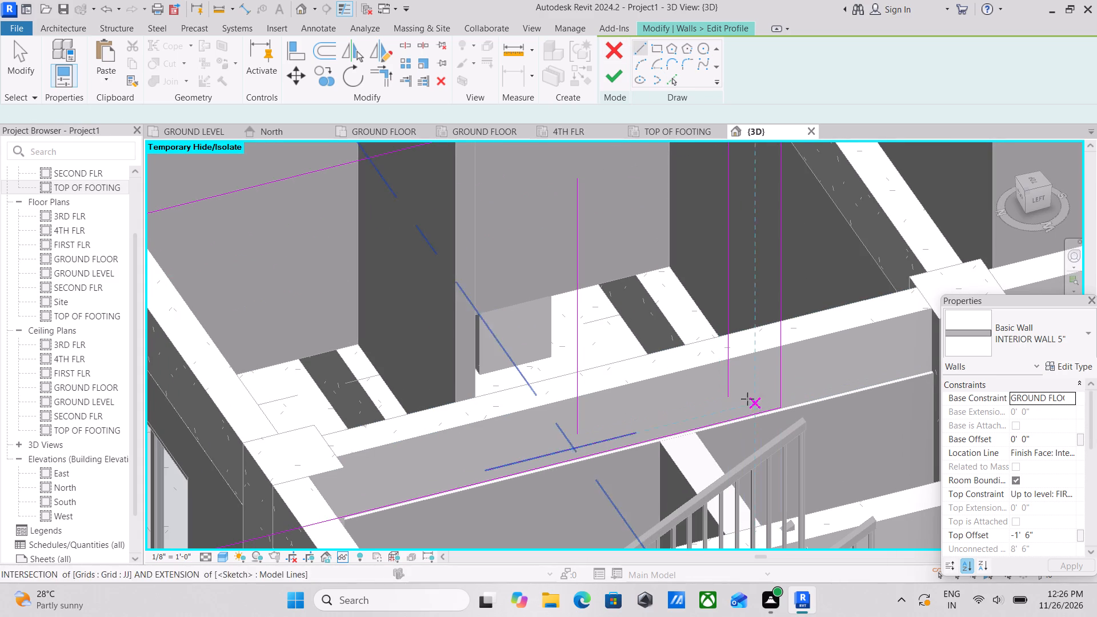
Sketch a 3' 2" line, using the 3' 2" offset, between the two vertical lines of the opening in the wall profile.
click(727, 394)
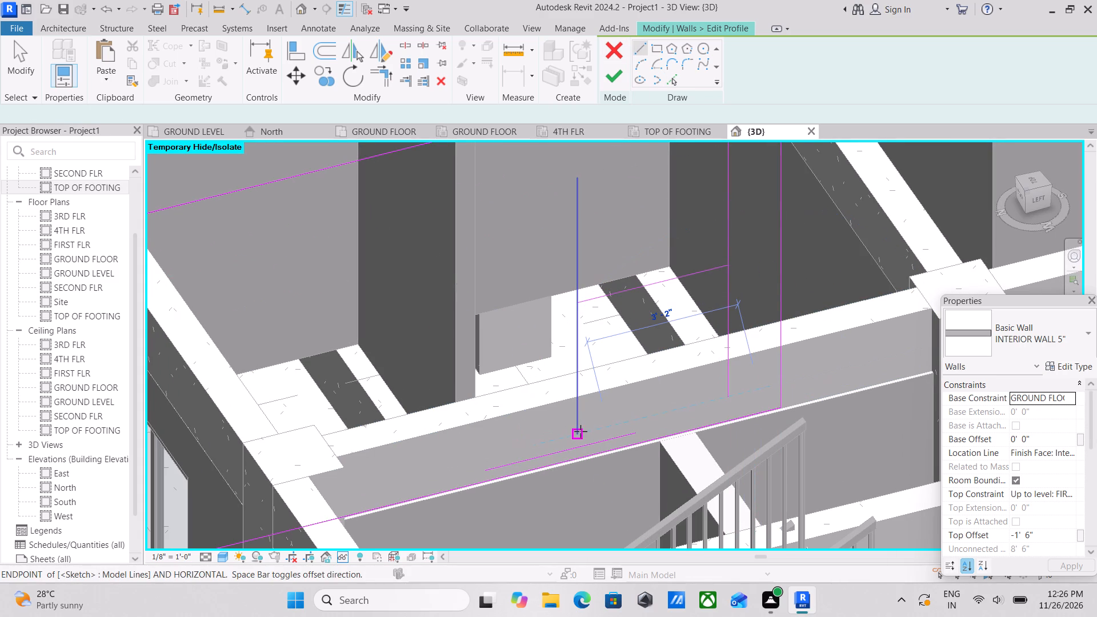
click(580, 432)
key(Escape)
middle_drag(599, 306, 599, 352)
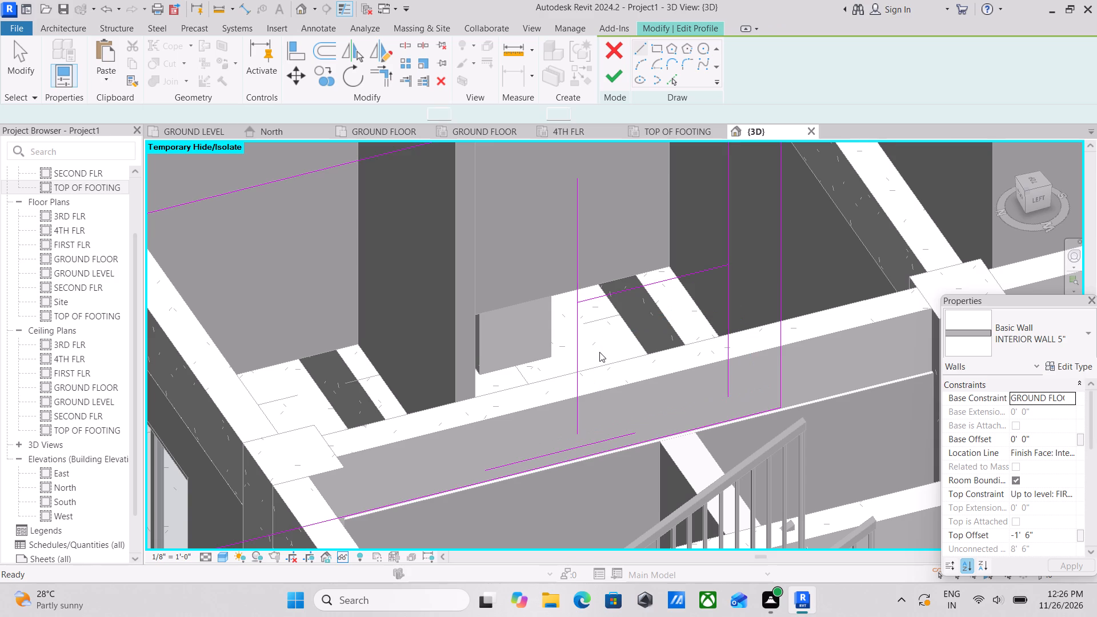
middle_drag(599, 352, 588, 346)
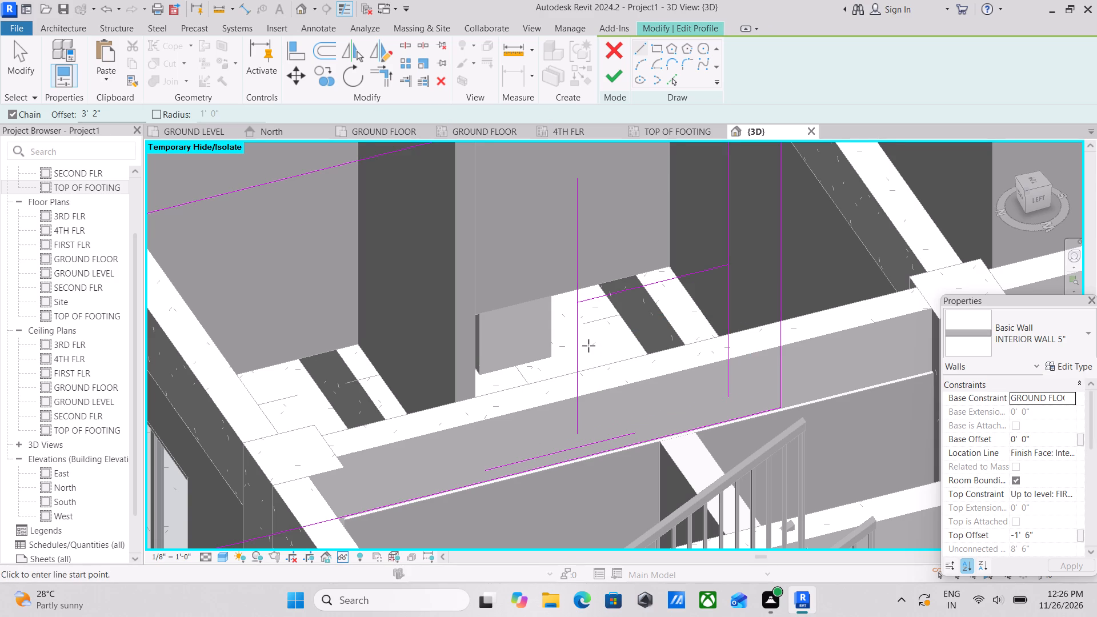
key(Escape)
key(Escape)
key(Escape)
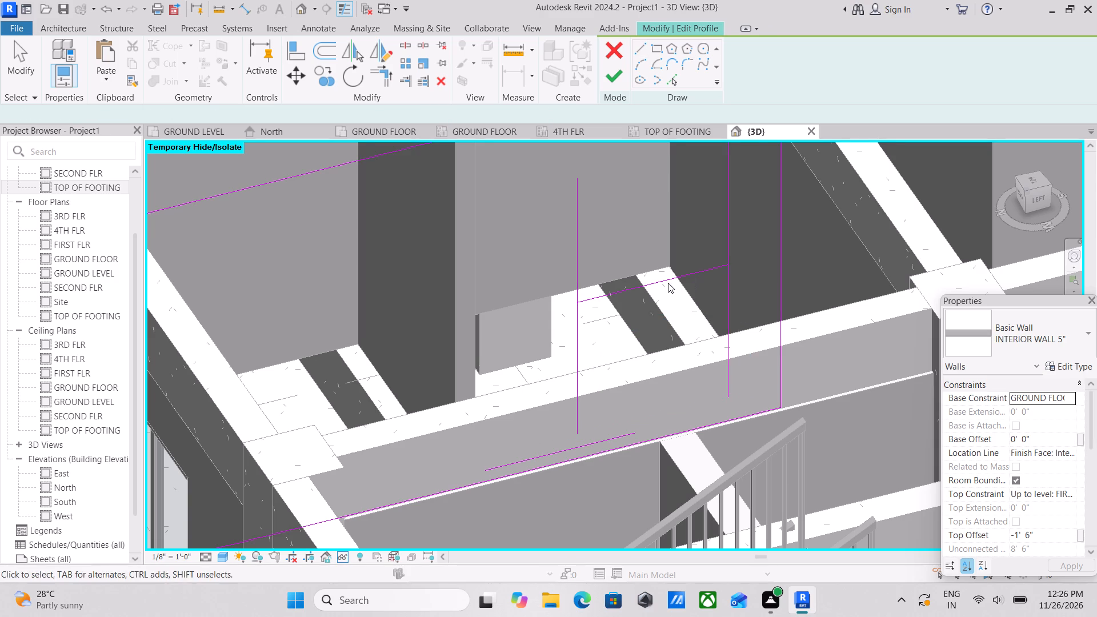
Move the 3' 2" sketch line down to the lower ends of the opening's two vertical lines.
click(668, 282)
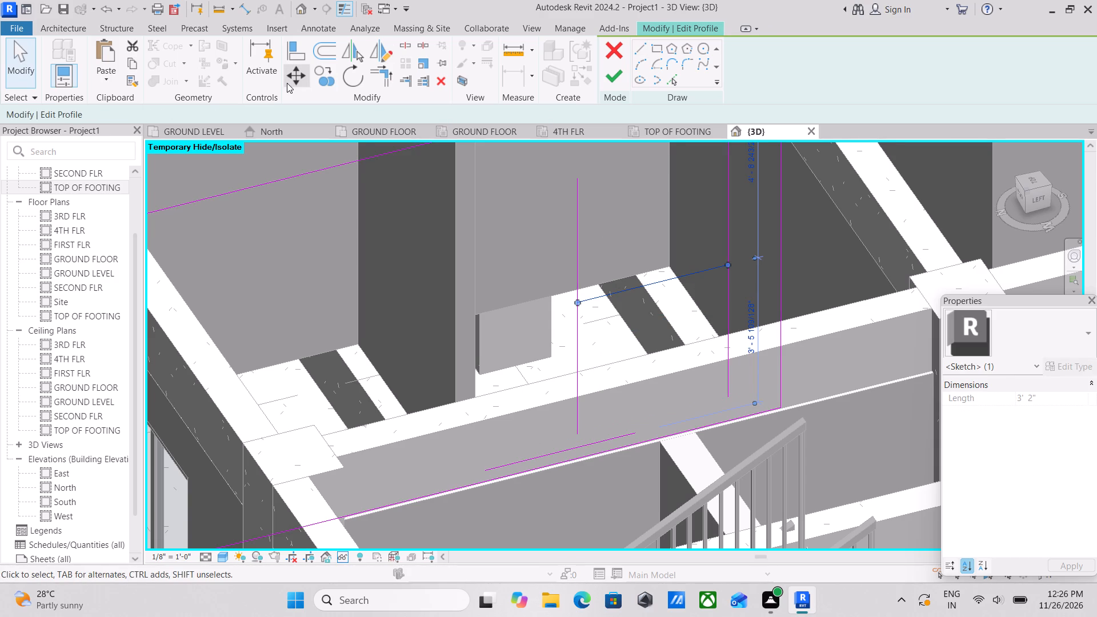
click(295, 74)
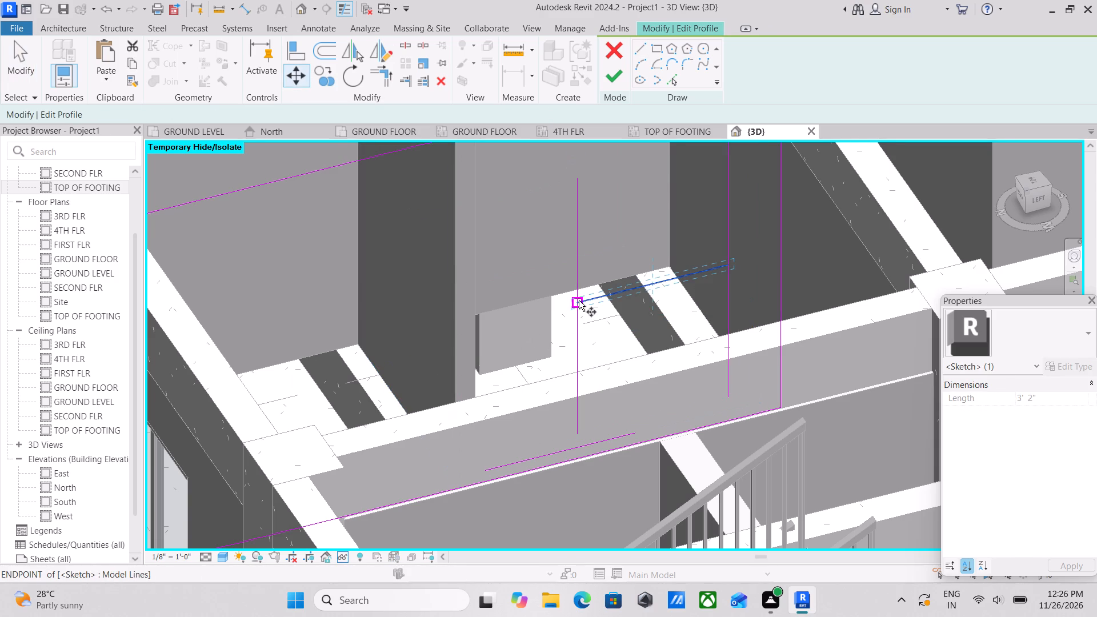
click(579, 301)
middle_drag(573, 341, 569, 247)
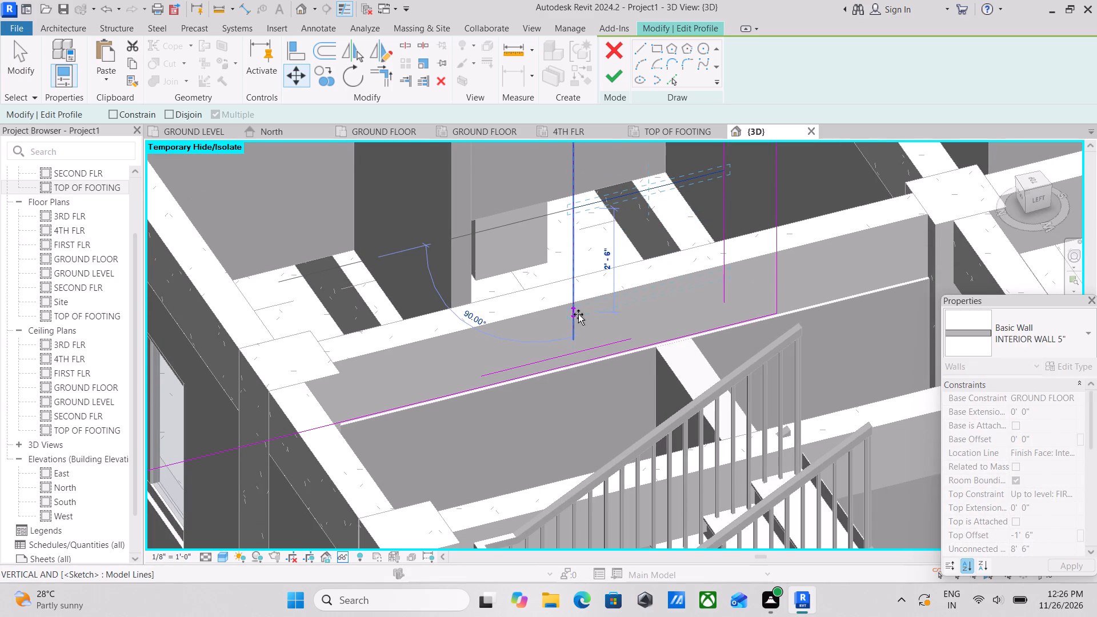
scroll(579, 341, up, 7)
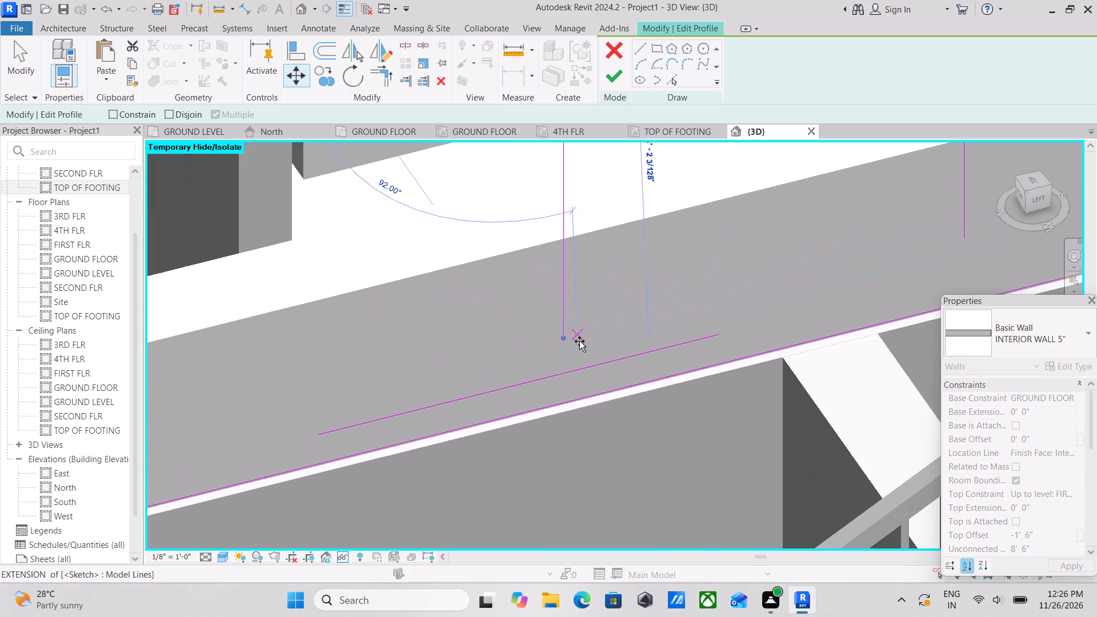
click(570, 335)
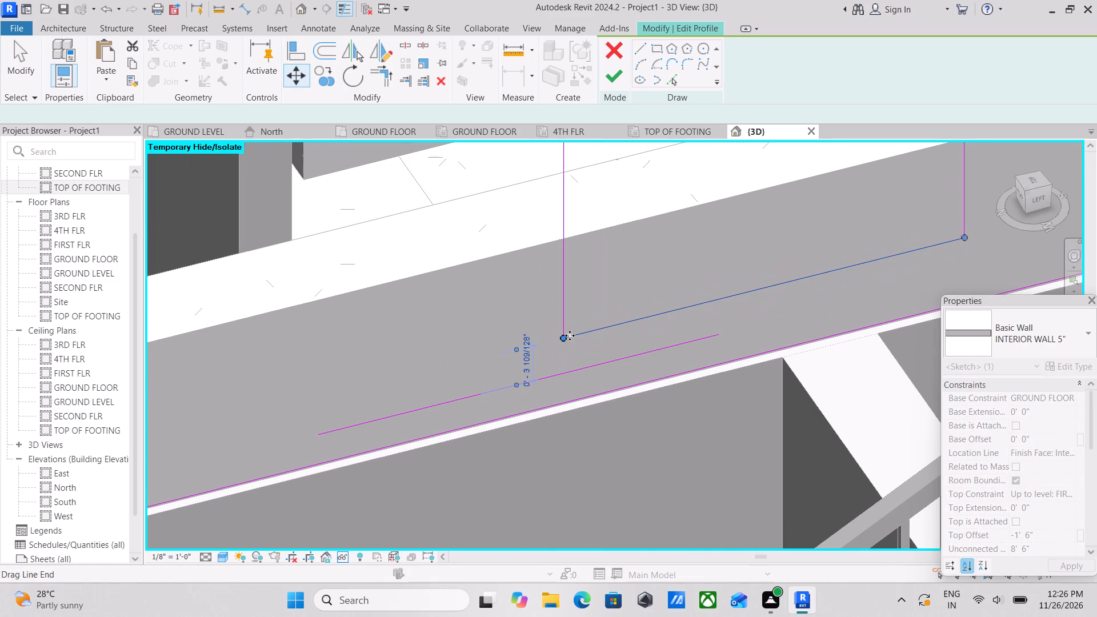
scroll(570, 335, down, 4)
key(Escape)
Draw a partial ellipse about 1' 1" high joining the upper ends of the opening's two vertical lines.
scroll(634, 266, down, 2)
middle_drag(634, 266, 627, 360)
middle_drag(620, 230, 618, 359)
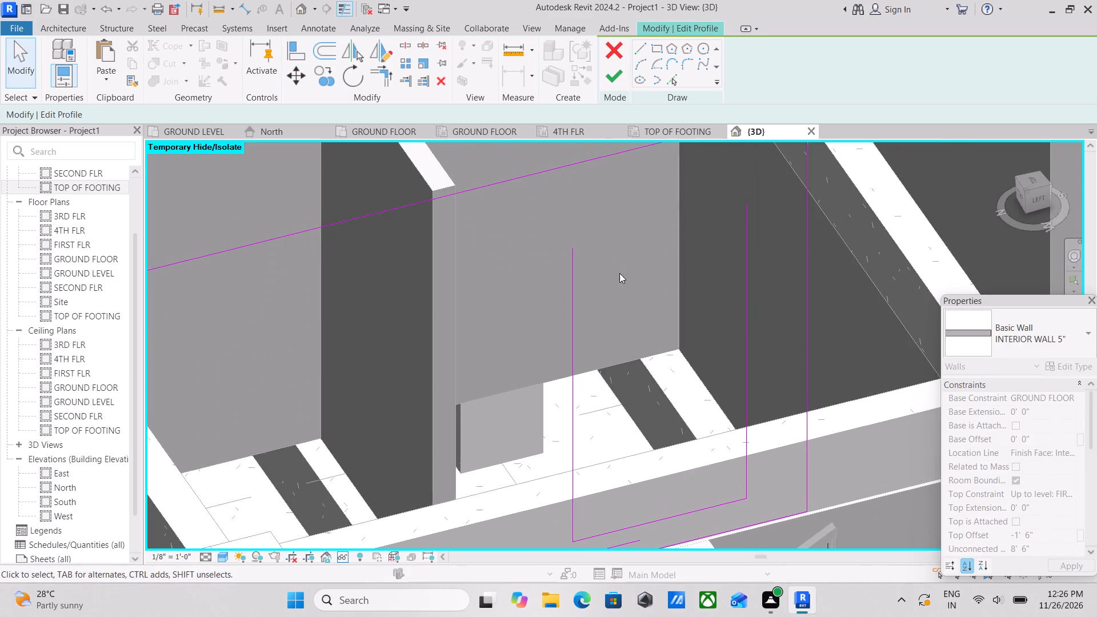
middle_drag(619, 273, 619, 334)
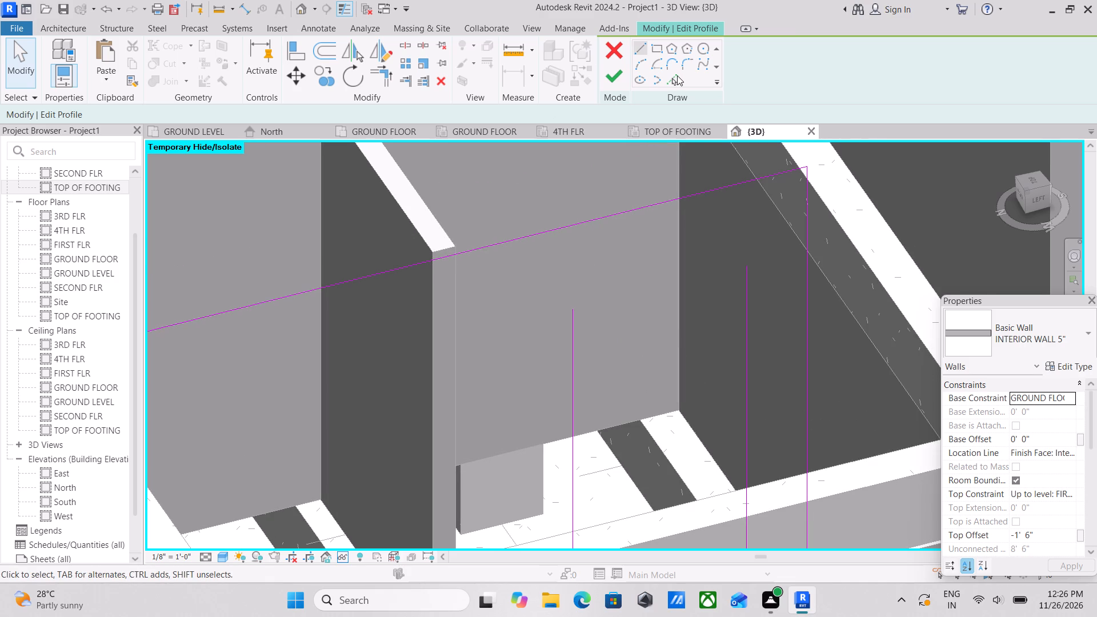
click(656, 85)
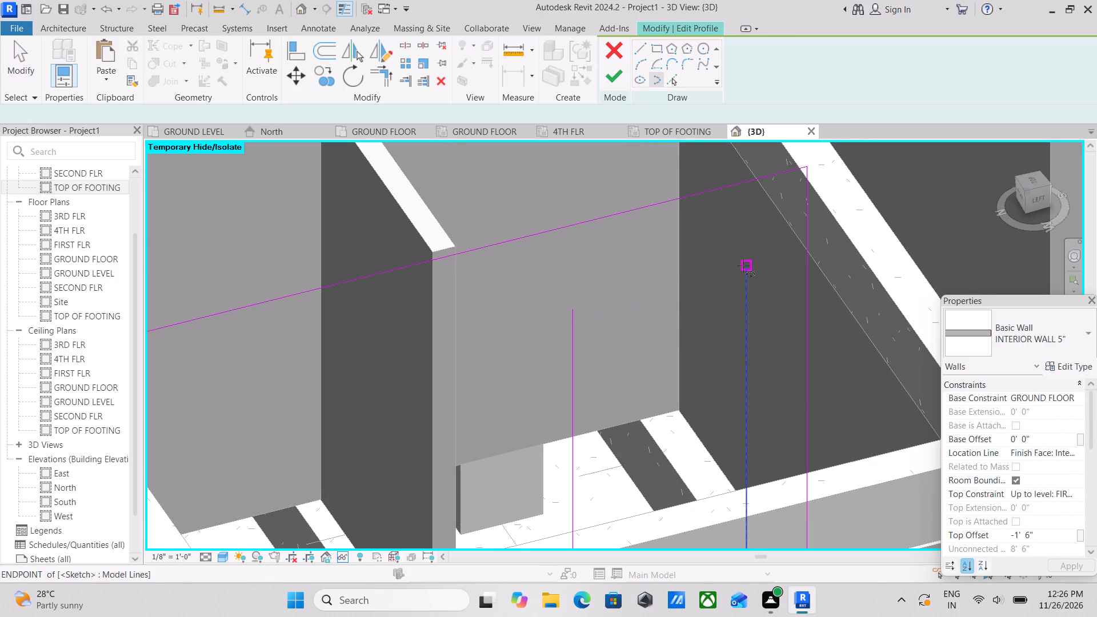
drag(743, 266, 735, 264)
click(575, 308)
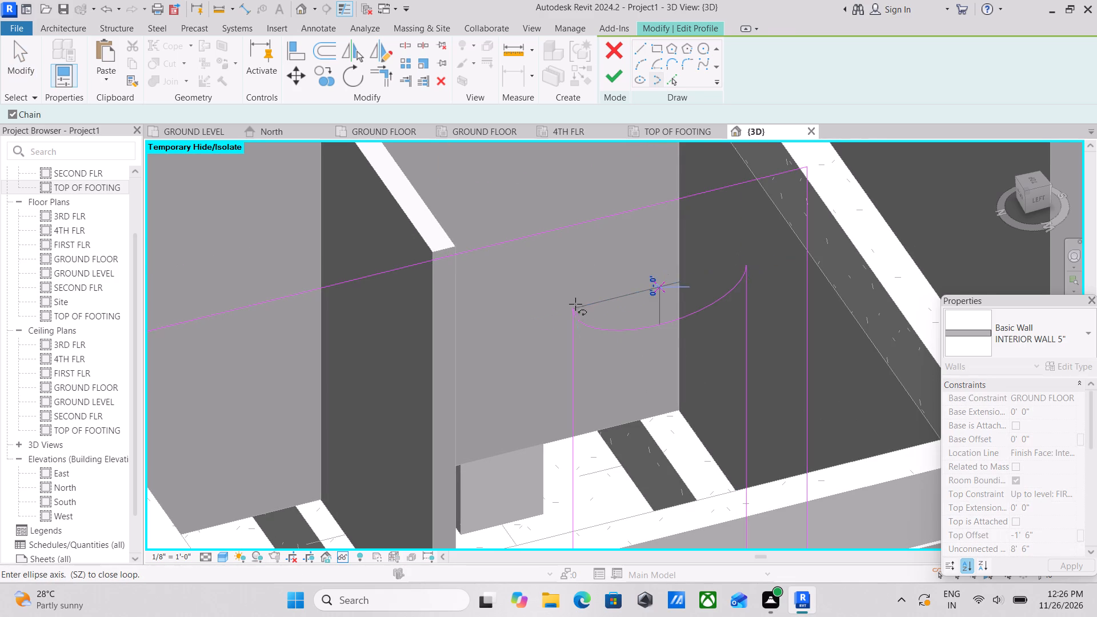
click(662, 234)
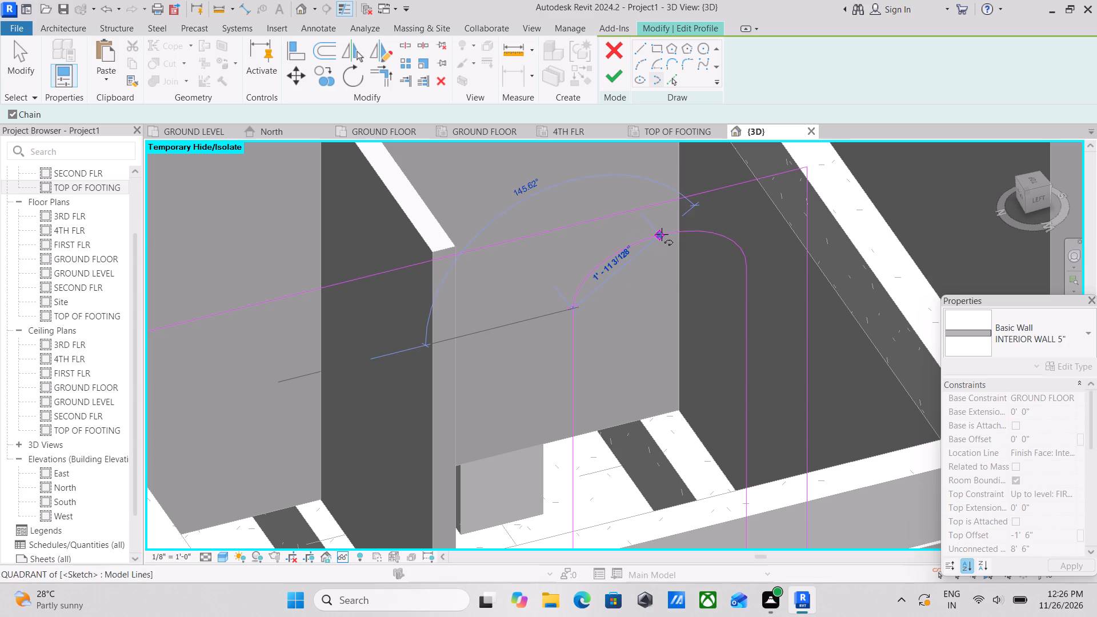
key(Escape)
key(Escape)
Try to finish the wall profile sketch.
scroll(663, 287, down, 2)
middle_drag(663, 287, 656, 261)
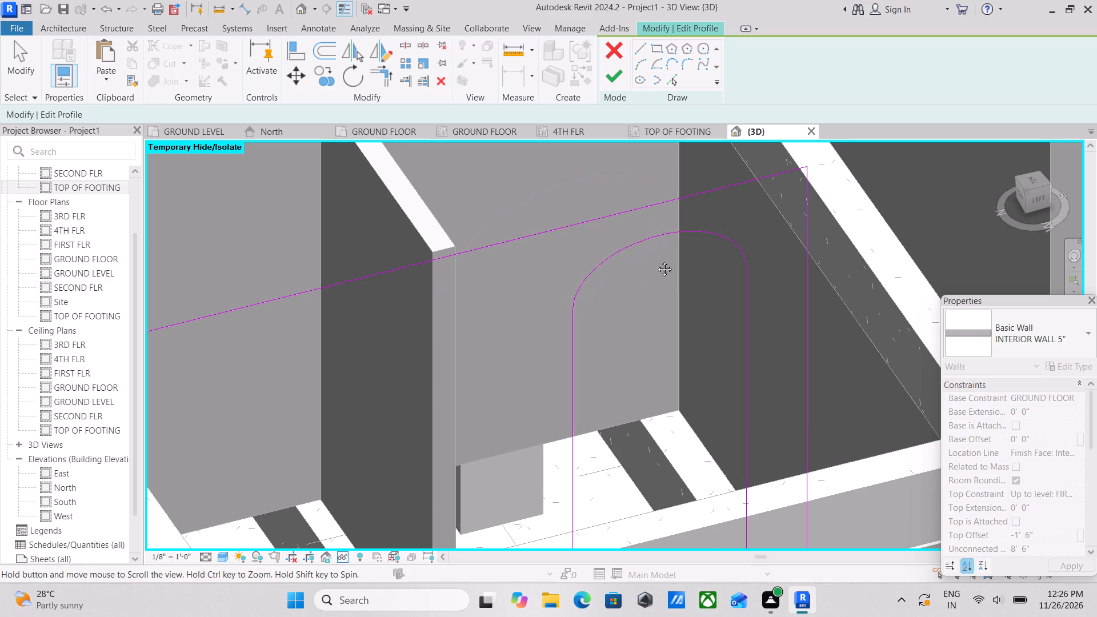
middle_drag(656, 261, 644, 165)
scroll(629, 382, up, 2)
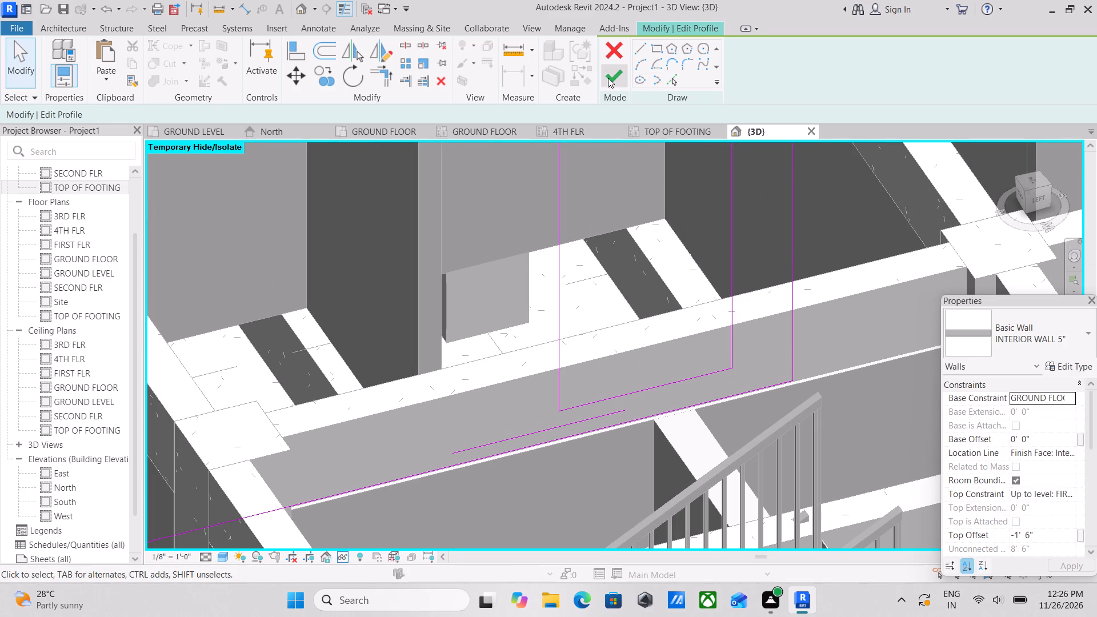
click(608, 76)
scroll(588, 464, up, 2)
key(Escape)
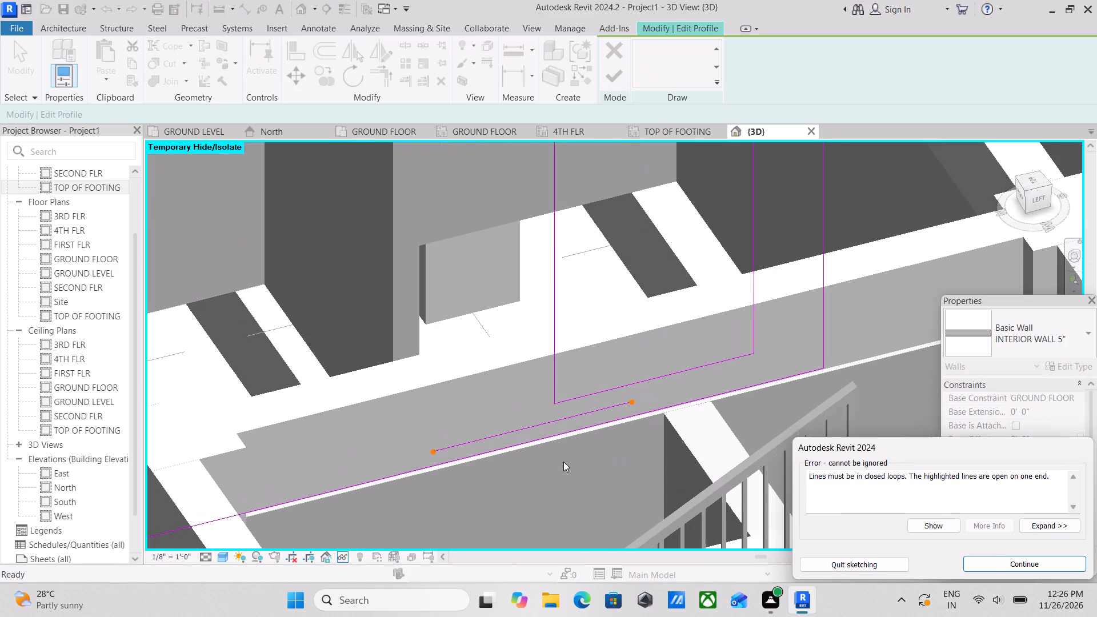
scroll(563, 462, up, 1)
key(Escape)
Delete the loose sketch line lying between the opening's base and the wall's bottom edge.
click(459, 428)
right_click(459, 428)
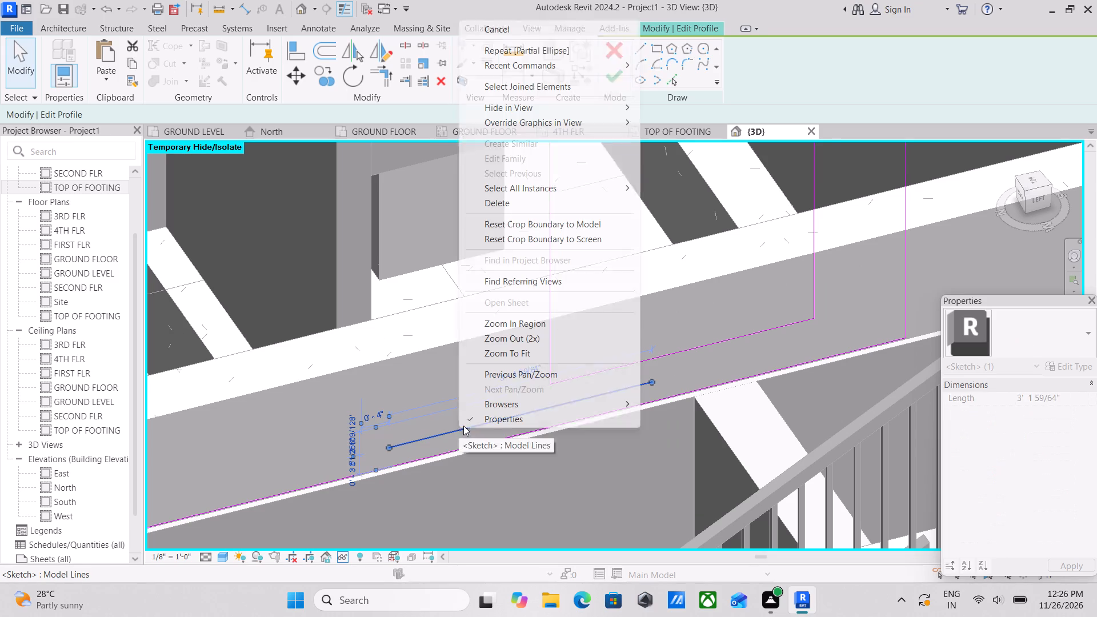
click(517, 202)
Finish the profile edit to cut the arched opening into the INTERIOR WALL 5".
scroll(567, 392, down, 1)
middle_drag(567, 392, 568, 425)
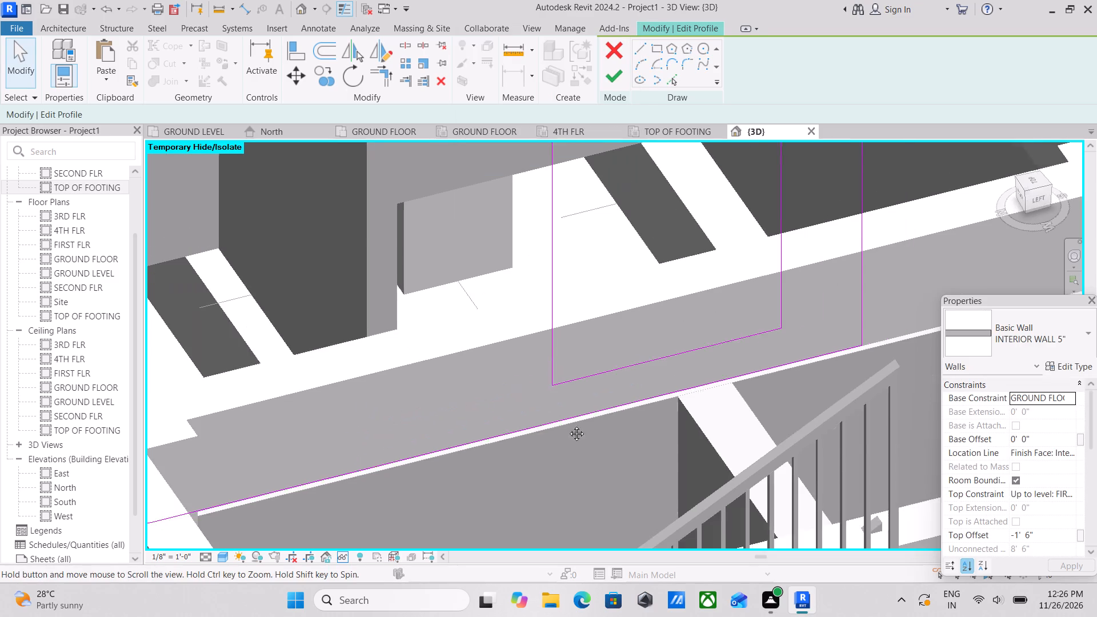
middle_drag(568, 425, 562, 495)
middle_drag(584, 282, 574, 399)
scroll(574, 399, down, 2)
middle_drag(574, 399, 573, 425)
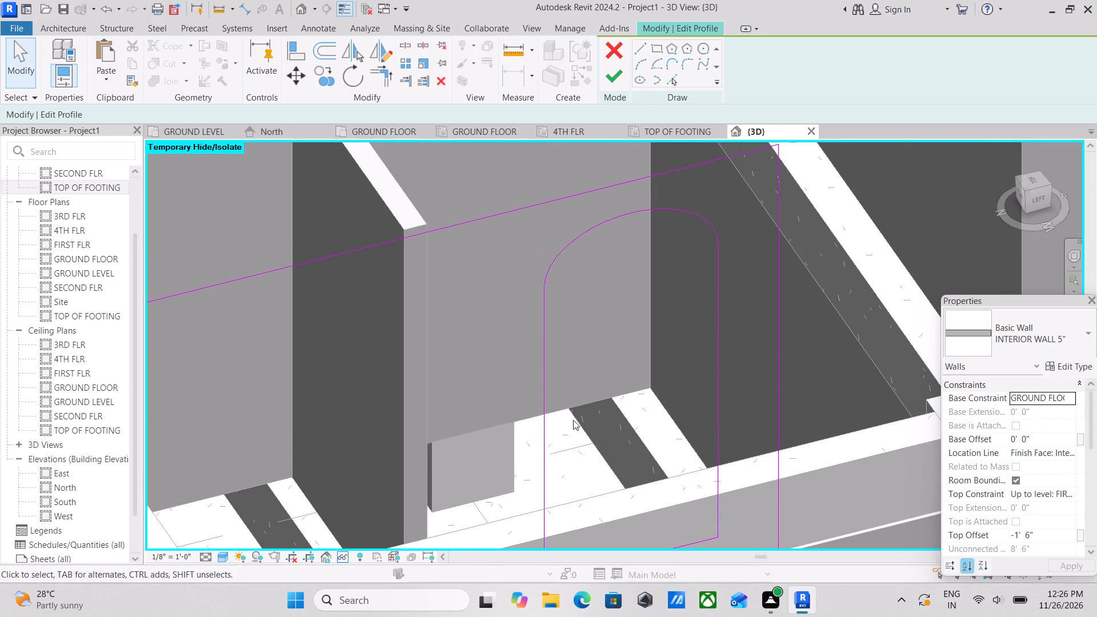
click(609, 79)
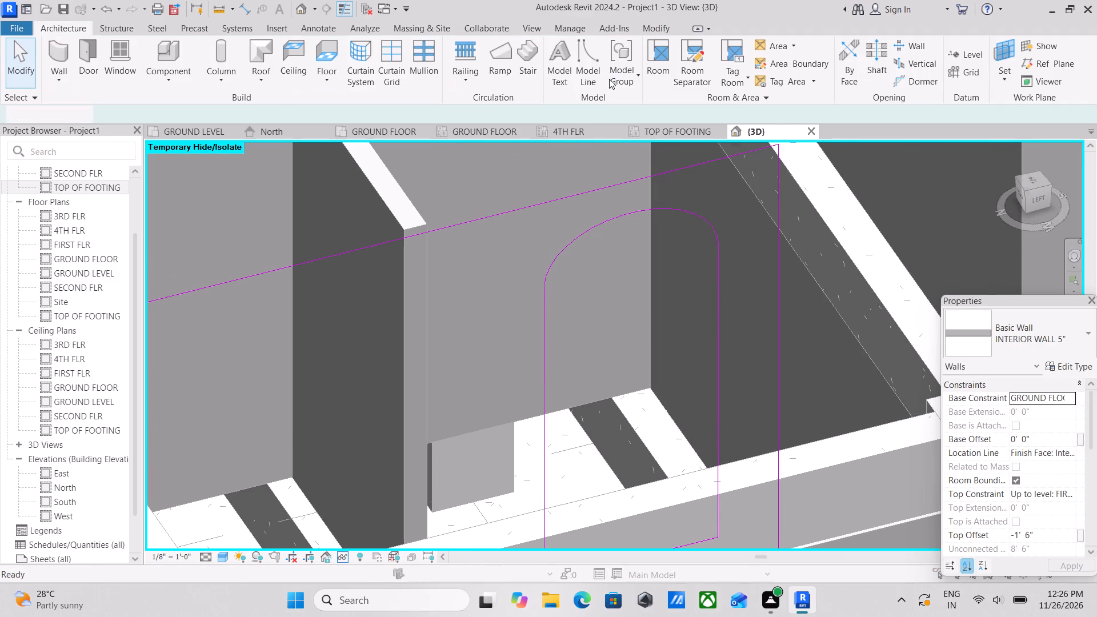
click(668, 173)
key(Escape)
Examine the walls, beams and openings of the ground floor in the 3D view from several sides.
scroll(654, 256, down, 2)
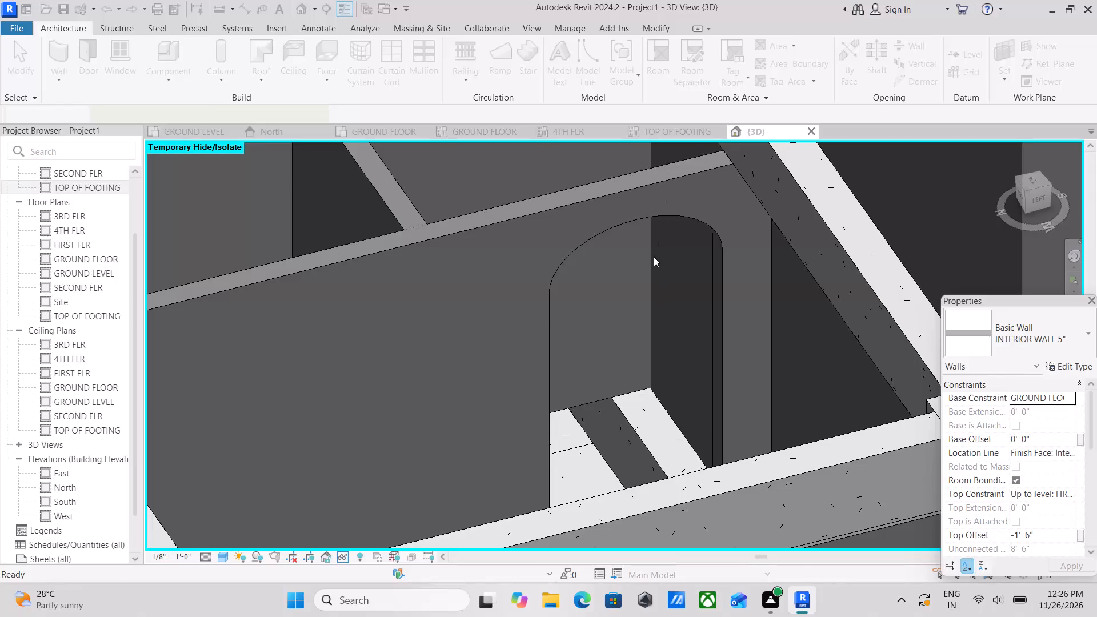
scroll(654, 257, down, 8)
middle_drag(642, 278, 627, 238)
scroll(635, 250, down, 2)
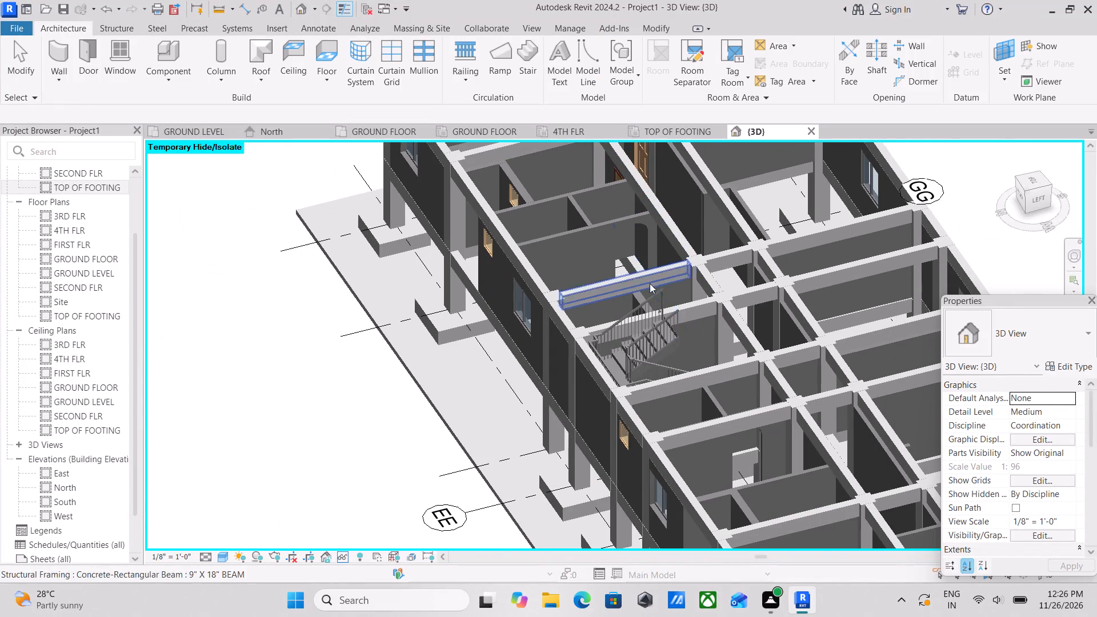
shift+middle_drag(670, 301, 493, 289)
middle_drag(662, 371, 438, 71)
scroll(498, 169, down, 1)
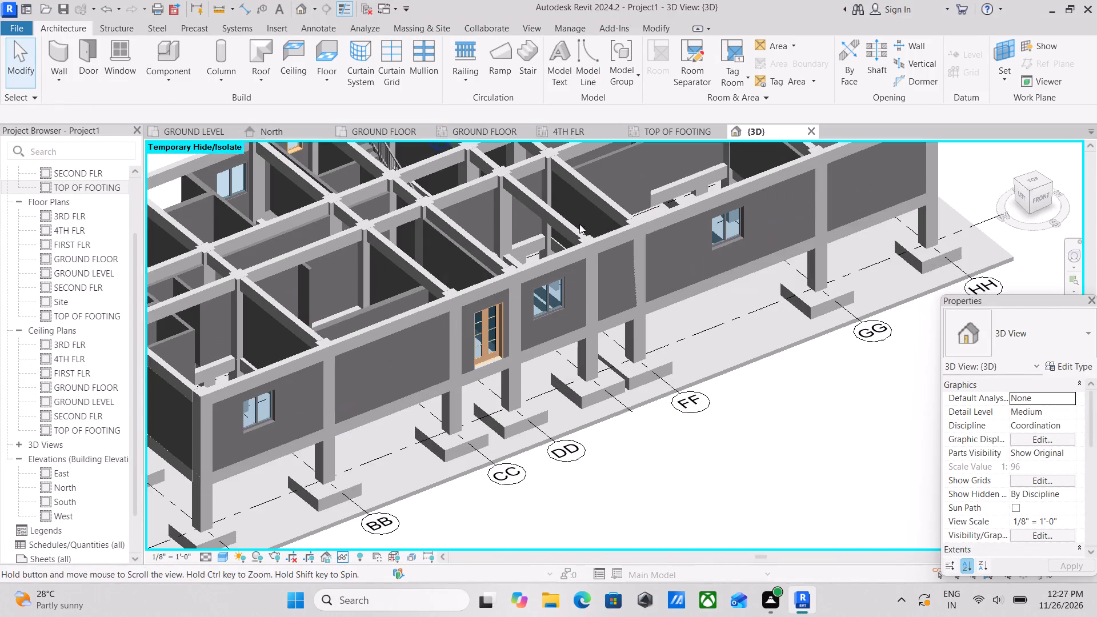
shift+middle_drag(614, 263, 566, 281)
middle_drag(566, 281, 585, 324)
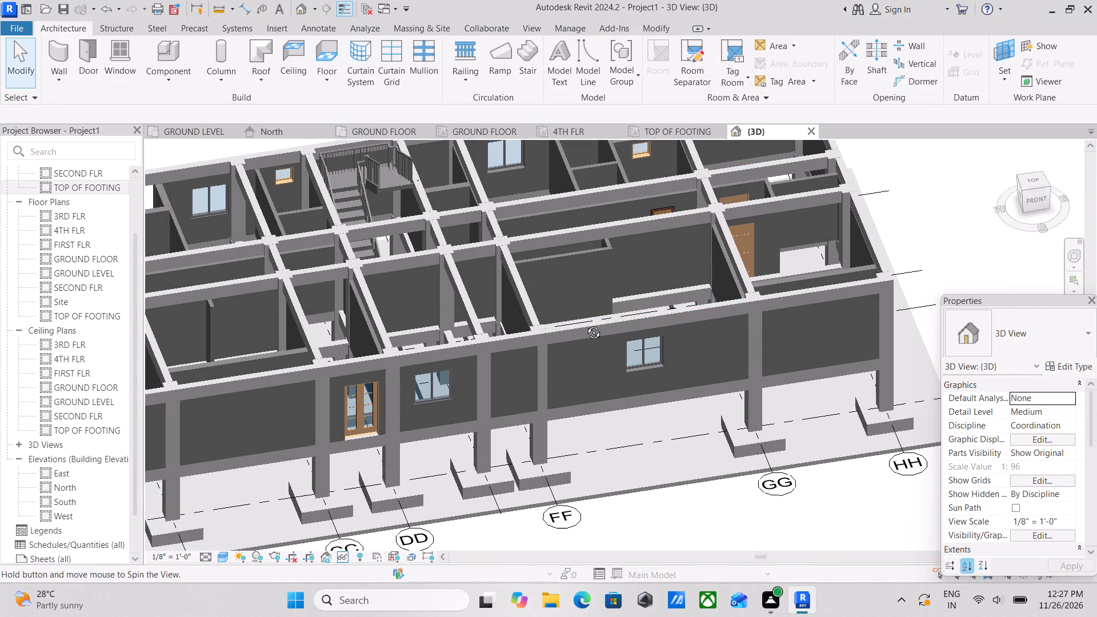
middle_drag(585, 324, 564, 324)
middle_drag(564, 324, 600, 323)
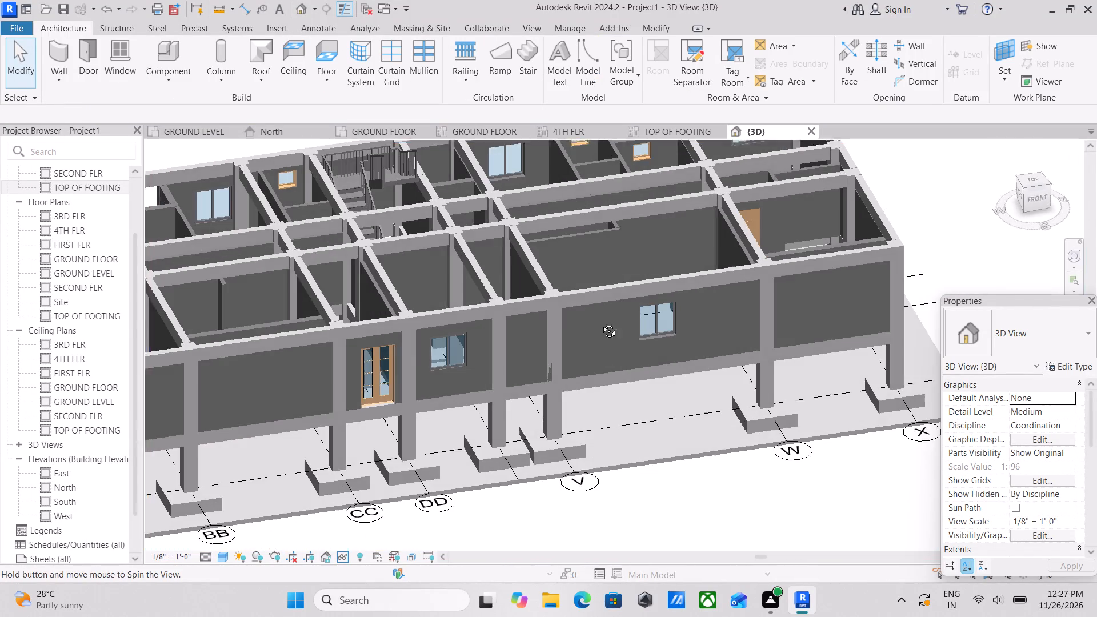
middle_drag(600, 323, 602, 347)
shift+middle_drag(599, 327, 563, 330)
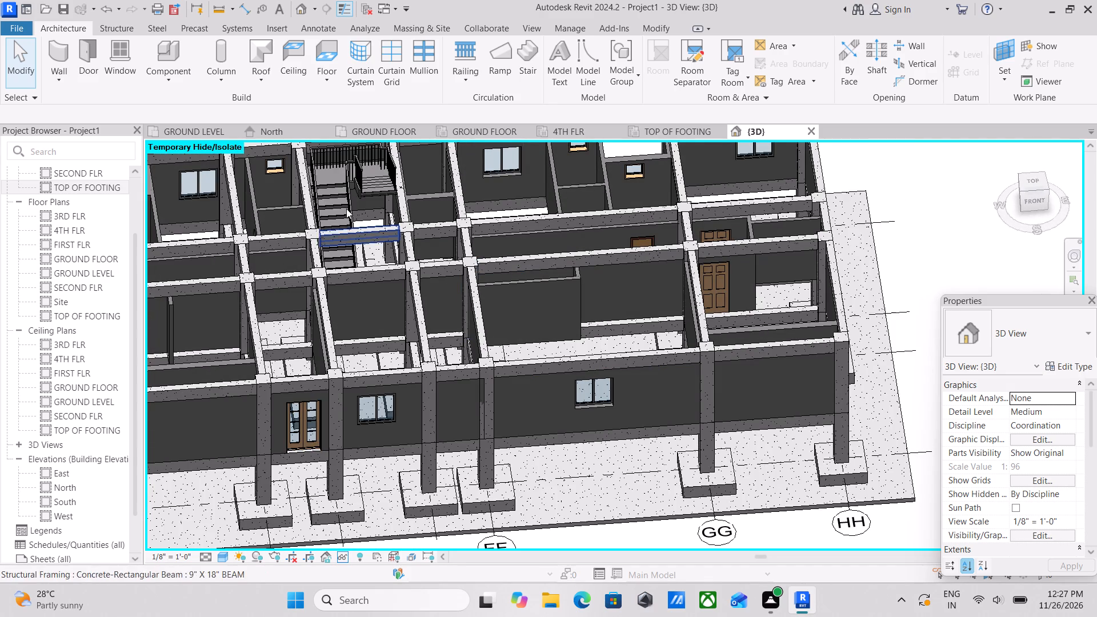
middle_drag(522, 308, 556, 356)
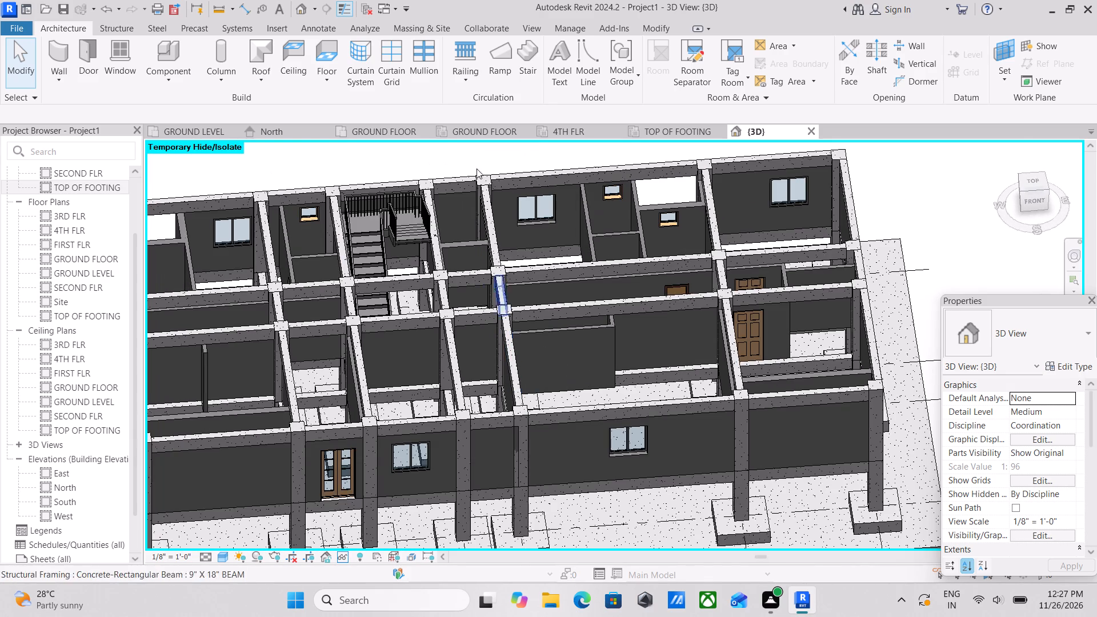
Examine the GROUND FLOOR plan from the veranda beside the dining room, along the passage, to the stairs and Room 2.
click(390, 130)
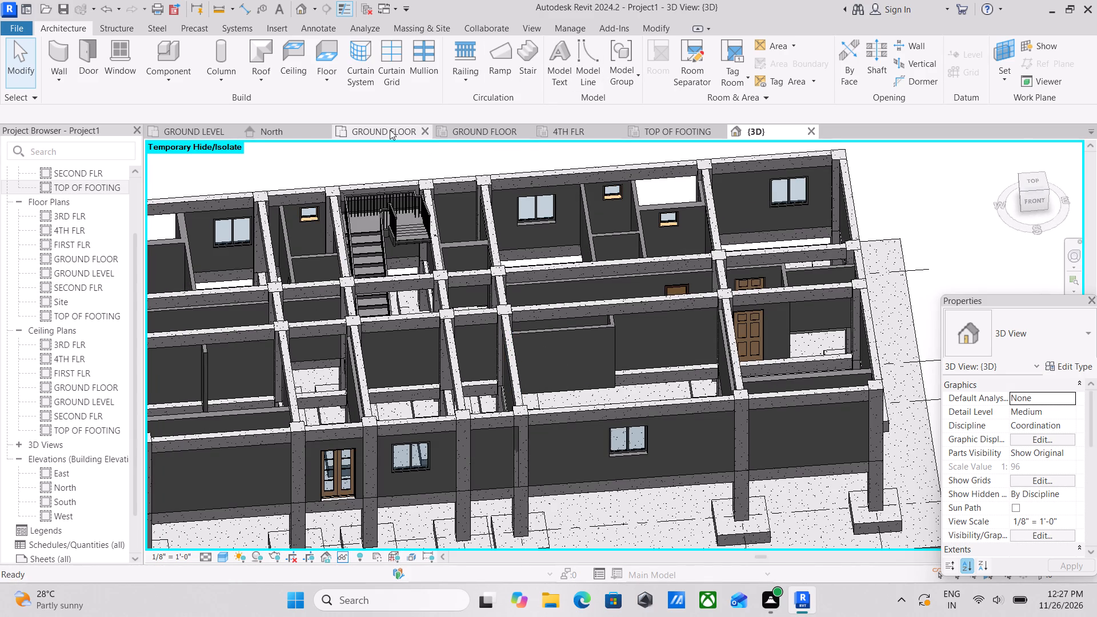
scroll(574, 385, up, 1)
middle_drag(573, 378, 545, 115)
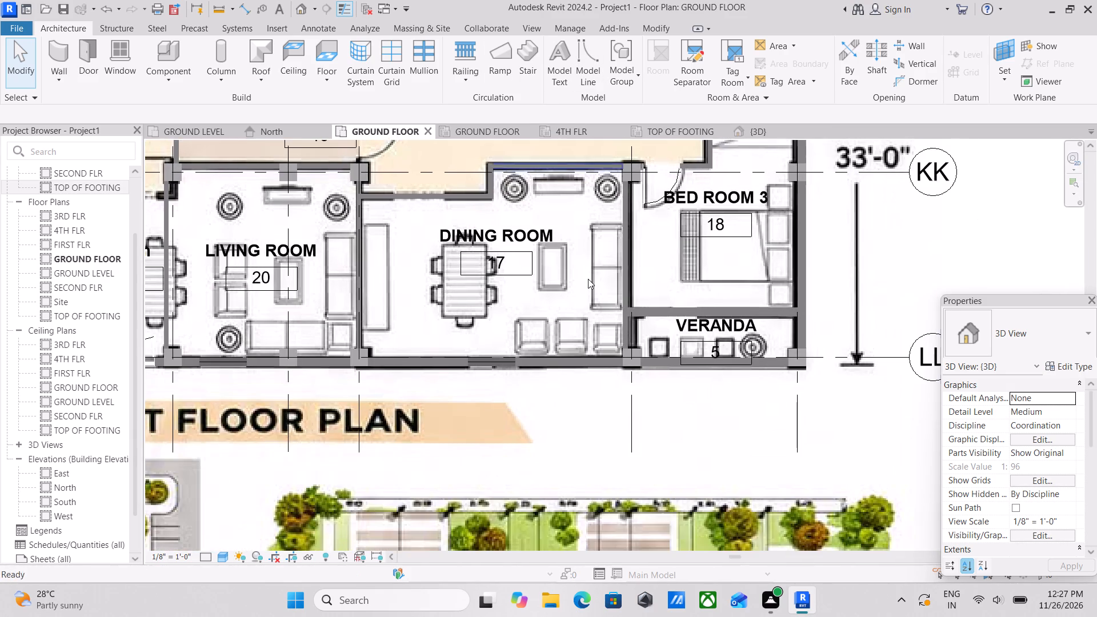
scroll(603, 440, up, 2)
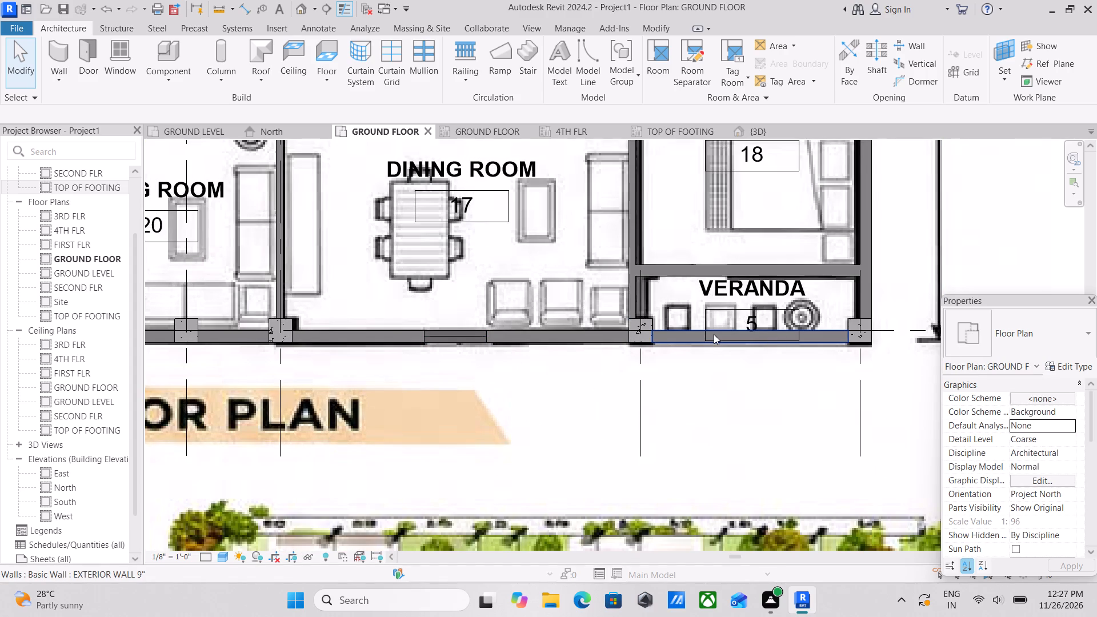
scroll(814, 340, up, 4)
scroll(595, 344, up, 2)
scroll(596, 320, down, 2)
middle_drag(596, 320, 634, 494)
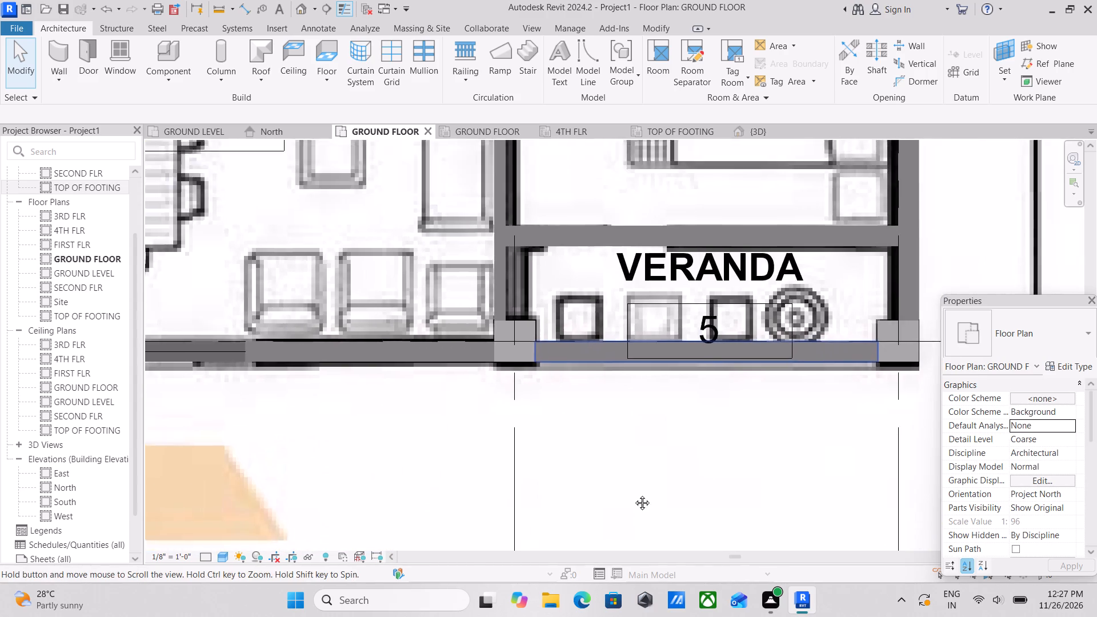
middle_drag(634, 494, 637, 524)
scroll(576, 305, down, 1)
middle_drag(576, 305, 622, 510)
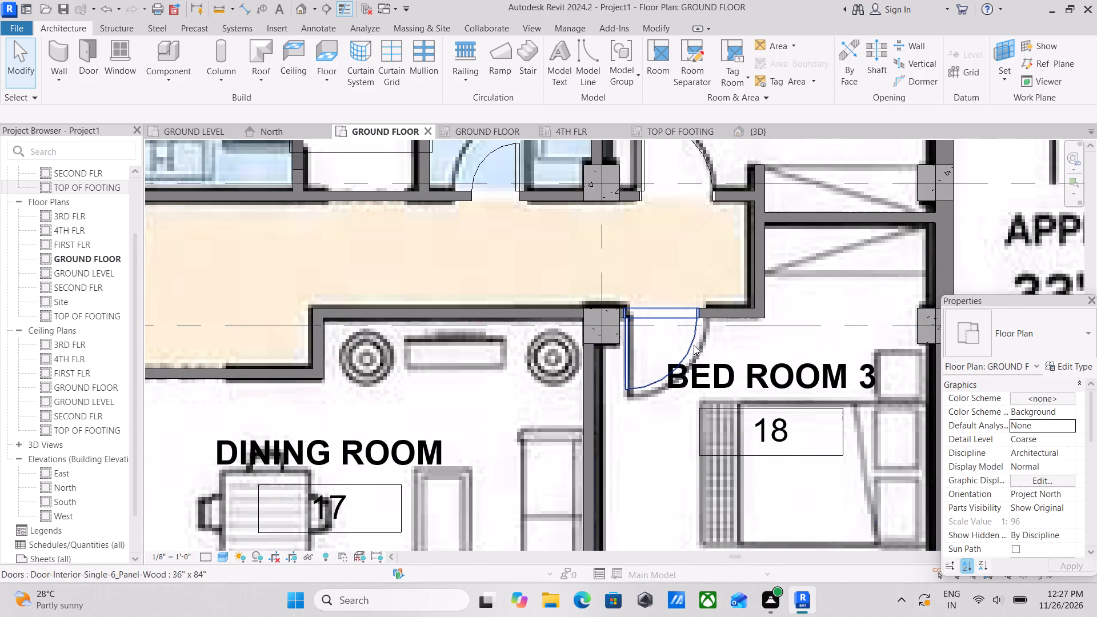
middle_drag(679, 317, 682, 387)
middle_drag(527, 266, 662, 283)
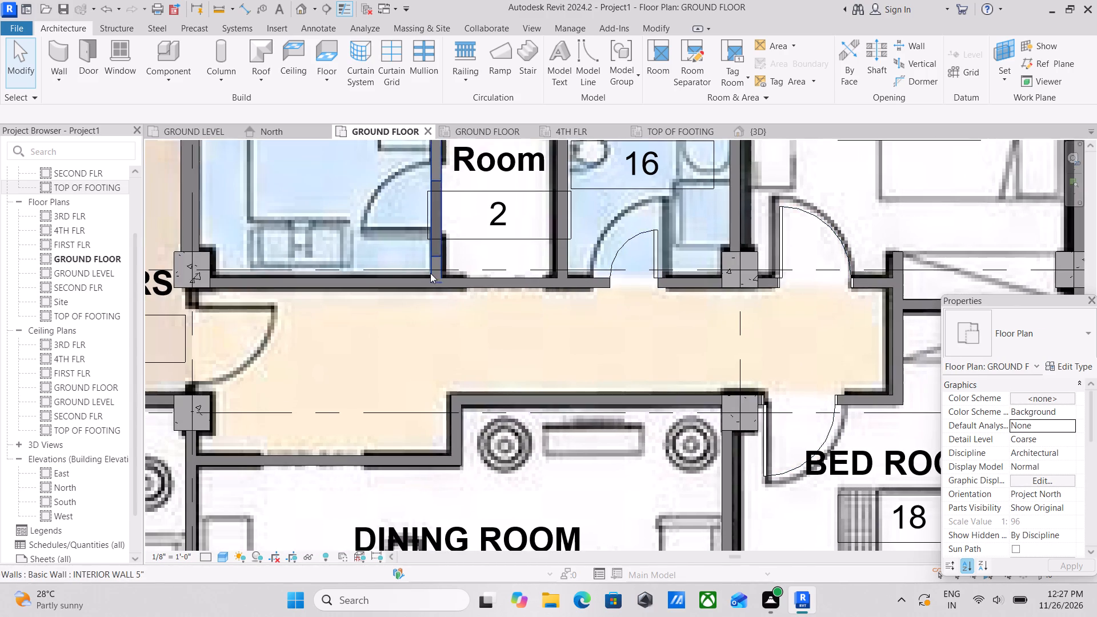
middle_drag(430, 273, 575, 320)
middle_drag(559, 278, 641, 274)
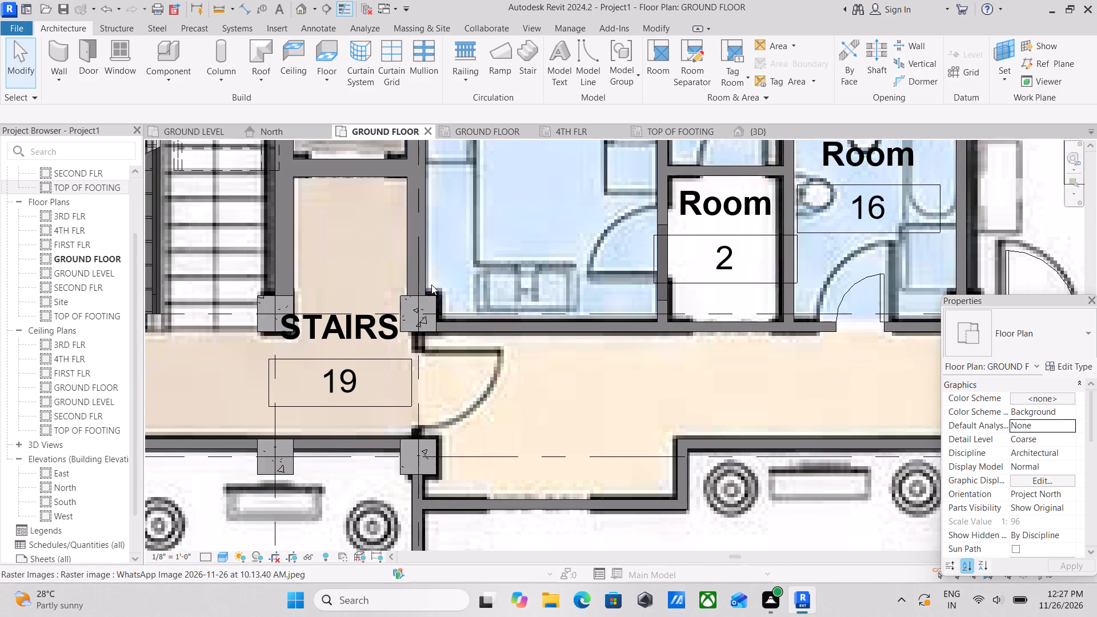
middle_drag(443, 286, 574, 282)
middle_drag(584, 293, 549, 418)
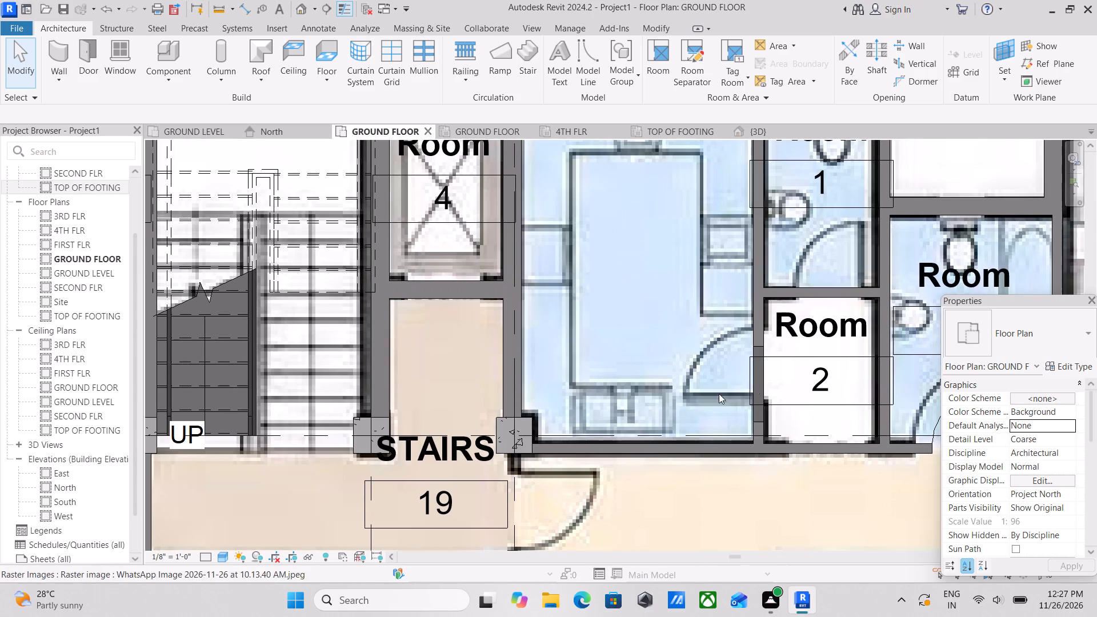
Place a Single-Flush 30" x 80" door in the INTERIOR WALL 5" between Room 1 and Room 2, matching the plan image.
middle_drag(763, 371, 706, 370)
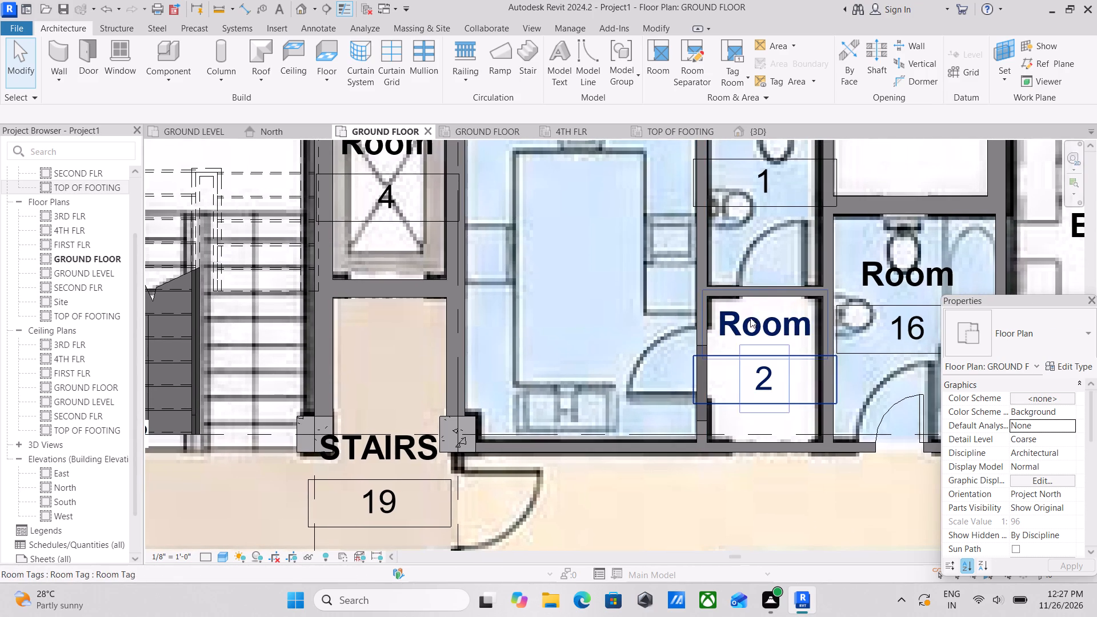
middle_drag(769, 287, 724, 310)
text(dr)
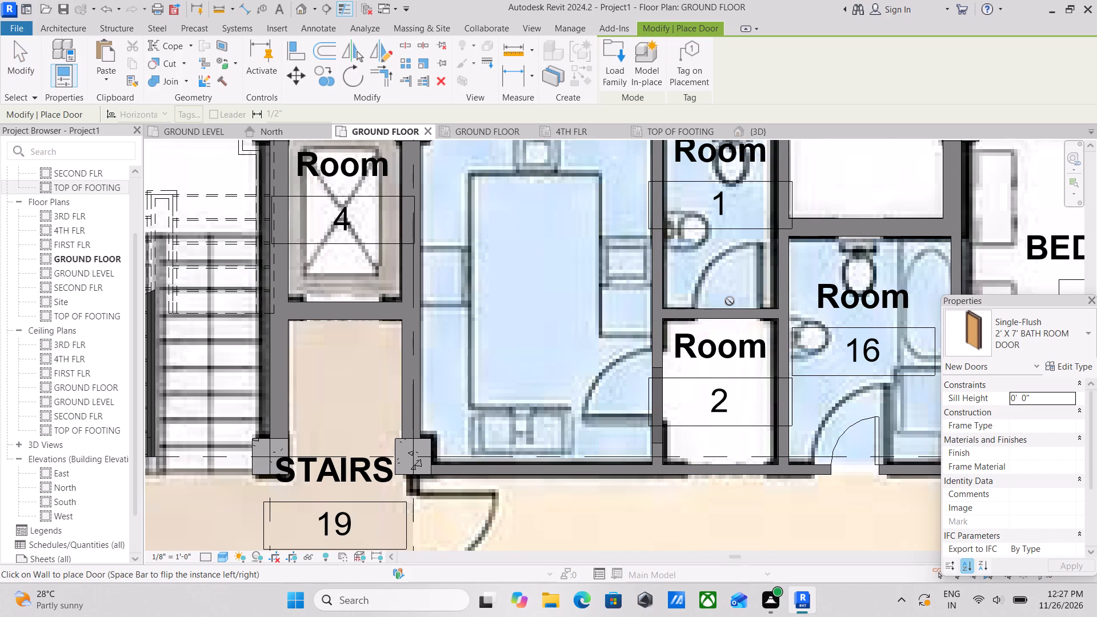
scroll(730, 301, up, 1)
click(1083, 328)
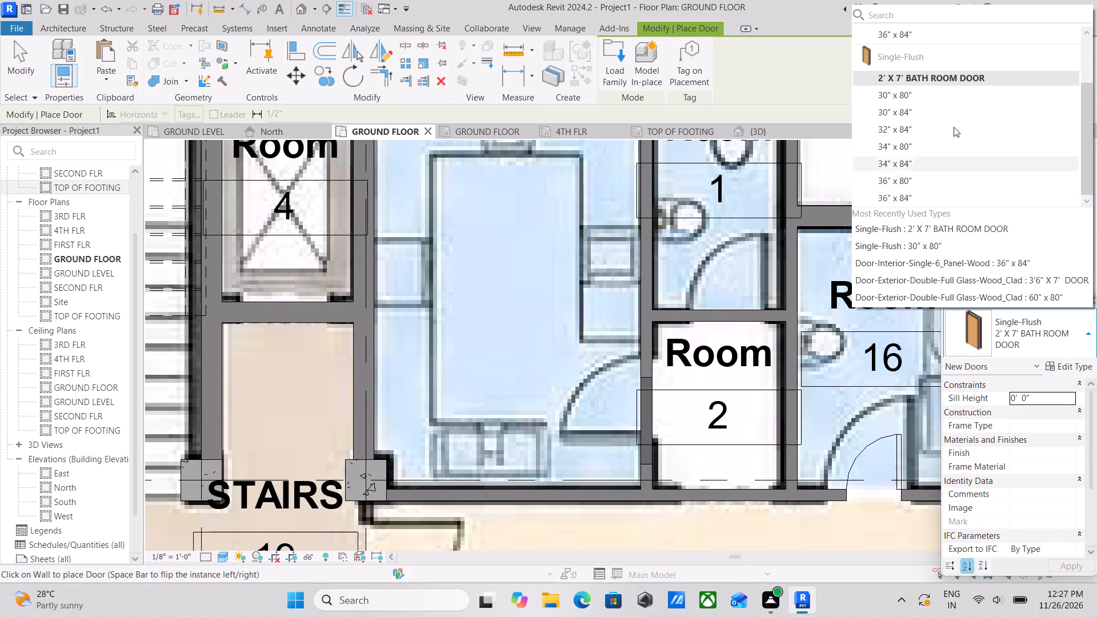
click(899, 97)
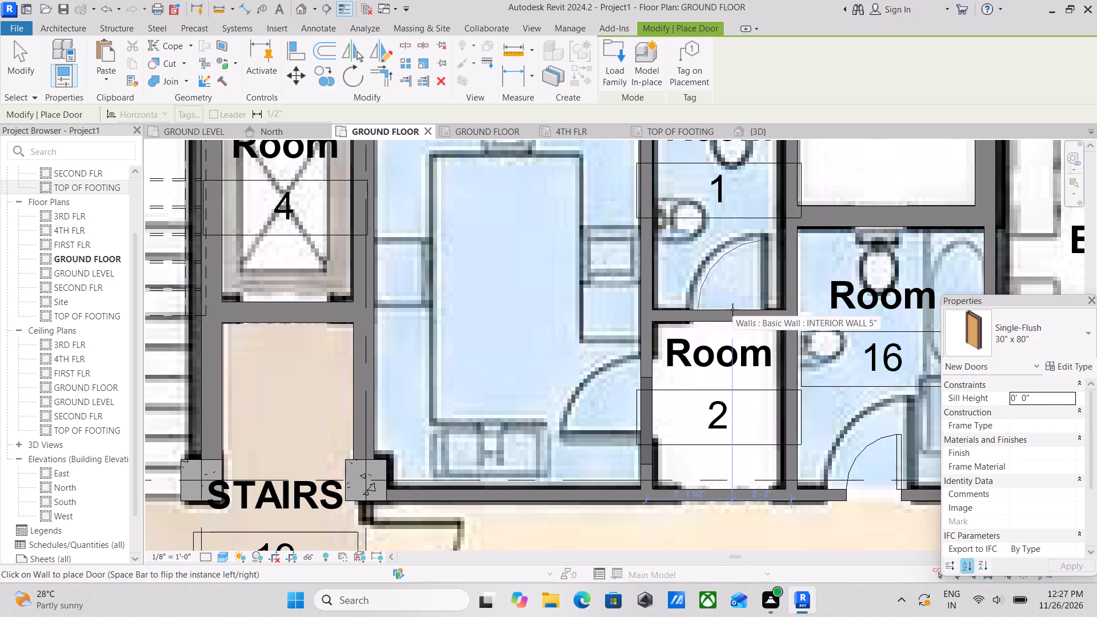
click(732, 310)
key(Escape)
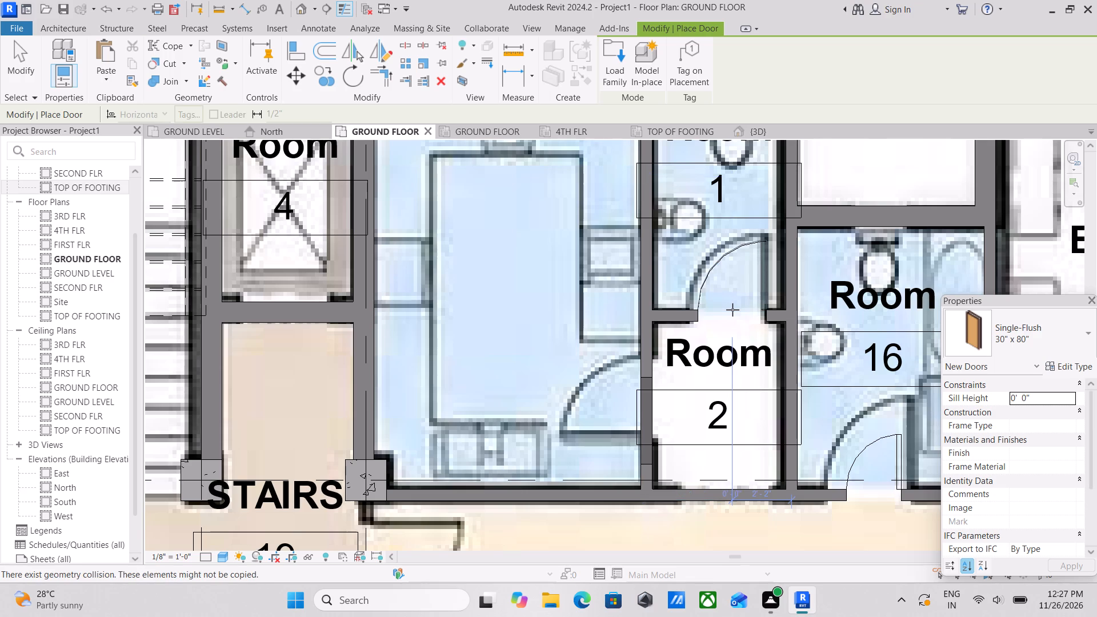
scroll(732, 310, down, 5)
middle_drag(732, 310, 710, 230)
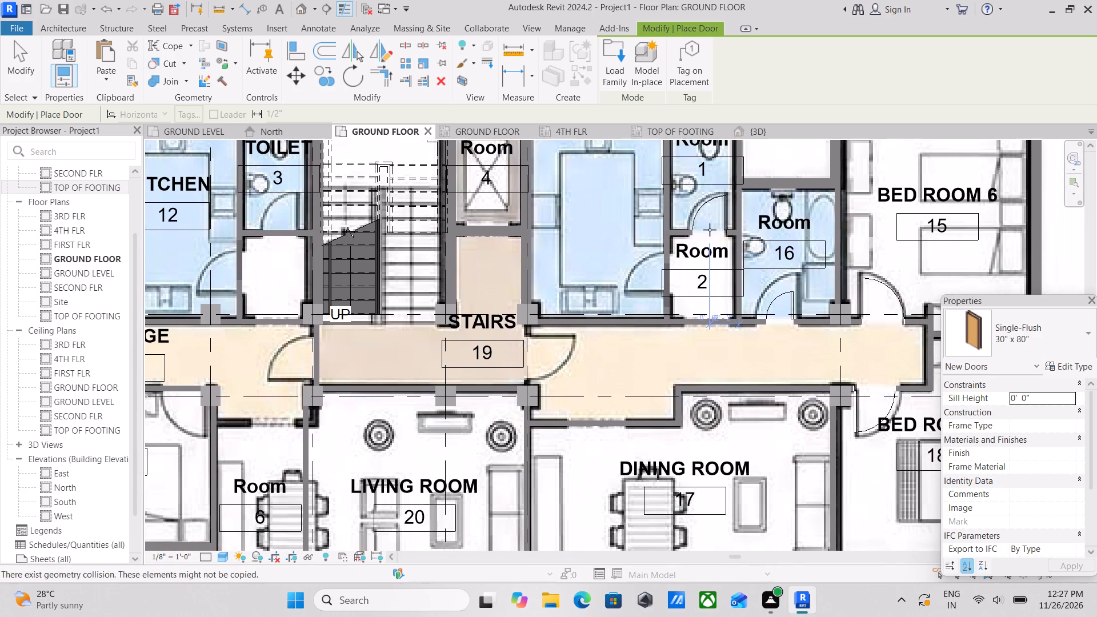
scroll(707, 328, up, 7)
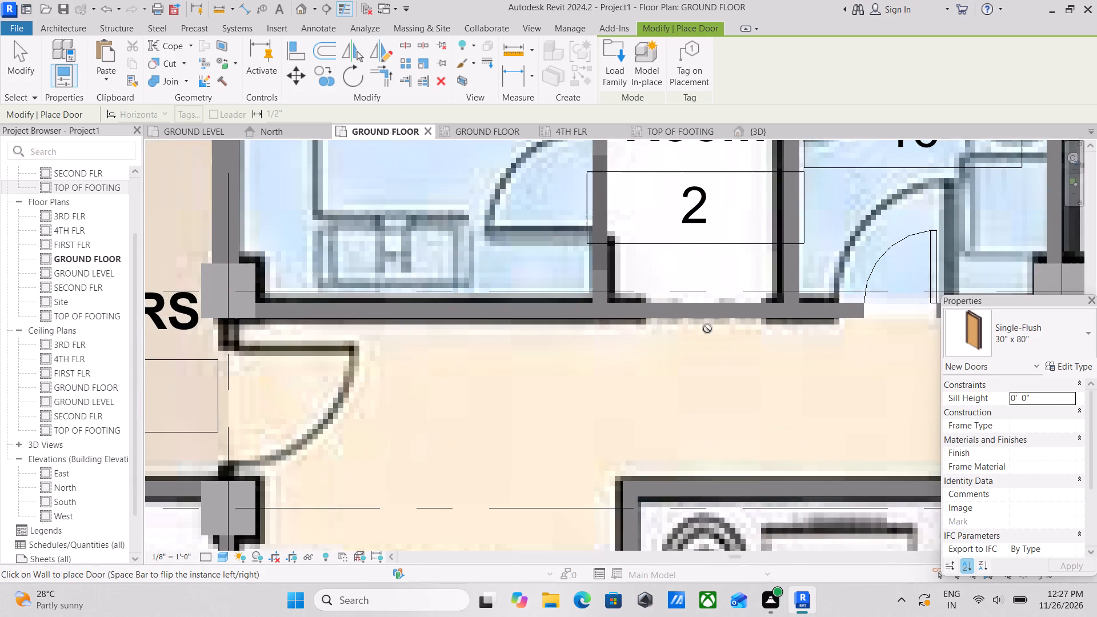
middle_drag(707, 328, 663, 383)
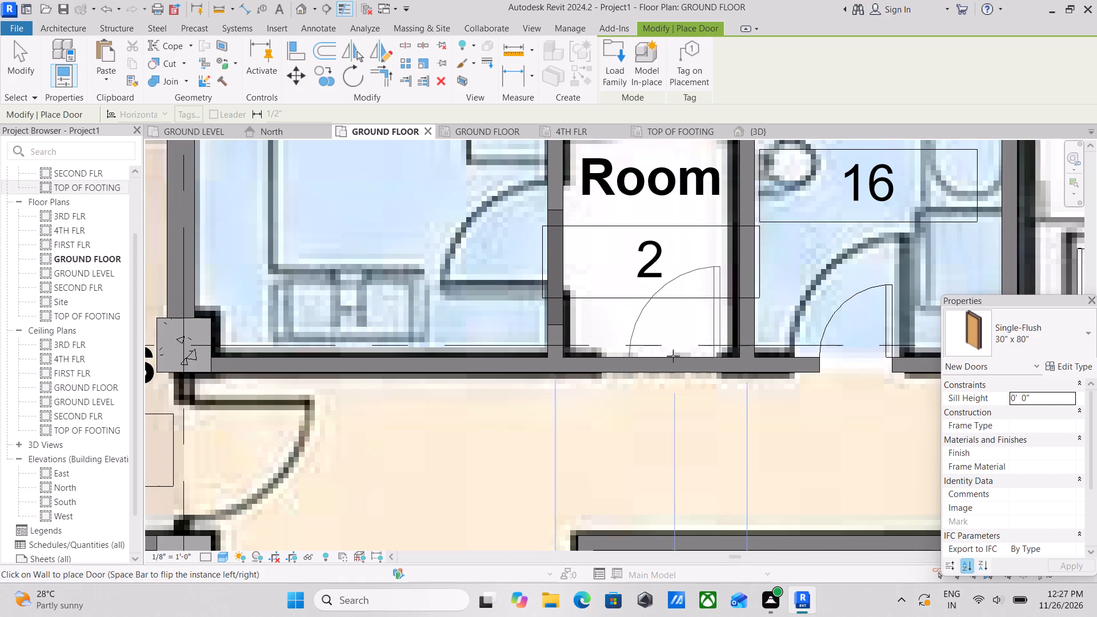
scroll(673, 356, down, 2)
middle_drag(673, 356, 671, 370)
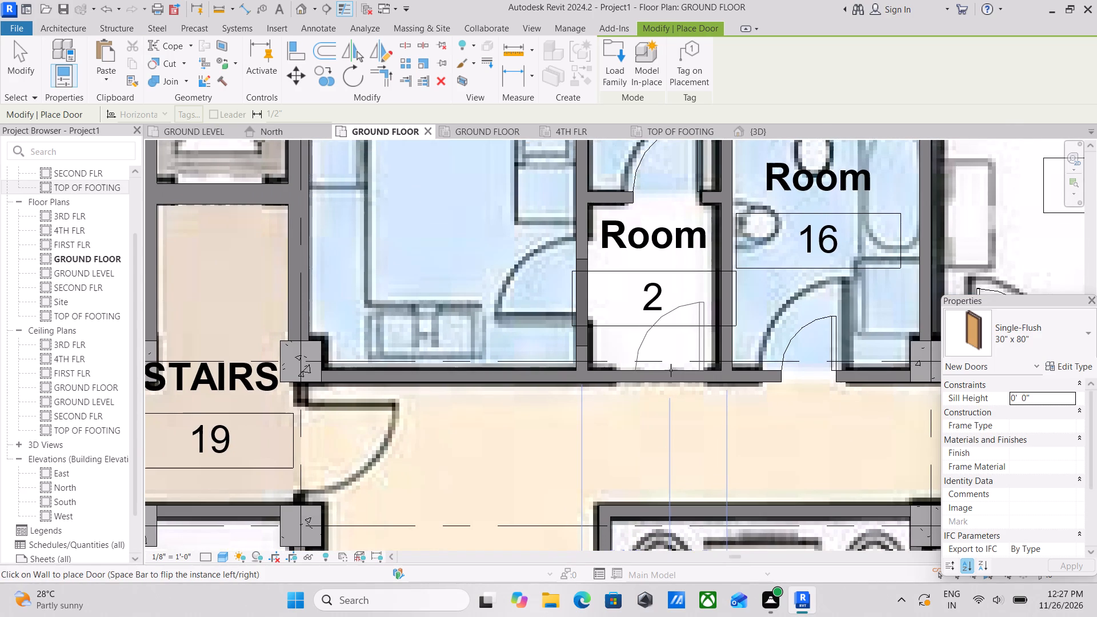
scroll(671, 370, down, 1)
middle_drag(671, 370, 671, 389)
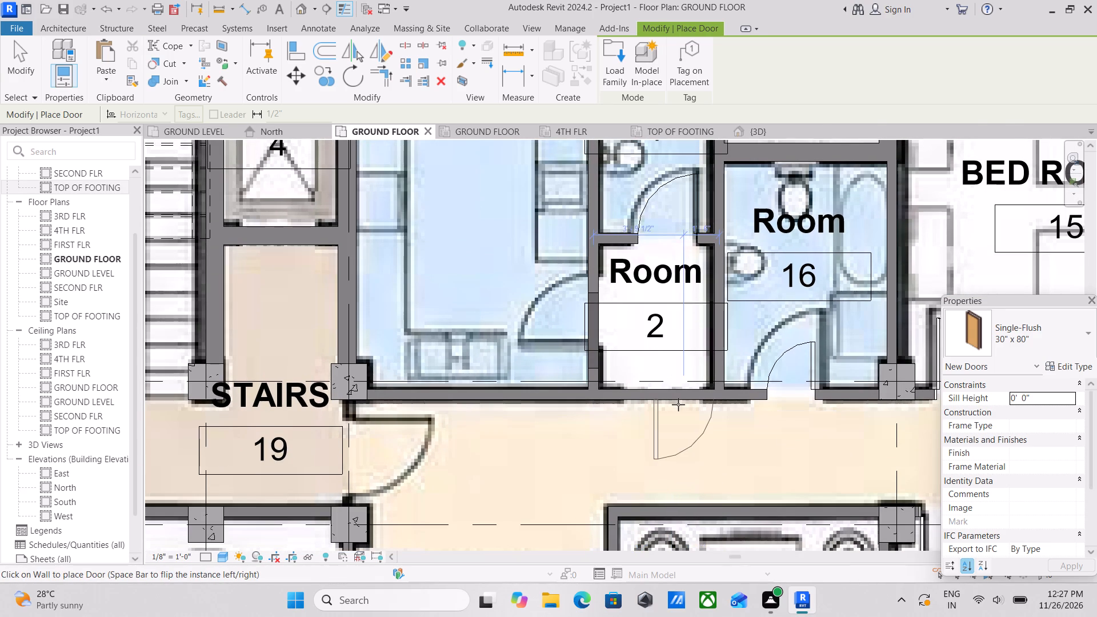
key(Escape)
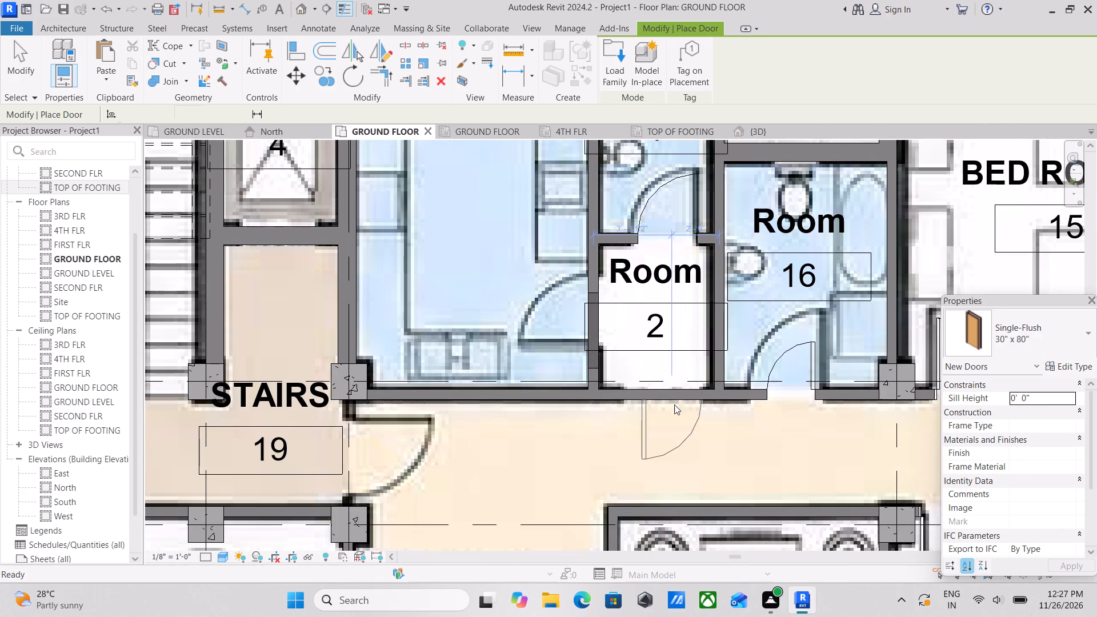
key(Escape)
Shorten the passage-side INTERIOR WALL 5" below Room 2 to about 10'-9", ending at the opening's edge, and delete the redundant room.
click(667, 398)
scroll(667, 398, up, 2)
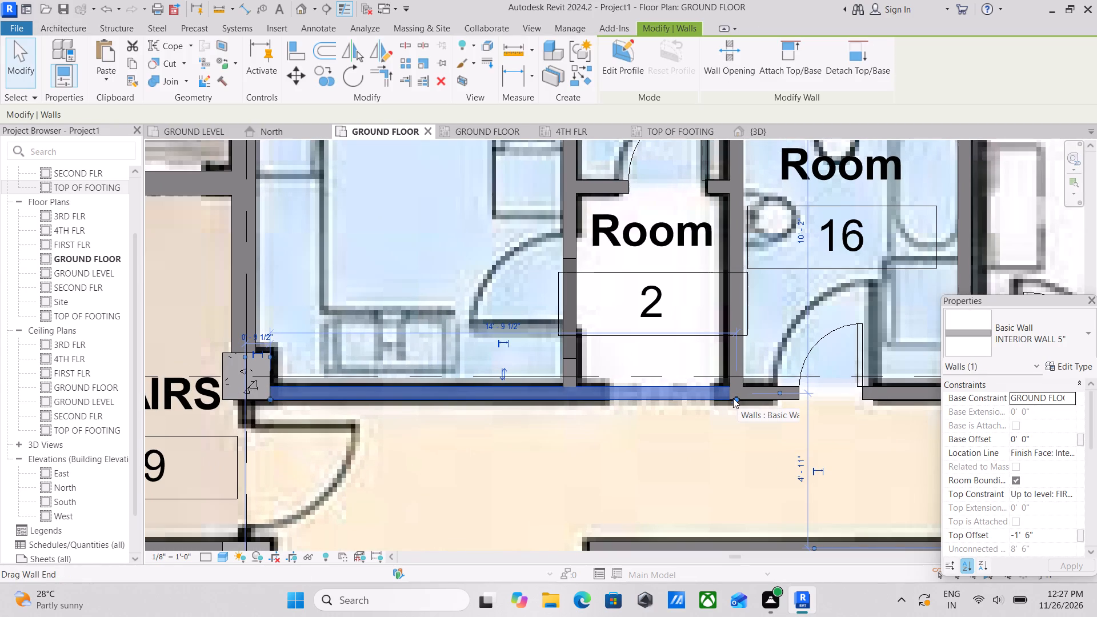
drag(733, 398, 624, 403)
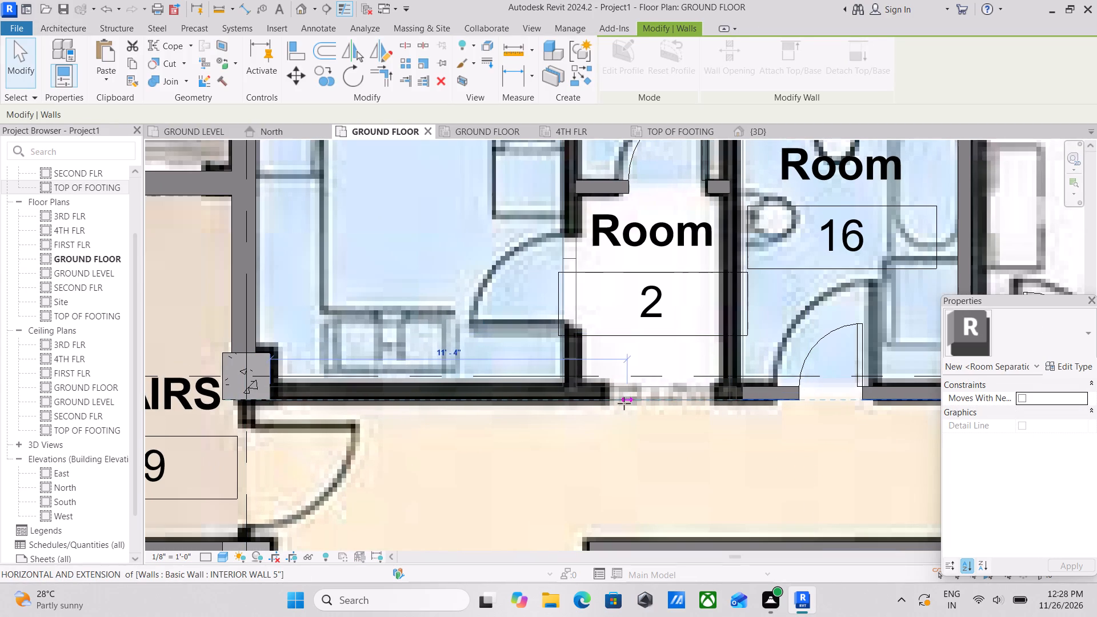
drag(624, 403, 608, 403)
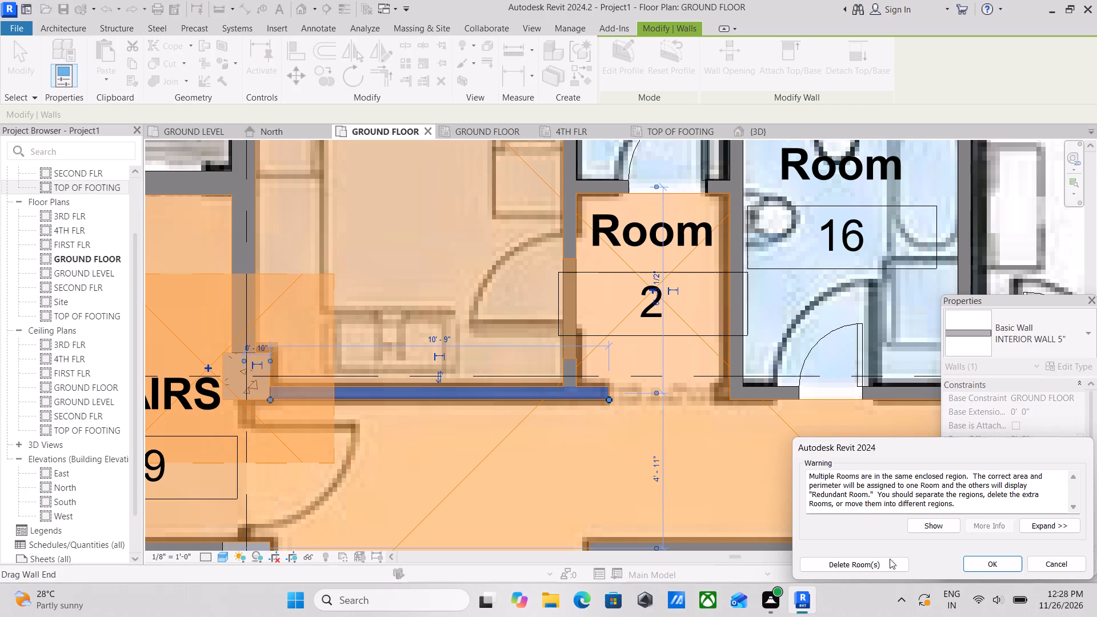
click(859, 565)
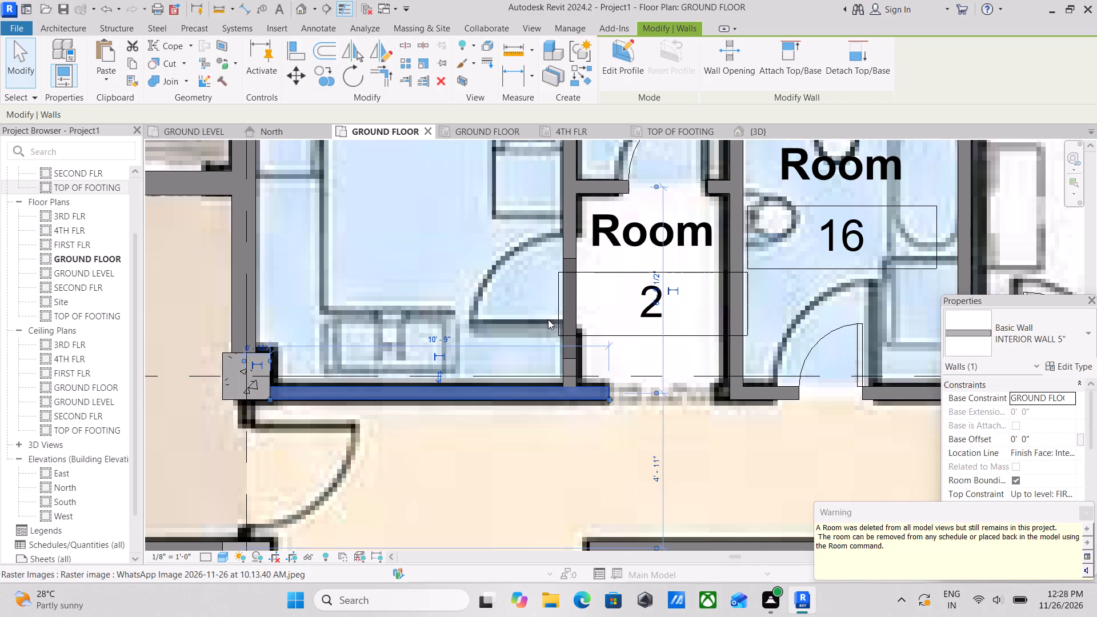
scroll(579, 351, down, 1)
scroll(702, 425, down, 4)
key(Escape)
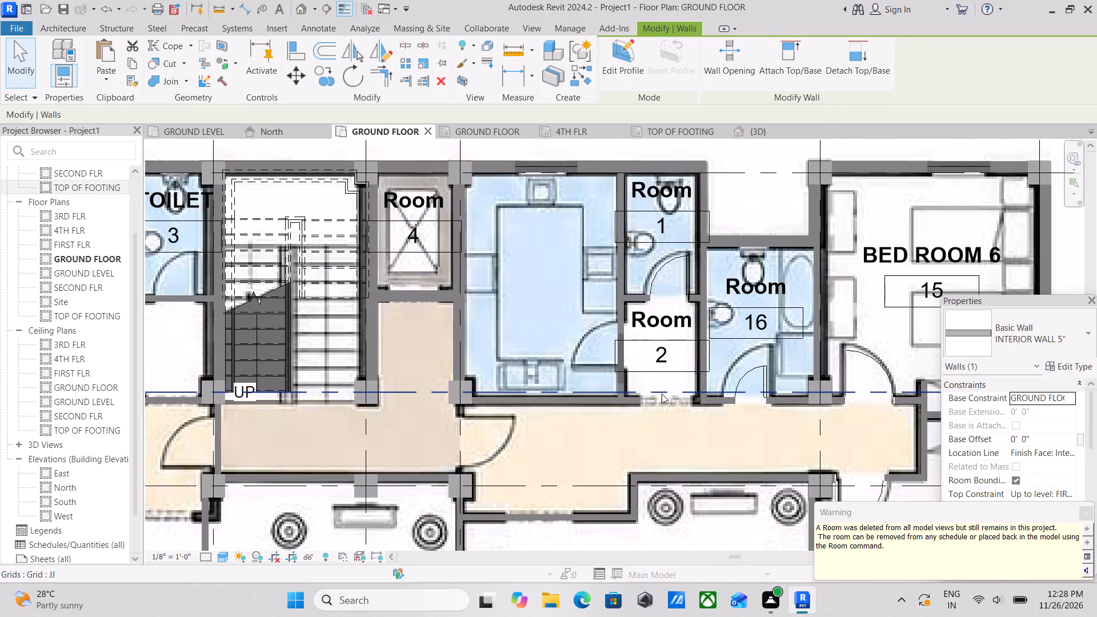
Examine the ground floor plan around the stairs, kitchens, passage and Room 2 opening.
scroll(662, 394, down, 1)
scroll(659, 360, up, 2)
scroll(677, 330, down, 2)
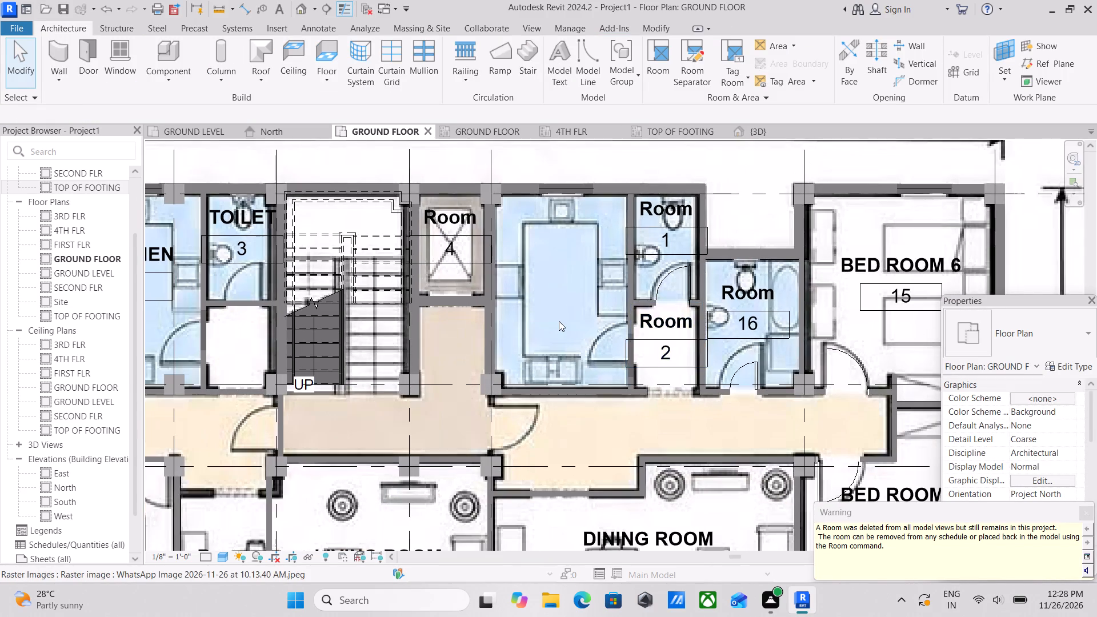
scroll(559, 321, down, 3)
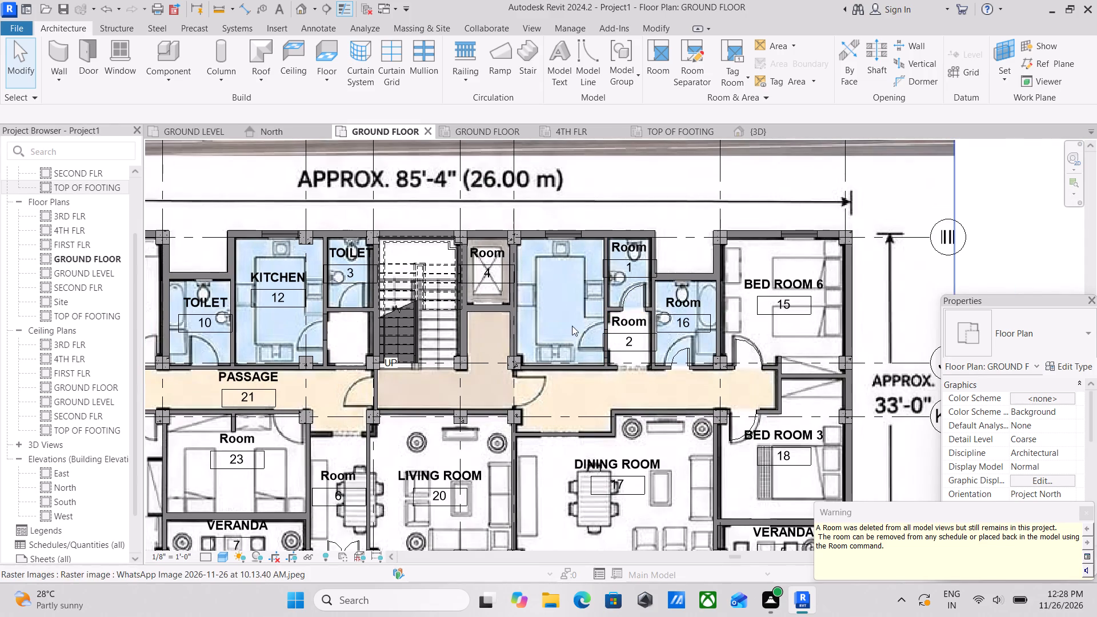
scroll(483, 337, down, 2)
middle_drag(482, 337, 518, 302)
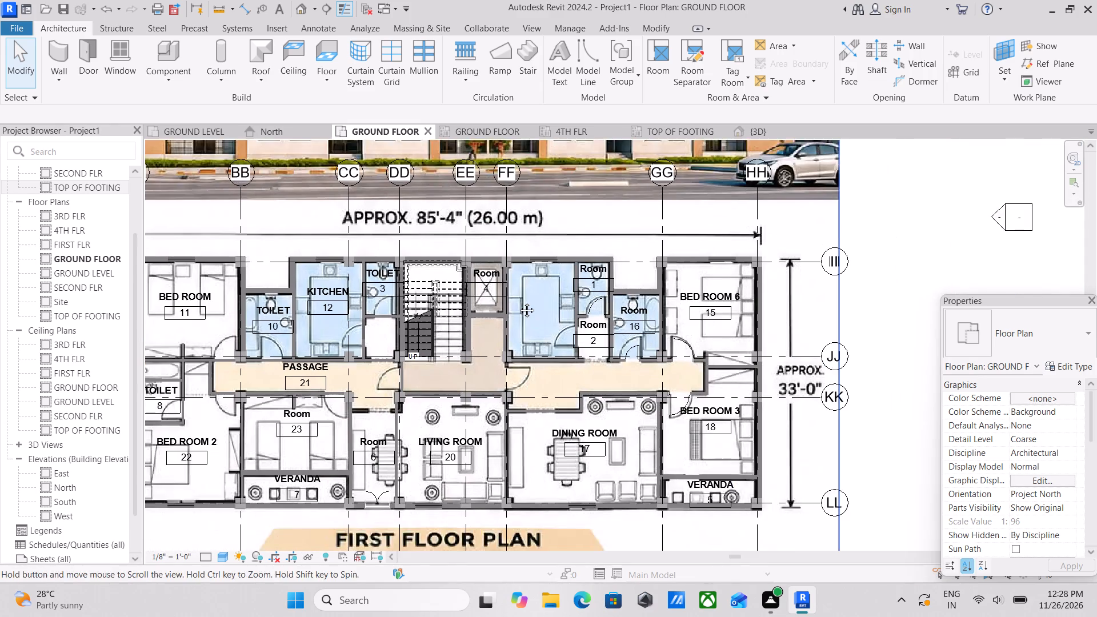
scroll(535, 317, up, 5)
middle_drag(570, 295, 594, 329)
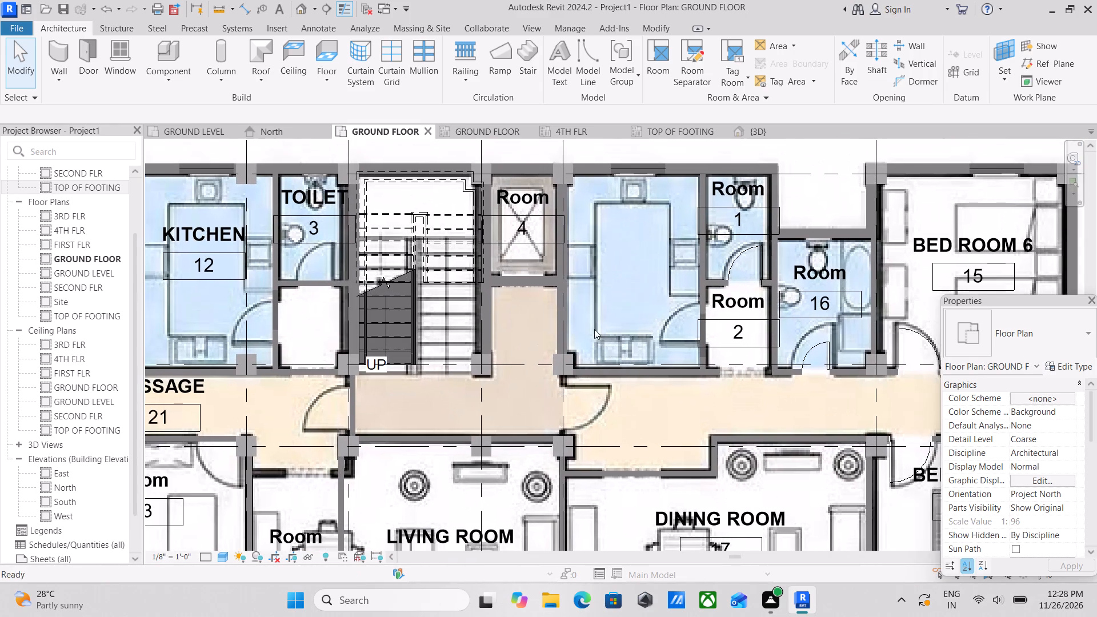
Rename Room 4, beside the staircase, as lift.
middle_drag(560, 263, 576, 353)
scroll(535, 255, up, 3)
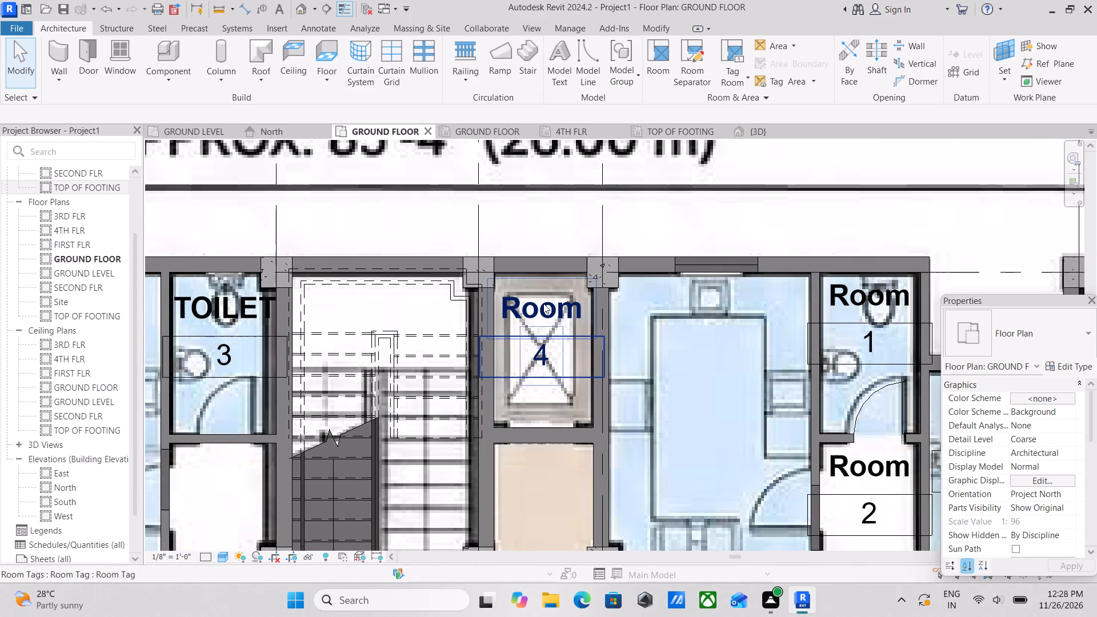
double_click(543, 303)
scroll(545, 310, up, 2)
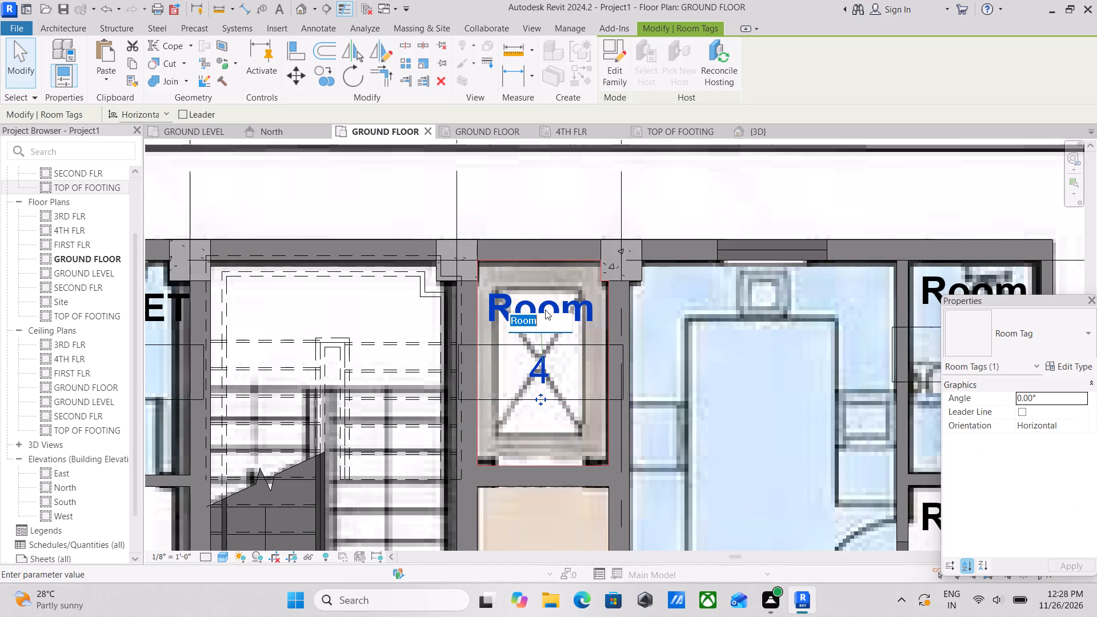
text(lift)
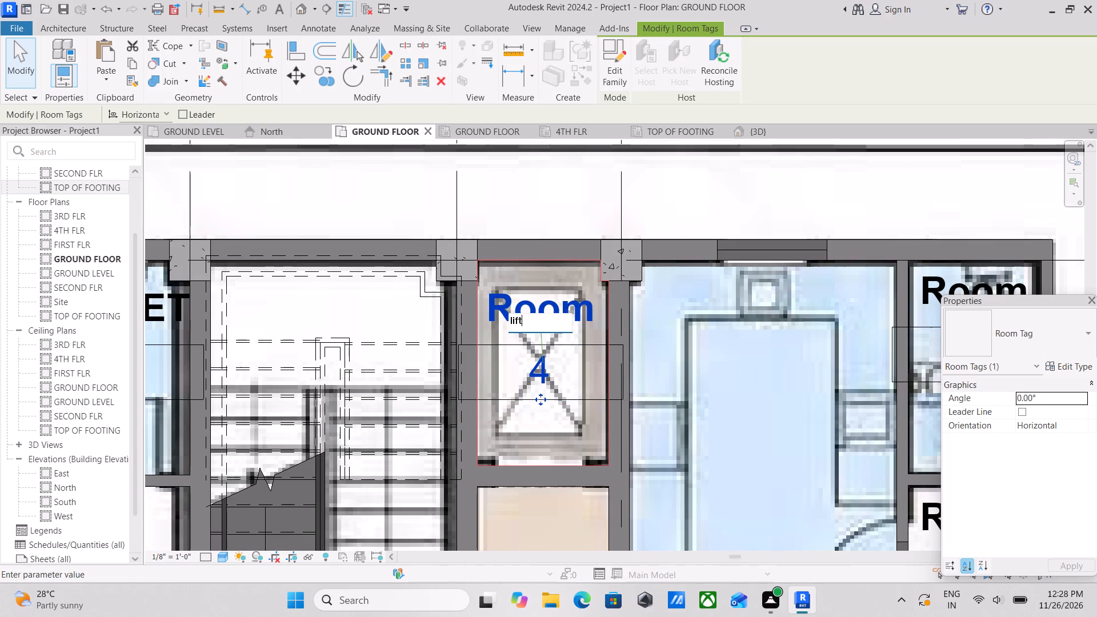
key(Return)
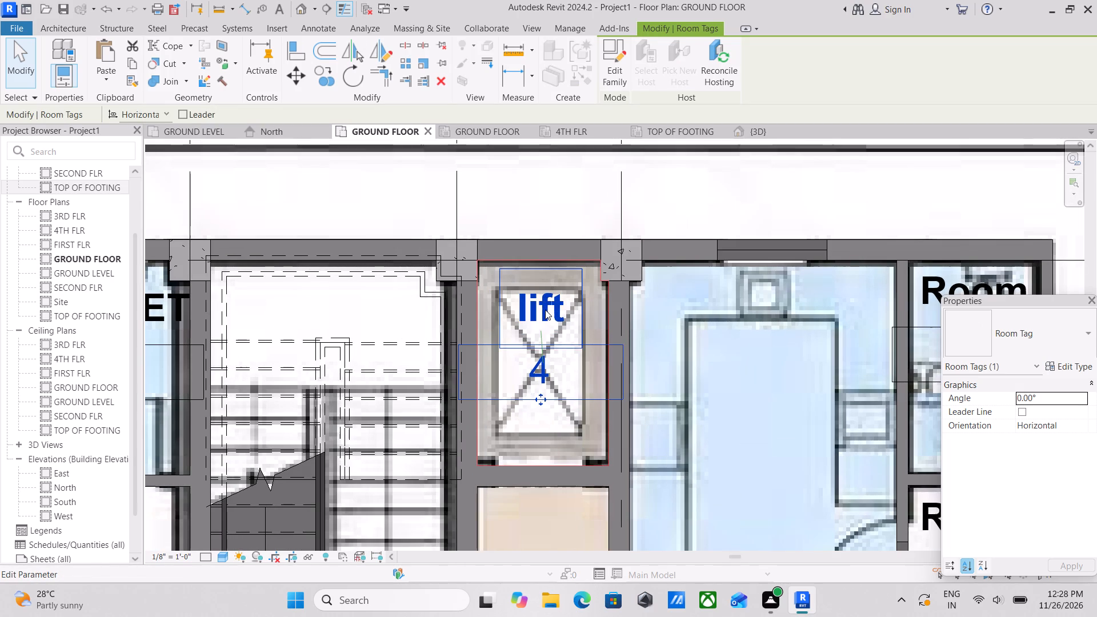
scroll(545, 310, down, 5)
key(Escape)
Place a Door-Interior-Single-6_Panel-Wood 36" x 84" door in the INTERIOR WALL 5" between the passage and Room 23, swinging as on the plan image.
scroll(545, 310, down, 2)
middle_drag(545, 310, 542, 239)
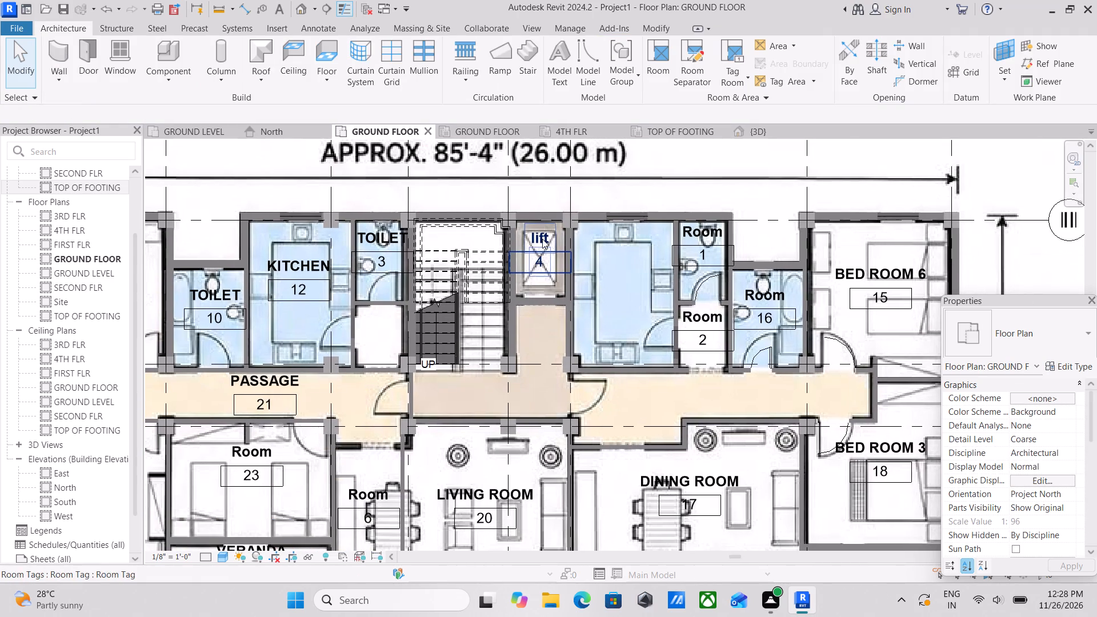
middle_drag(494, 340, 498, 307)
middle_drag(325, 377, 364, 301)
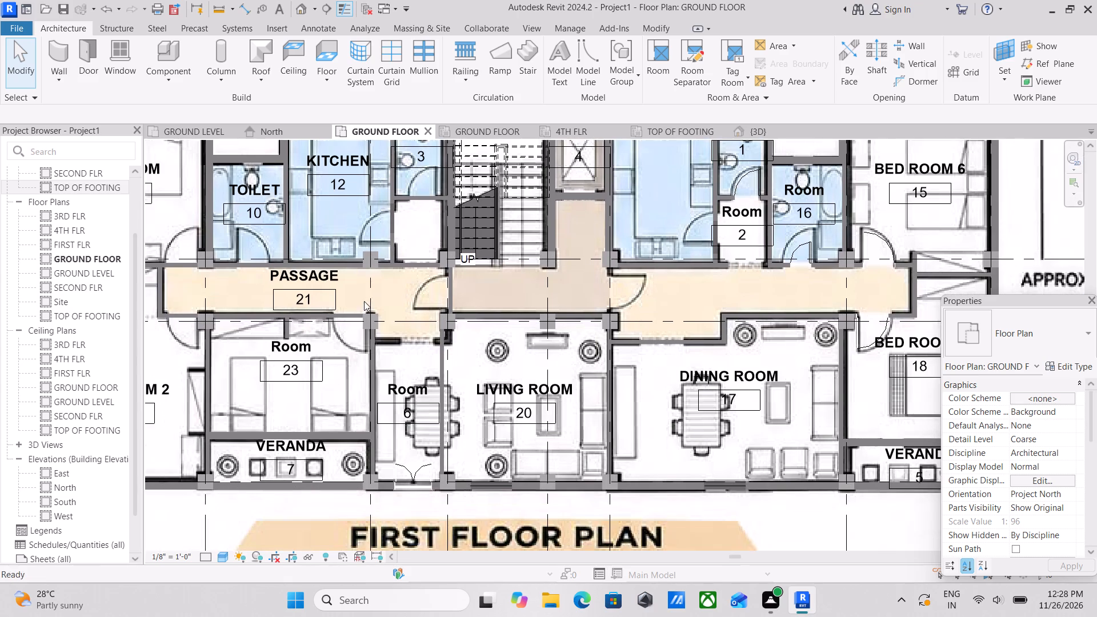
middle_drag(329, 362, 395, 336)
scroll(402, 273, up, 4)
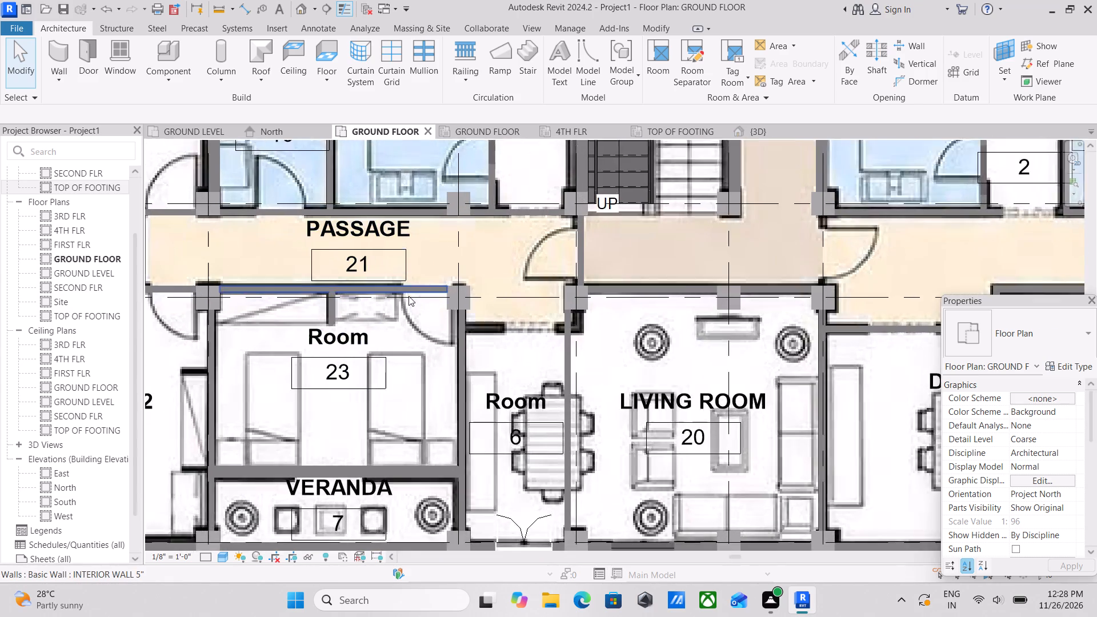
scroll(409, 296, up, 4)
middle_drag(410, 303, 433, 309)
text(dr)
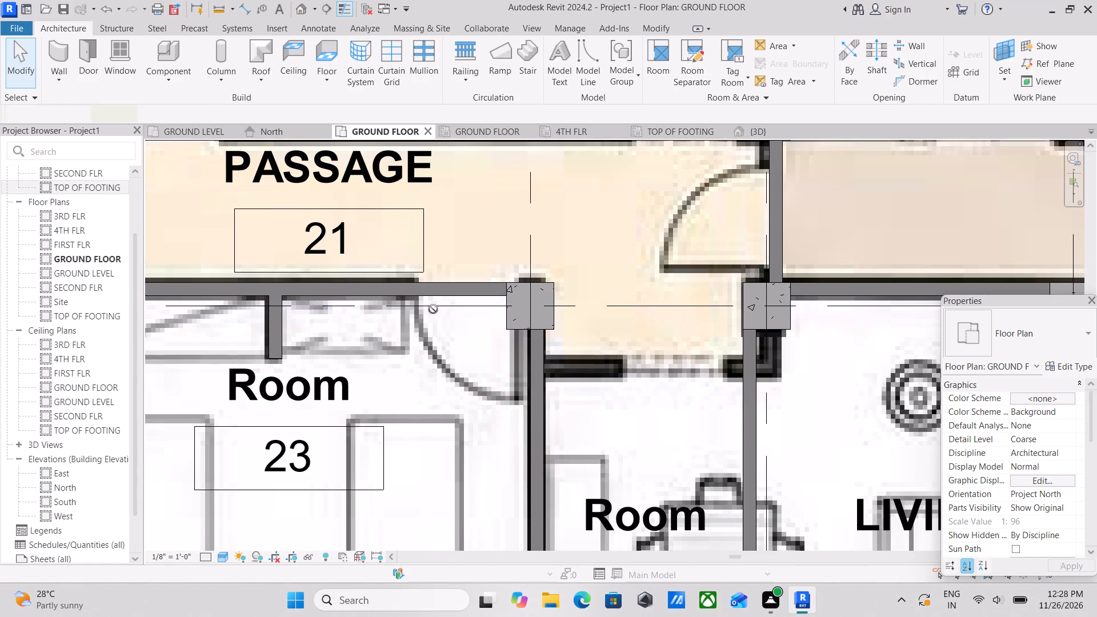
click(1041, 342)
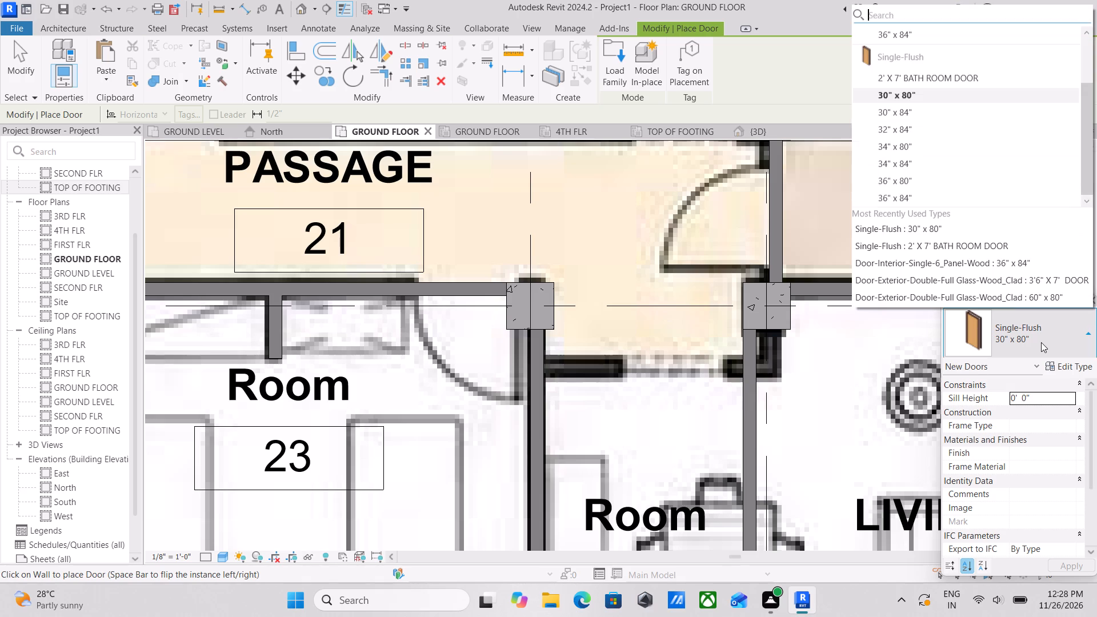
scroll(914, 115, up, 3)
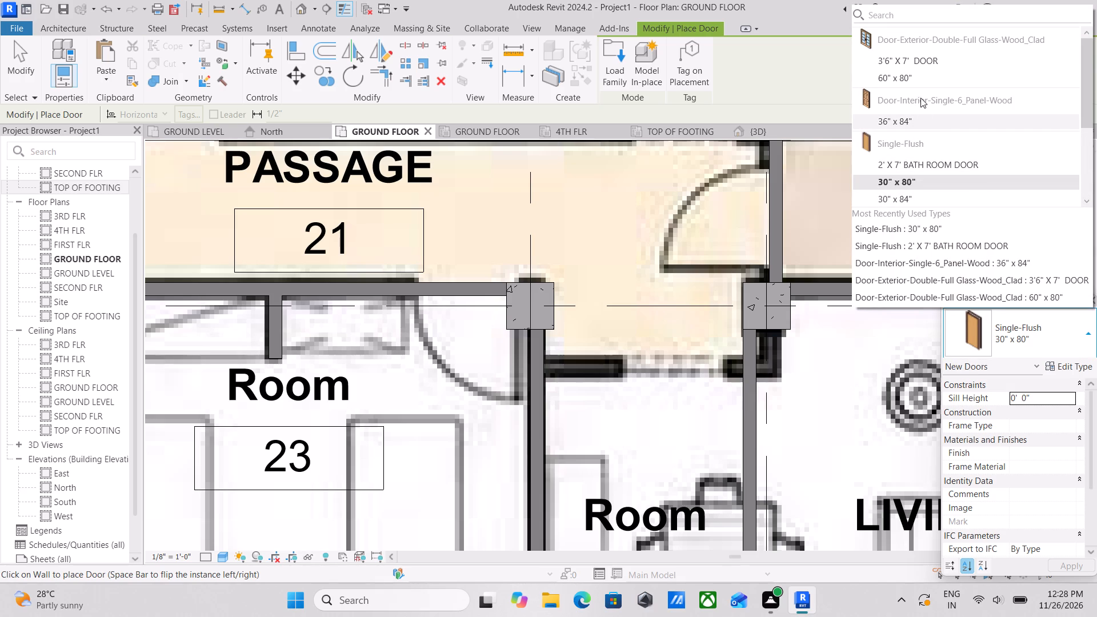
click(910, 119)
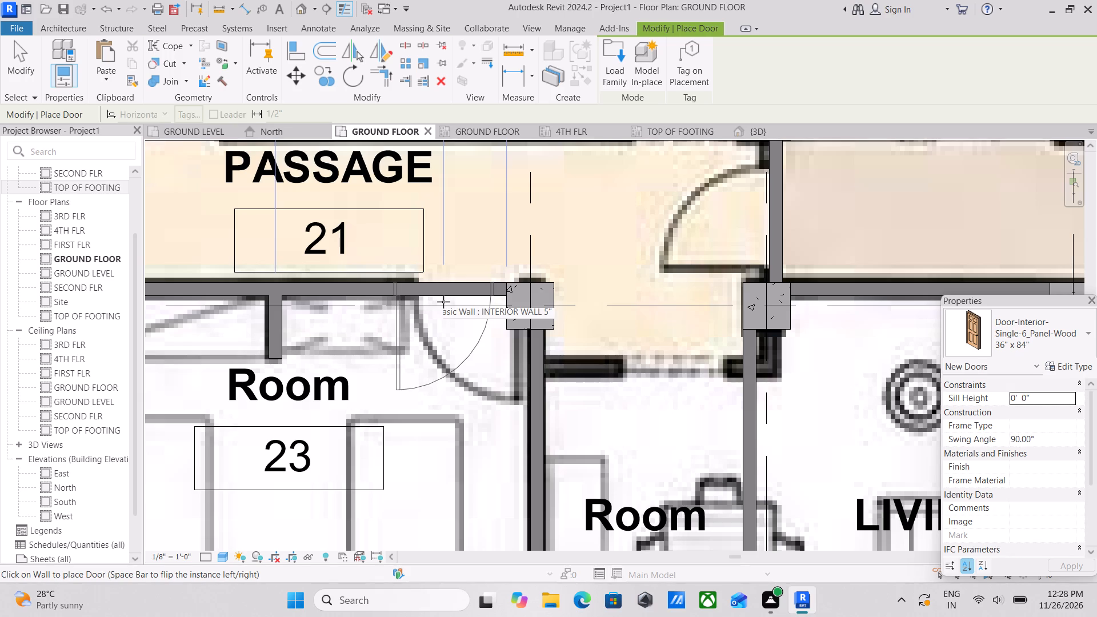
key(space)
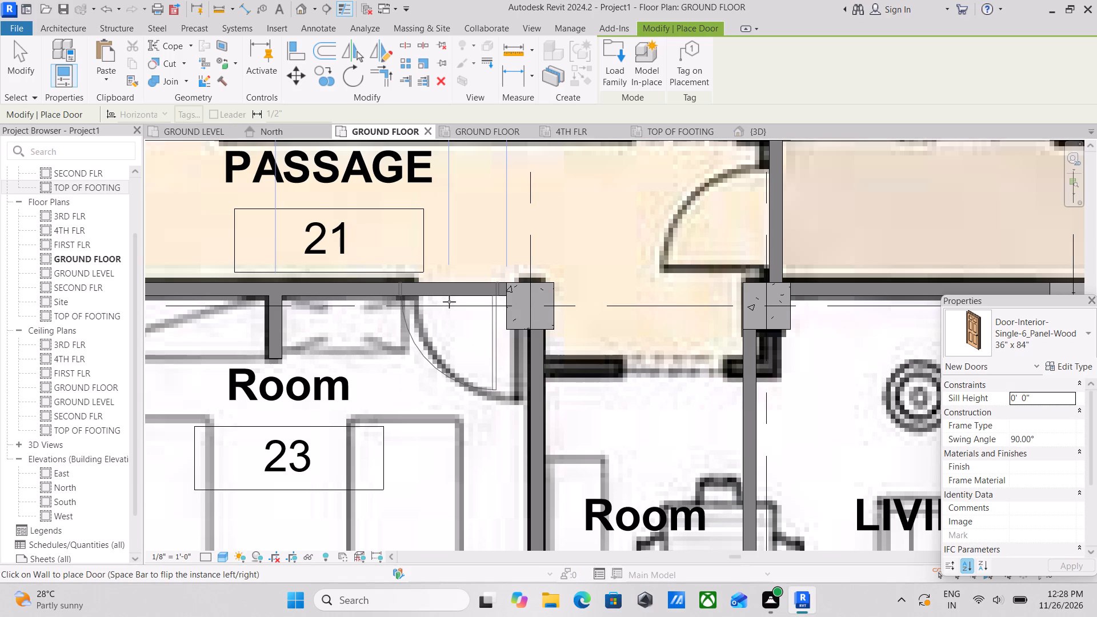
click(449, 302)
key(Escape)
Place a Single-Flush 2' X 7' BATH ROOM DOOR between Toilet 8 and Bed Room 2, swinging into the toilet, about 2'-2" from its lower wall.
scroll(449, 302, down, 3)
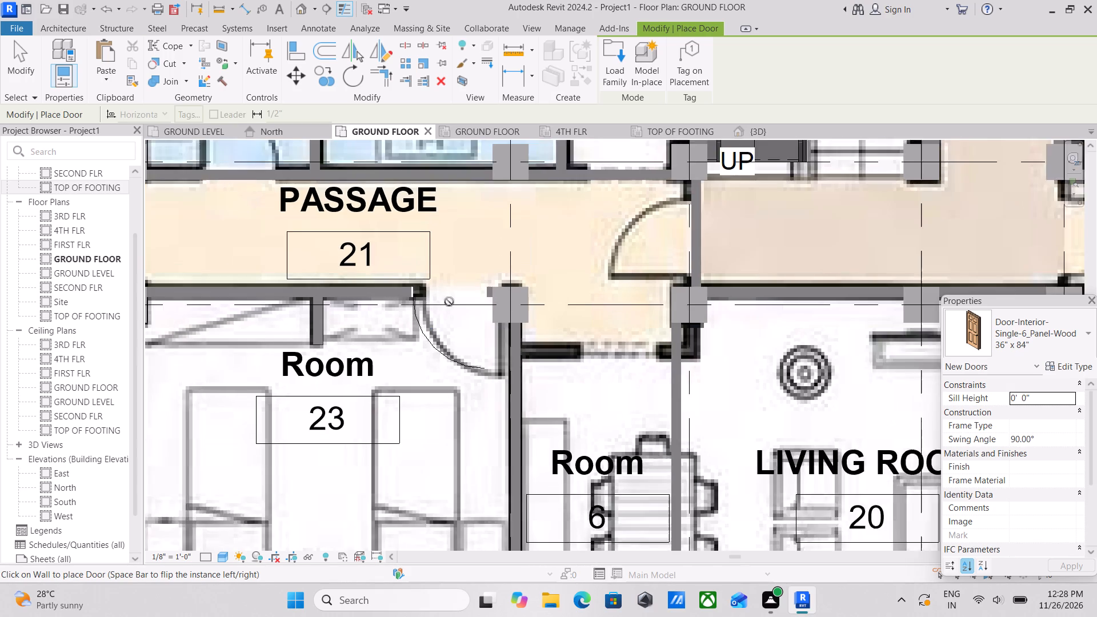
middle_drag(449, 302, 696, 295)
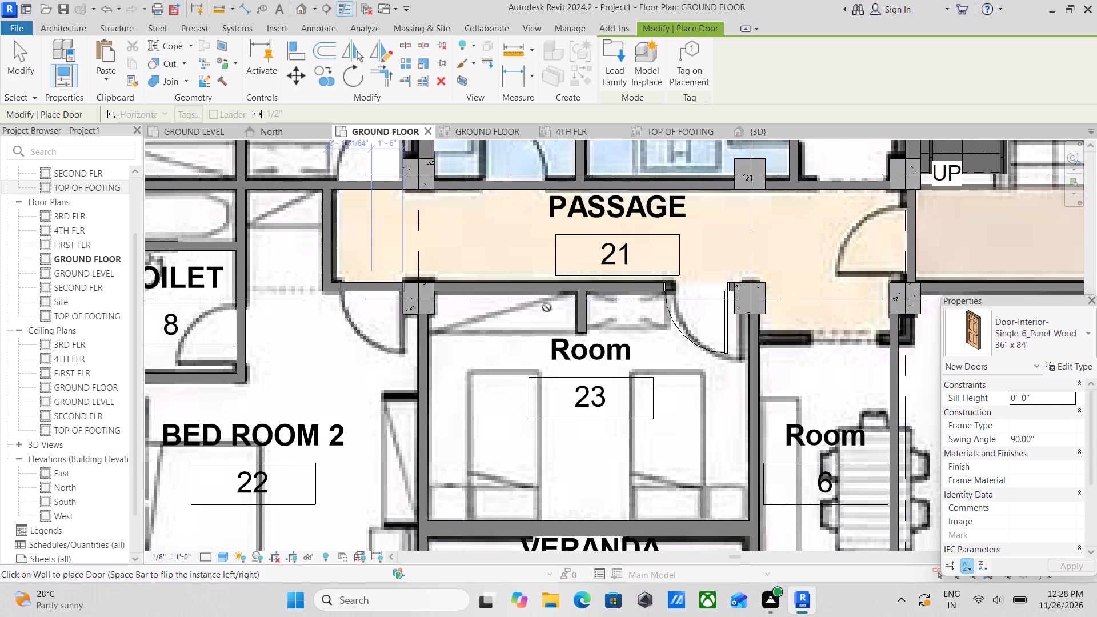
click(1031, 330)
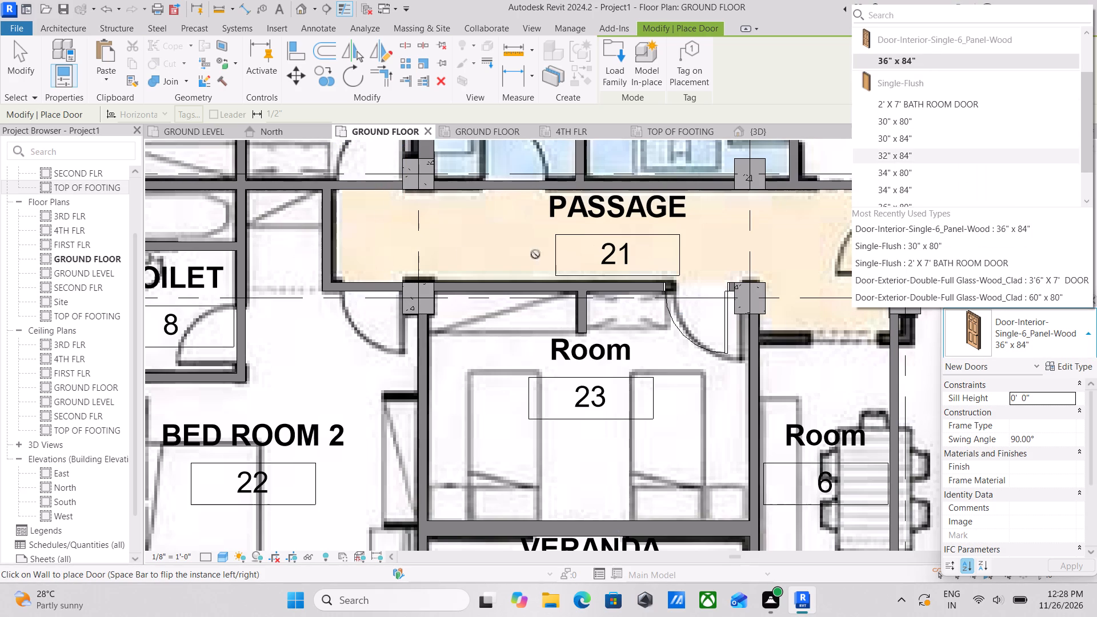
middle_drag(341, 259, 530, 174)
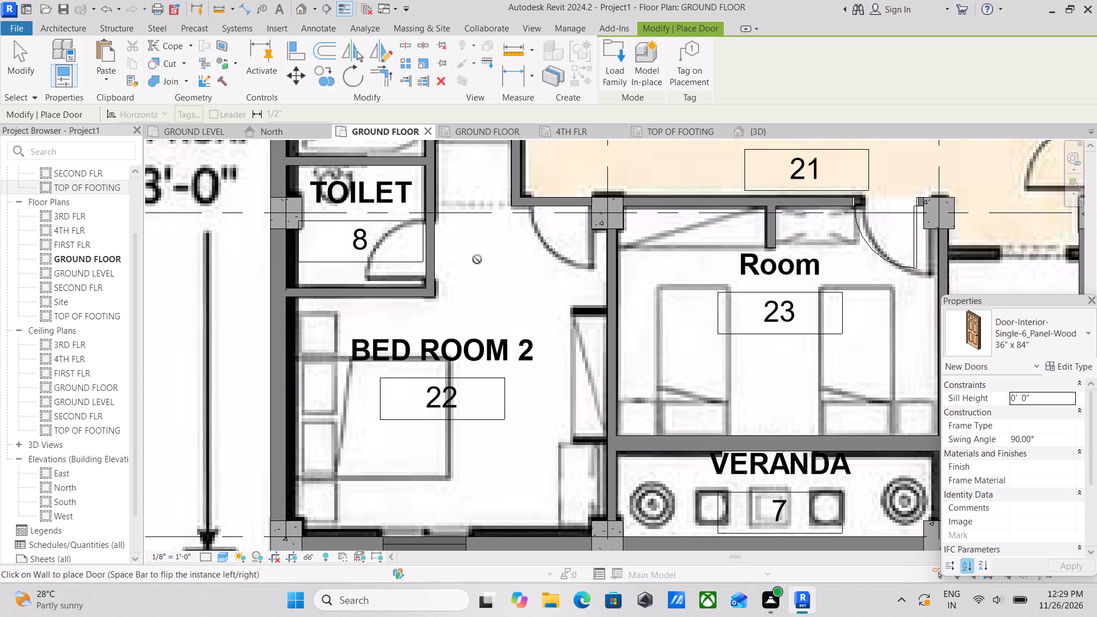
click(1038, 341)
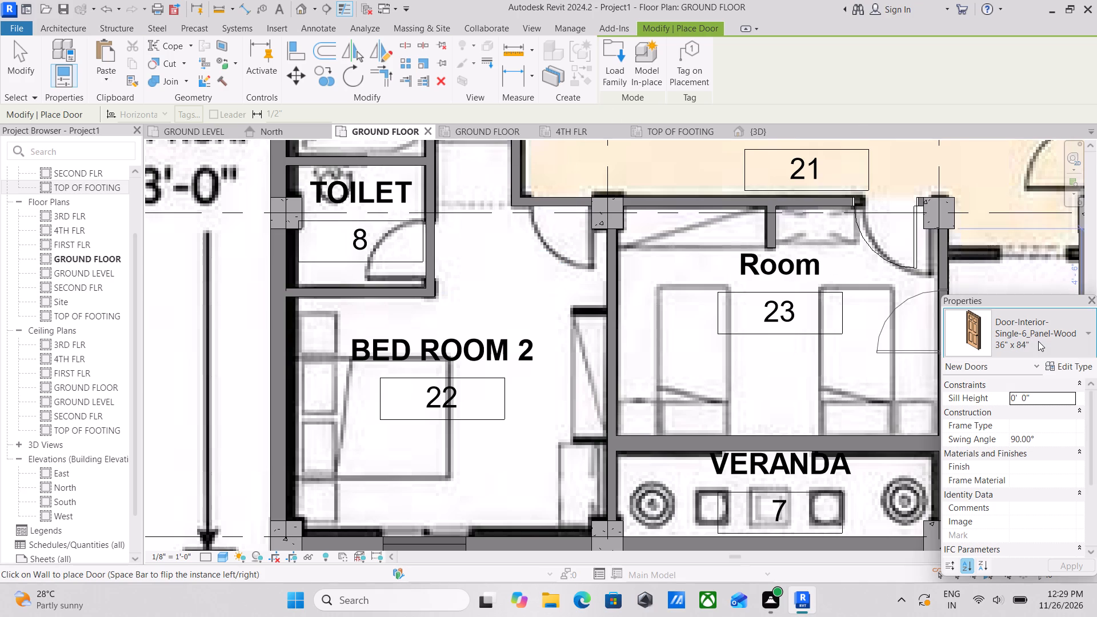
click(923, 77)
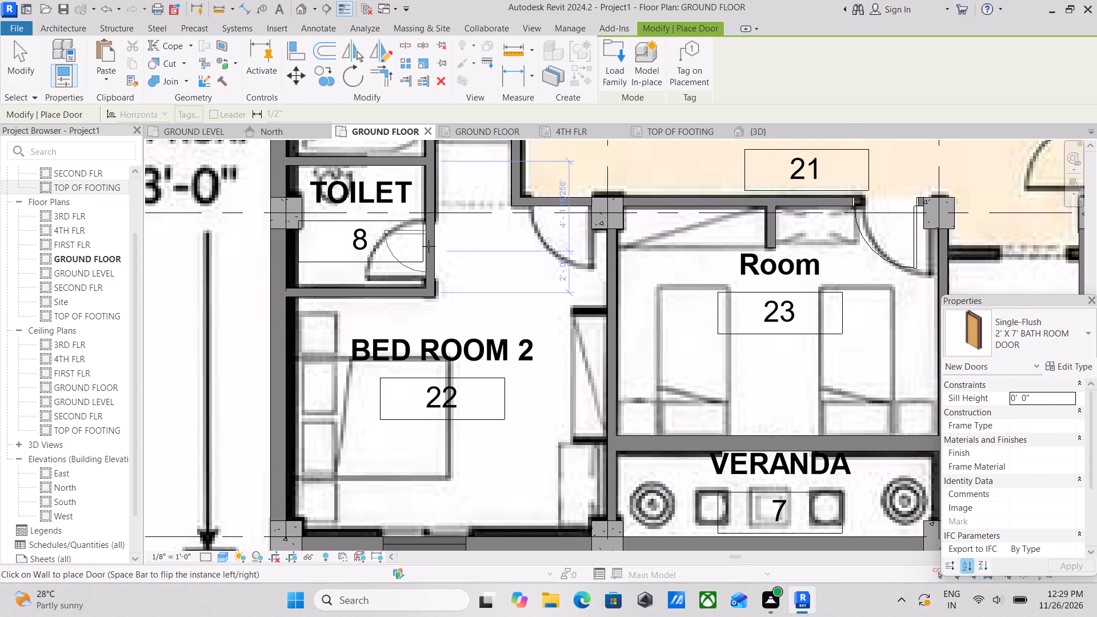
scroll(423, 243, up, 2)
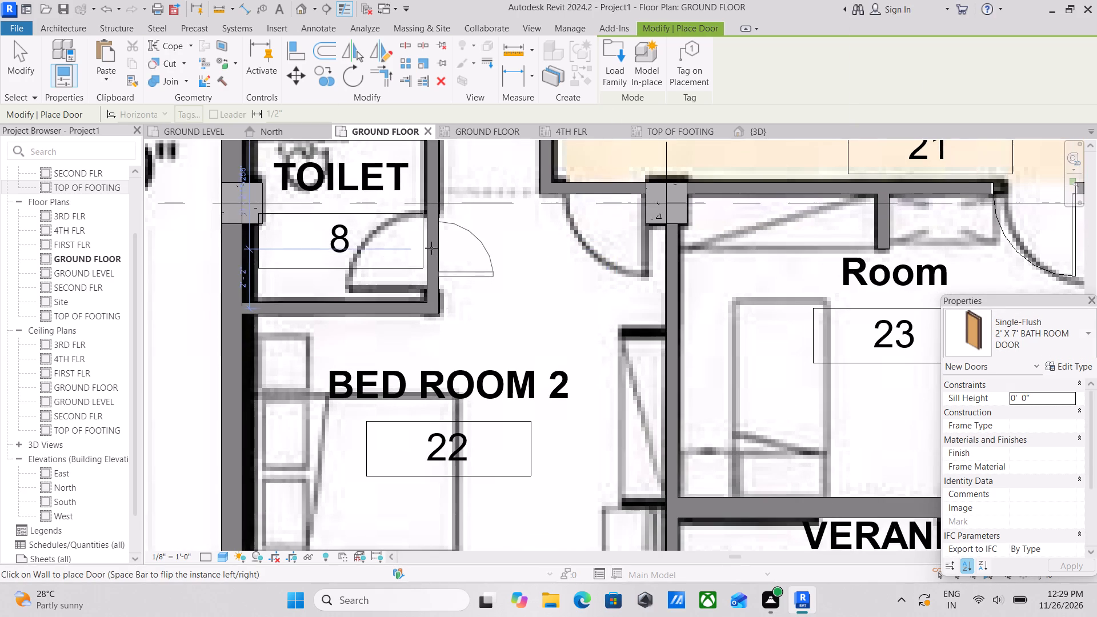
click(425, 248)
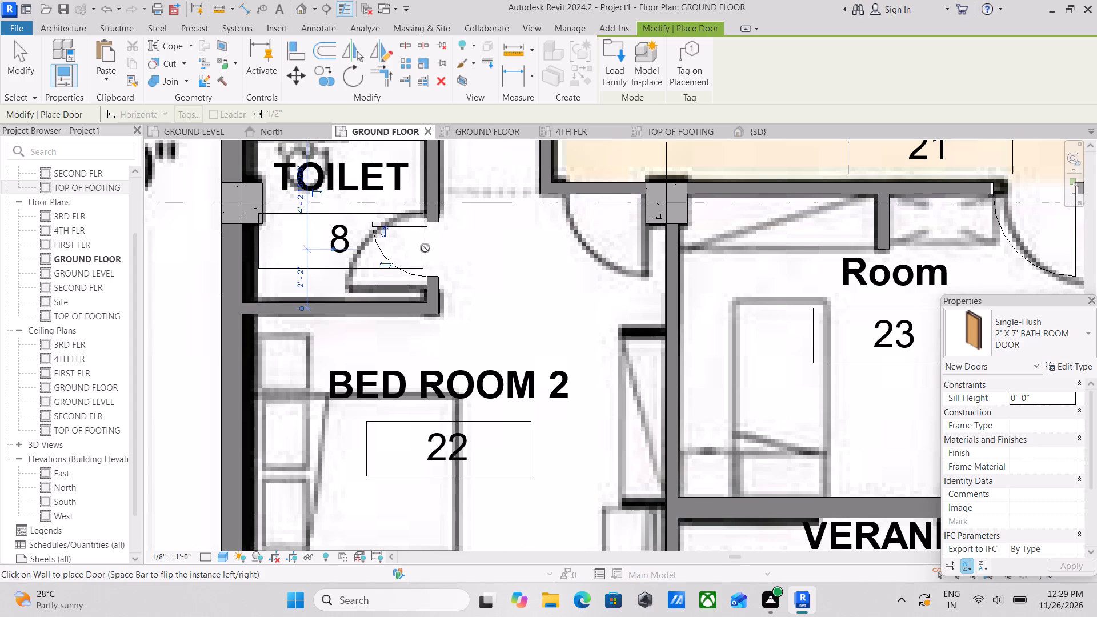
Place a Door-Interior-Single-6_Panel-Wood 36" x 84" door in the wall between the passage and Bed Room 2, swinging into the bedroom.
click(1071, 310)
scroll(946, 132, up, 2)
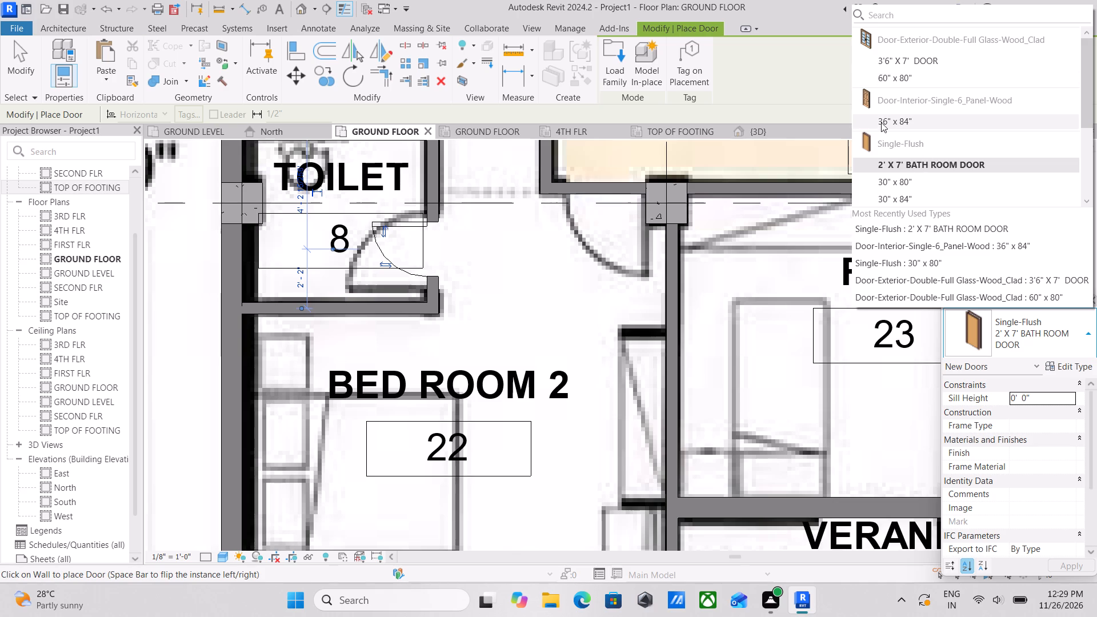
scroll(902, 197, up, 1)
scroll(903, 126, down, 1)
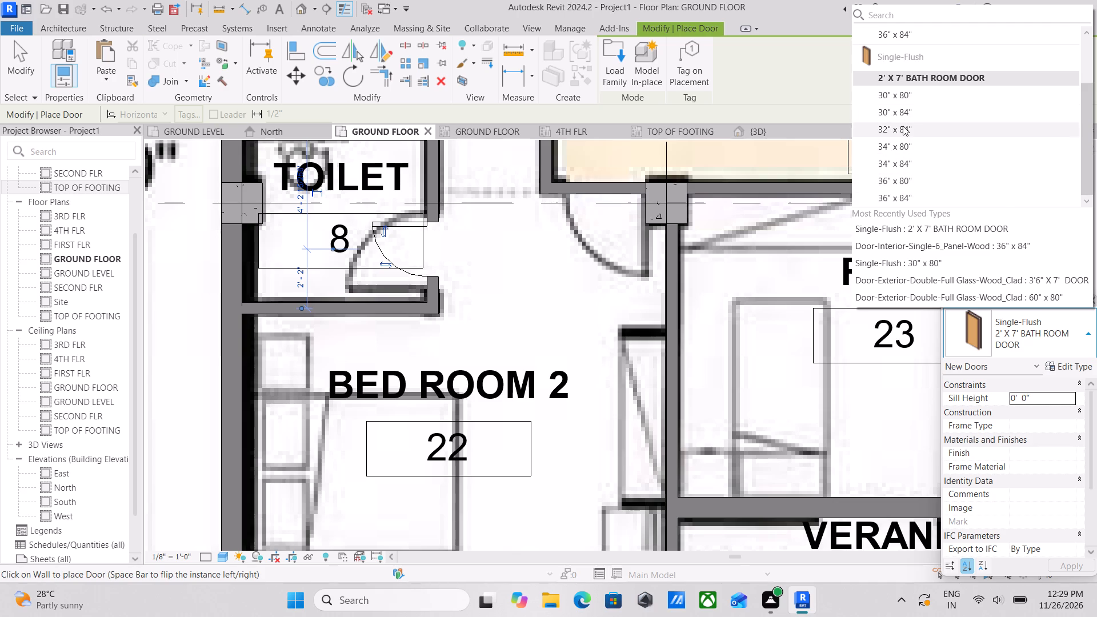
scroll(904, 105, up, 1)
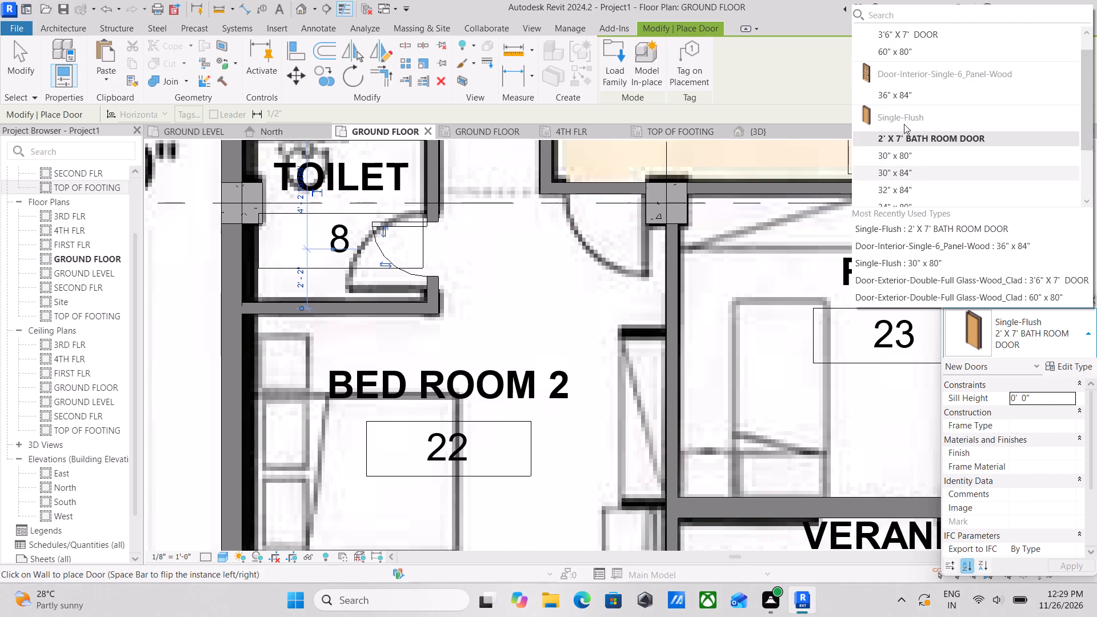
scroll(906, 107, up, 2)
scroll(906, 107, down, 2)
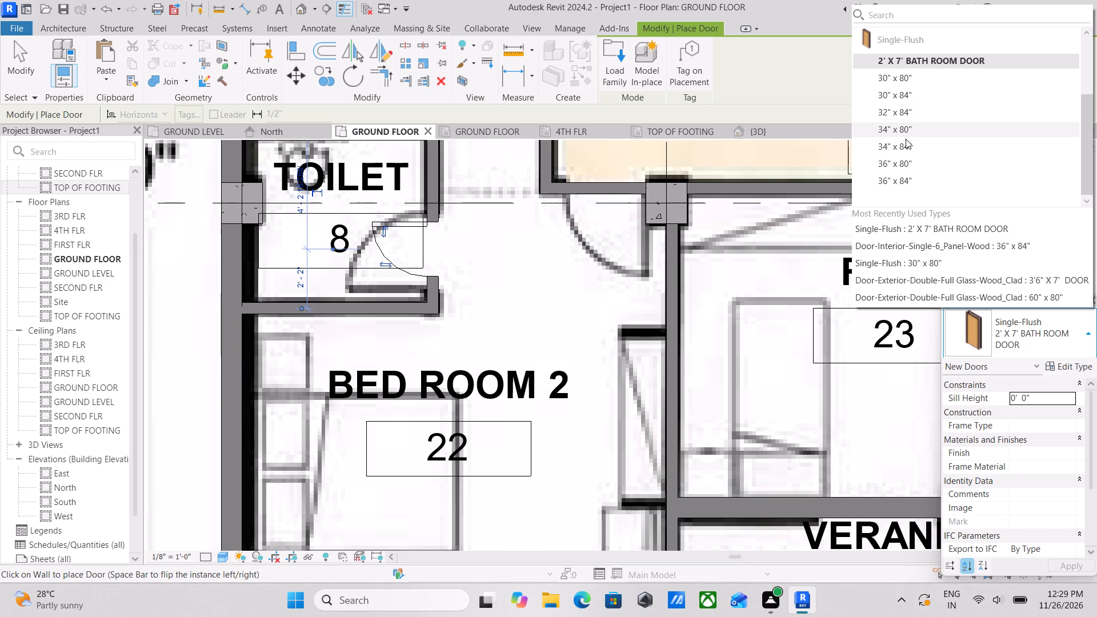
scroll(906, 90, up, 2)
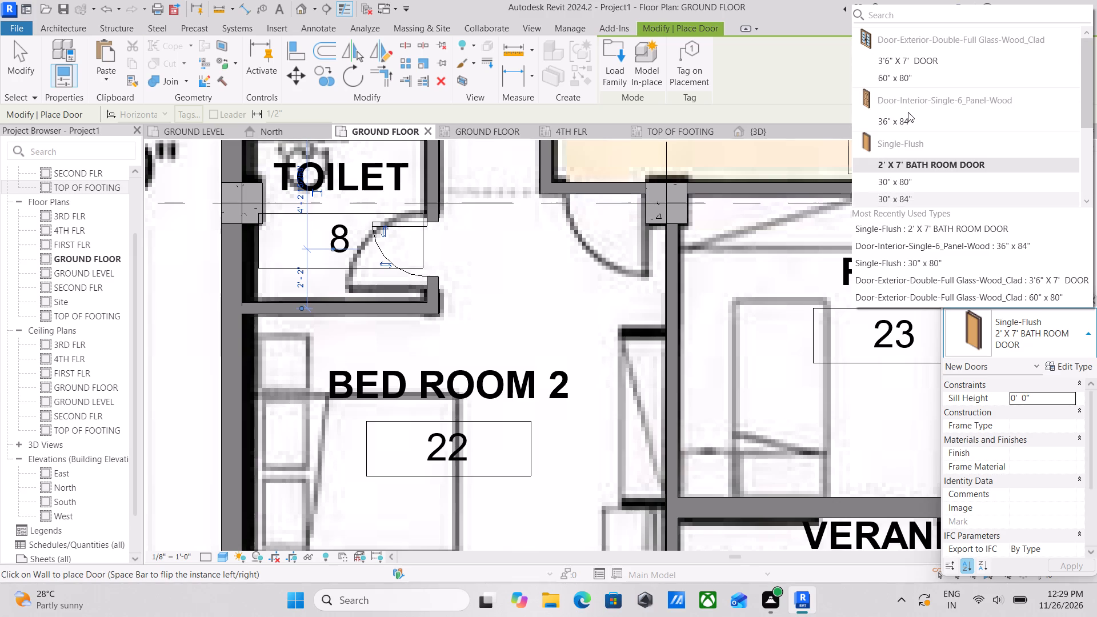
click(908, 115)
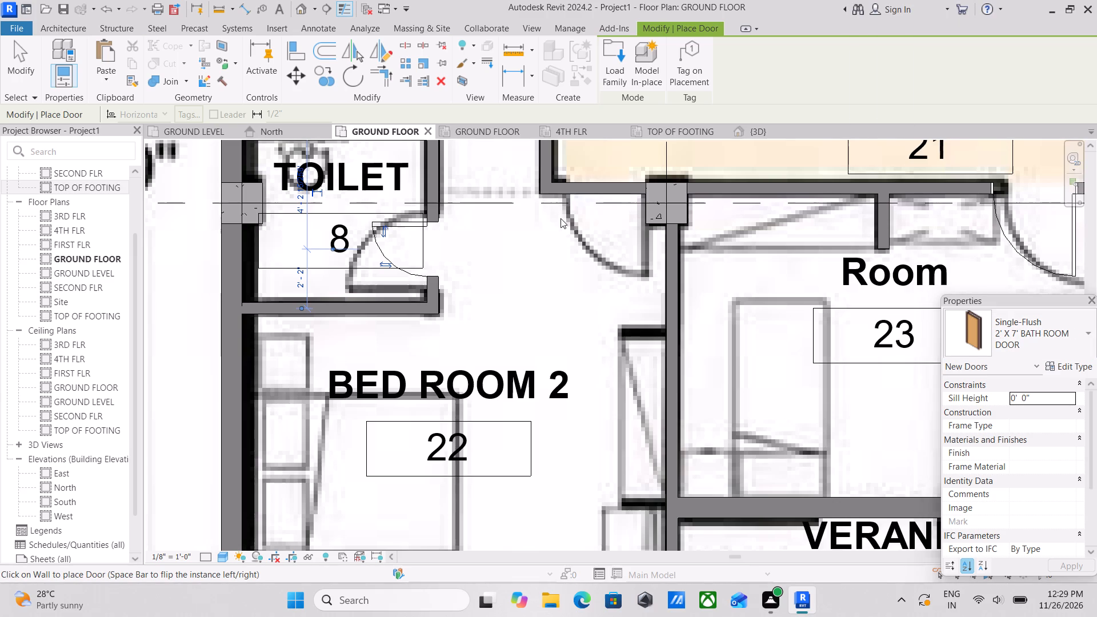
middle_drag(592, 205, 610, 251)
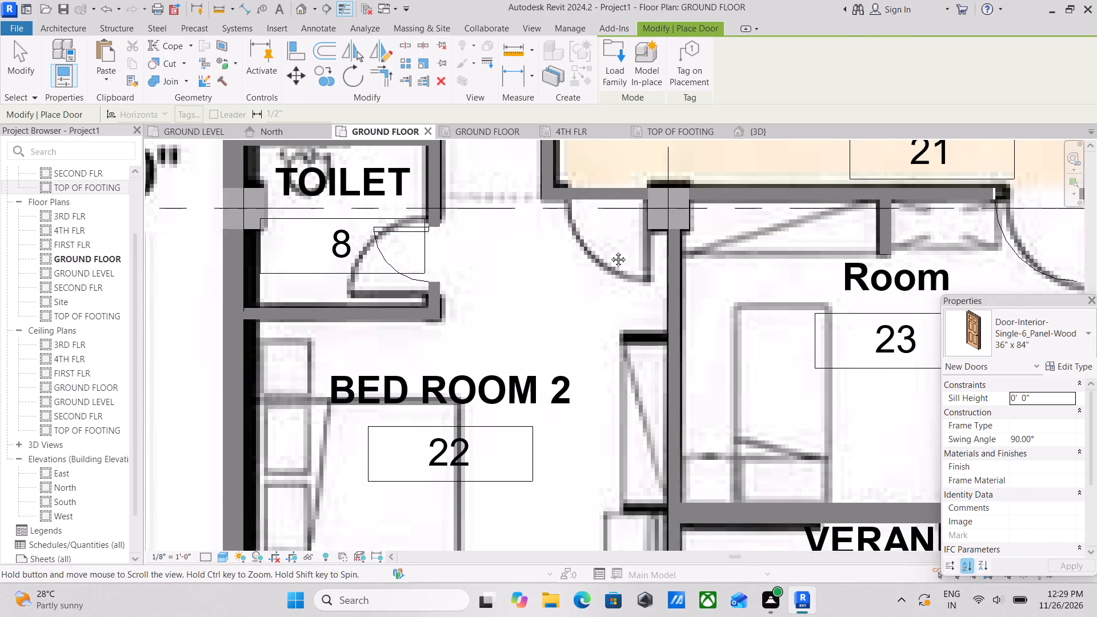
middle_drag(610, 251, 614, 273)
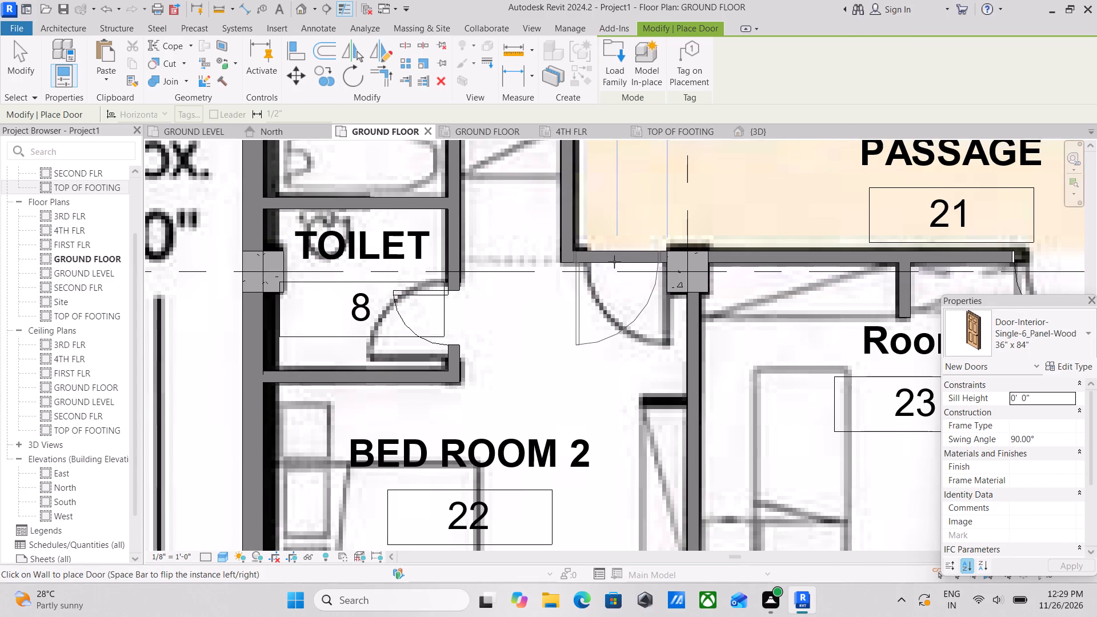
click(619, 263)
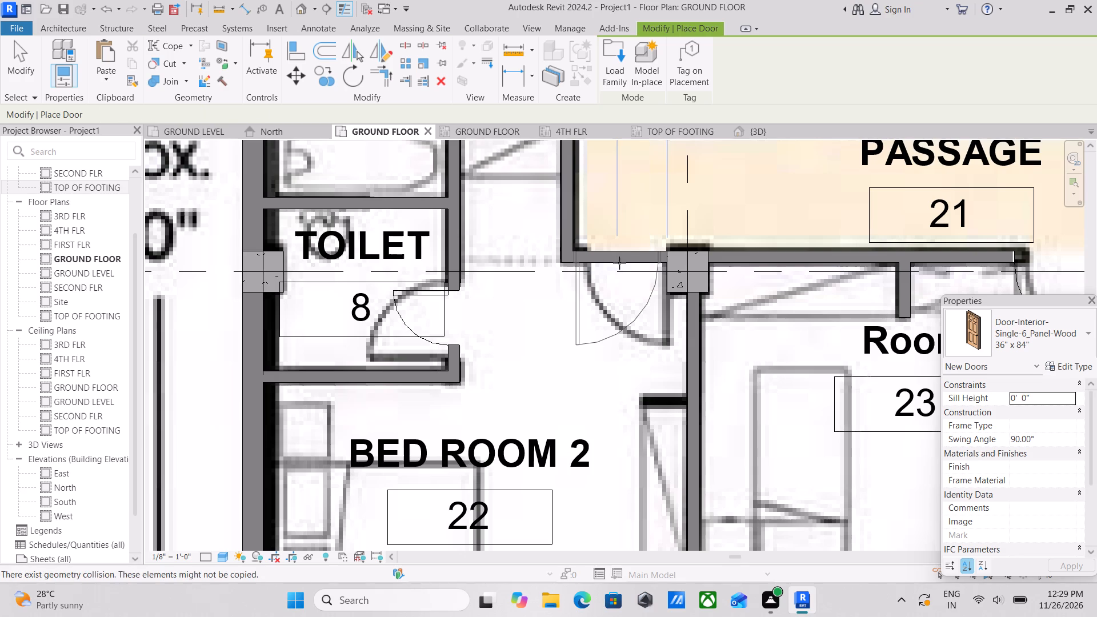
Place another 36" x 84" six-panel wood door in the wall between the passage and Bed Room 11, swinging into the bedroom.
scroll(619, 263, down, 2)
middle_drag(619, 263, 619, 300)
scroll(620, 298, down, 2)
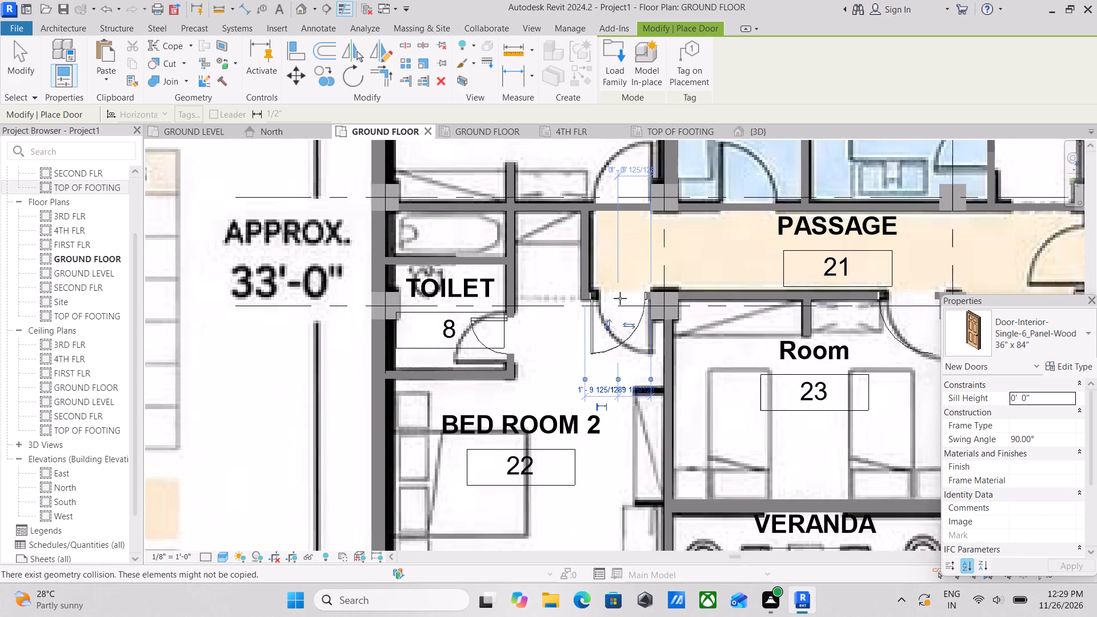
middle_drag(620, 298, 580, 403)
scroll(579, 314, up, 2)
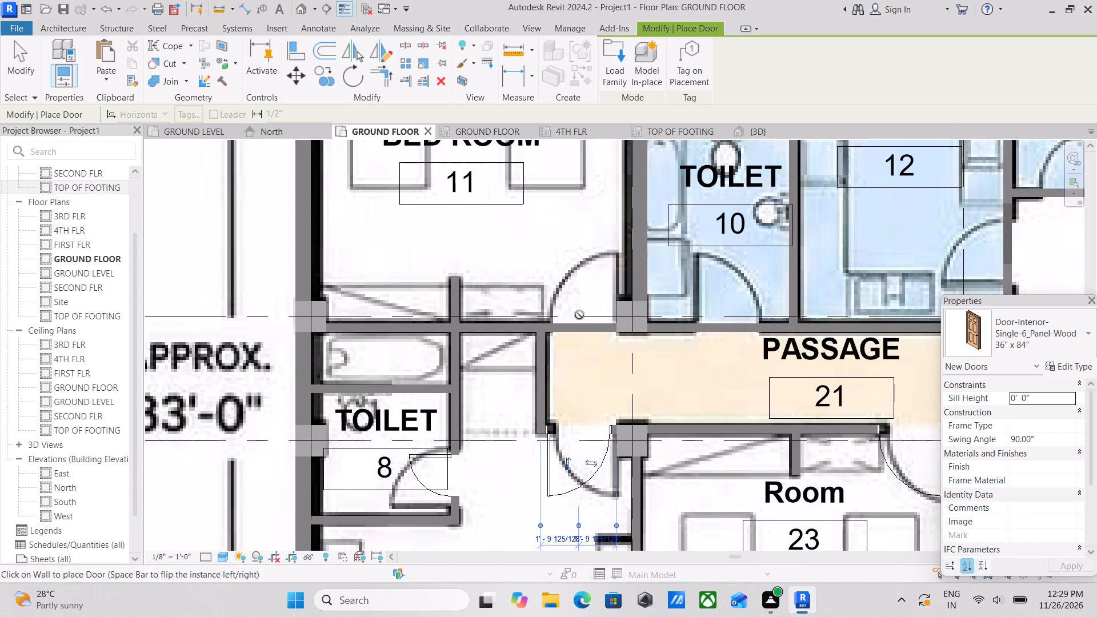
scroll(582, 321, up, 4)
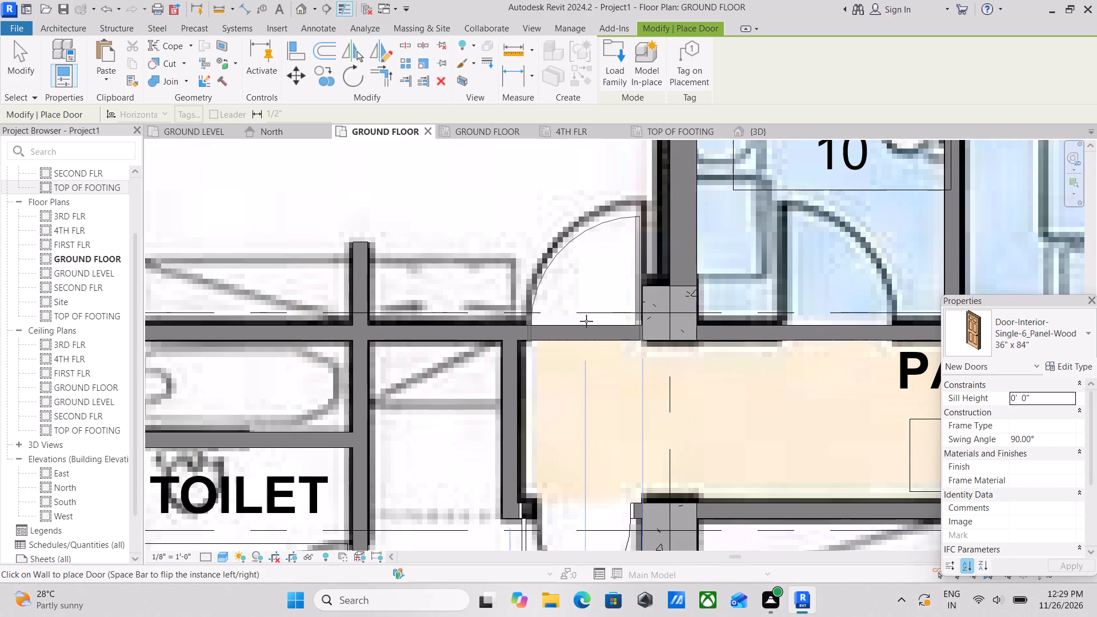
click(586, 321)
key(Escape)
Start a new door for the wall between Toilet 10 and the passage using the Single-Flush 2' X 7' BATH ROOM DOOR type.
scroll(586, 321, down, 5)
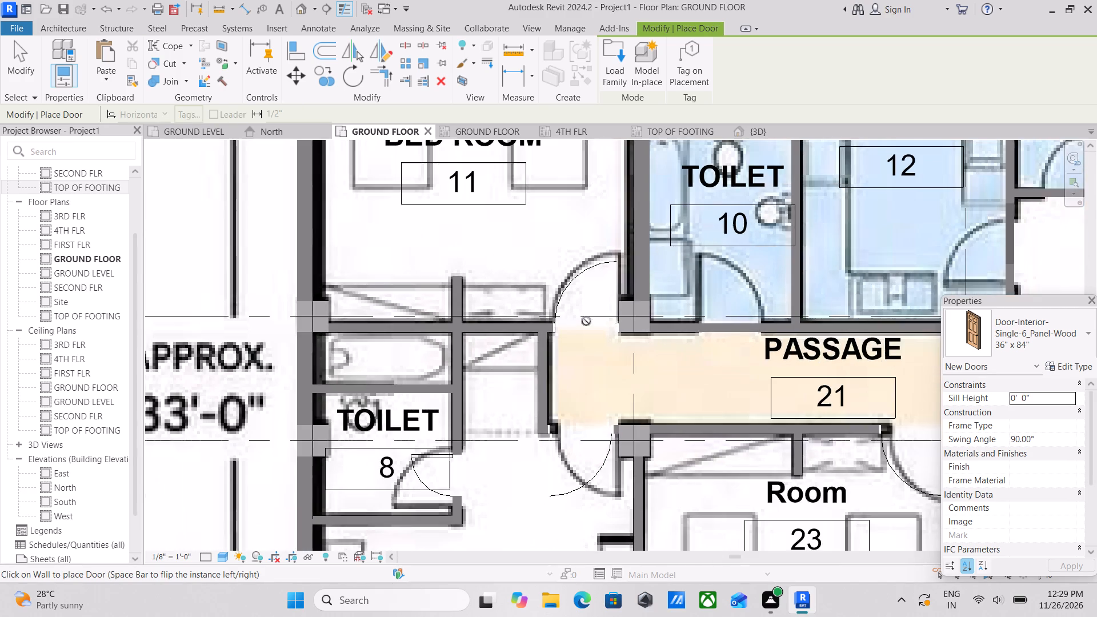
scroll(586, 321, down, 1)
middle_drag(586, 321, 558, 179)
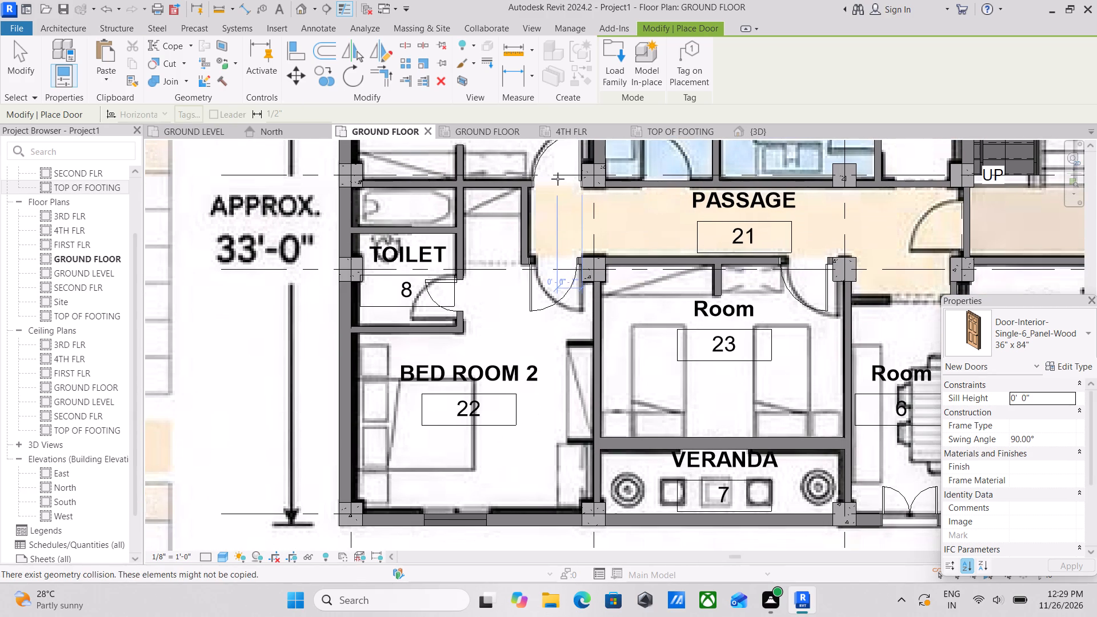
scroll(558, 179, down, 1)
middle_drag(558, 179, 493, 330)
scroll(644, 327, up, 1)
middle_drag(644, 327, 641, 340)
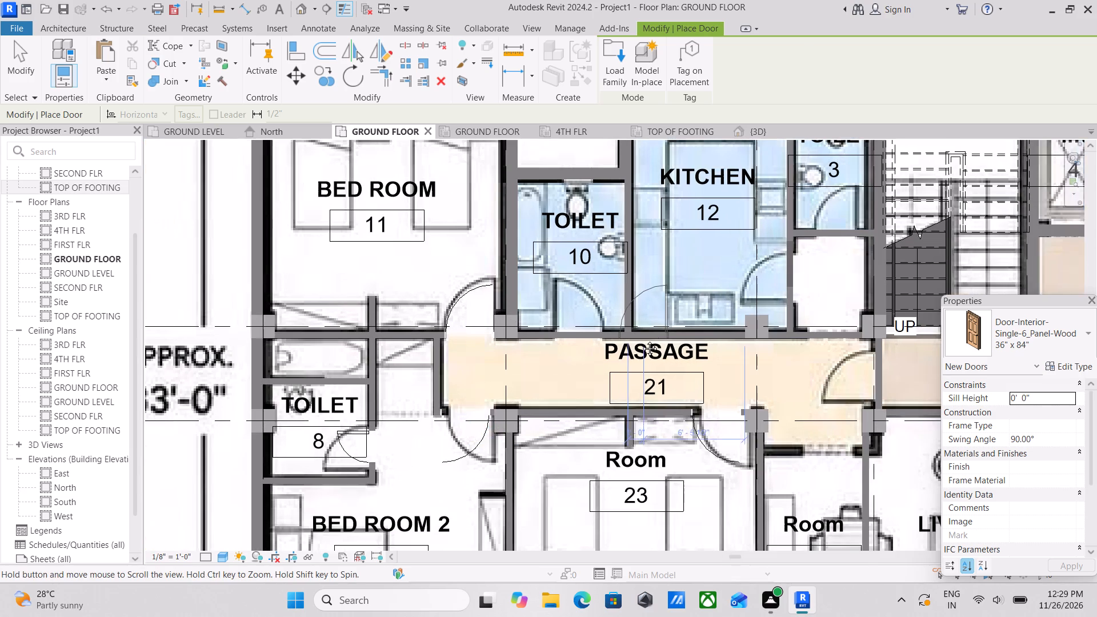
middle_drag(641, 340, 627, 351)
key(Escape)
scroll(598, 362, up, 3)
key(Escape)
scroll(576, 368, up, 1)
text(dr)
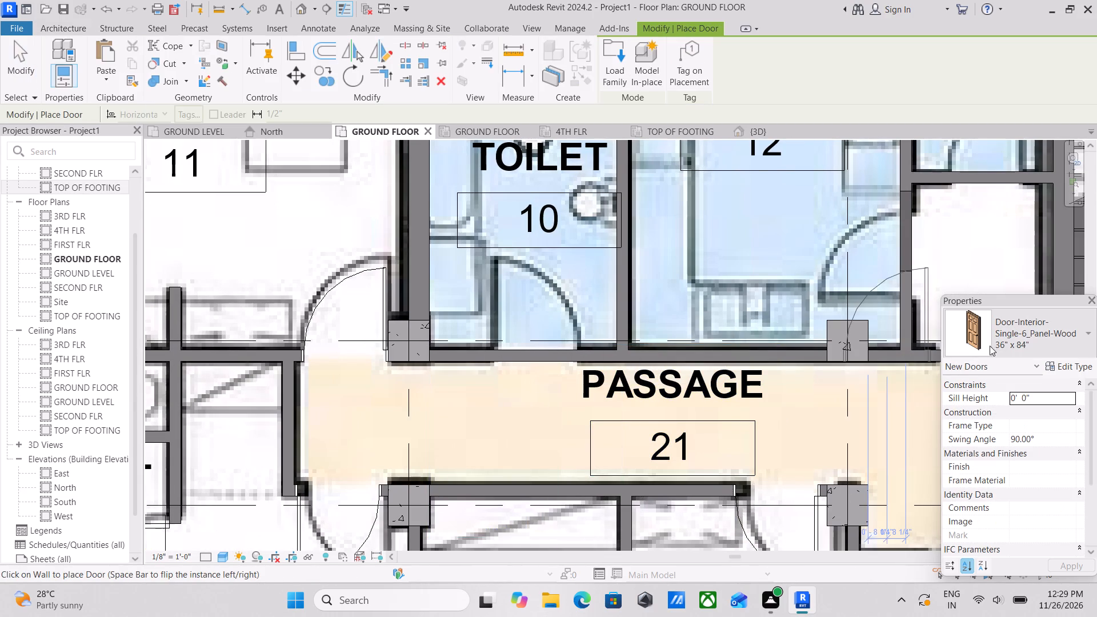
click(1063, 333)
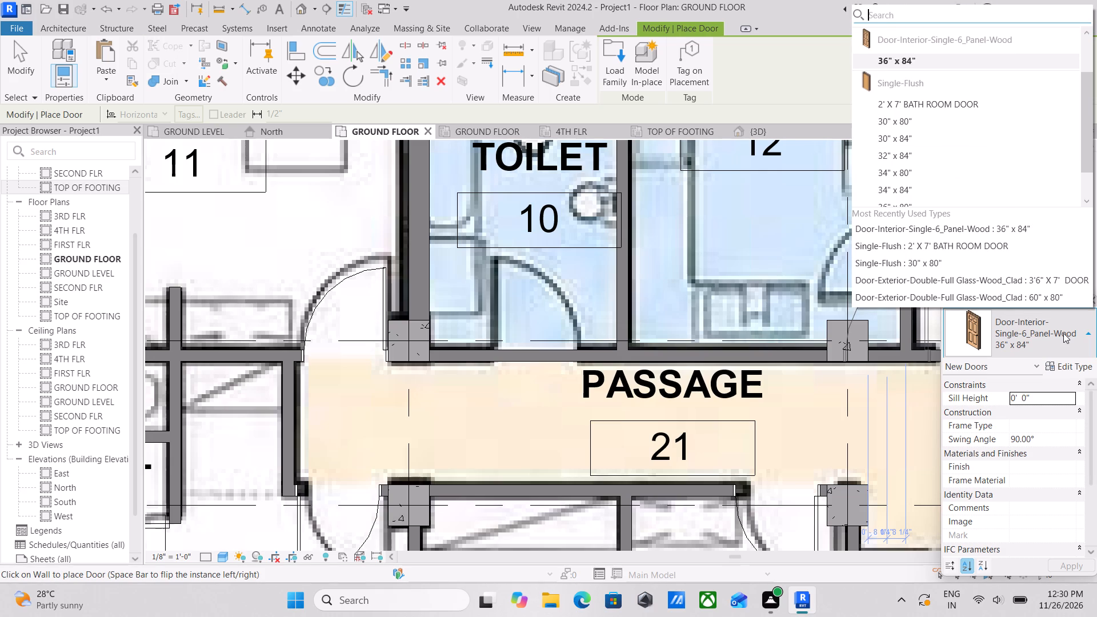
right_click(1063, 333)
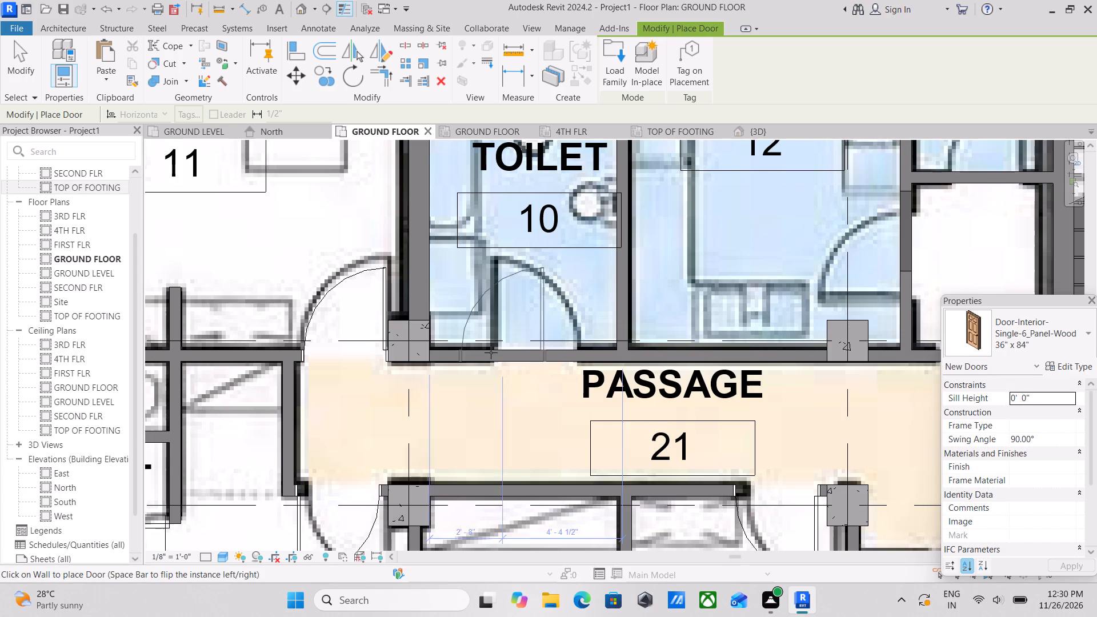
scroll(548, 347, up, 2)
scroll(548, 347, down, 1)
middle_drag(548, 347, 538, 380)
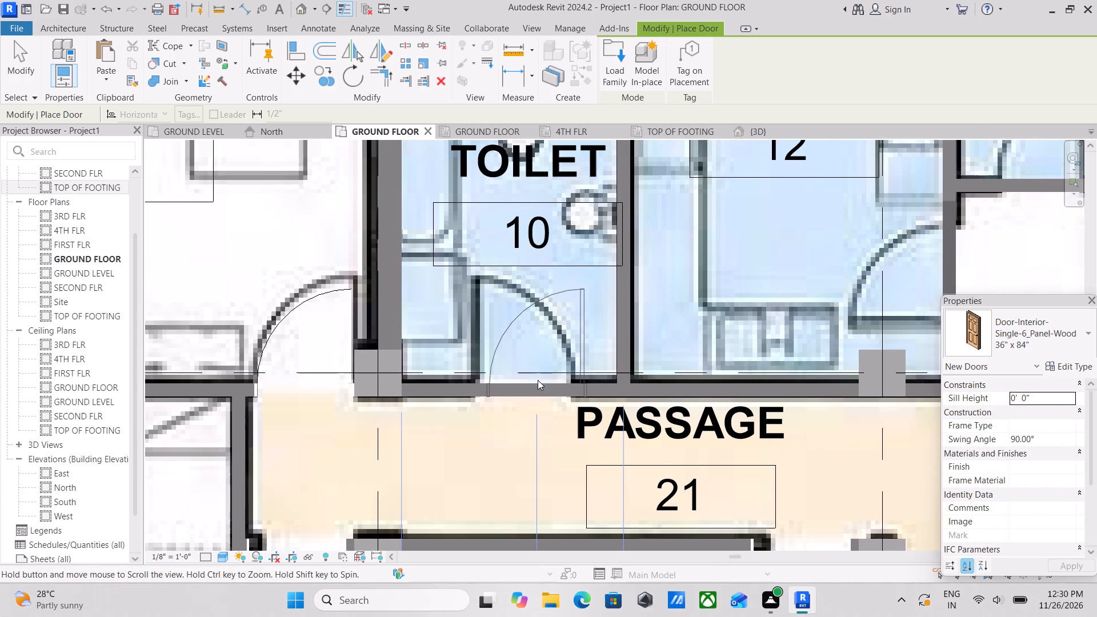
scroll(531, 359, down, 1)
middle_drag(531, 360, 535, 403)
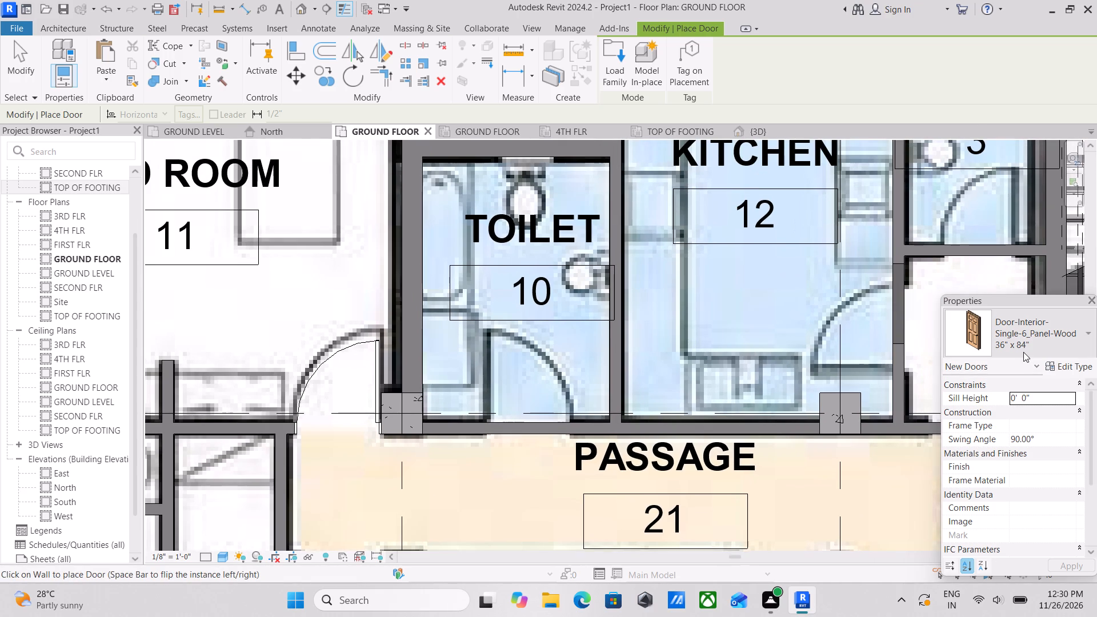
click(1023, 351)
scroll(915, 89, up, 1)
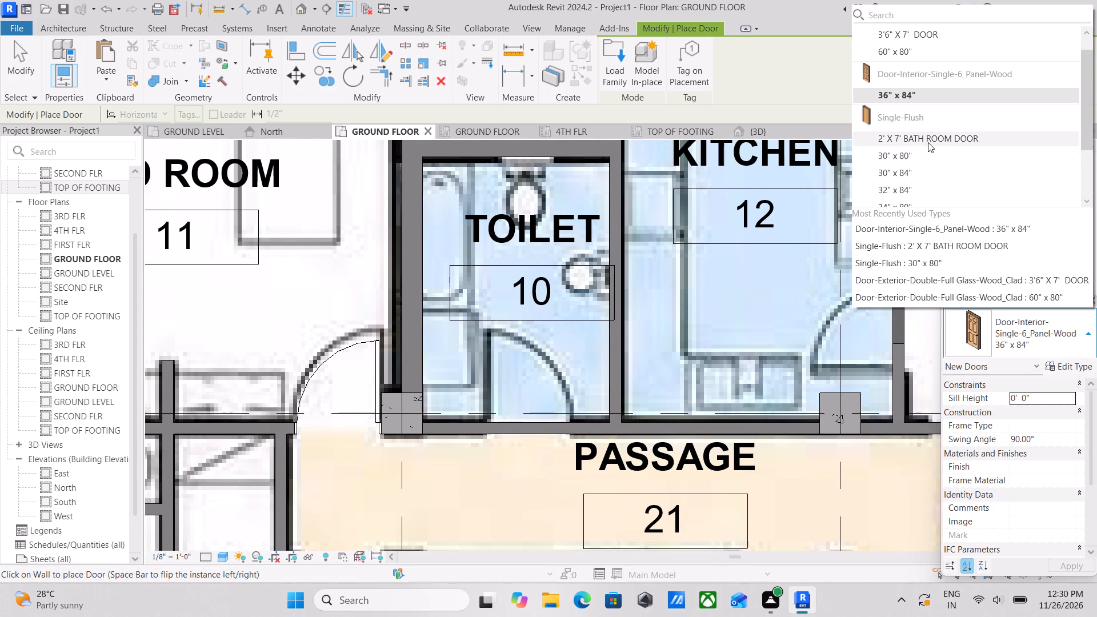
click(928, 143)
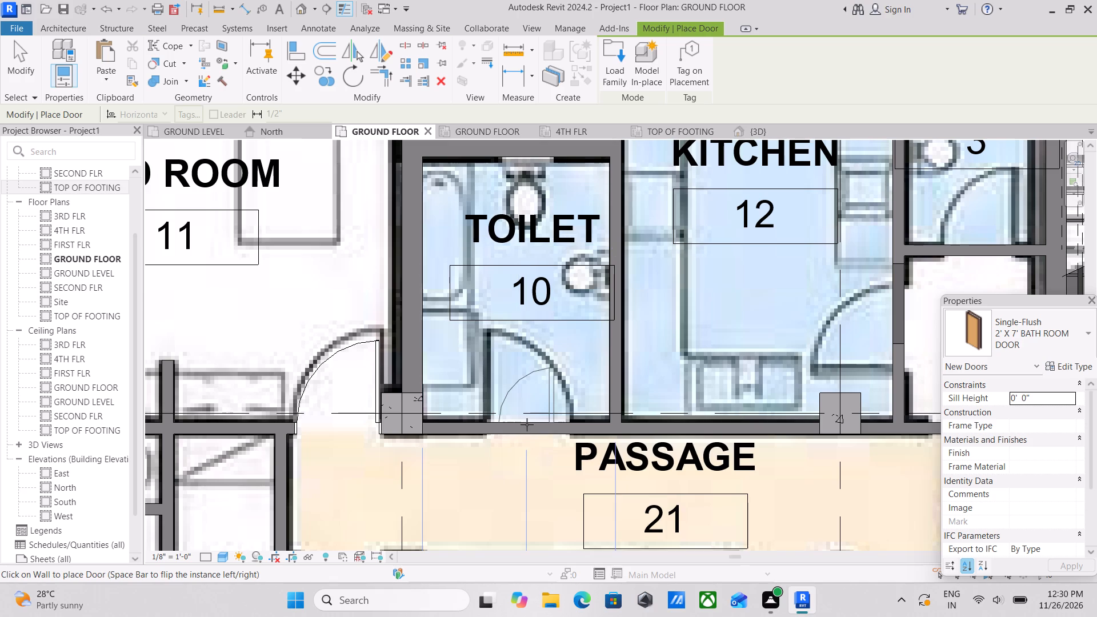
click(1047, 335)
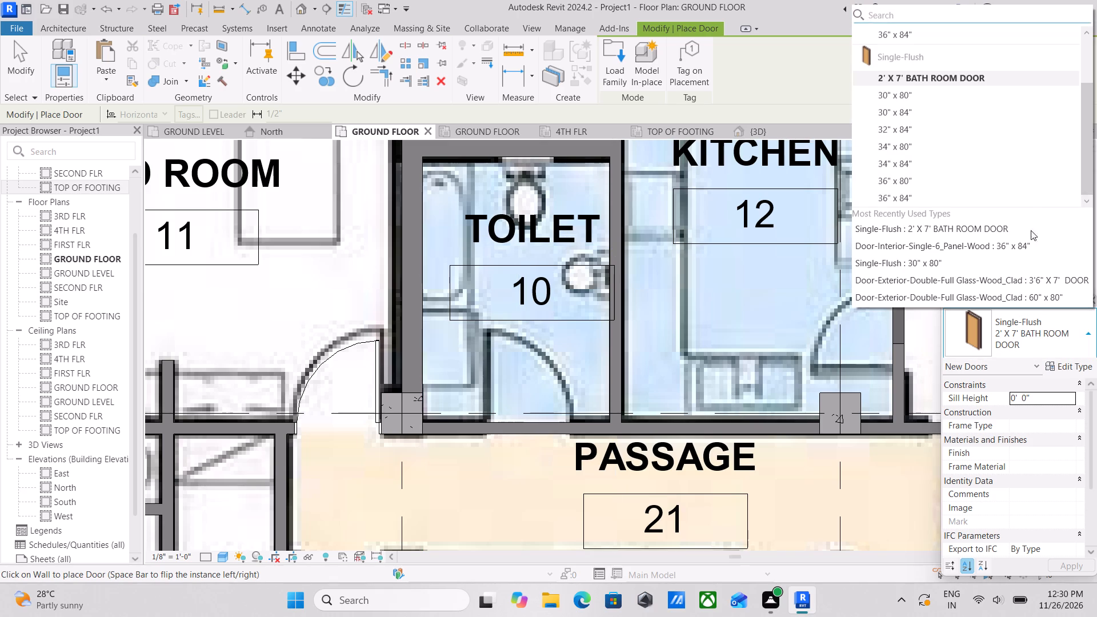
click(927, 78)
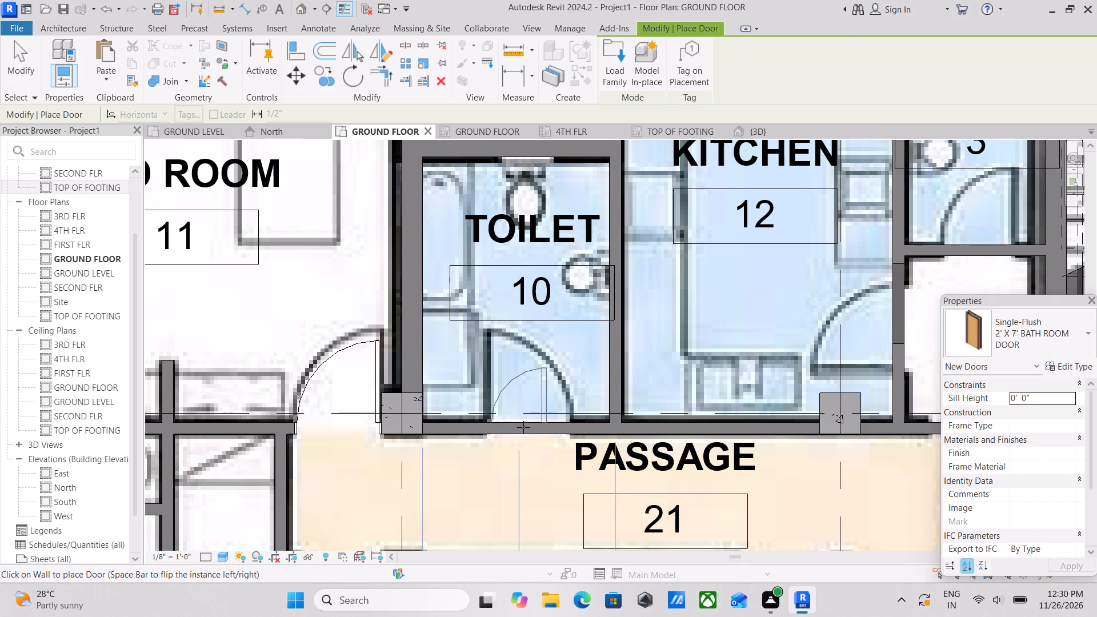
scroll(524, 427, up, 2)
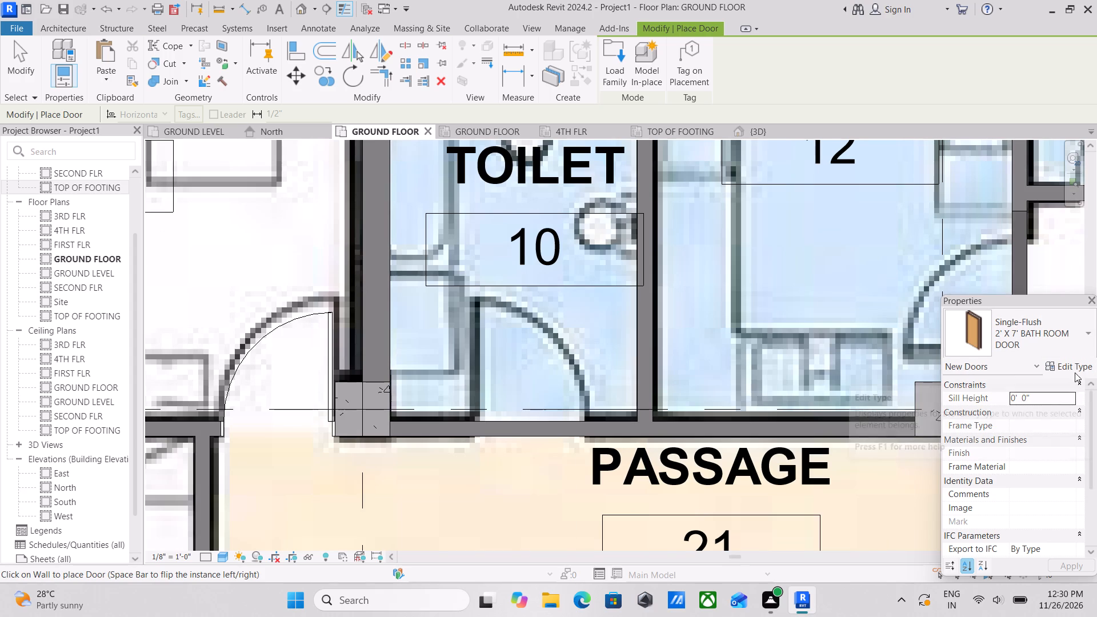
Duplicate the 2' X 7' BATH ROOM DOOR type as "bathroom 2'6" door" and set its width to 2'6".
click(1077, 367)
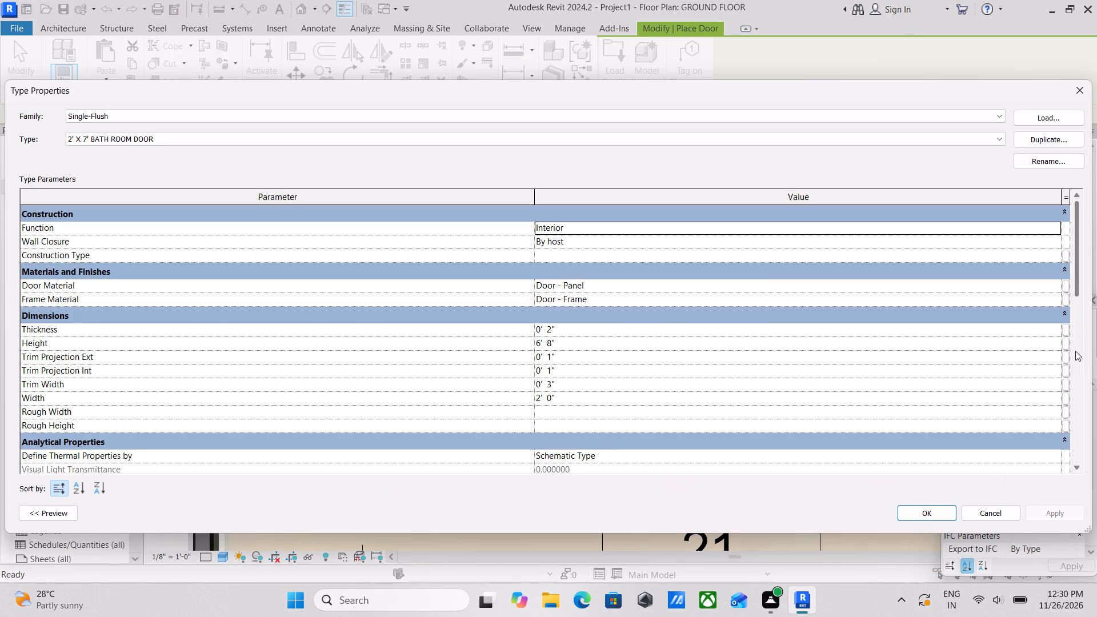
click(1047, 135)
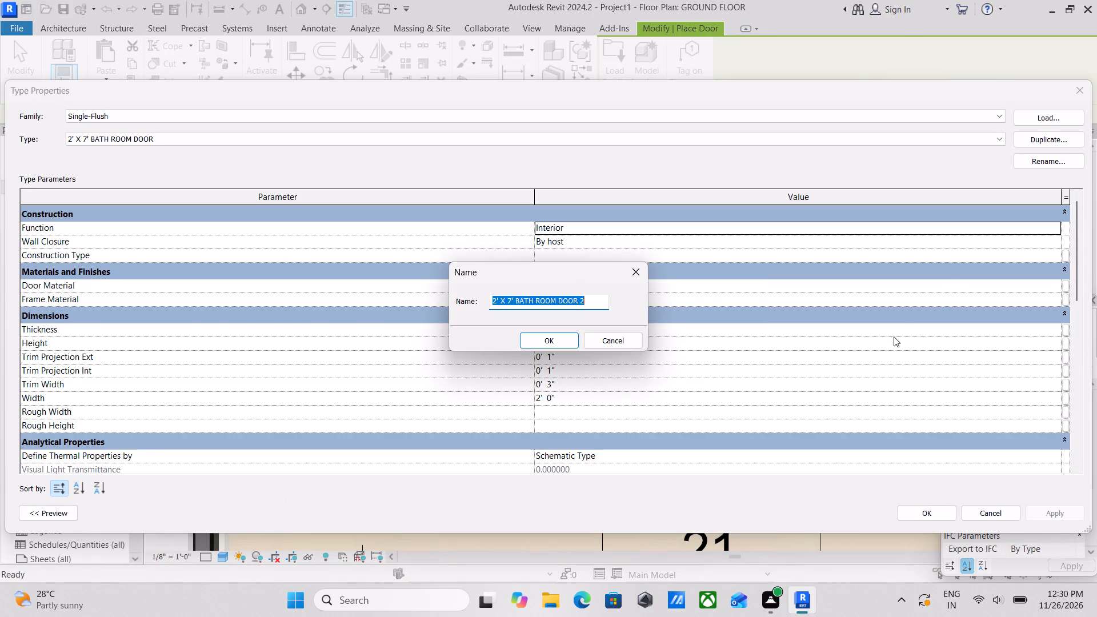
text(bathroom 2')
key(5)
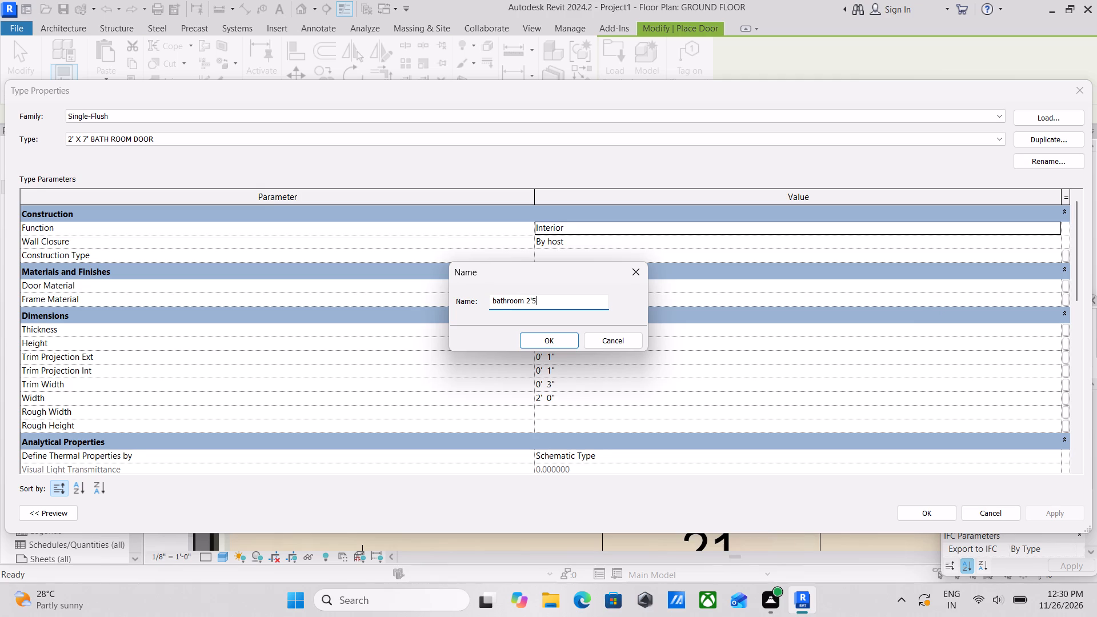
key(BackSpace)
key(6)
text(")
key(space)
text(door)
click(546, 335)
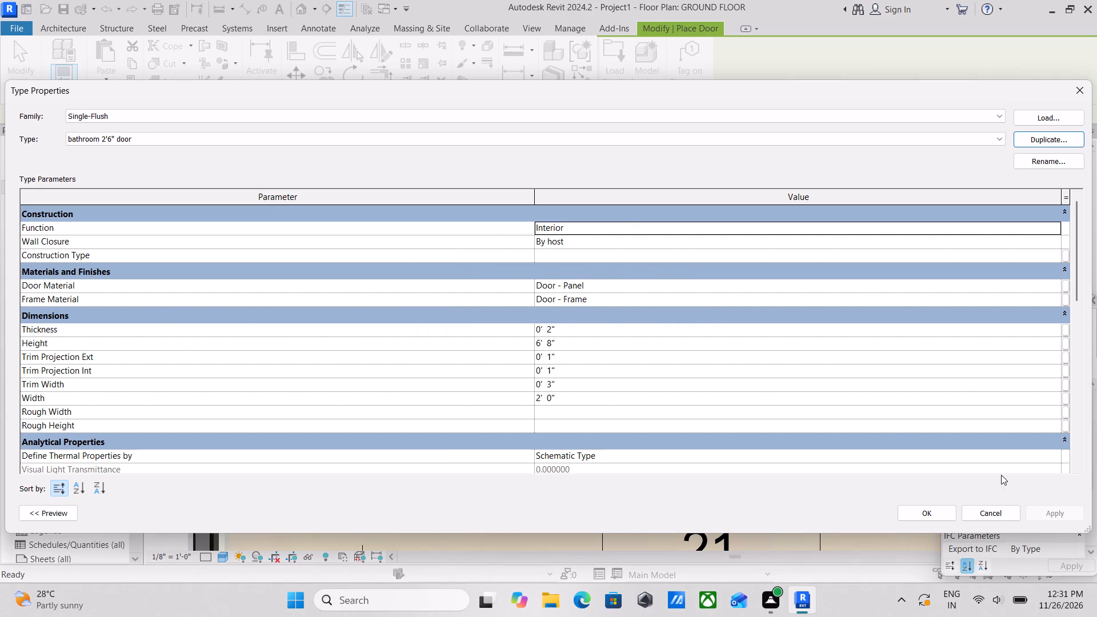
click(573, 393)
text(2'6)
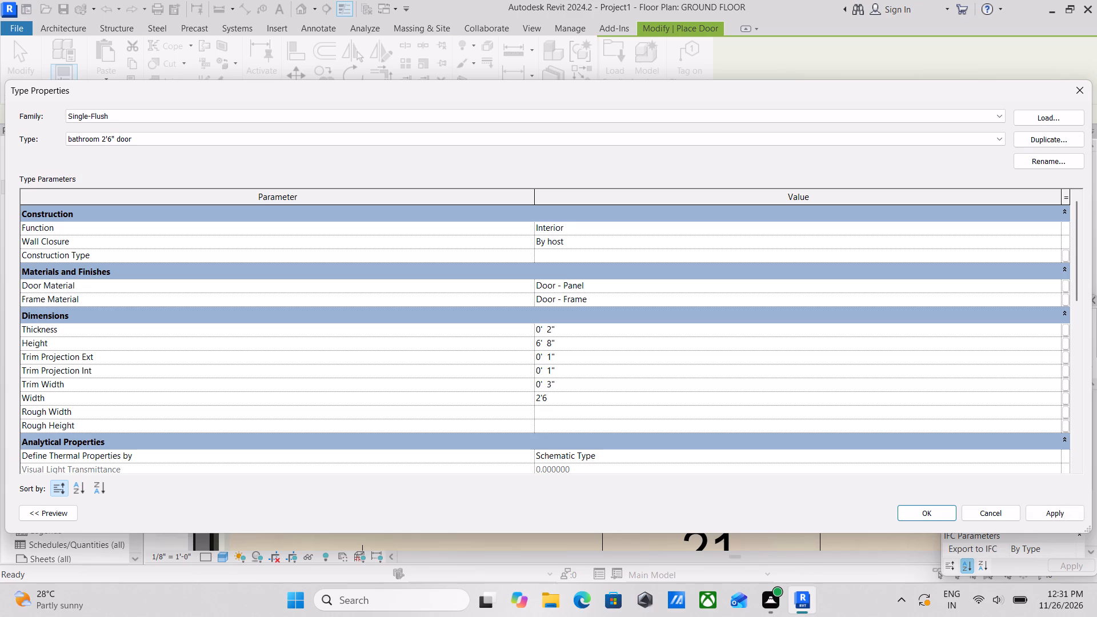
key(shift+quotedbl)
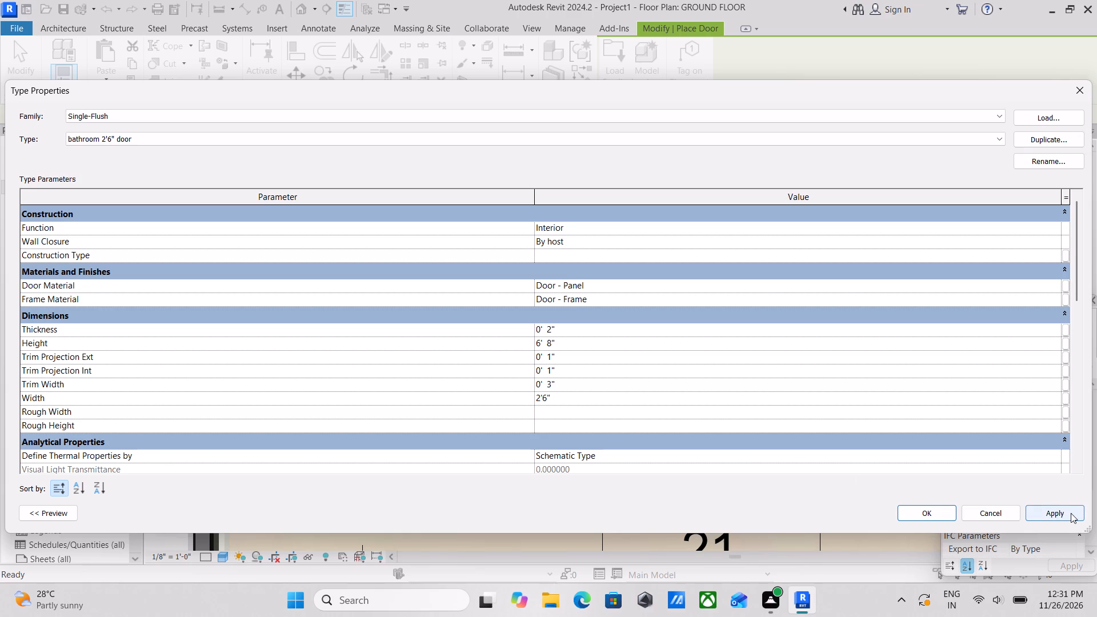
click(1070, 513)
click(918, 514)
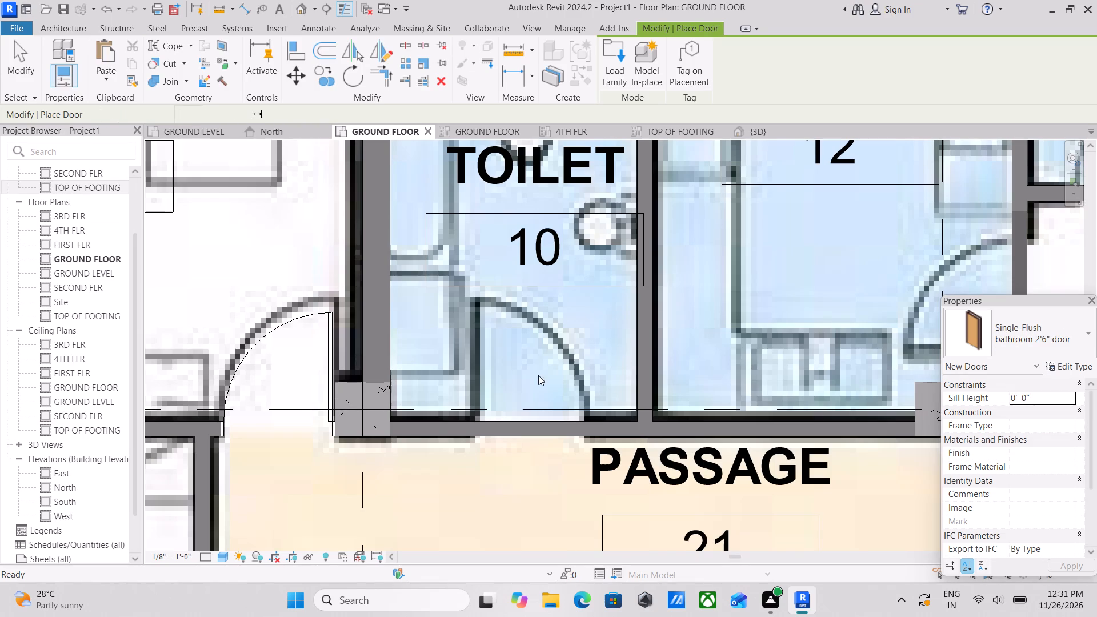
Place the bathroom 2'6" door between Toilet 10 and the passage, swinging into the toilet and hinged on the Bed Room 11 side.
click(534, 426)
scroll(534, 426, down, 2)
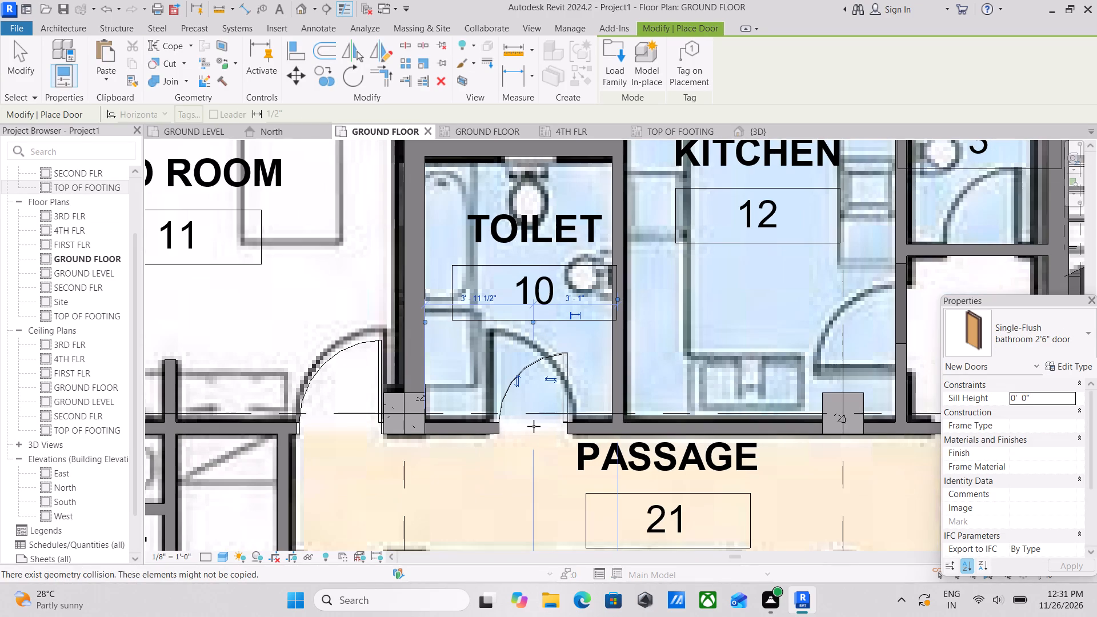
middle_drag(534, 426, 469, 415)
key(Escape)
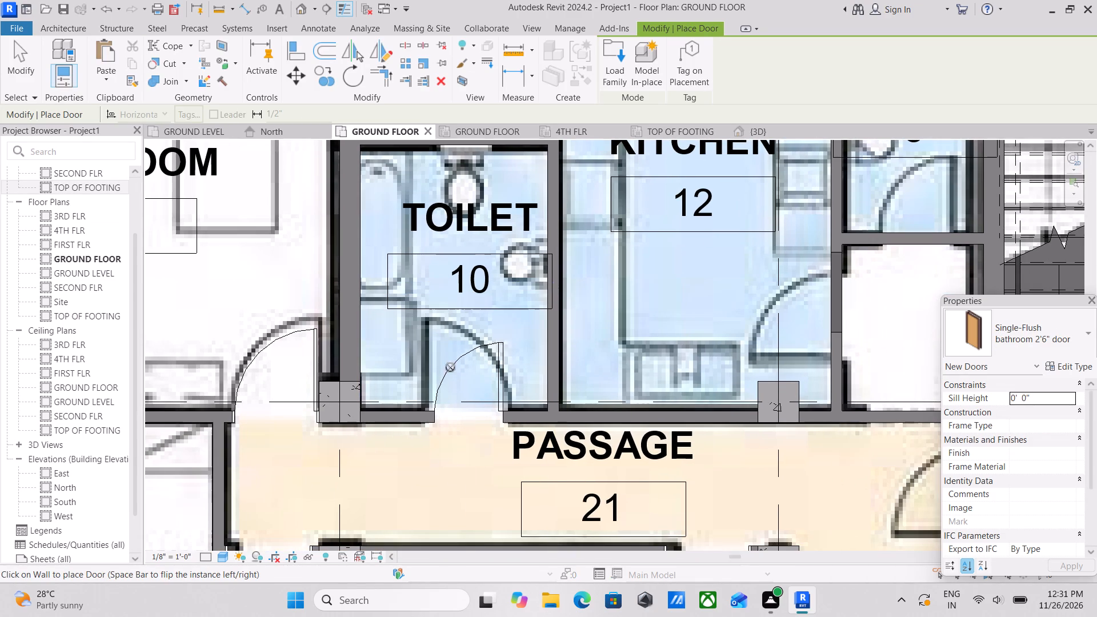
key(Escape)
click(474, 354)
key(space)
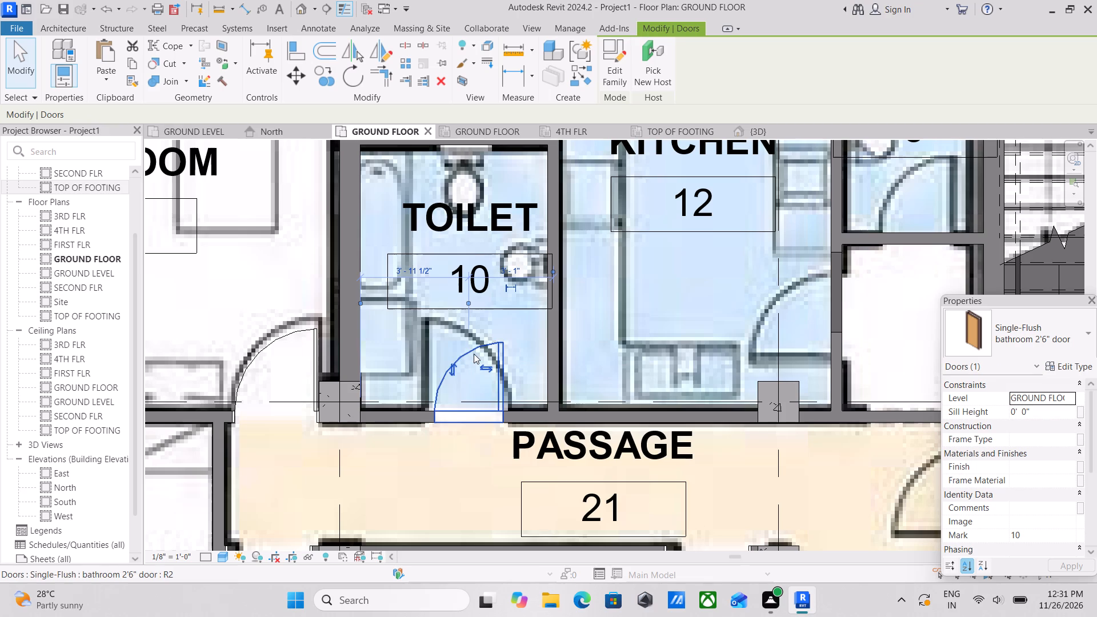
key(Escape)
Examine the ground floor plan around the passages, kitchen, living room and dining room for door openings still to fill.
scroll(494, 350, down, 2)
middle_drag(494, 350, 385, 358)
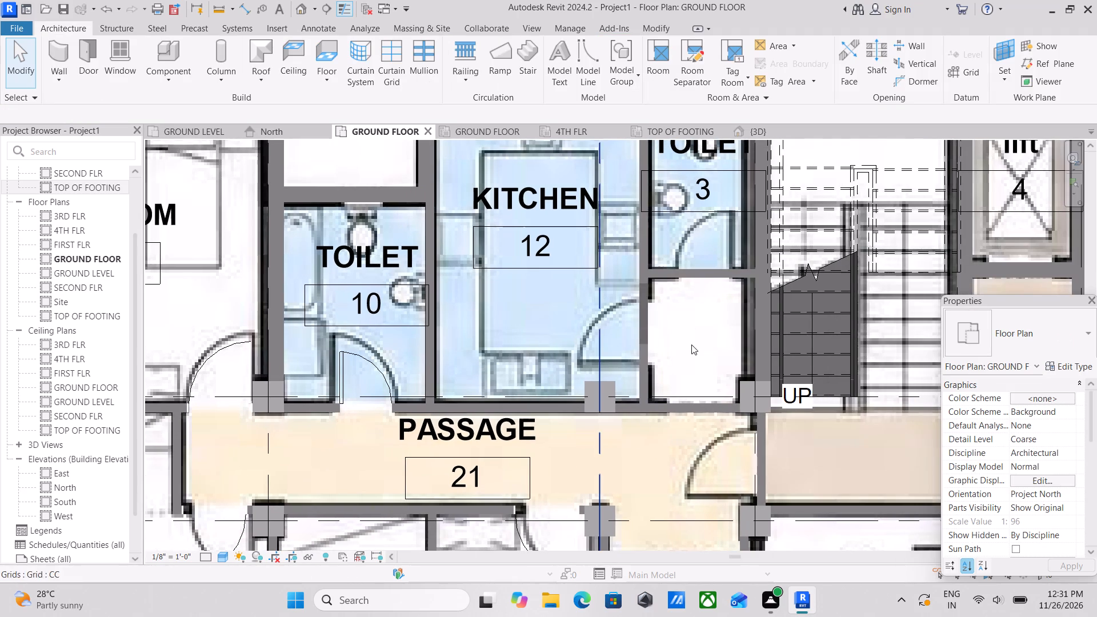
scroll(640, 344, down, 1)
scroll(450, 347, down, 1)
middle_drag(450, 347, 531, 401)
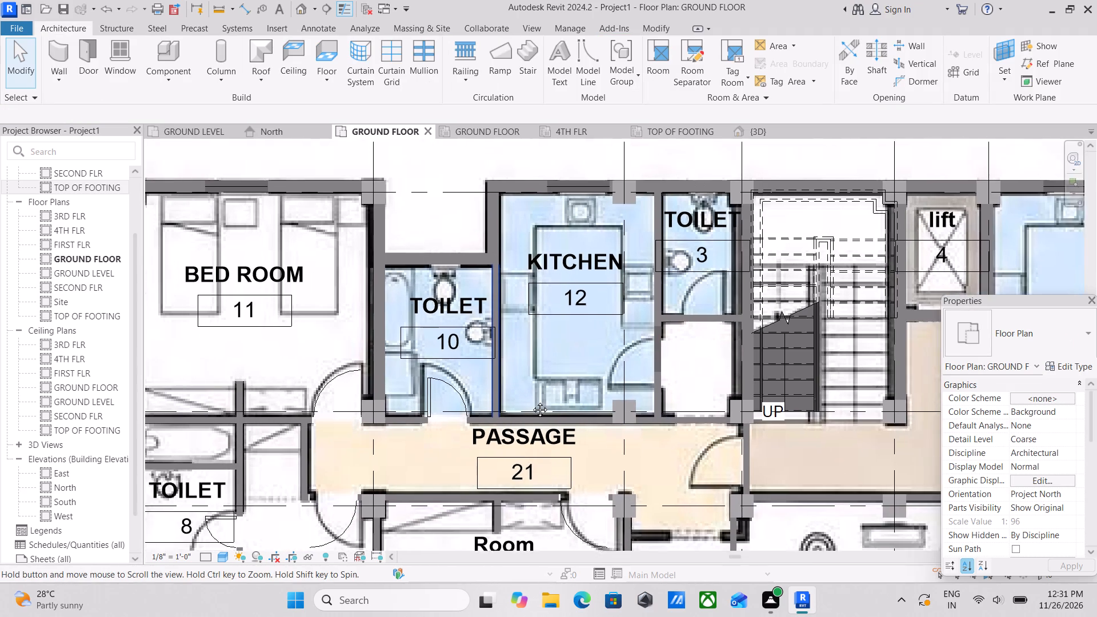
middle_drag(531, 401, 531, 402)
middle_drag(421, 383, 509, 334)
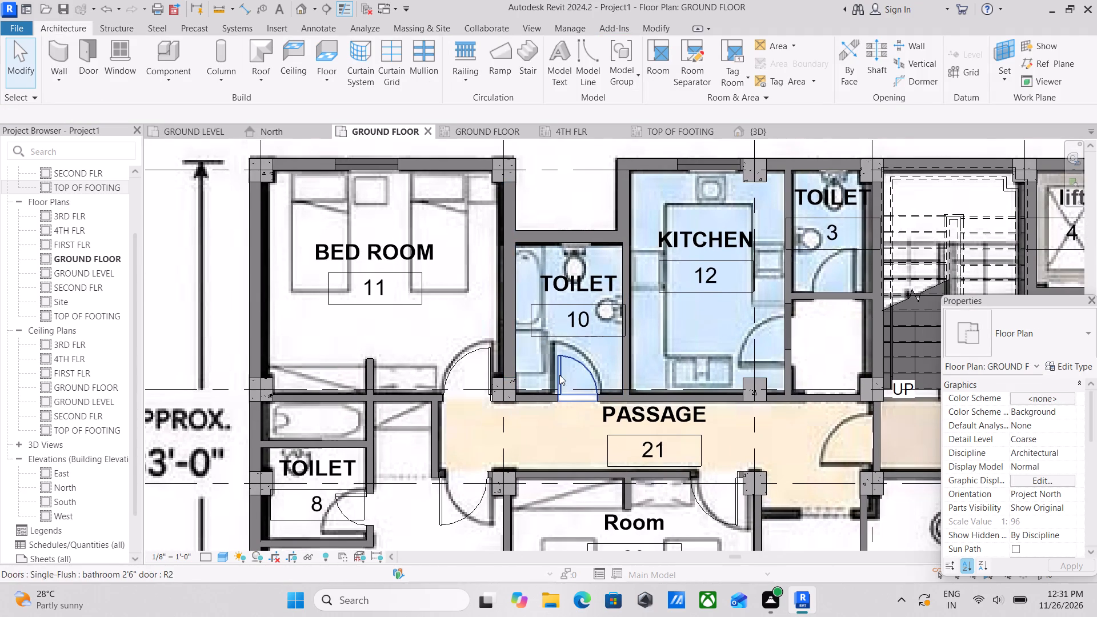
middle_drag(559, 375, 520, 324)
middle_drag(639, 452, 515, 363)
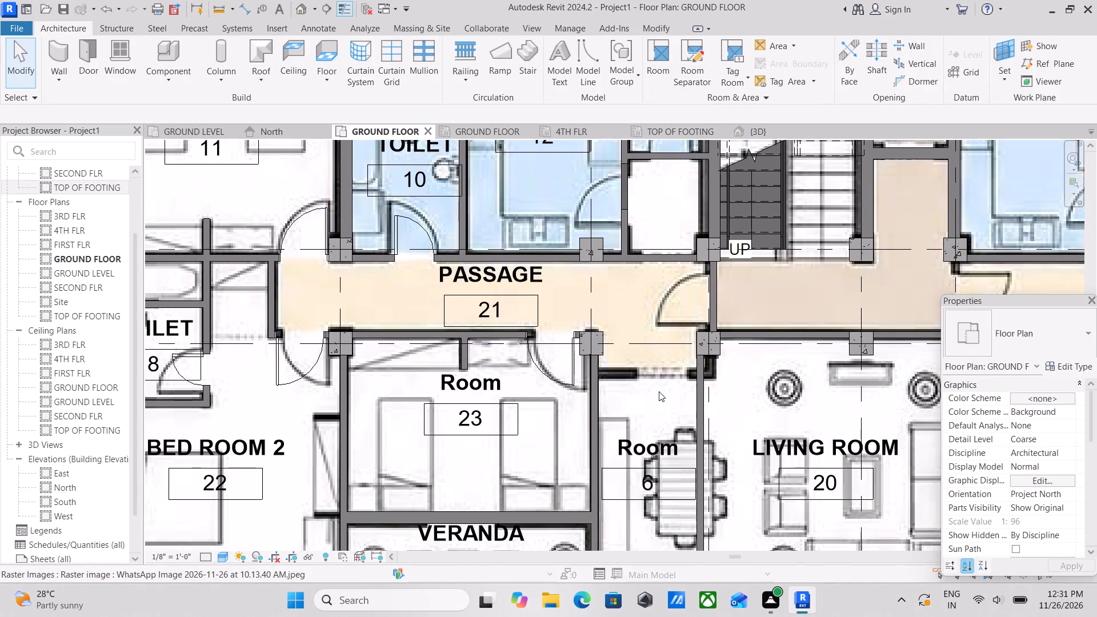
scroll(655, 374, down, 3)
middle_drag(705, 390, 608, 343)
scroll(618, 344, down, 1)
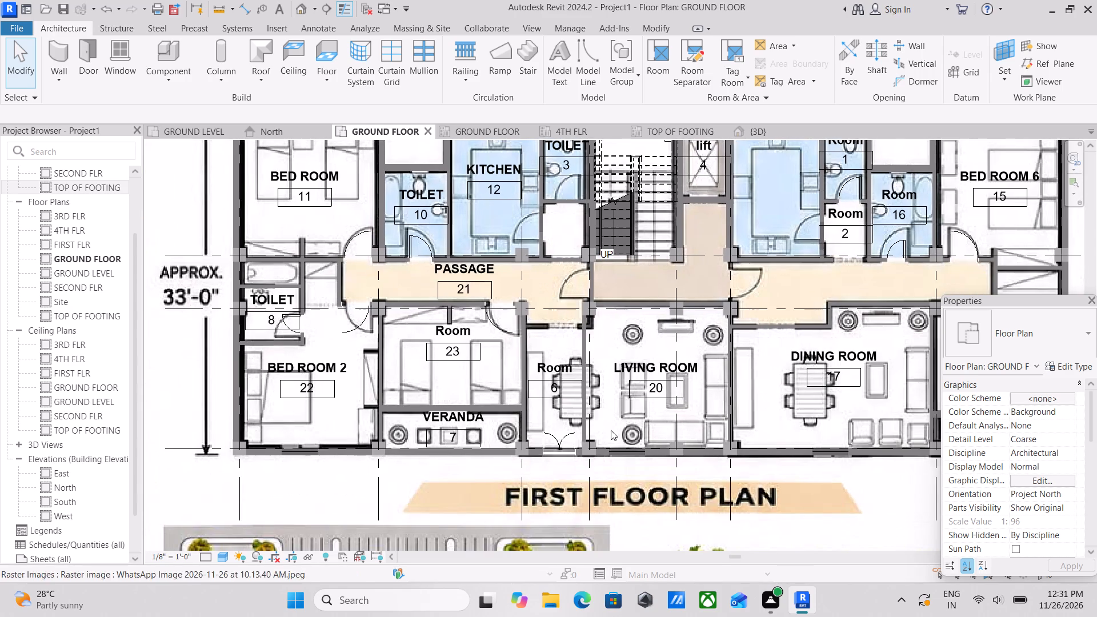
scroll(590, 403, up, 1)
middle_drag(568, 372, 558, 371)
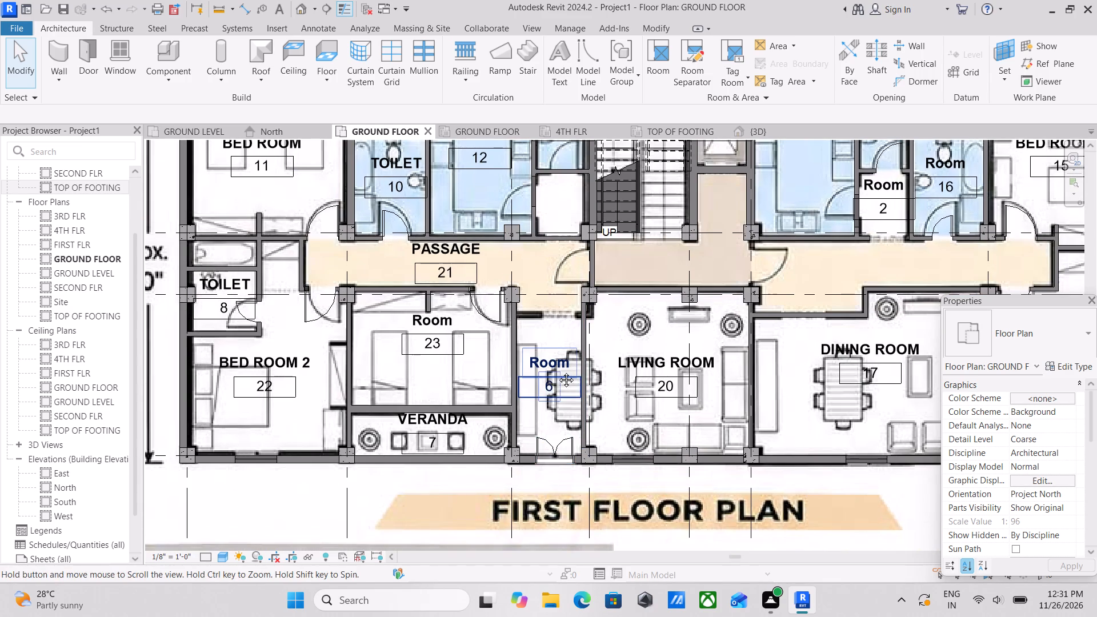
middle_drag(558, 371, 544, 368)
scroll(557, 380, up, 2)
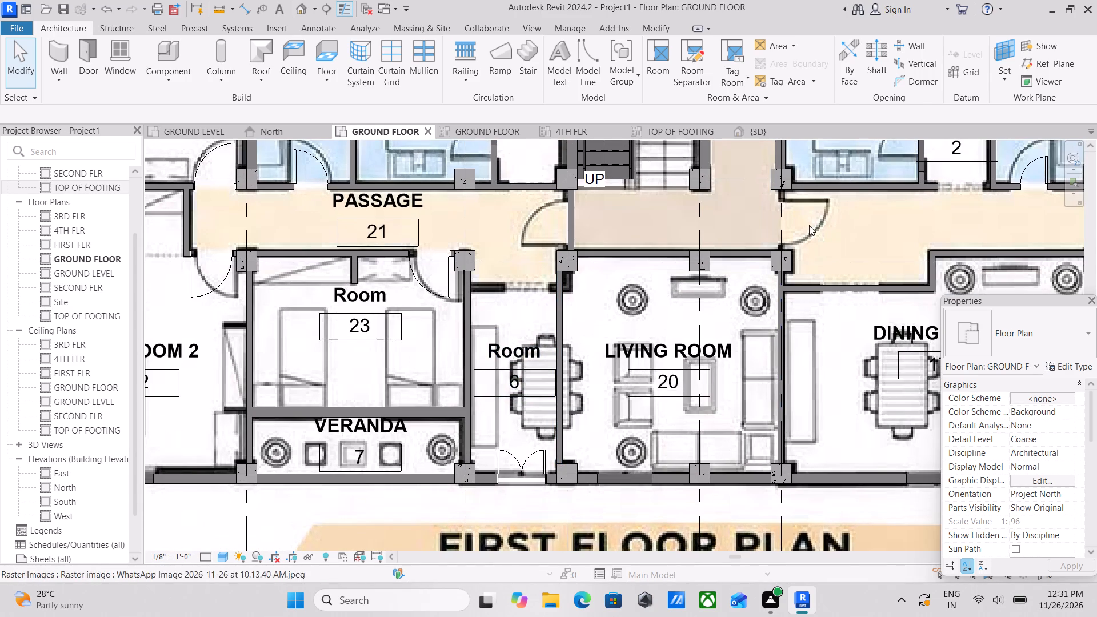
middle_drag(807, 226, 649, 322)
scroll(649, 322, up, 1)
scroll(656, 301, down, 2)
middle_drag(656, 302, 619, 302)
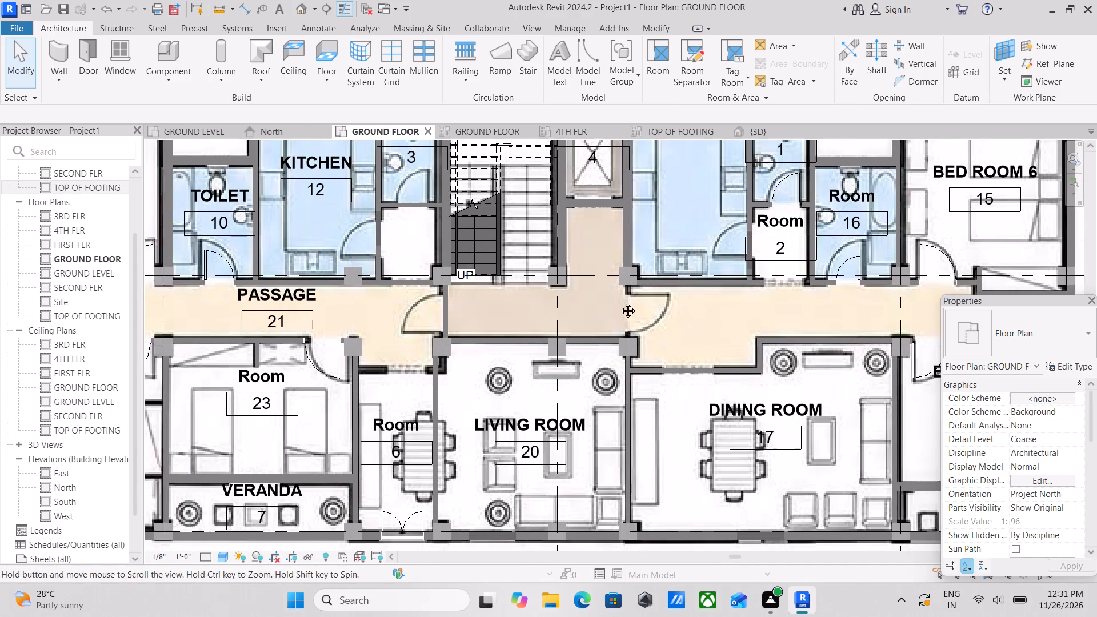
Place a Door-Interior-Single-6_Panel-Wood 36" x 84" door between Passage 21 and the stair lobby, swinging into the passage and hinged on the Living Room side.
middle_drag(619, 302, 595, 302)
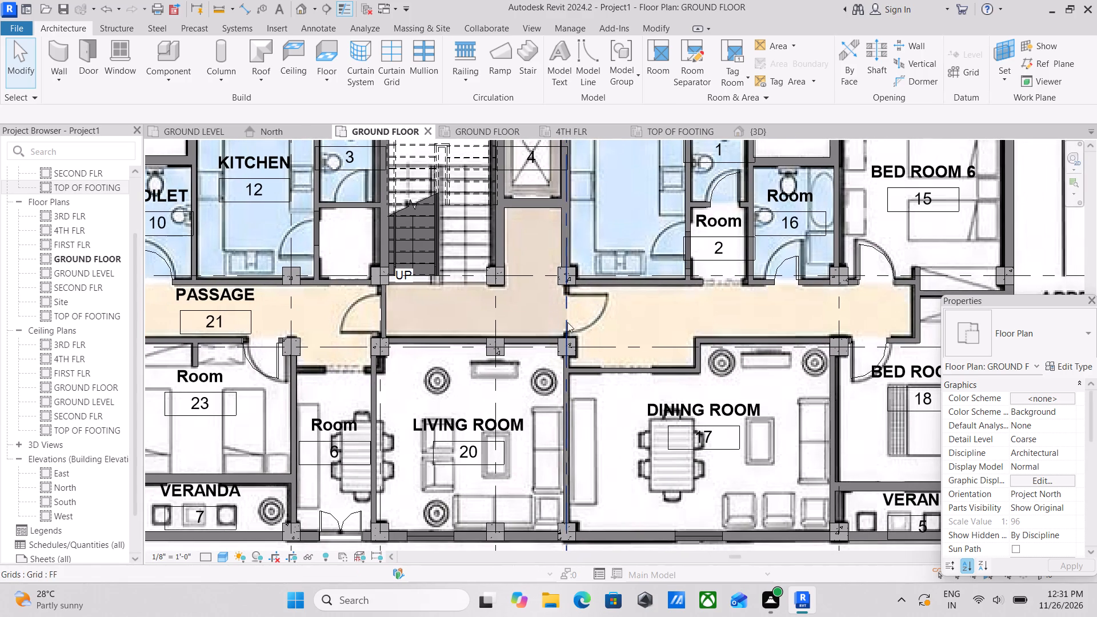
scroll(594, 322, down, 2)
scroll(429, 312, up, 3)
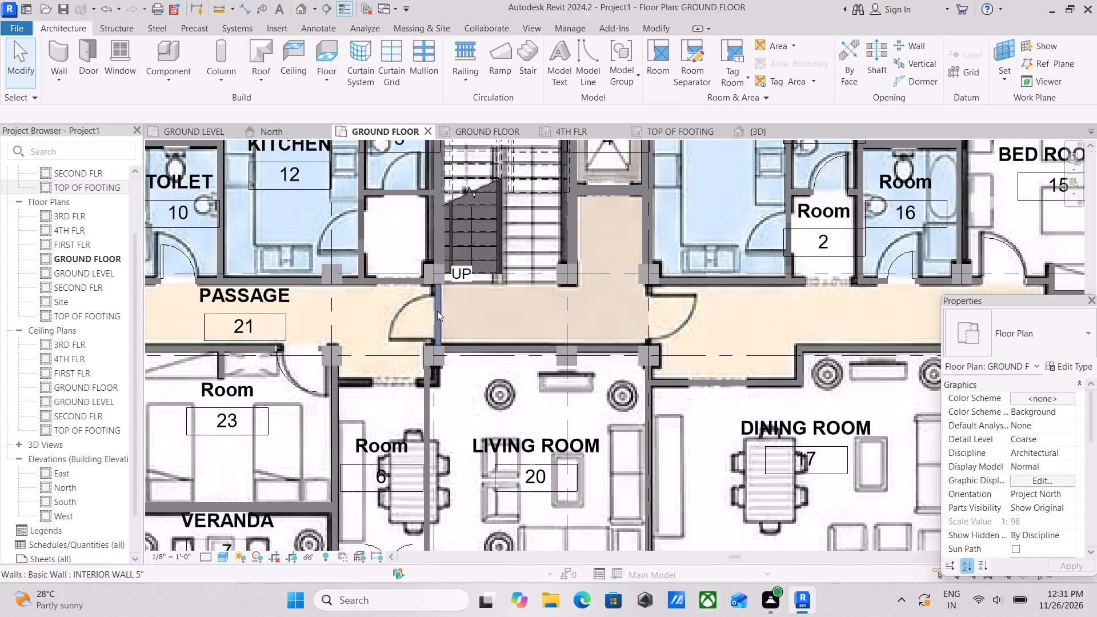
scroll(426, 316, up, 4)
middle_drag(433, 314, 471, 354)
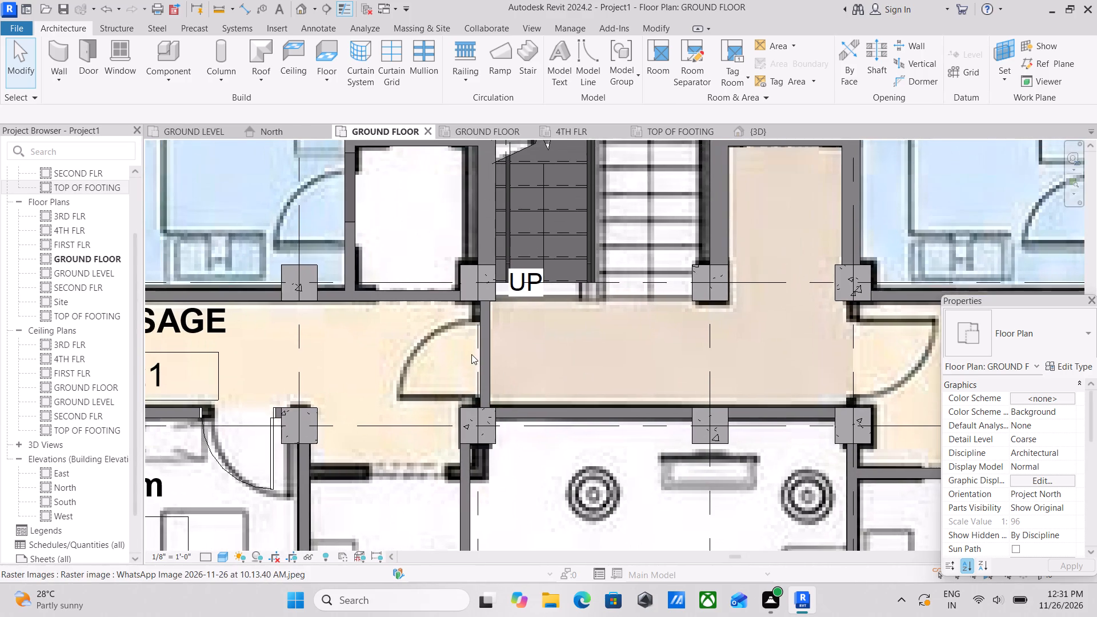
scroll(471, 354, down, 3)
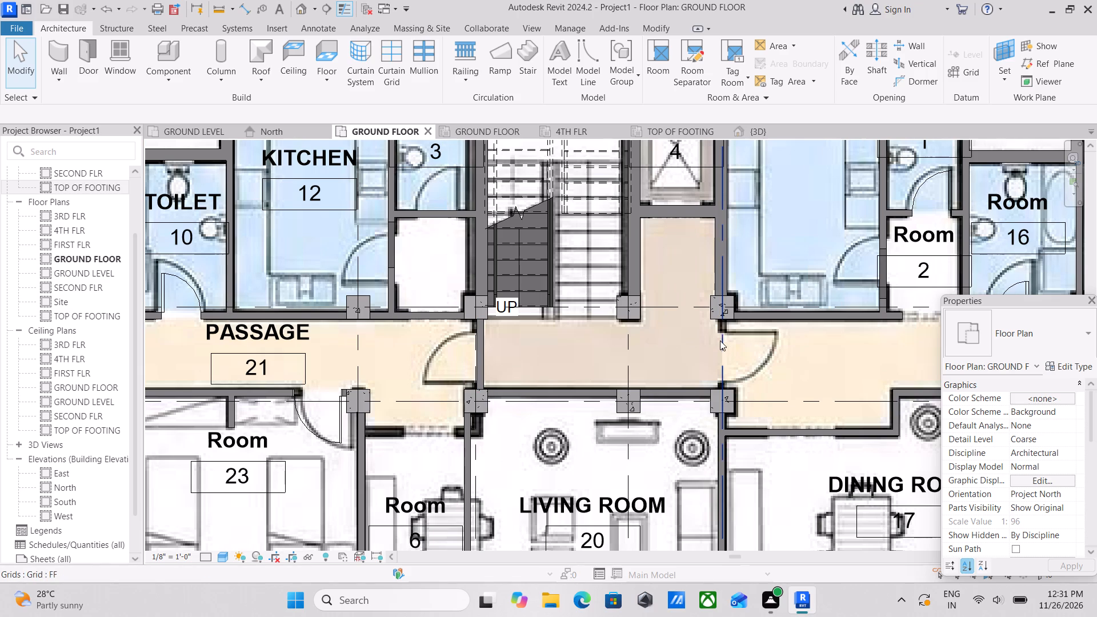
middle_drag(521, 359, 550, 362)
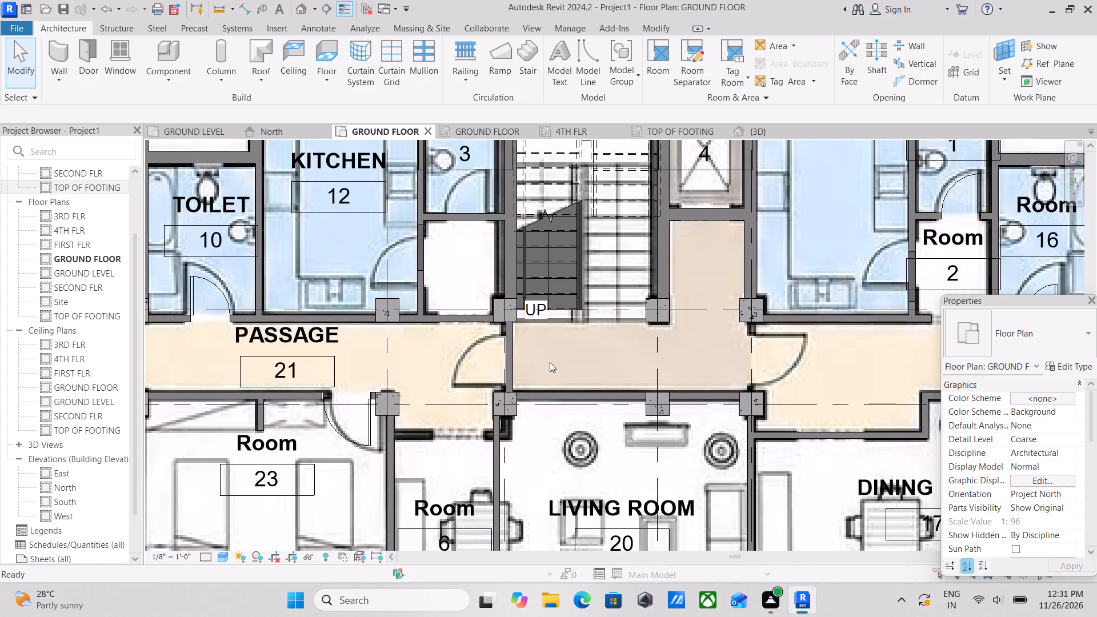
text(dr)
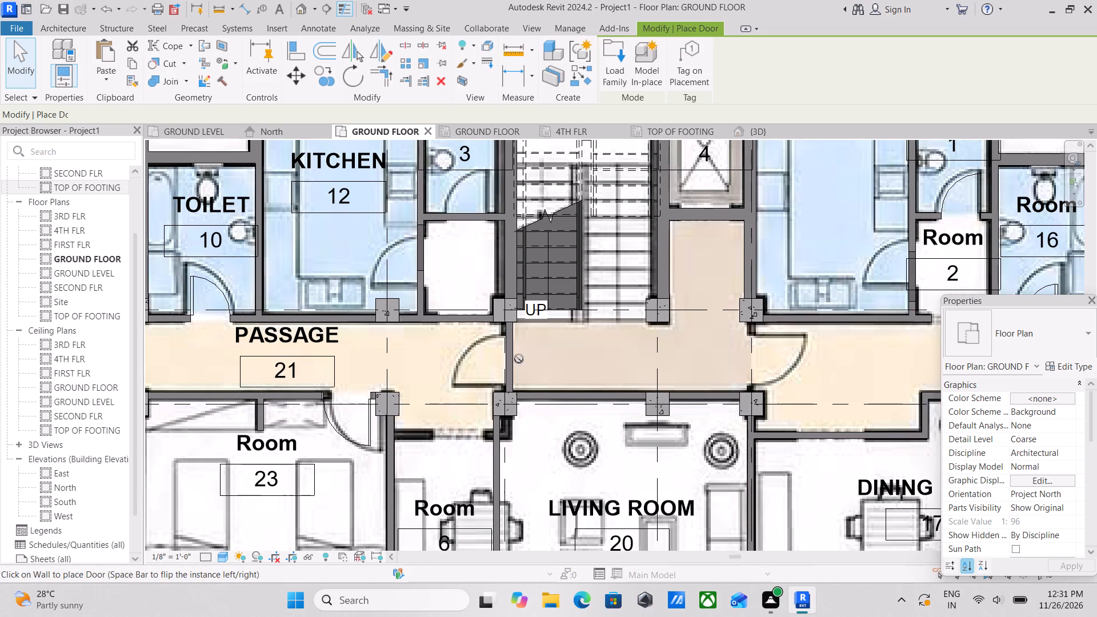
click(1050, 355)
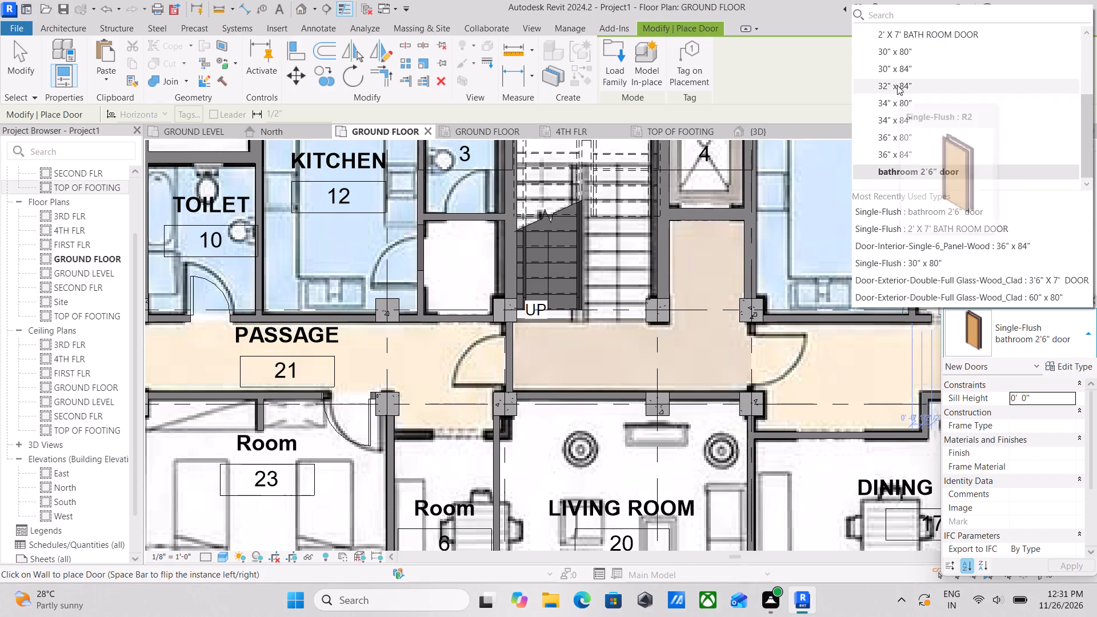
scroll(900, 52, up, 1)
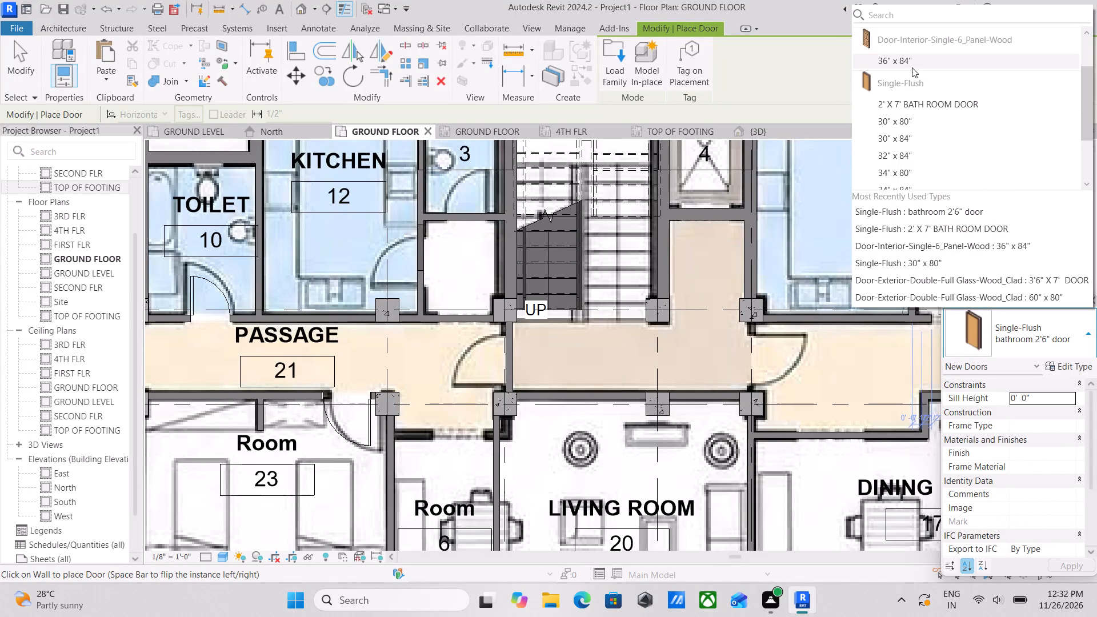
click(894, 106)
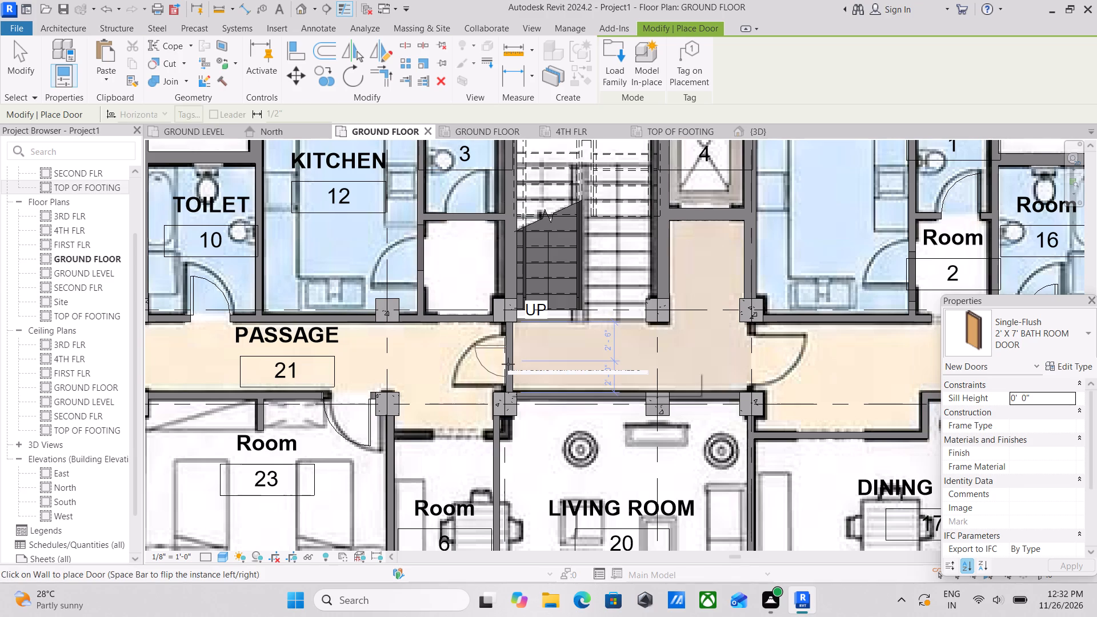
click(1031, 330)
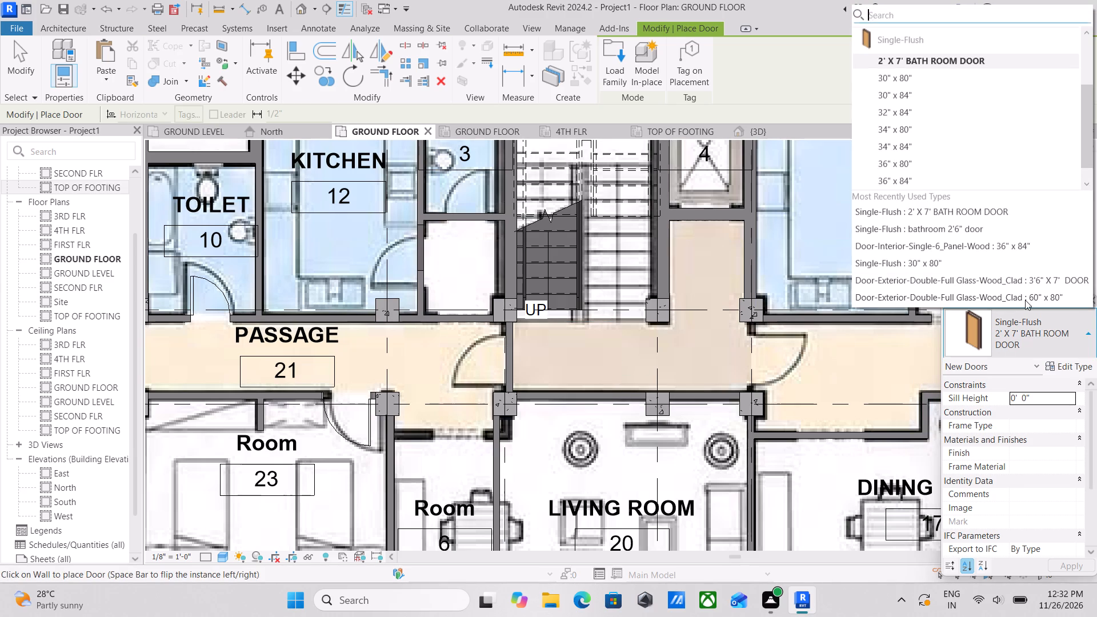
scroll(942, 49, up, 2)
click(911, 123)
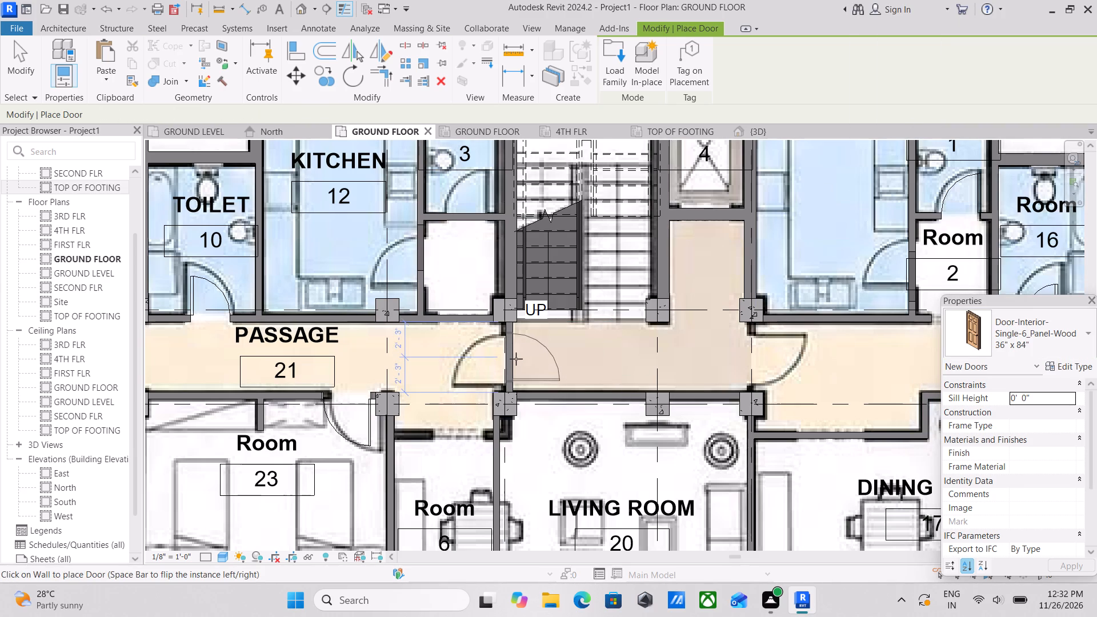
scroll(515, 356, up, 2)
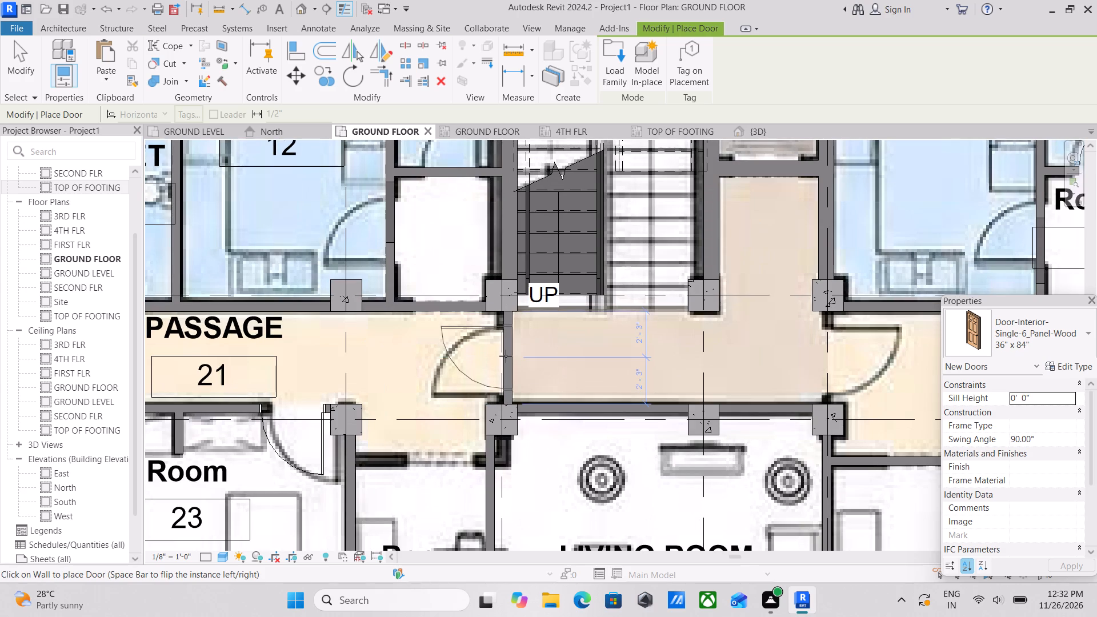
key(space)
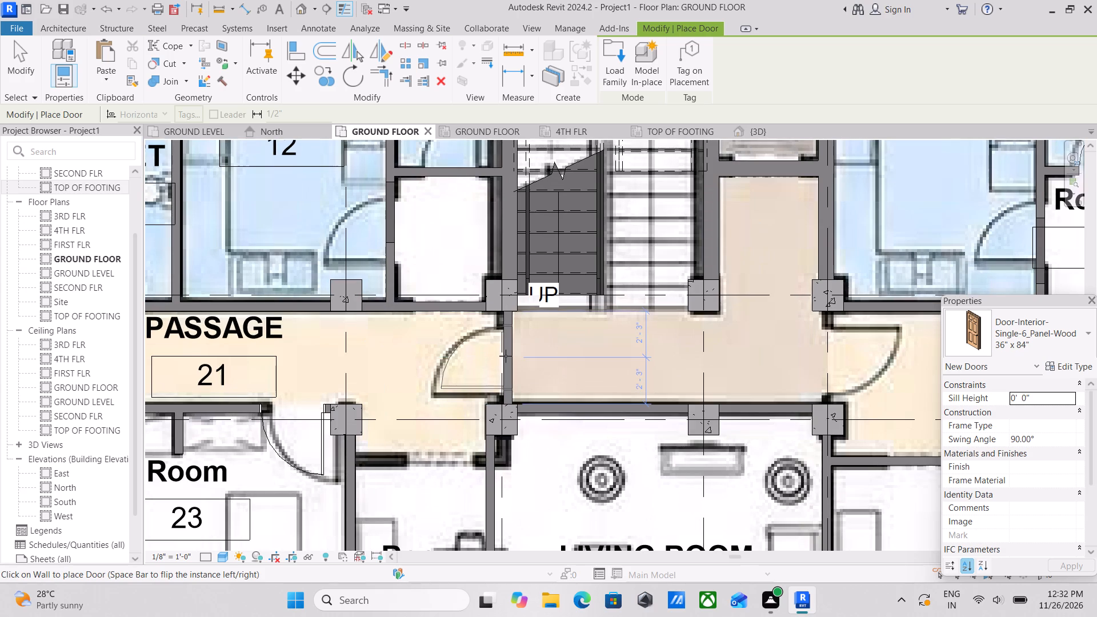
click(506, 356)
scroll(506, 356, down, 2)
middle_drag(506, 356, 498, 339)
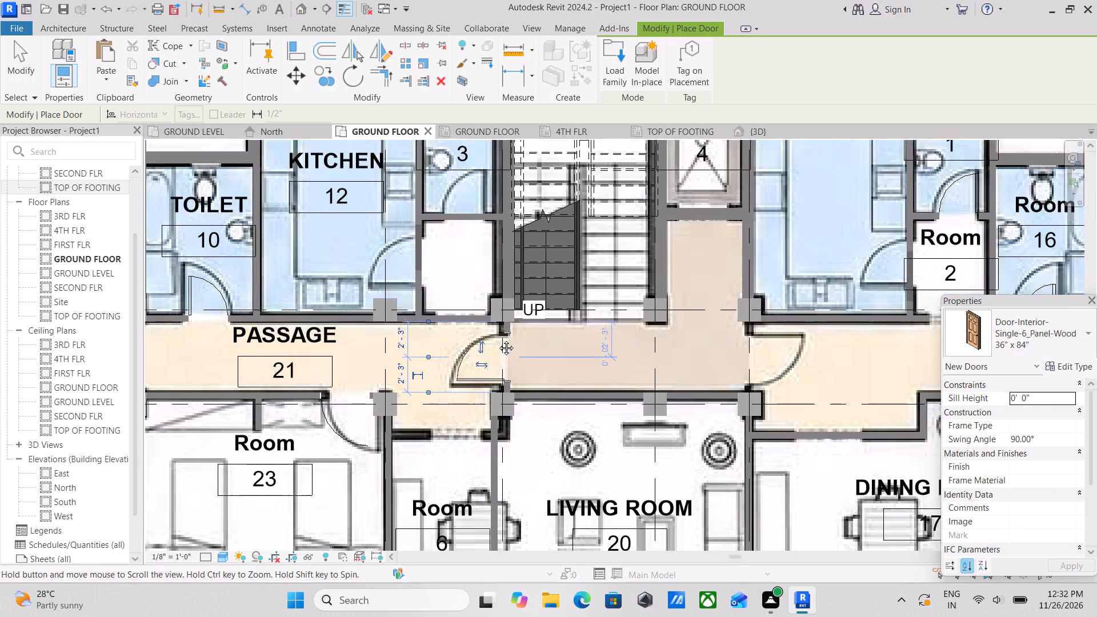
middle_drag(498, 339, 491, 298)
key(Escape)
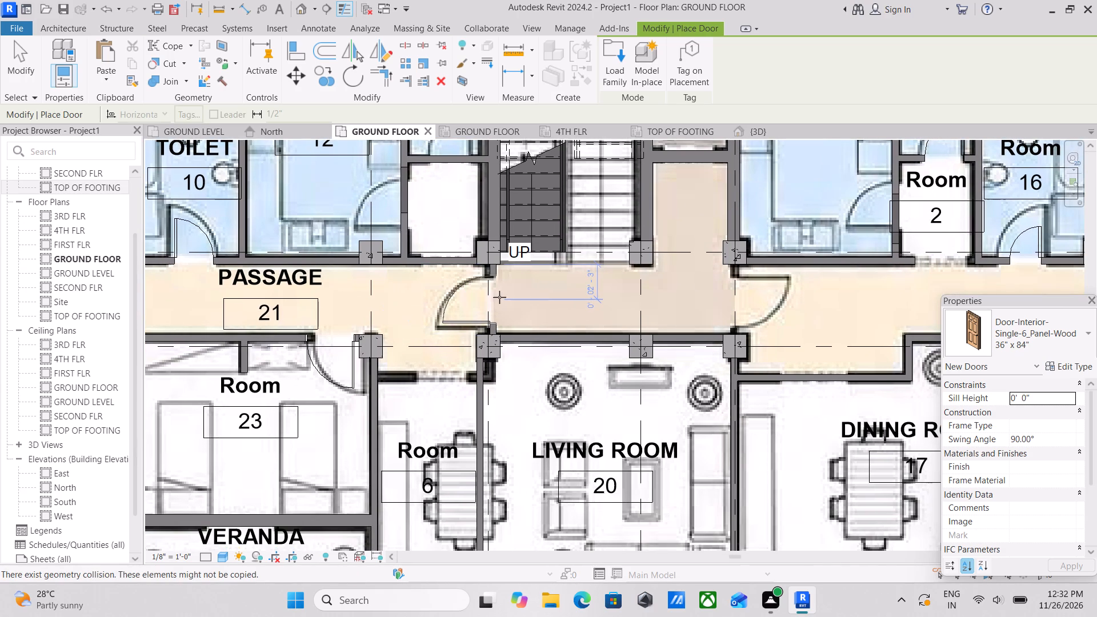
scroll(526, 292, down, 1)
middle_drag(526, 292, 548, 247)
middle_drag(548, 247, 515, 305)
key(Escape)
Examine the plan around Room 6, Living Room 20 and the passage, comparing the modelled walls with the underlying image.
middle_drag(531, 316, 554, 257)
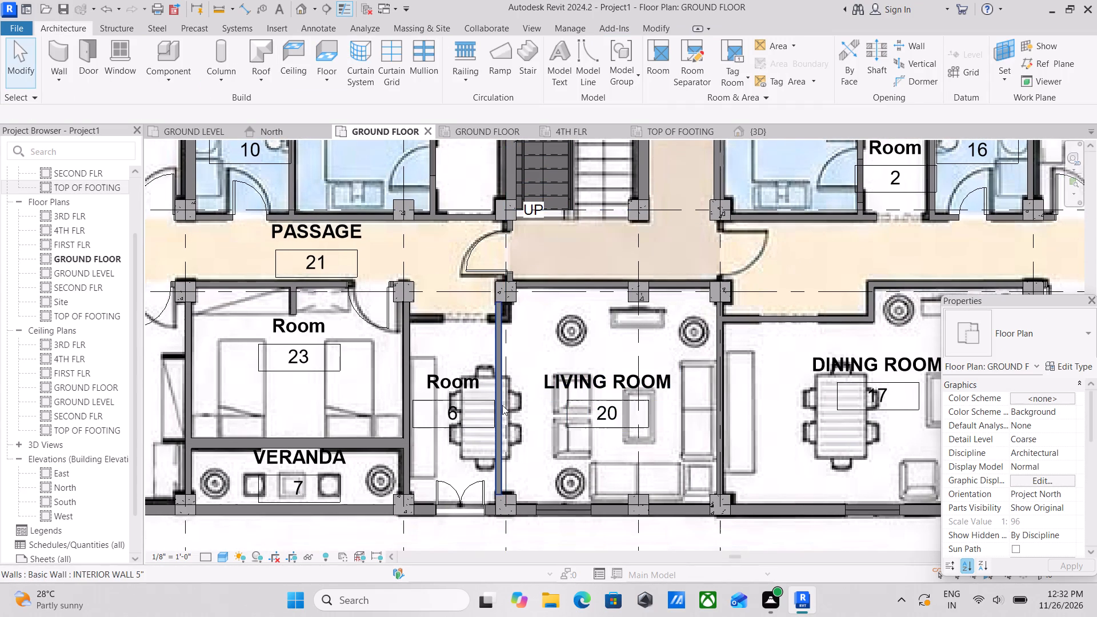
scroll(501, 406, up, 2)
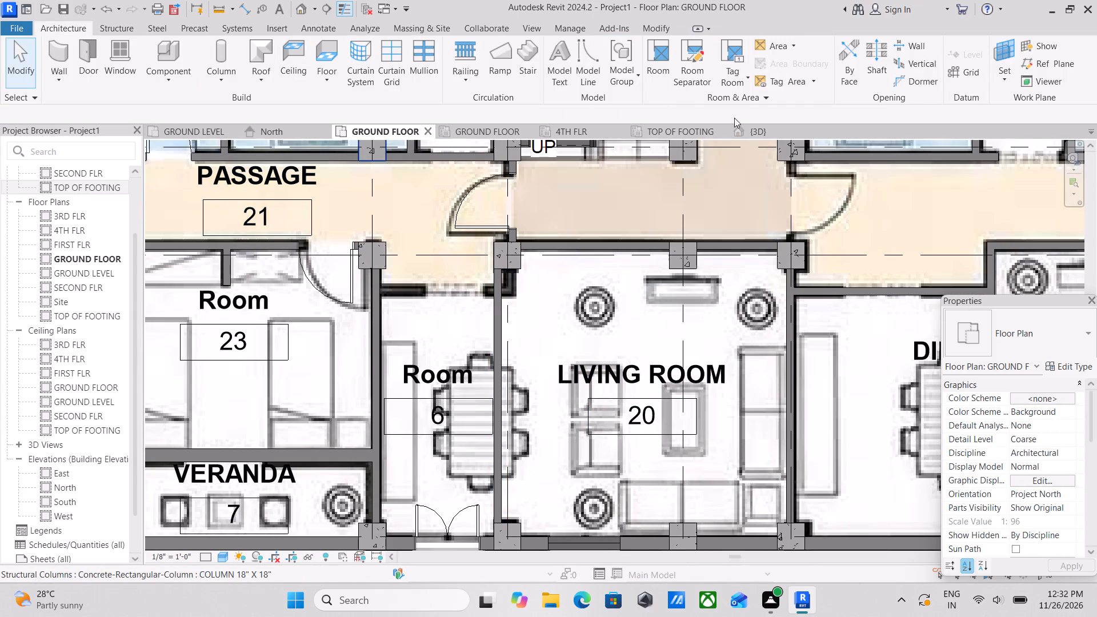
scroll(585, 278, down, 3)
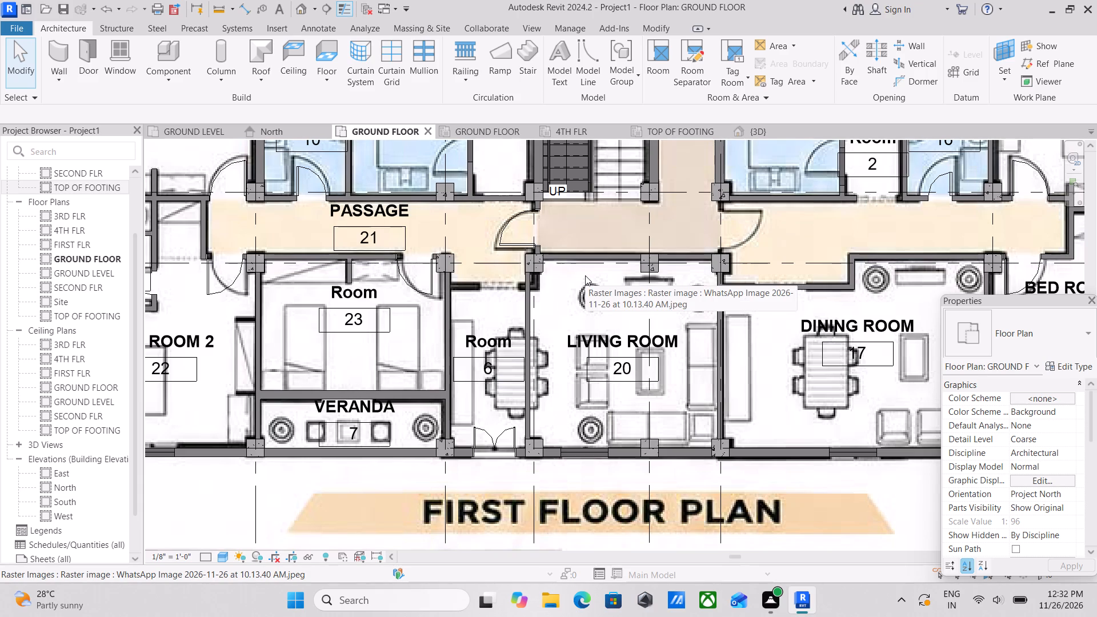
scroll(591, 297, up, 1)
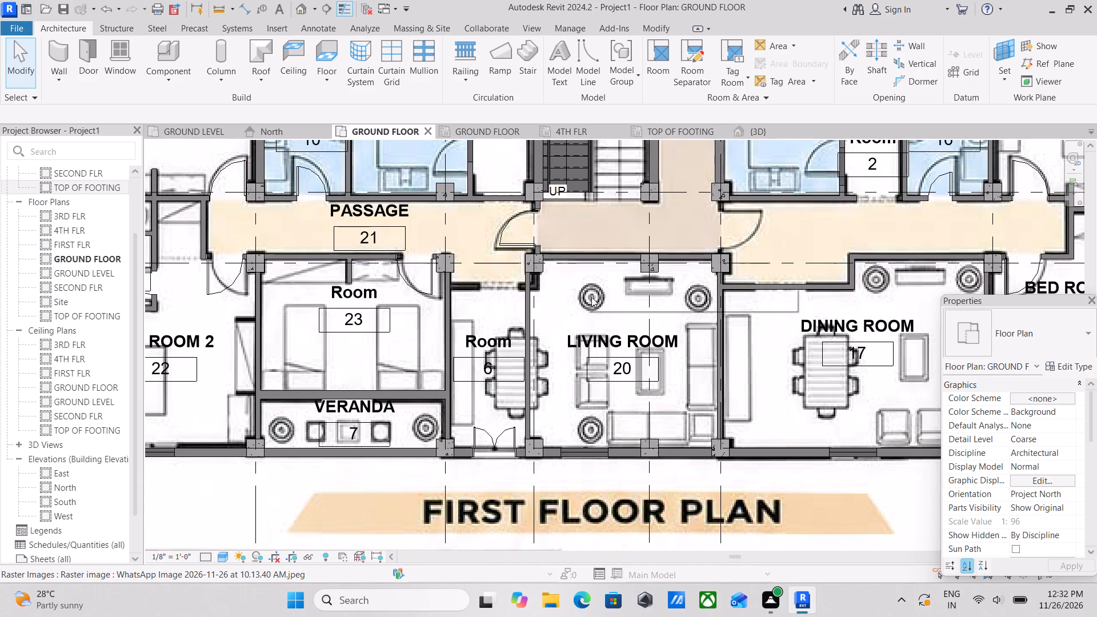
scroll(591, 297, up, 1)
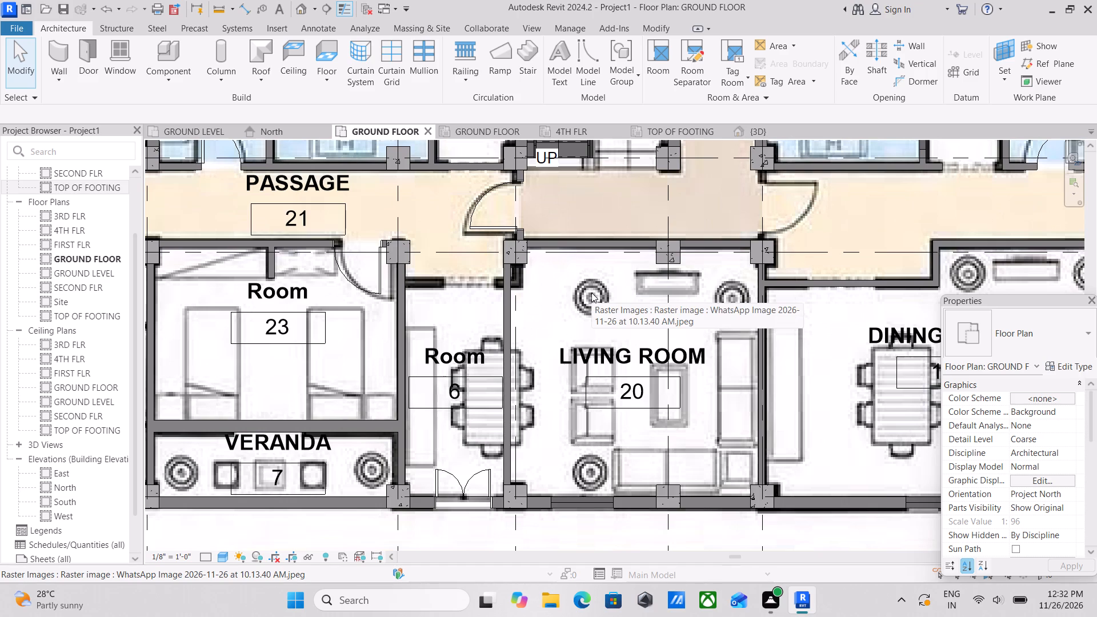
scroll(591, 293, down, 2)
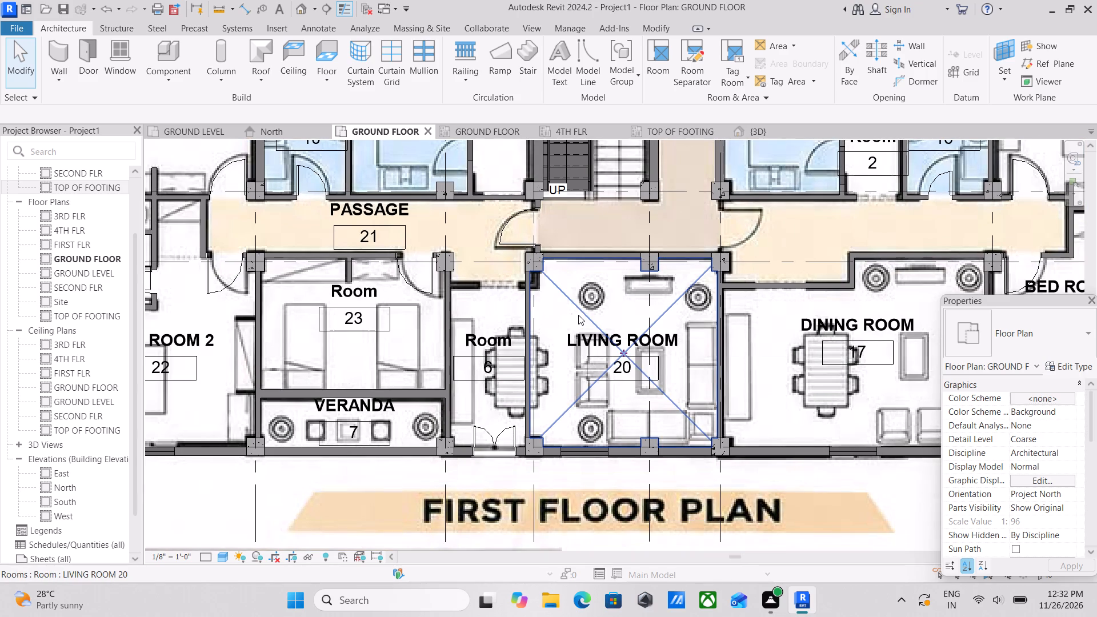
scroll(513, 273, up, 2)
middle_drag(510, 283, 502, 308)
scroll(526, 285, down, 1)
middle_drag(526, 285, 526, 316)
scroll(526, 316, up, 2)
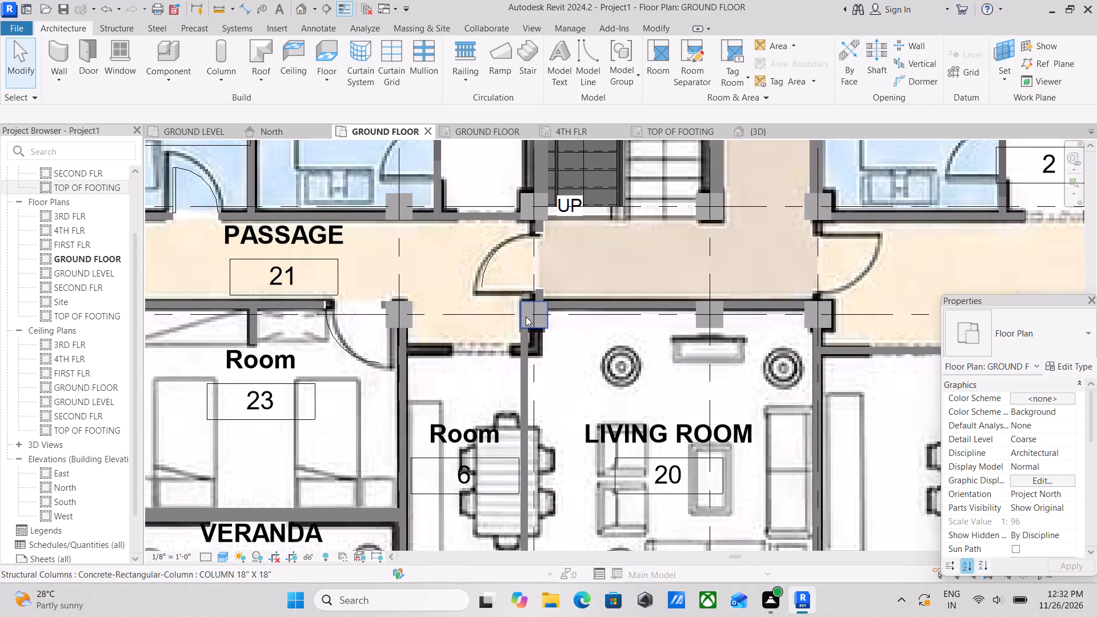
scroll(526, 316, down, 2)
middle_drag(529, 336, 534, 333)
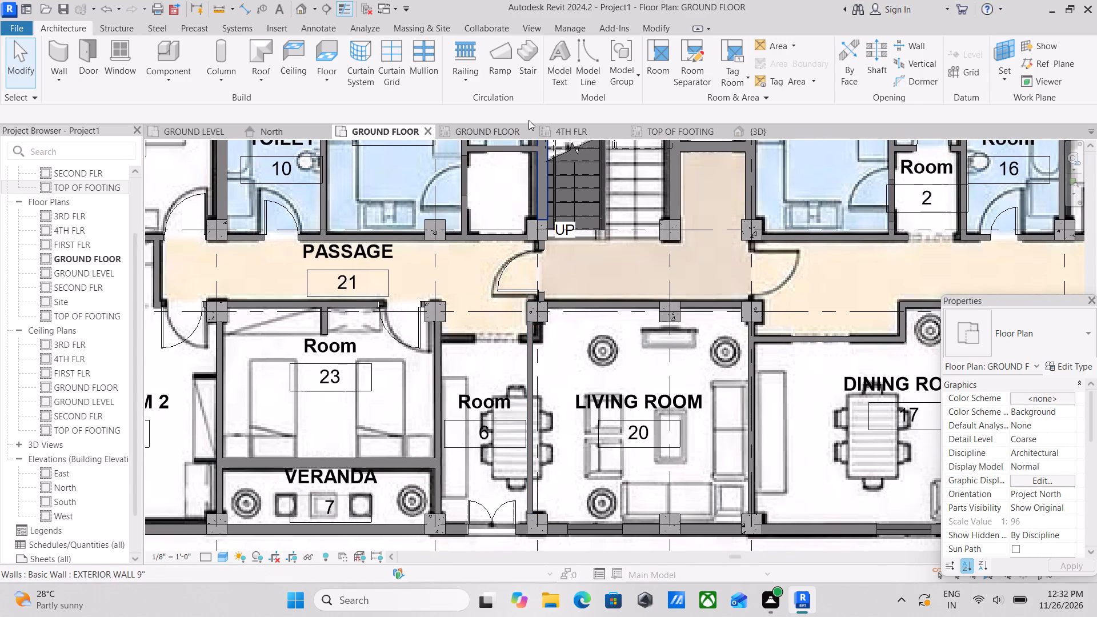
Inspect in the 3D view the INTERIOR WALL 5" between Room 6 and the Living Room and its alignment with the neighbouring beams.
click(739, 128)
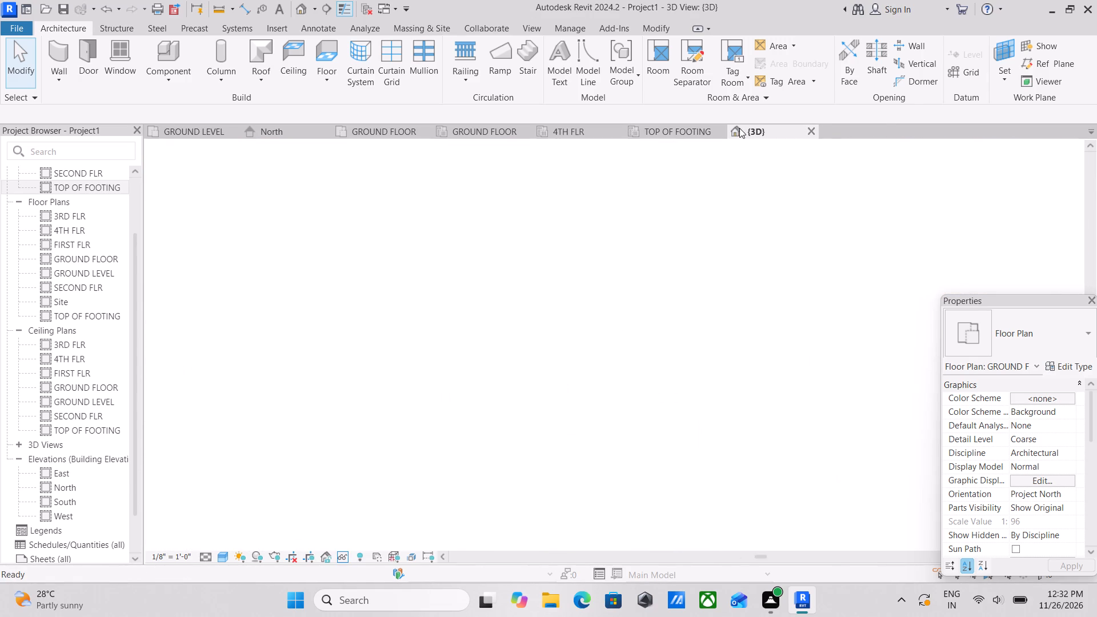
scroll(464, 383, up, 1)
middle_drag(464, 383, 453, 345)
shift+middle_drag(495, 406, 570, 418)
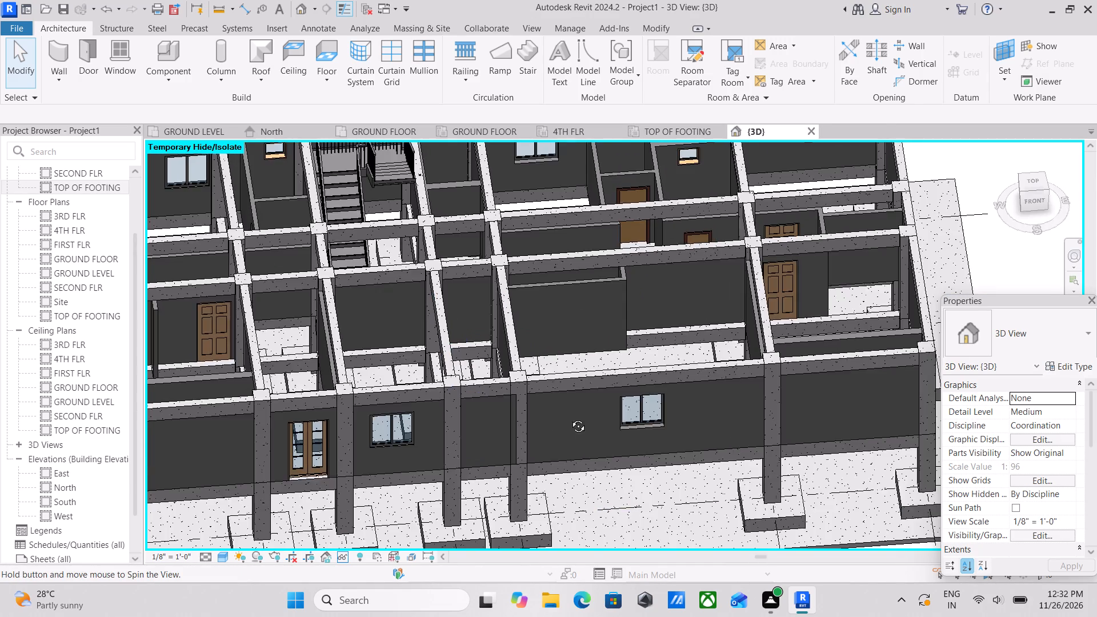
shift+middle_drag(570, 418, 619, 415)
shift+middle_drag(612, 397, 605, 343)
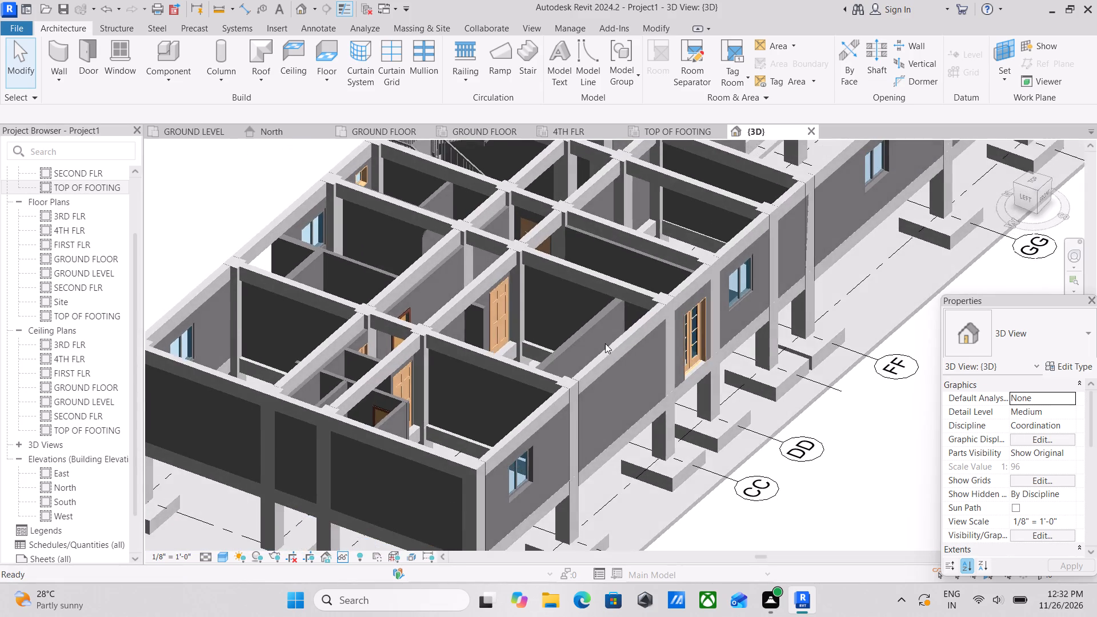
shift+middle_drag(605, 343, 593, 353)
scroll(607, 268, up, 6)
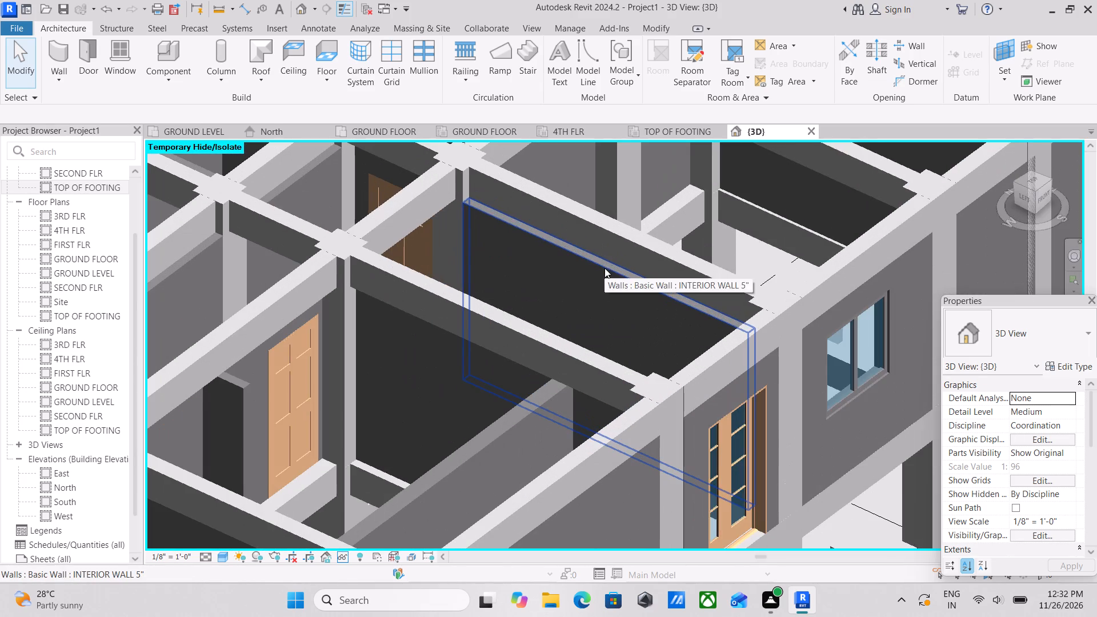
click(599, 266)
middle_drag(602, 289, 648, 274)
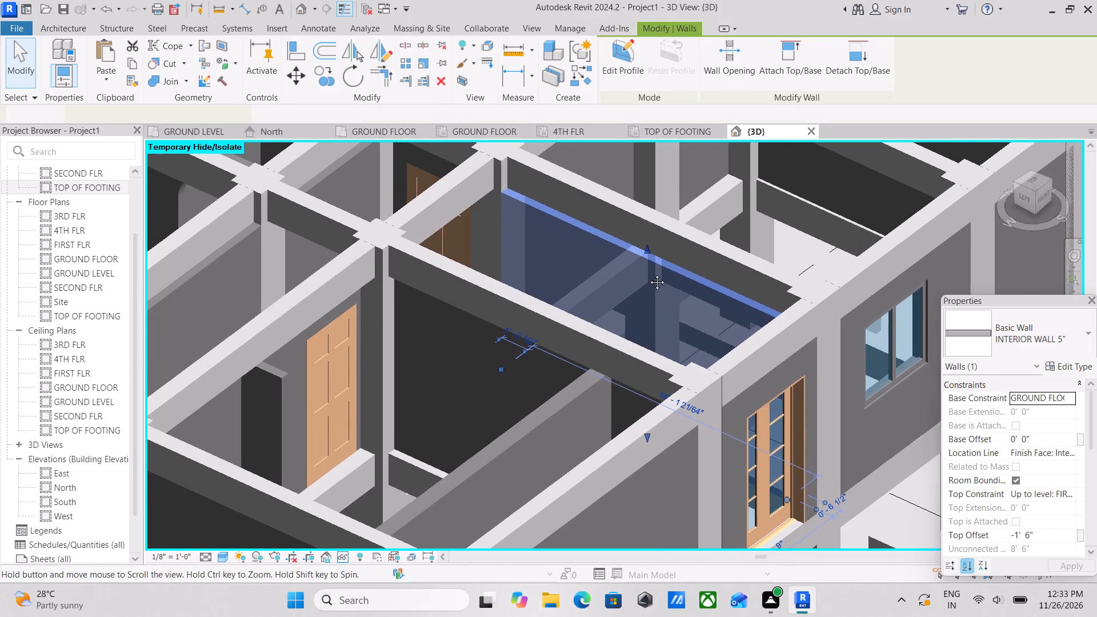
middle_drag(648, 274, 504, 352)
shift+middle_drag(517, 356, 583, 342)
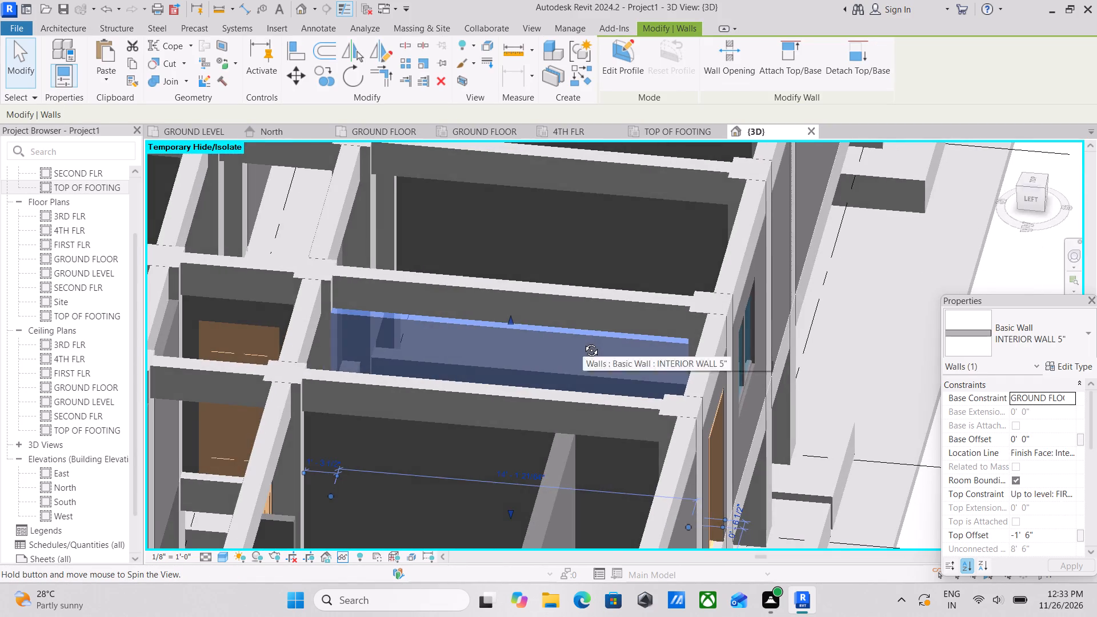
shift+middle_drag(583, 342, 607, 272)
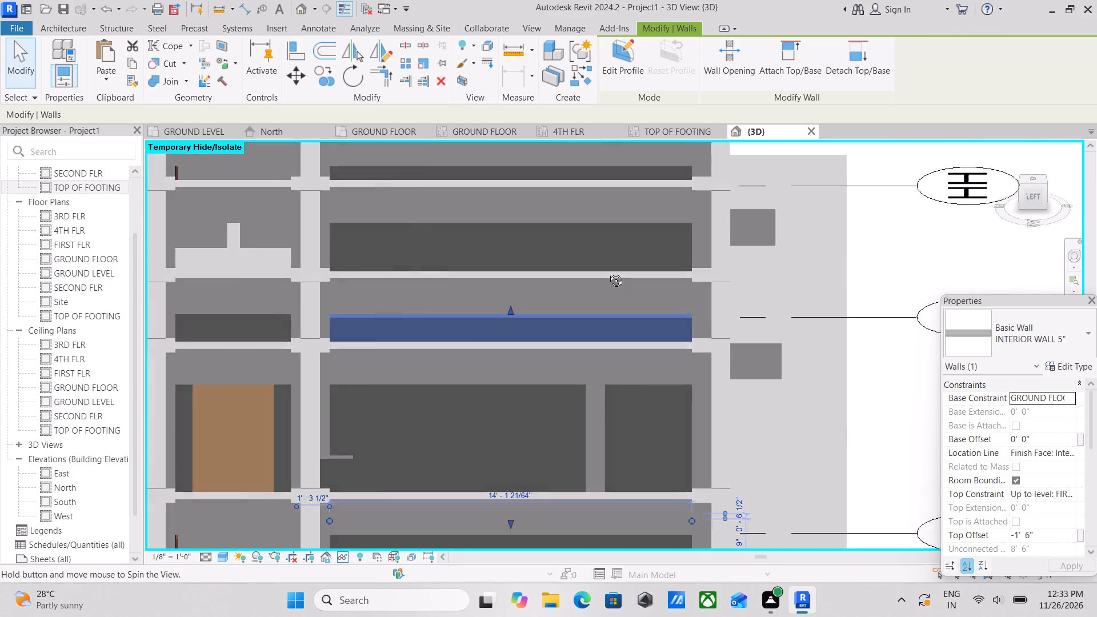
shift+middle_drag(607, 272, 612, 263)
scroll(548, 315, up, 2)
key(Escape)
scroll(534, 315, up, 2)
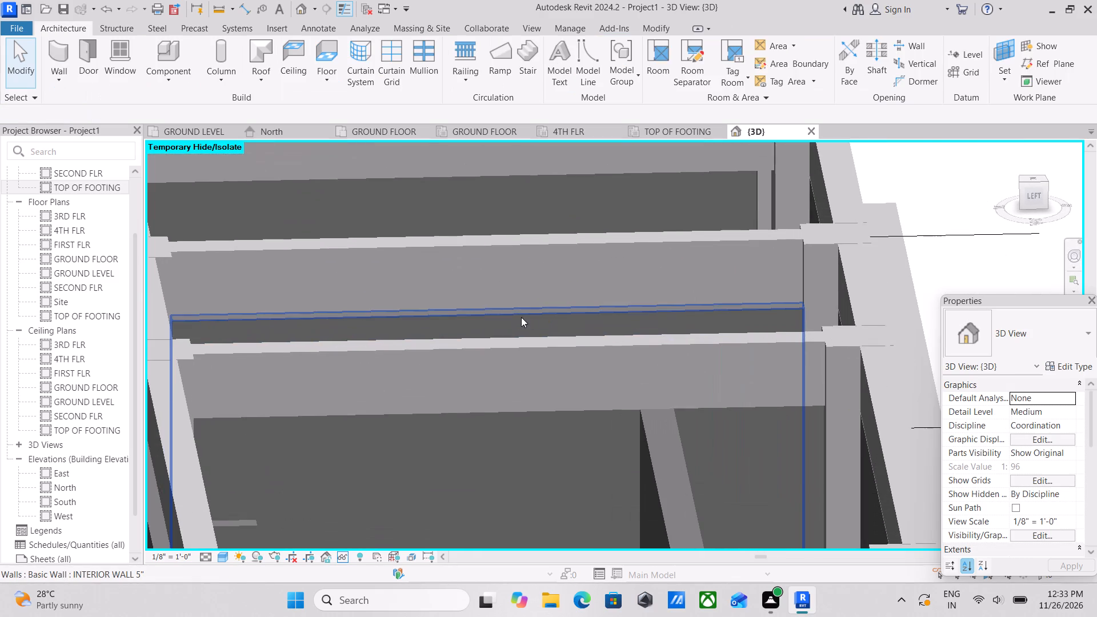
scroll(514, 317, down, 4)
shift+middle_drag(564, 327, 555, 398)
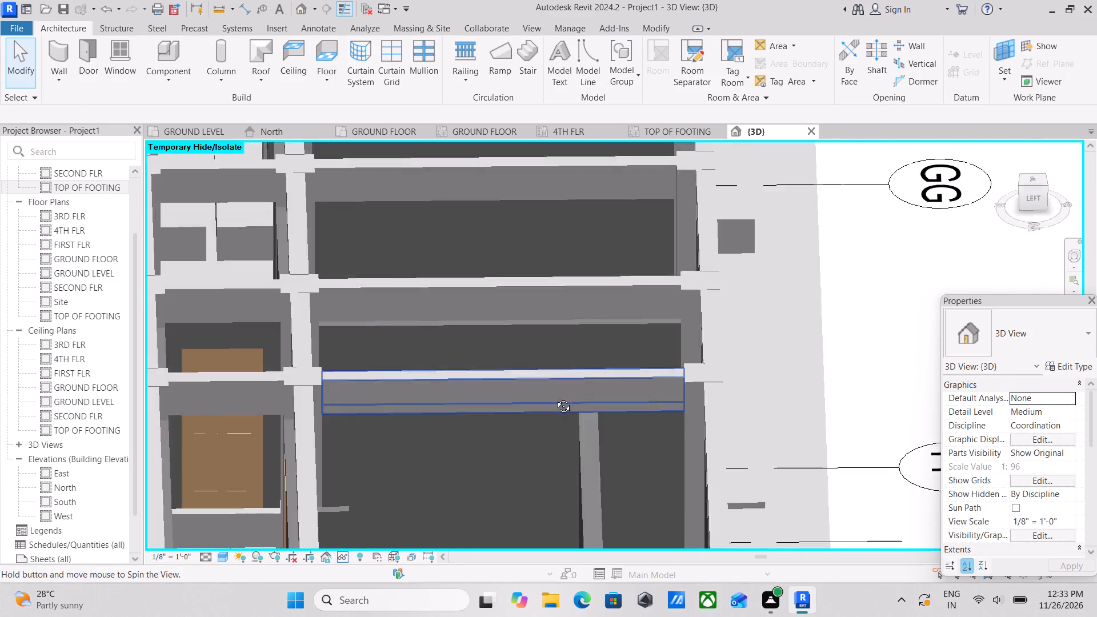
shift+middle_drag(555, 398, 553, 406)
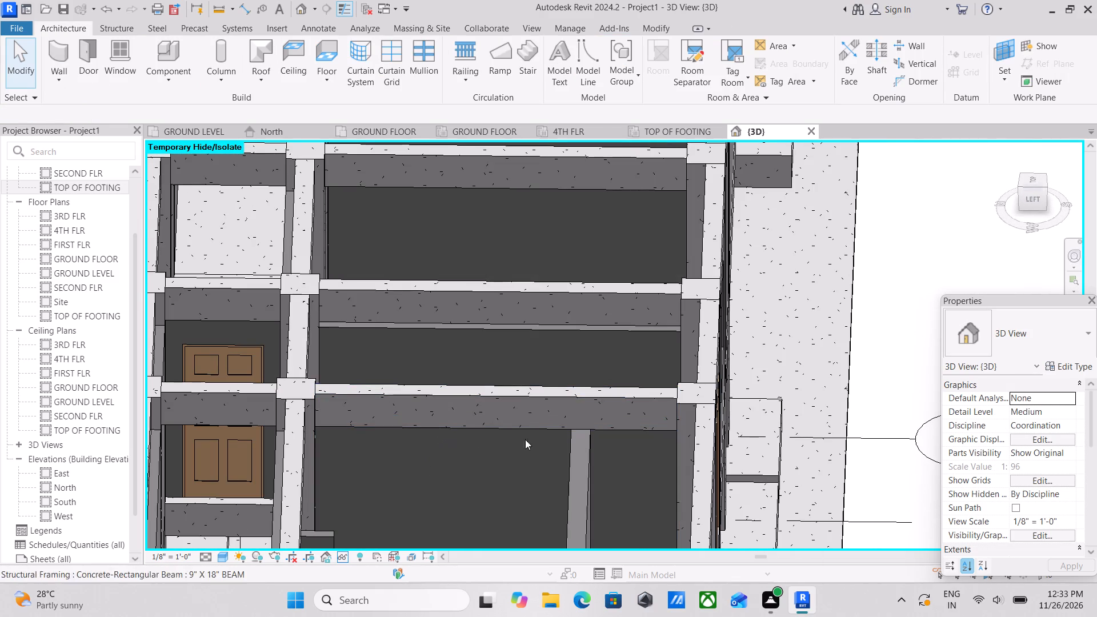
scroll(559, 438, up, 2)
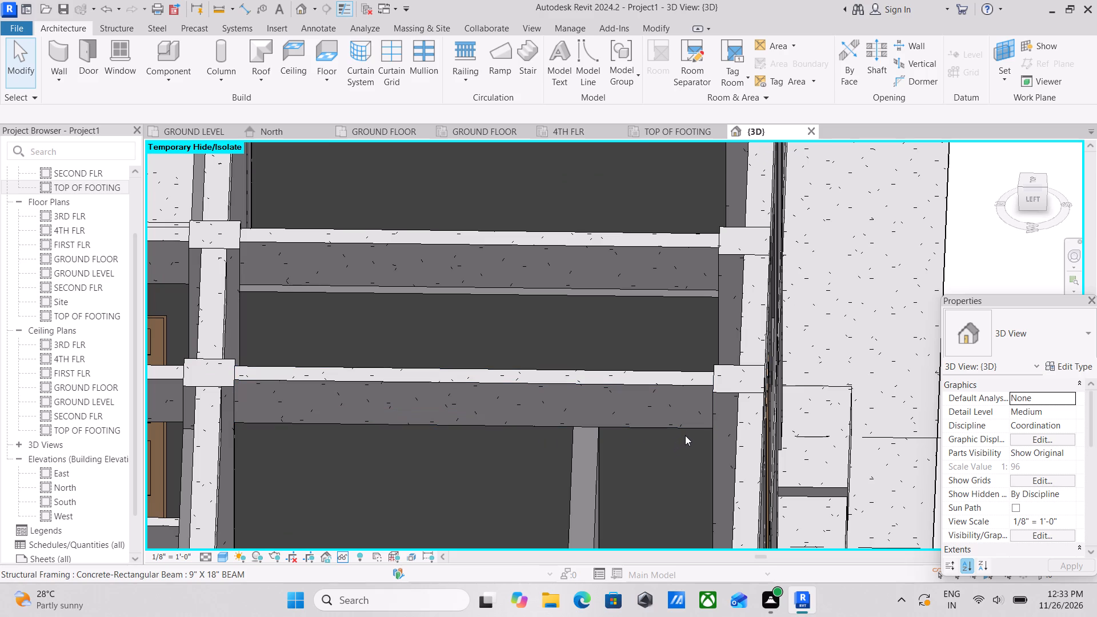
scroll(299, 426, down, 2)
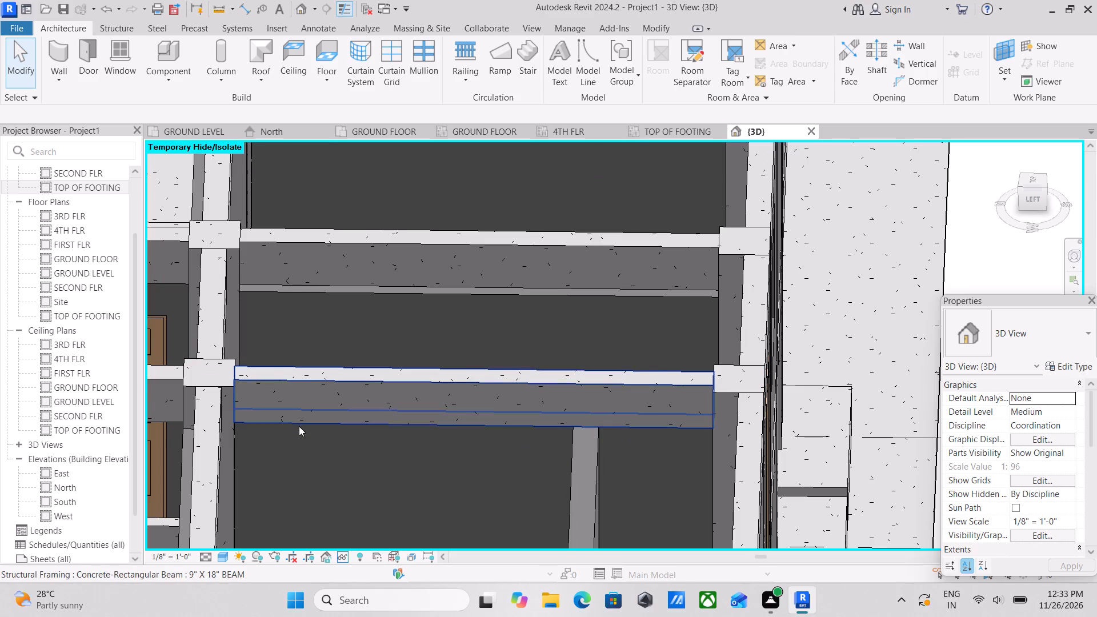
Open the profile sketch of the INTERIOR WALL 5" between Room 6 and the Living Room for editing.
scroll(299, 426, down, 1)
middle_drag(299, 426, 358, 342)
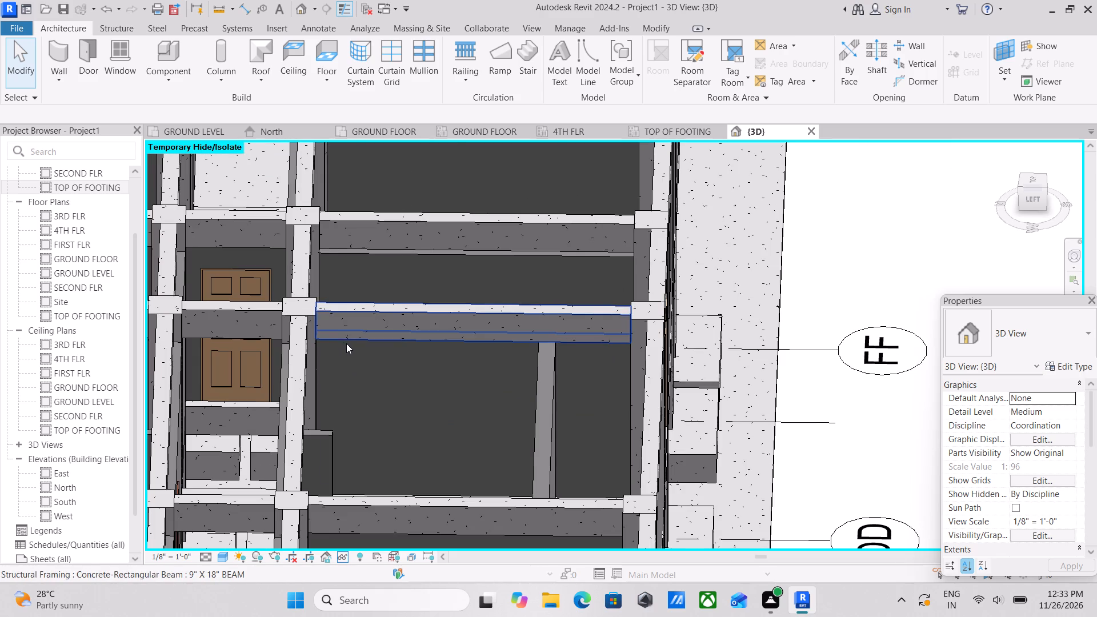
click(357, 348)
scroll(398, 350, down, 2)
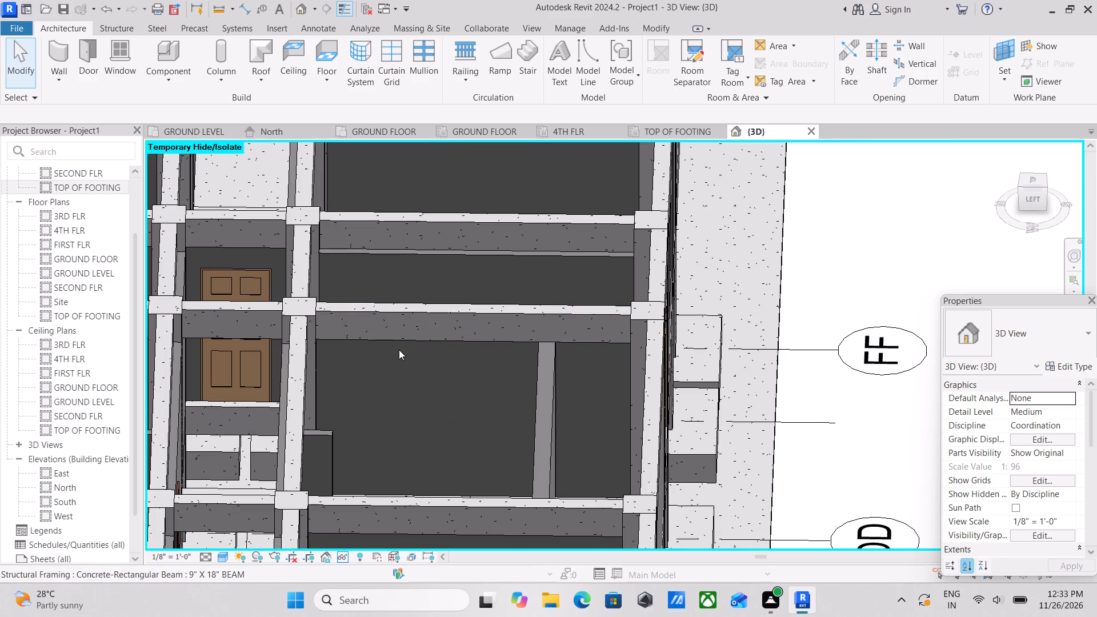
scroll(409, 351, down, 4)
middle_drag(410, 352, 442, 387)
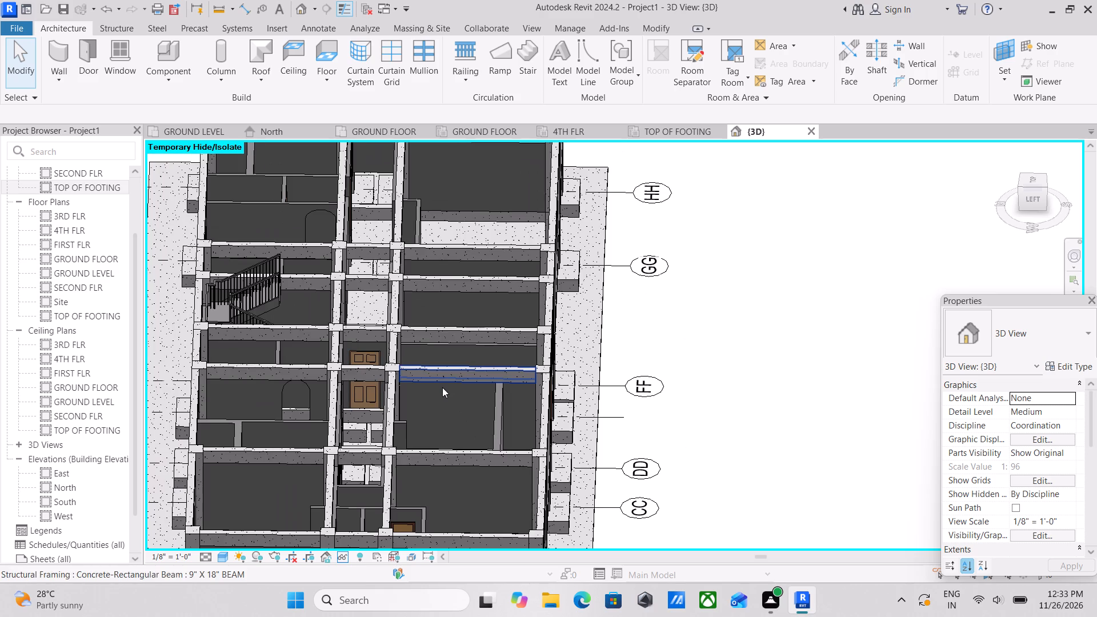
shift+middle_drag(442, 387, 354, 443)
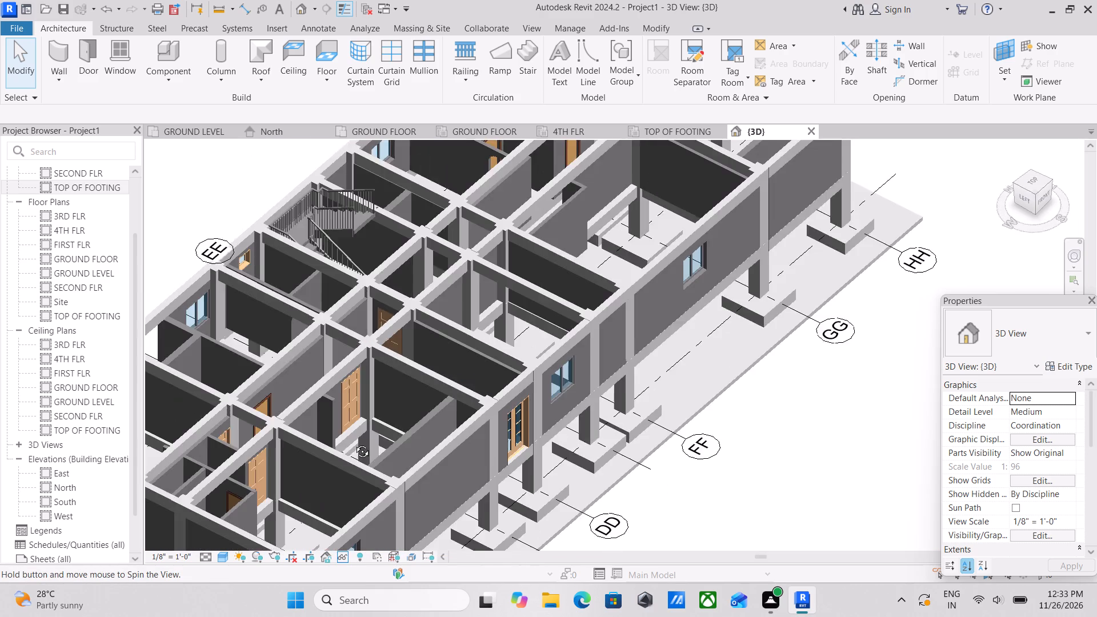
shift+middle_drag(354, 443, 334, 450)
scroll(461, 327, up, 6)
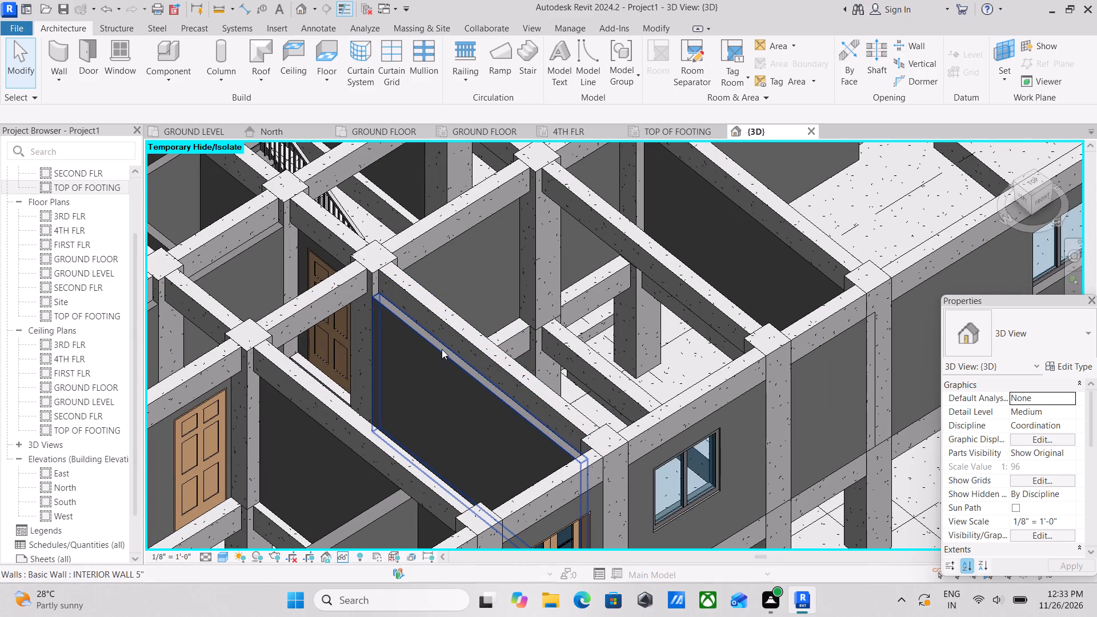
click(442, 349)
scroll(442, 349, down, 3)
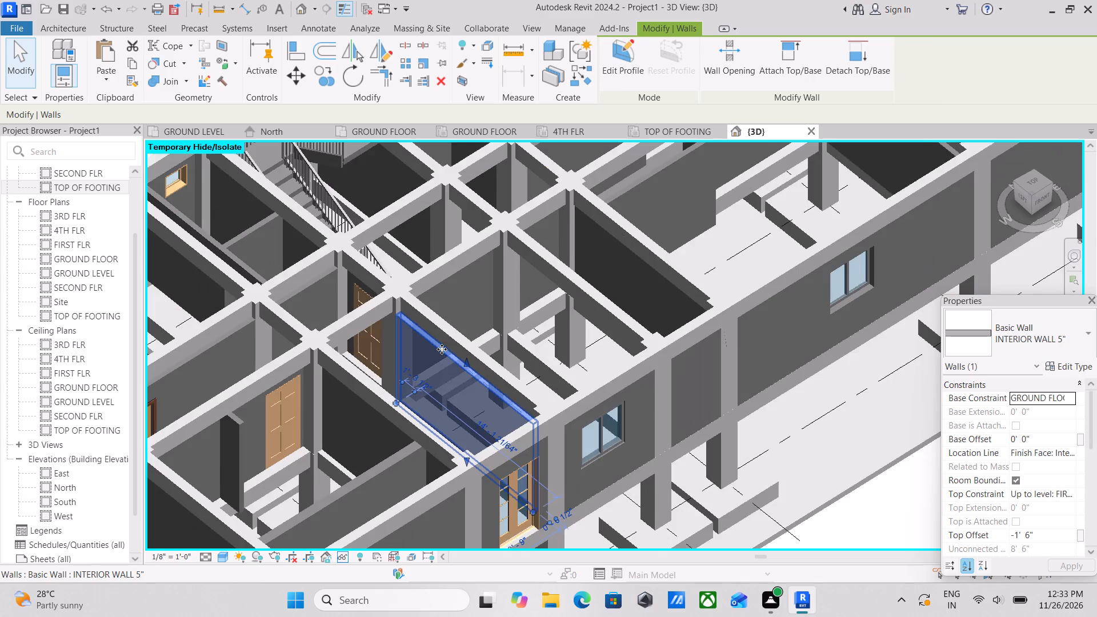
click(627, 54)
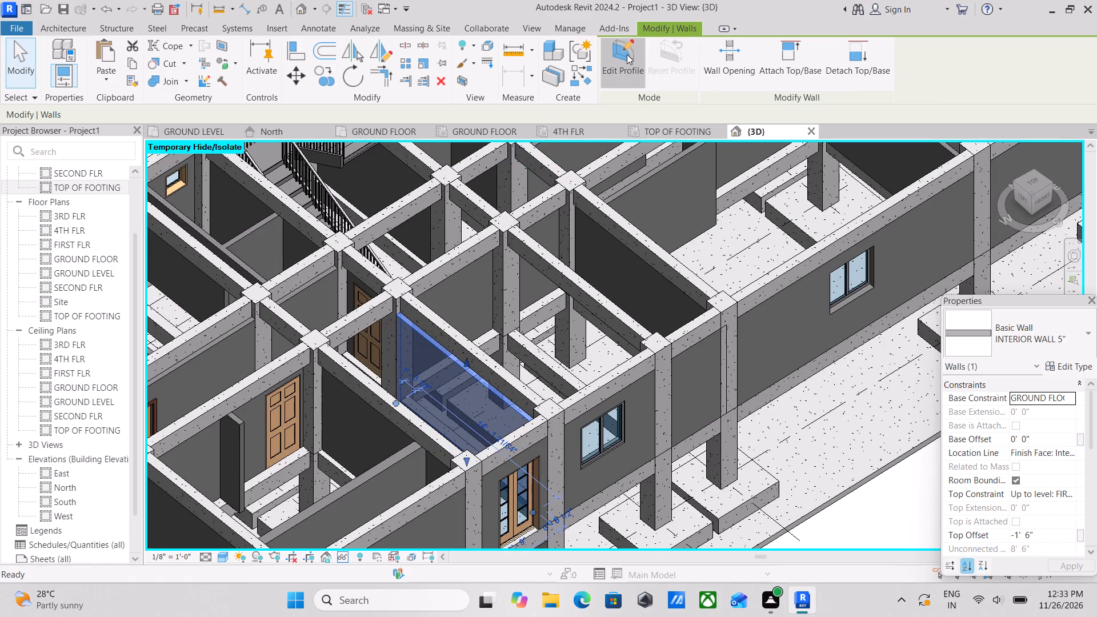
Sketch a slanted line about 7'-0" long, at about 76°, inside the wall's profile near its passage-side end.
scroll(436, 411, up, 3)
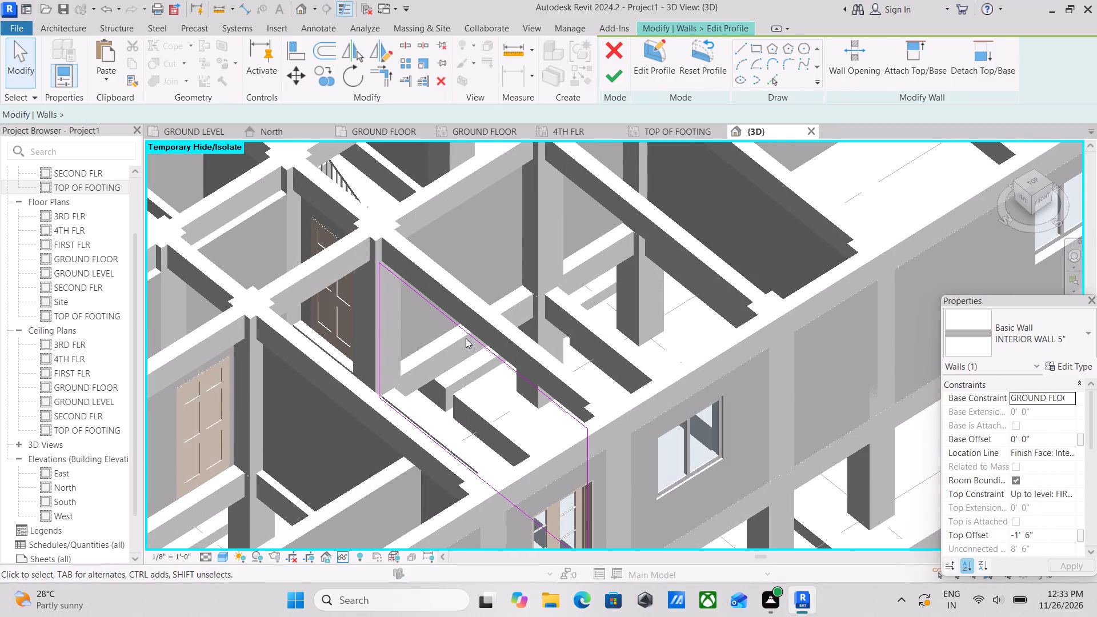
click(642, 47)
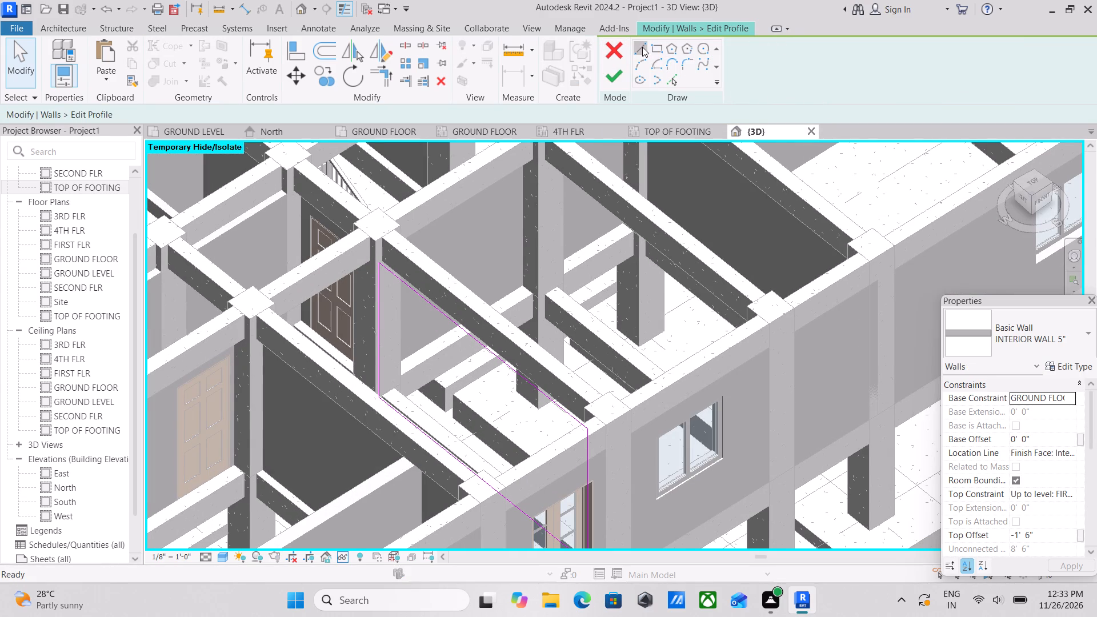
scroll(433, 413, up, 1)
middle_drag(434, 416, 427, 380)
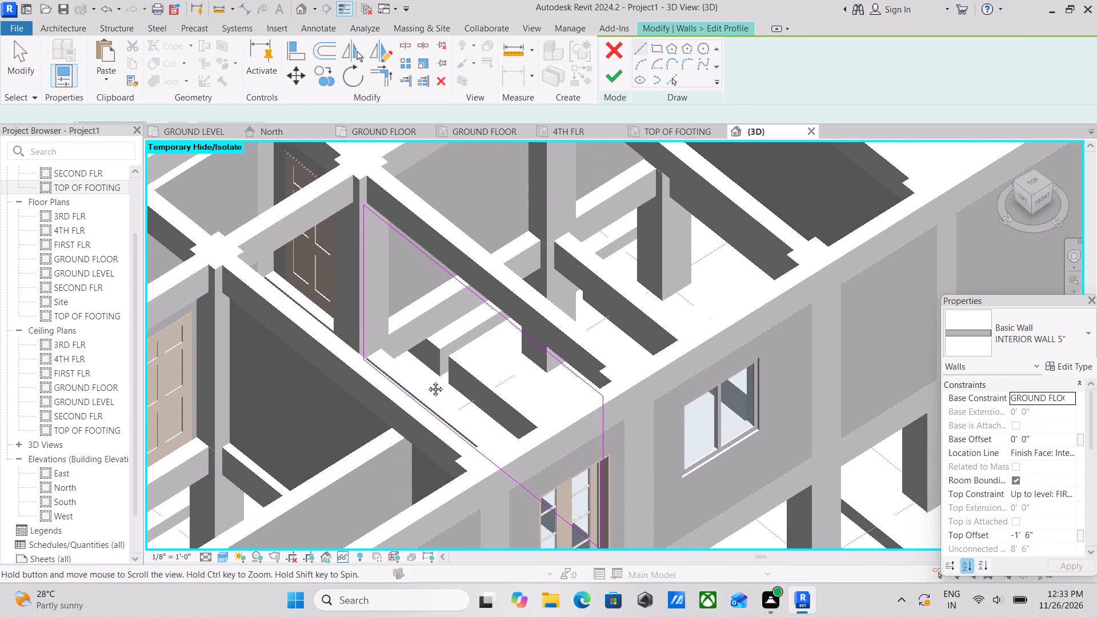
scroll(427, 404, up, 6)
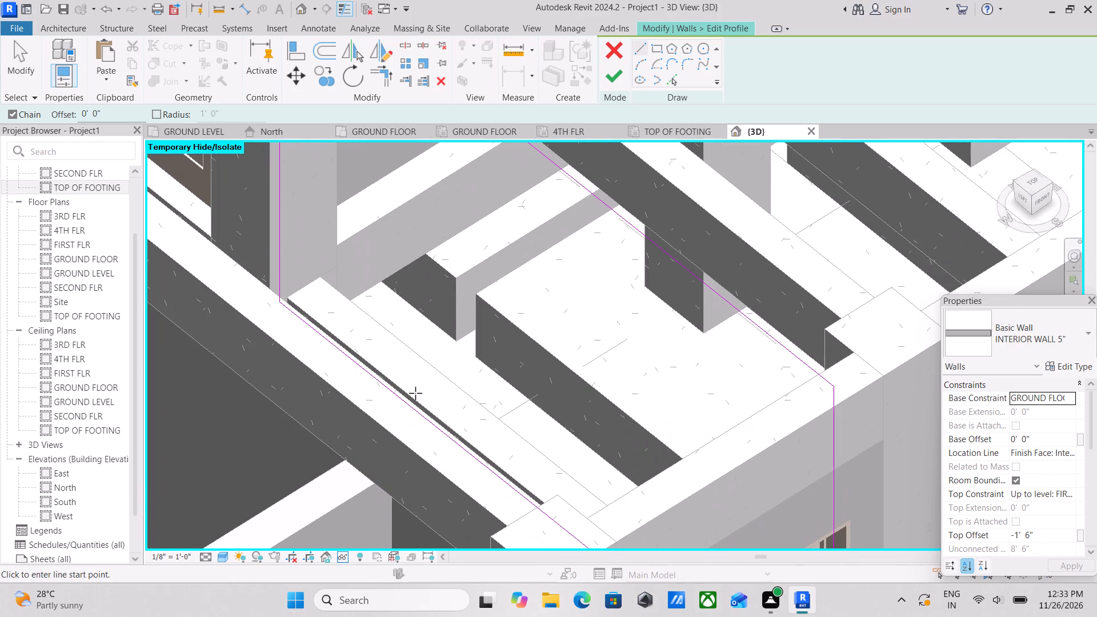
click(407, 376)
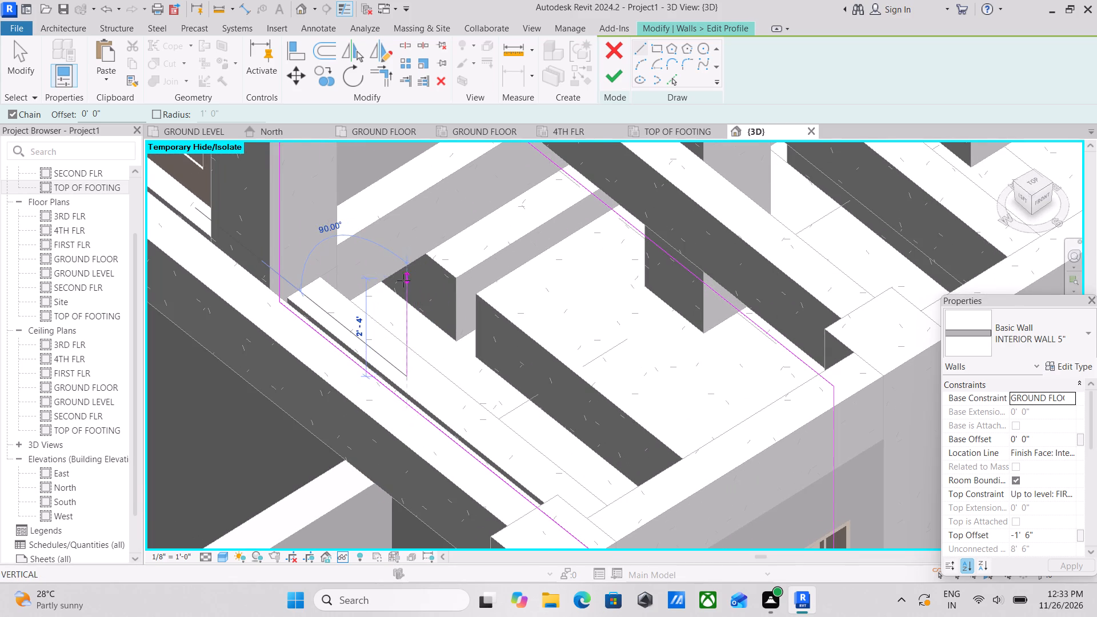
scroll(404, 277, down, 1)
middle_drag(404, 277, 392, 319)
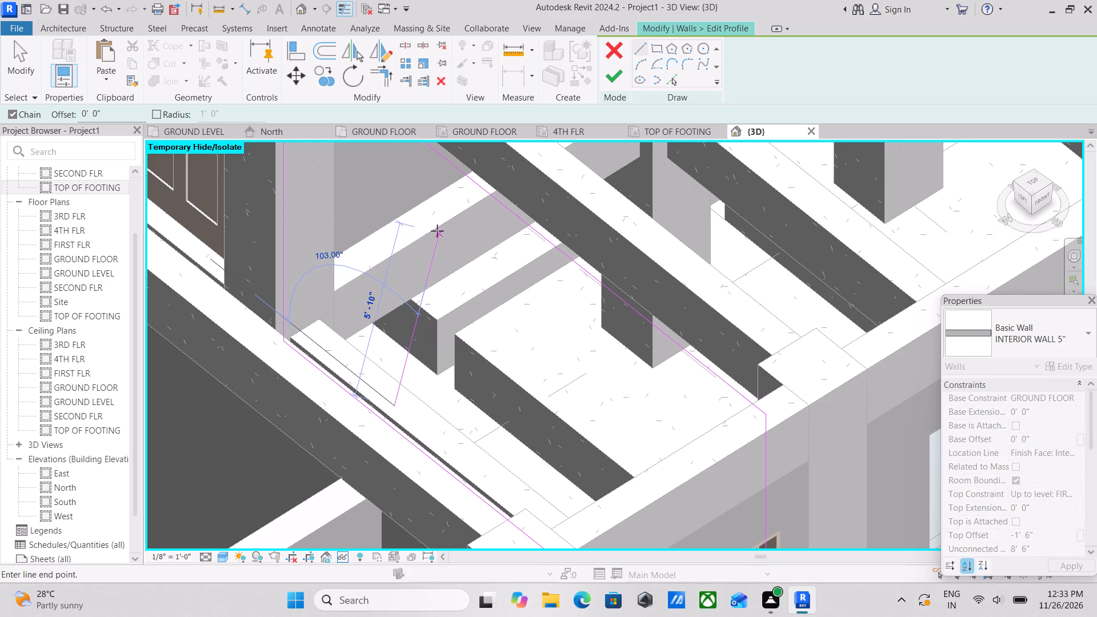
click(453, 203)
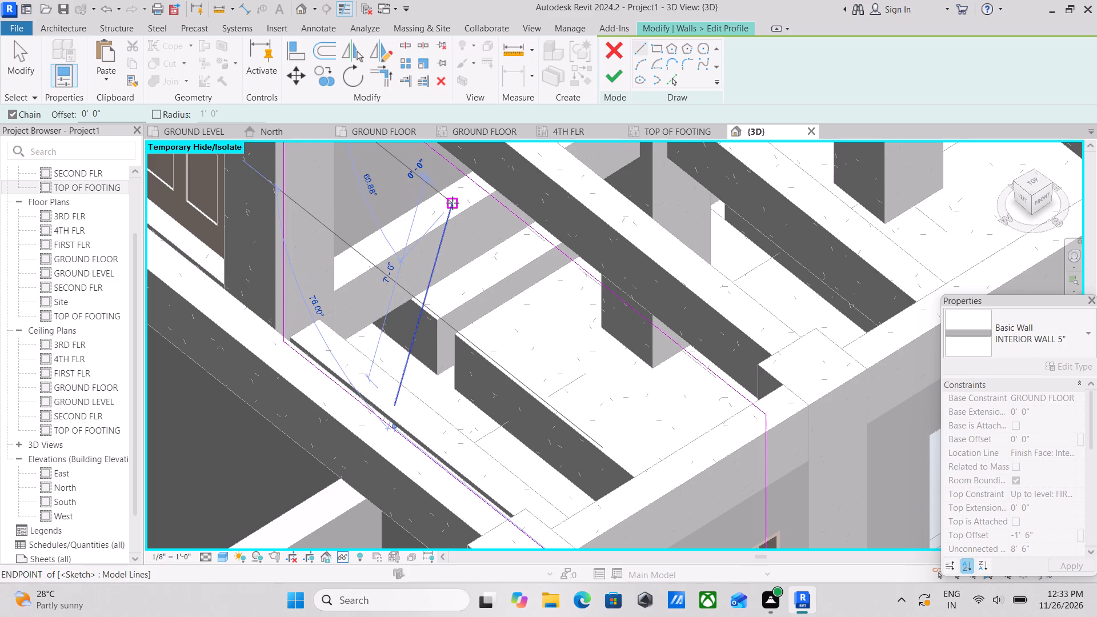
key(Escape)
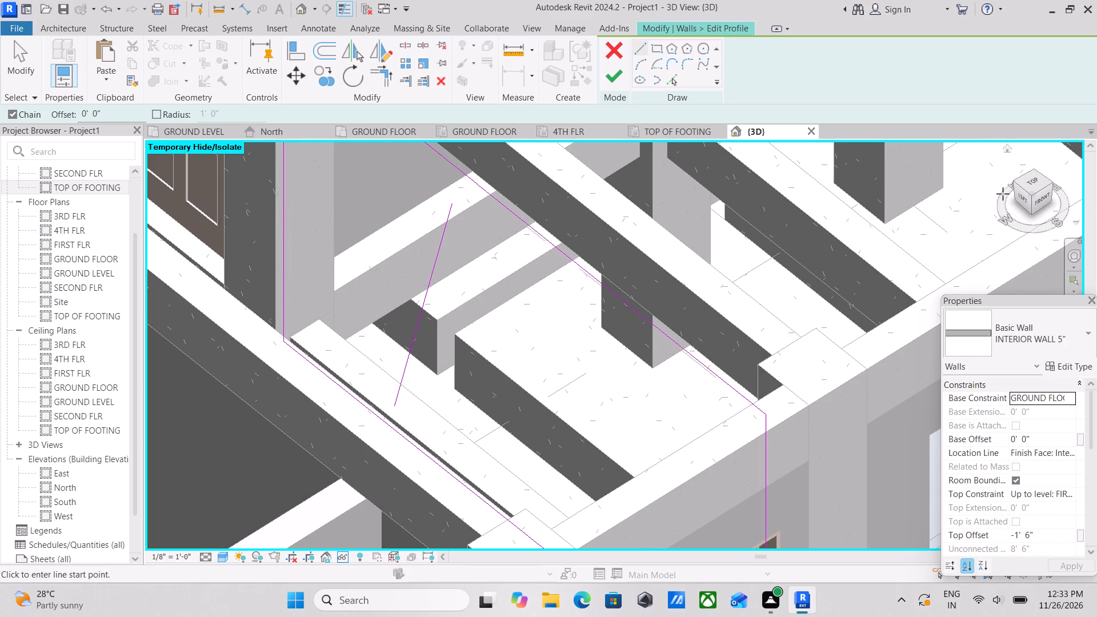
Set the slanted sketch line's angle to 90° while facing the wall profile in the Left view.
click(1022, 196)
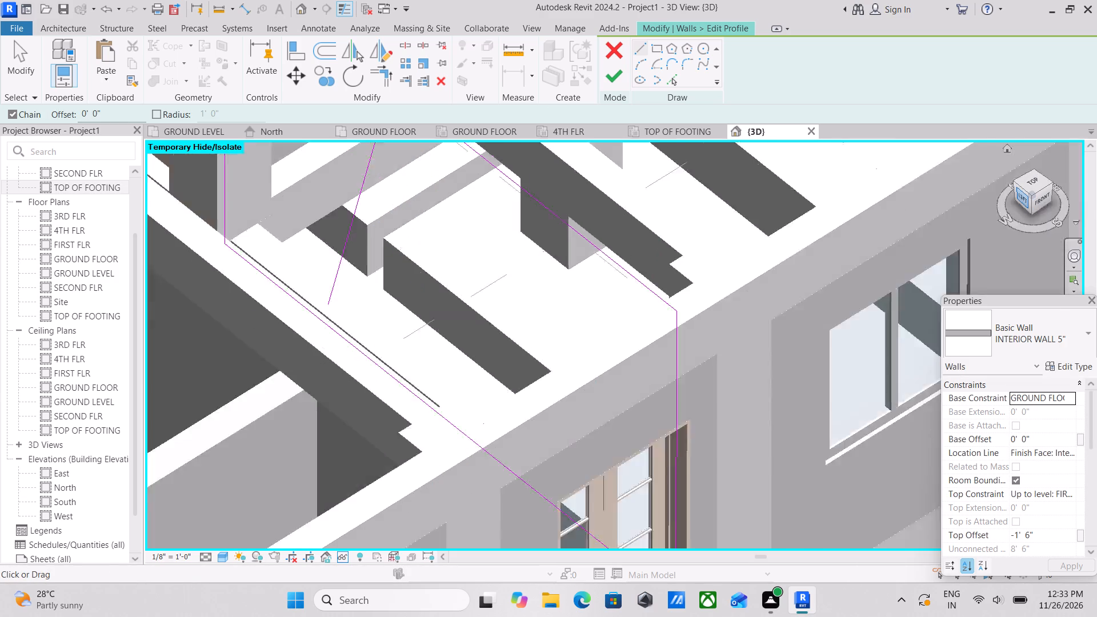
scroll(548, 338, up, 3)
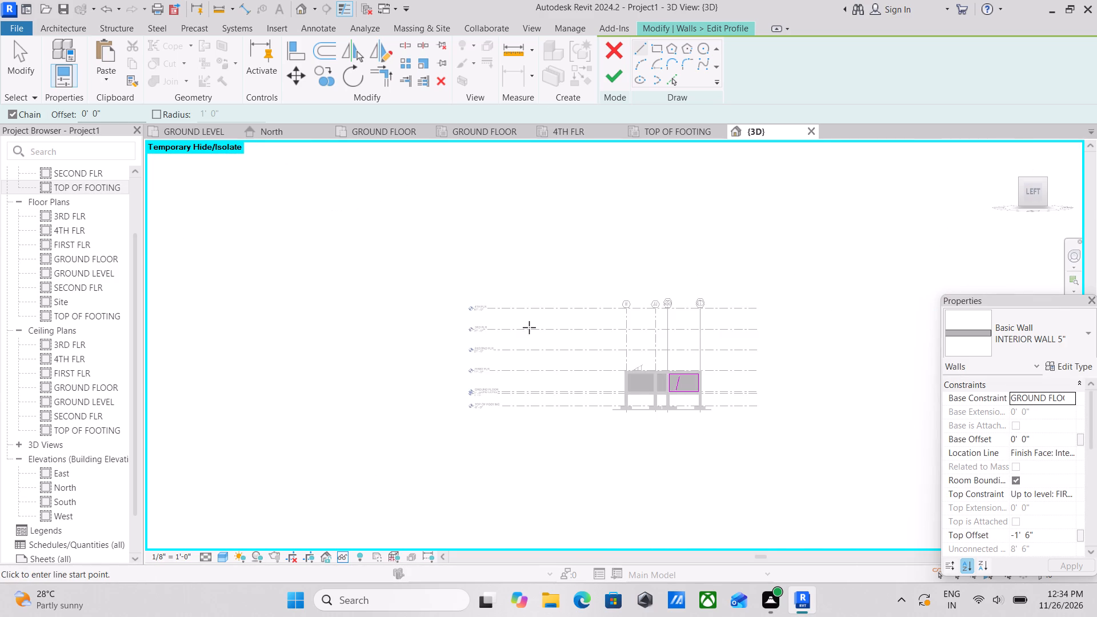
scroll(584, 362, up, 4)
scroll(725, 395, up, 5)
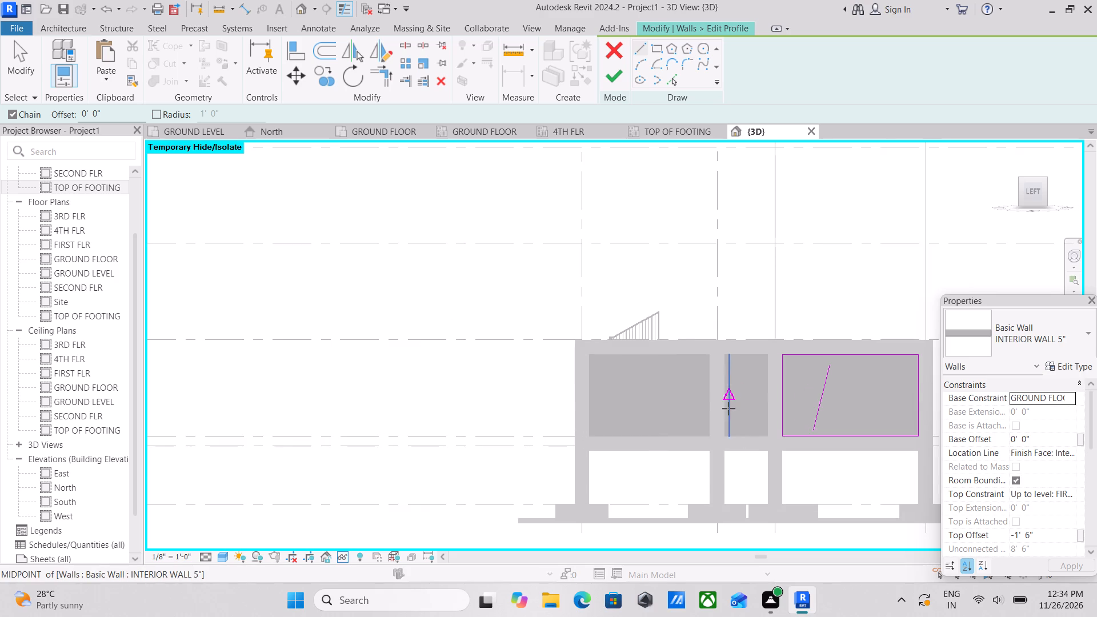
key(Escape)
middle_drag(819, 412, 707, 452)
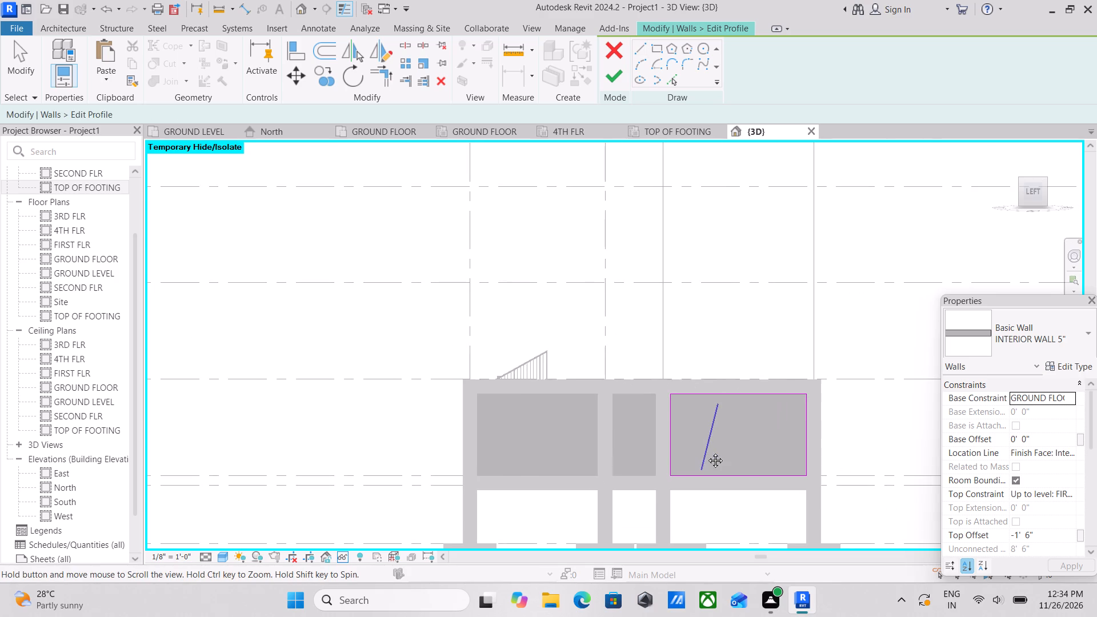
click(714, 424)
scroll(714, 424, up, 4)
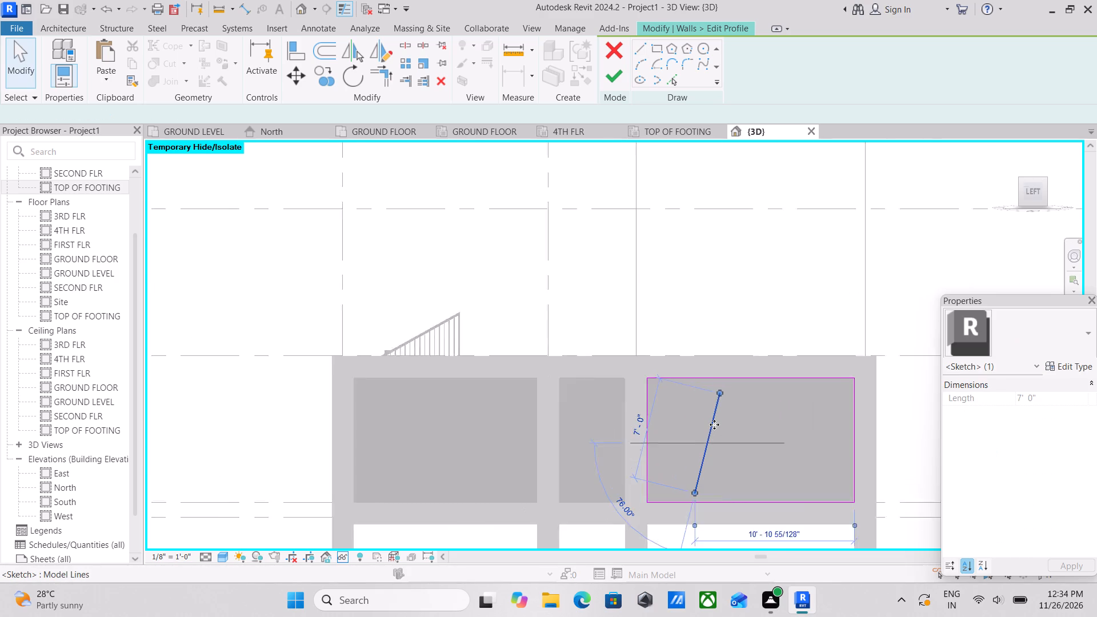
scroll(714, 424, up, 2)
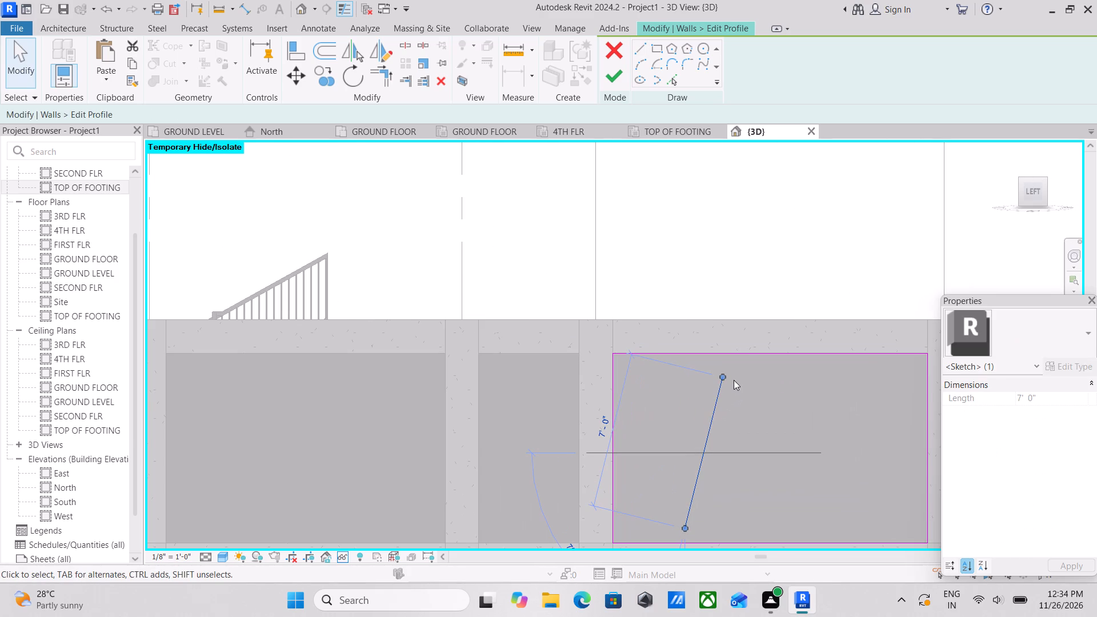
scroll(733, 380, down, 2)
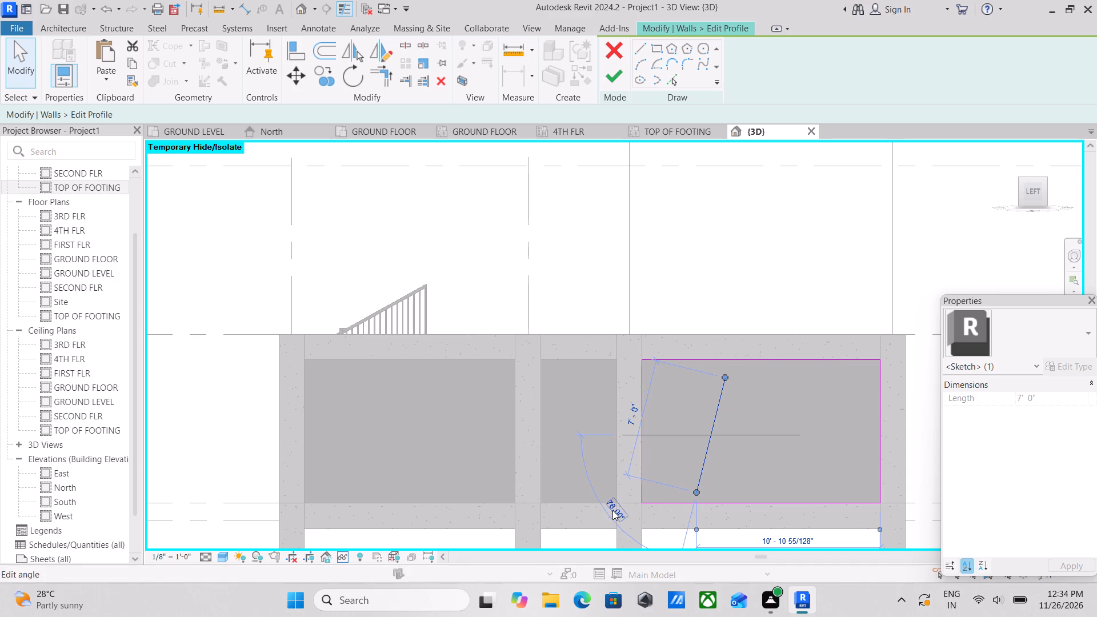
click(612, 510)
text(90)
key(Return)
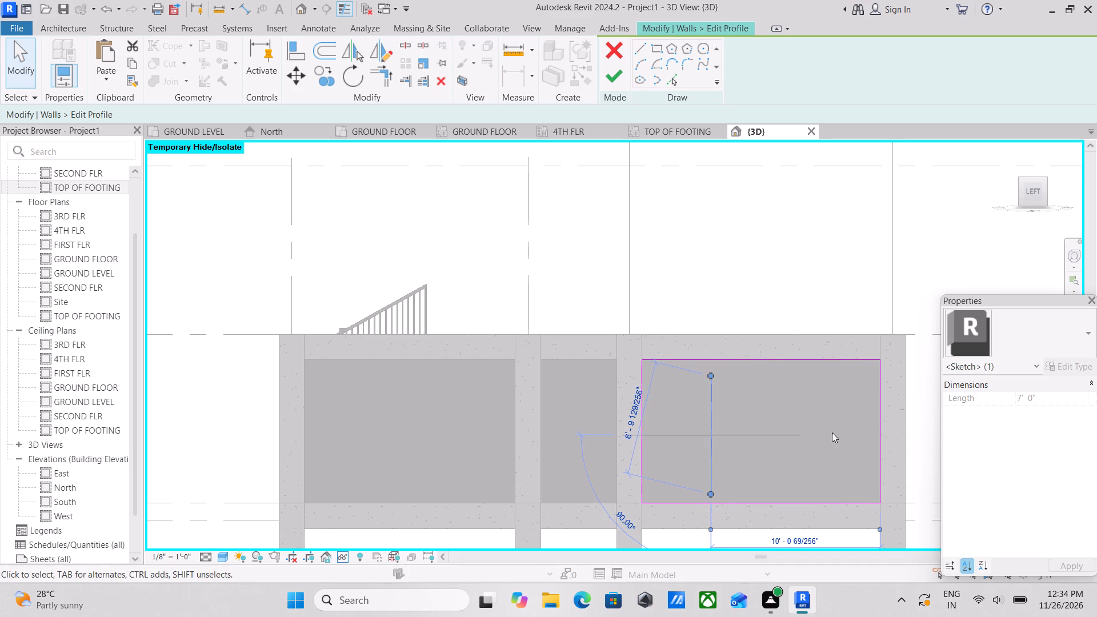
scroll(768, 475, up, 2)
key(Escape)
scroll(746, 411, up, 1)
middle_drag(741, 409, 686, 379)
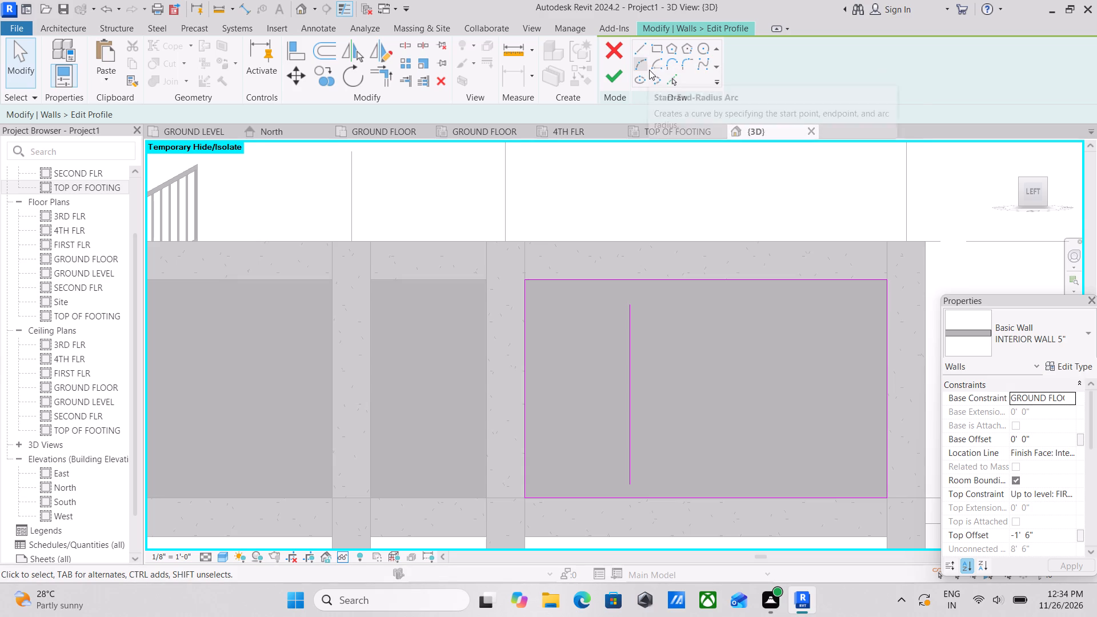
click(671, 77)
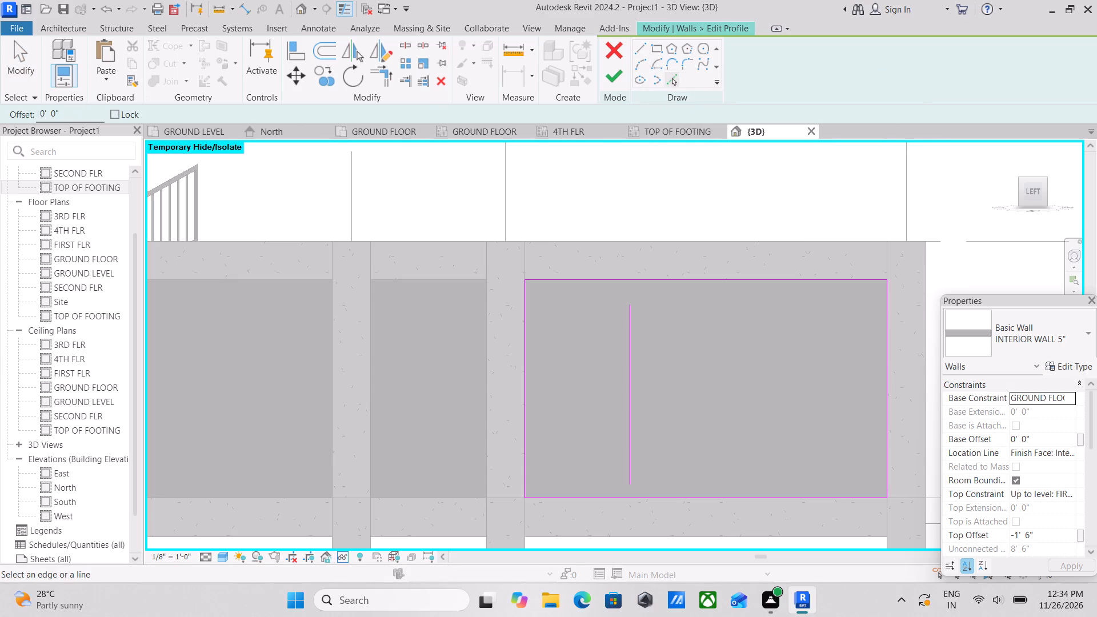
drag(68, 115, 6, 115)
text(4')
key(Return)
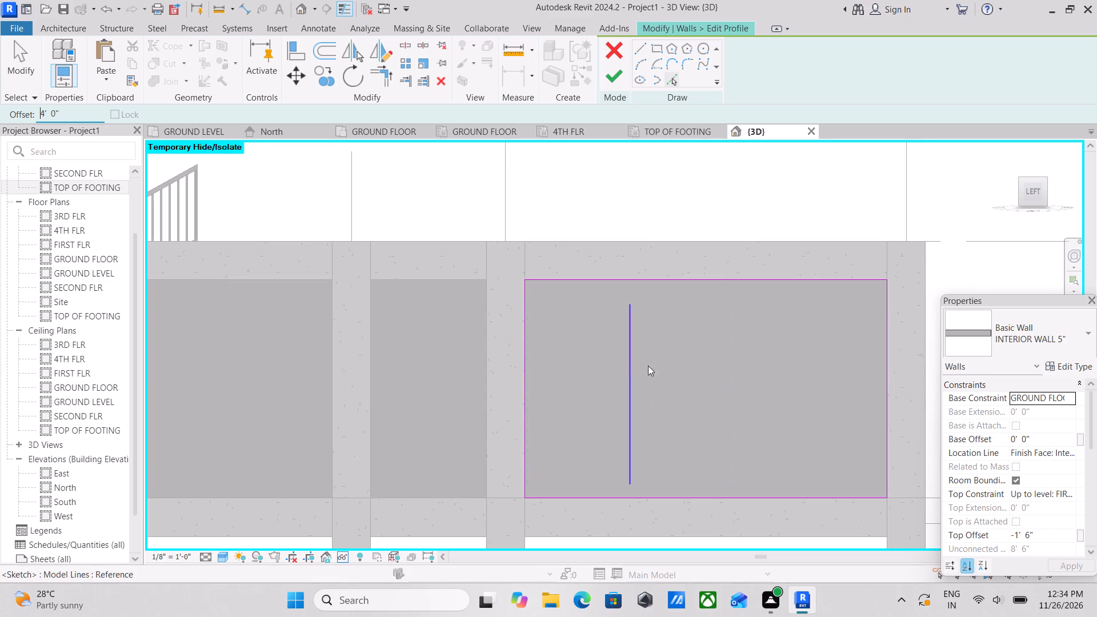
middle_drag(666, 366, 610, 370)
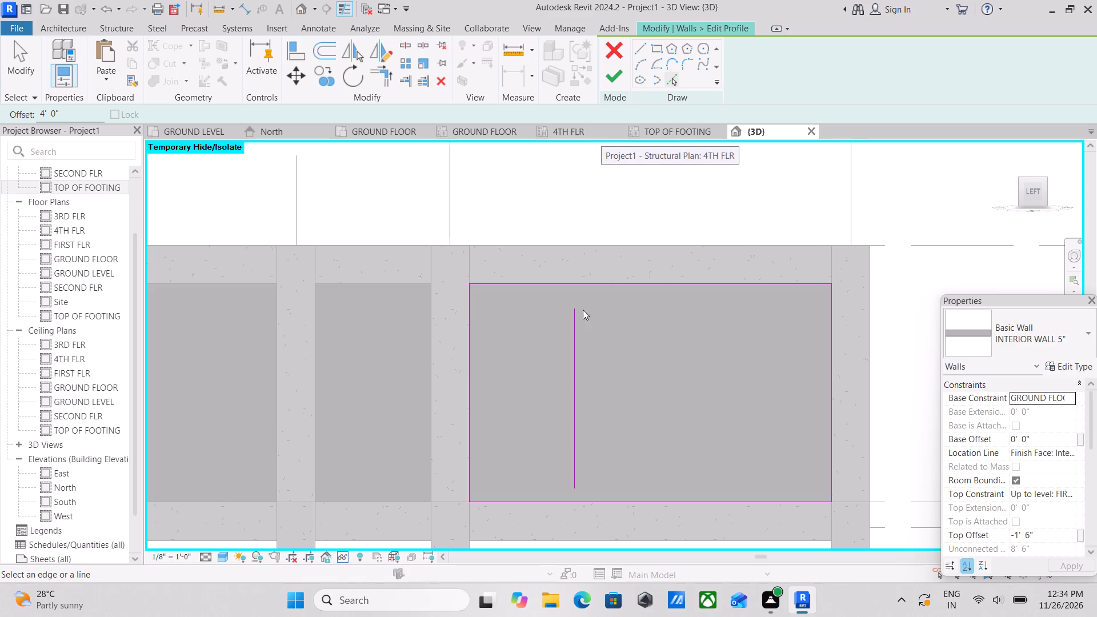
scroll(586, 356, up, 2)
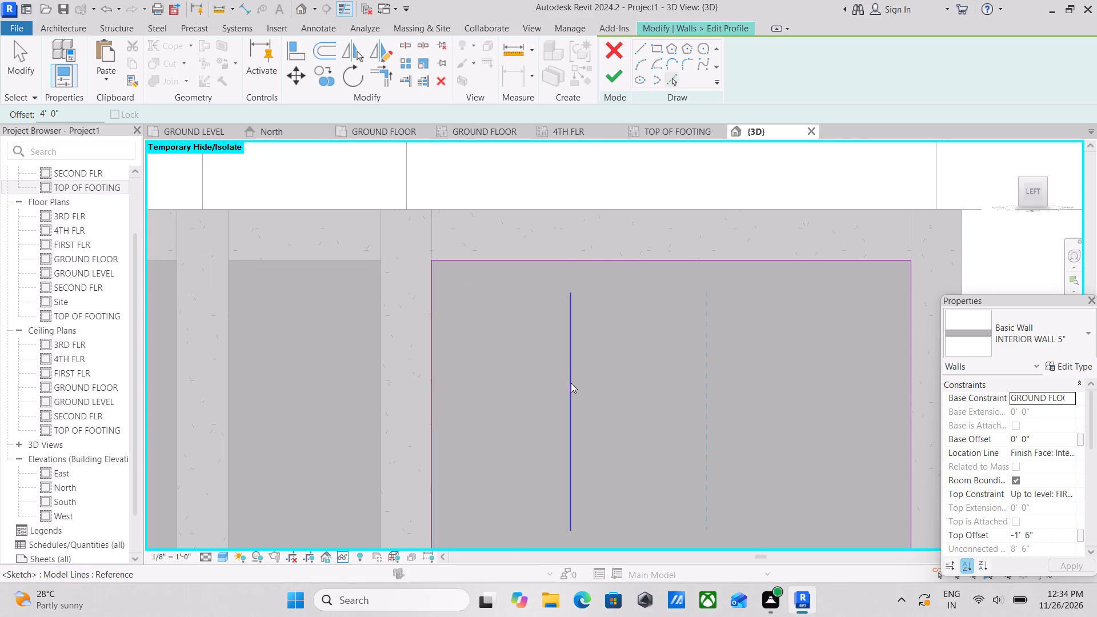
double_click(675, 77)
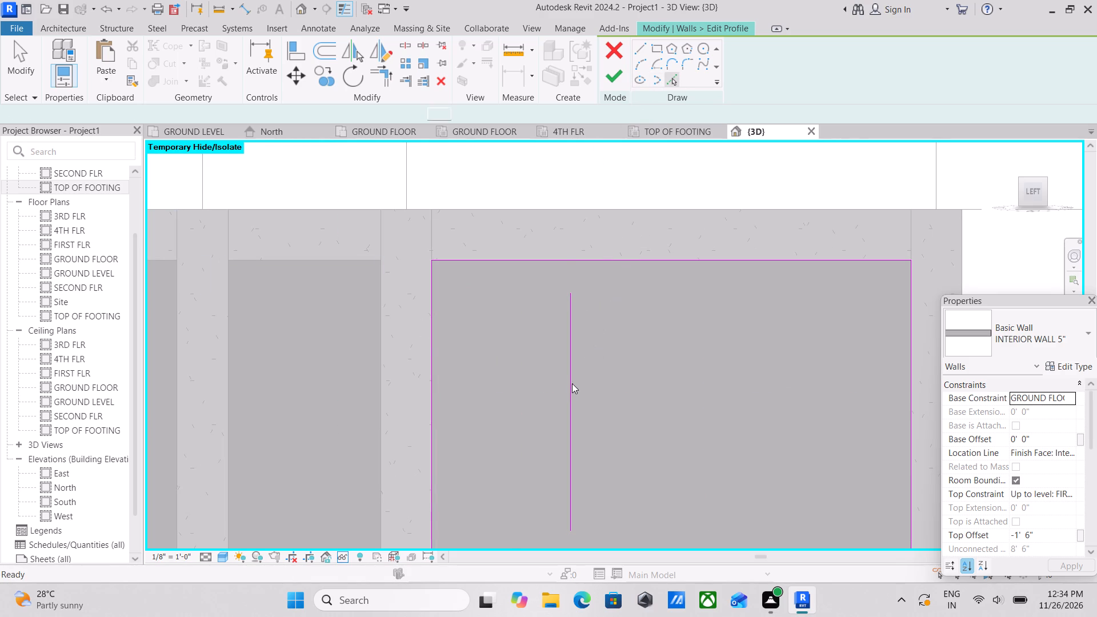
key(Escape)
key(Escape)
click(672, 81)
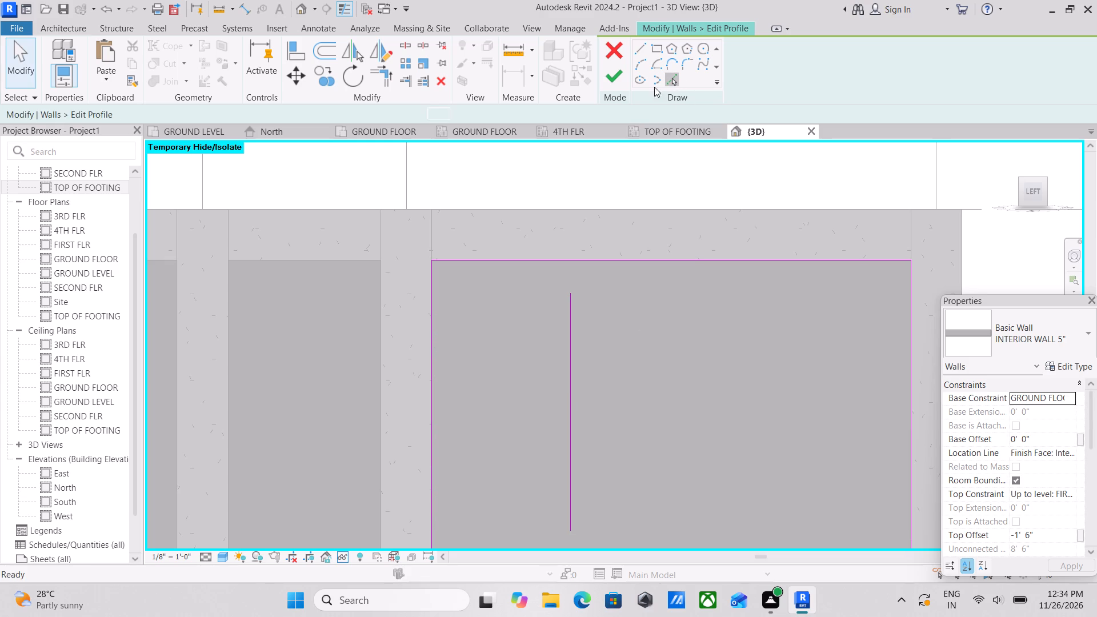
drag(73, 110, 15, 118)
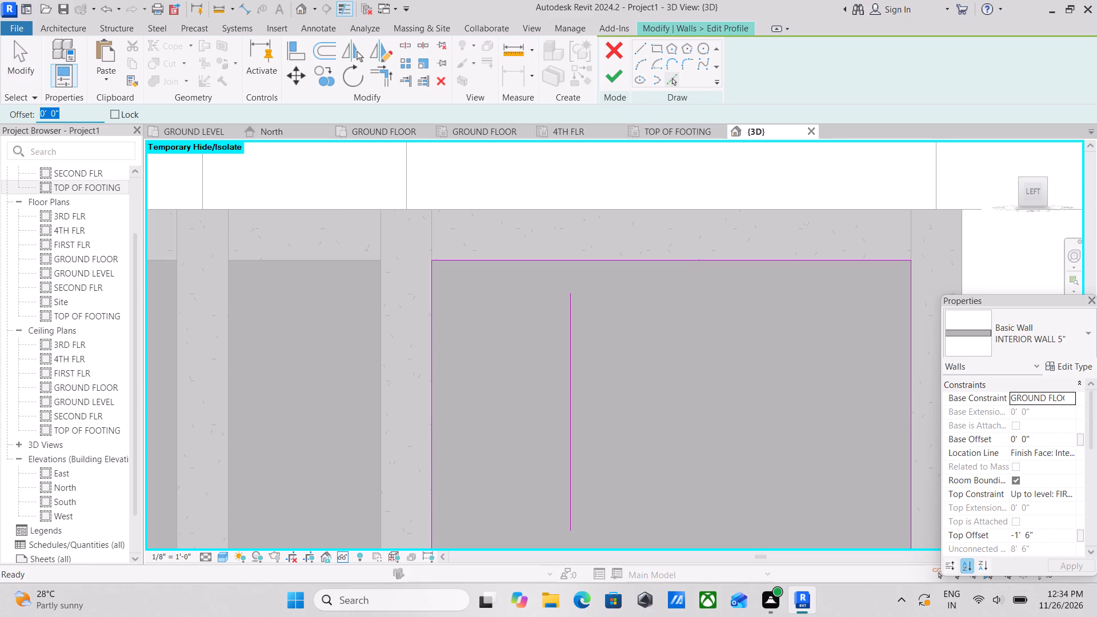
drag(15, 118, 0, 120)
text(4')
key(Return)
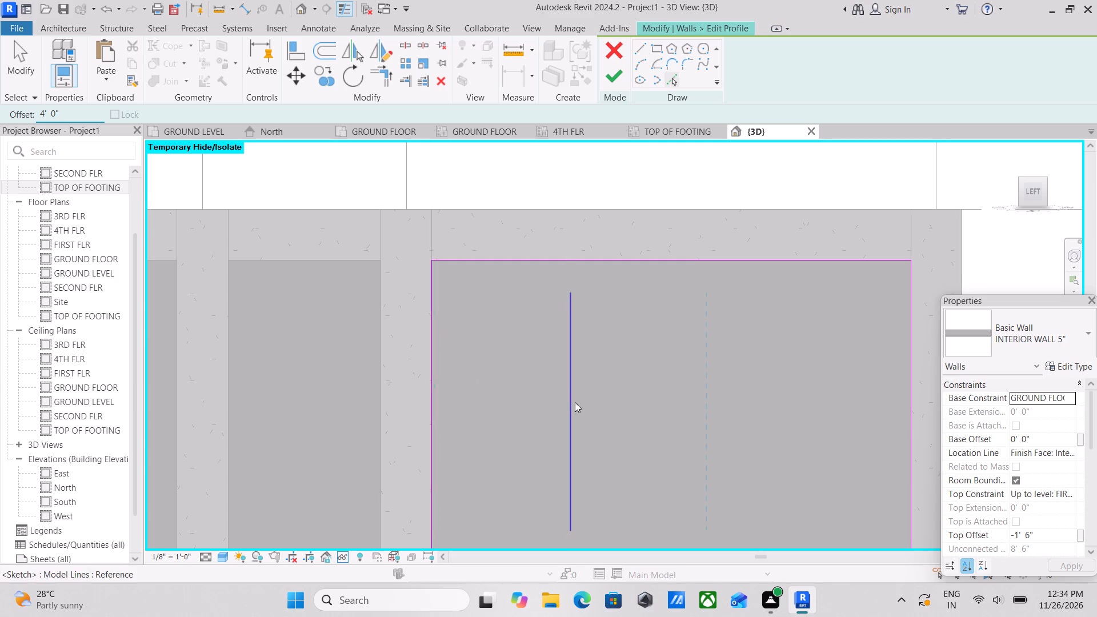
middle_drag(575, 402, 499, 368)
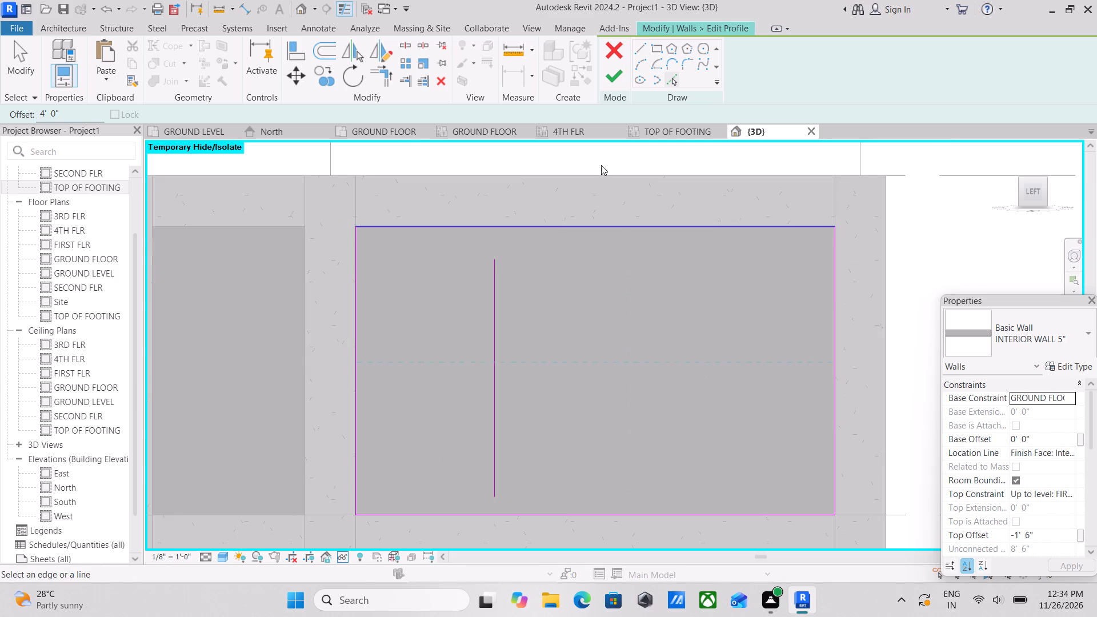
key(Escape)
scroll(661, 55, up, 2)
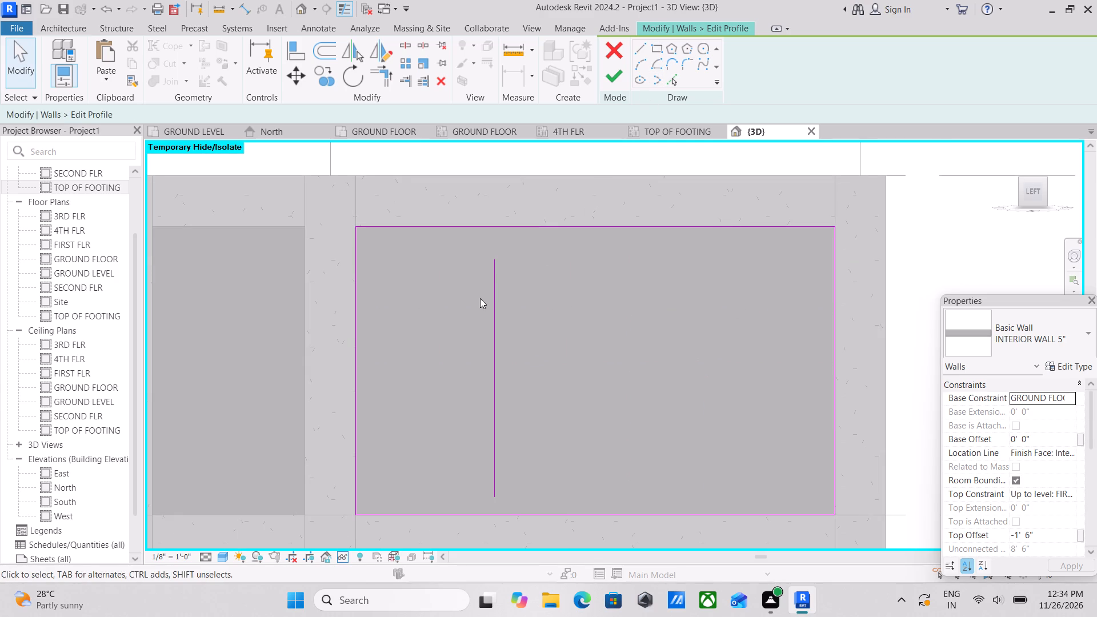
Draw a second vertical line about 7'-0" long, offset 4'-0" from the first line on the side away from the passage end.
click(671, 79)
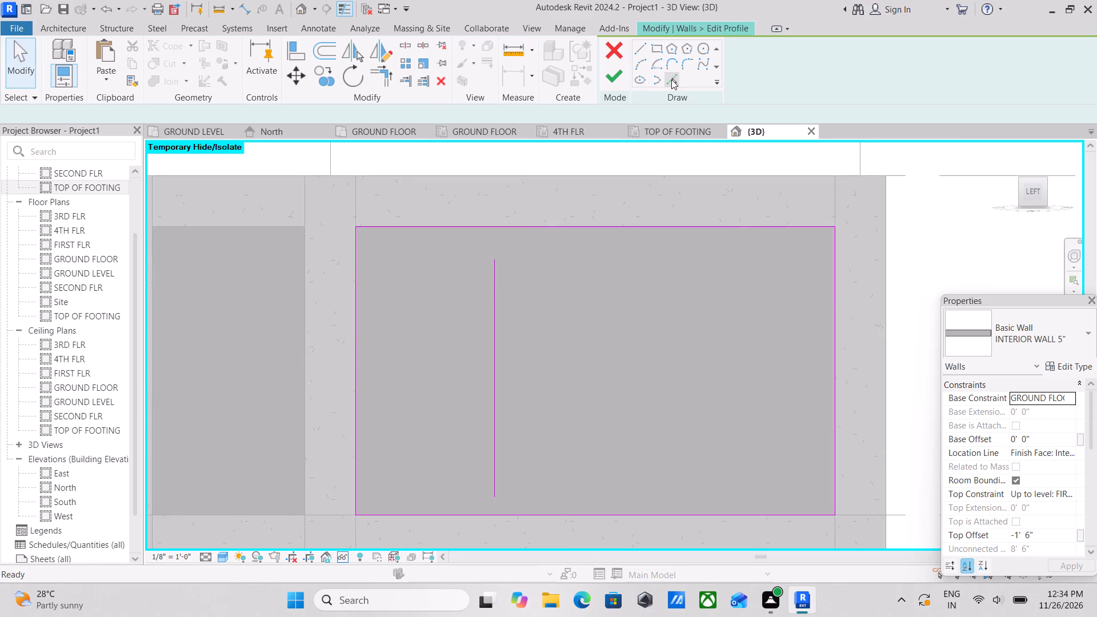
drag(69, 109, 10, 113)
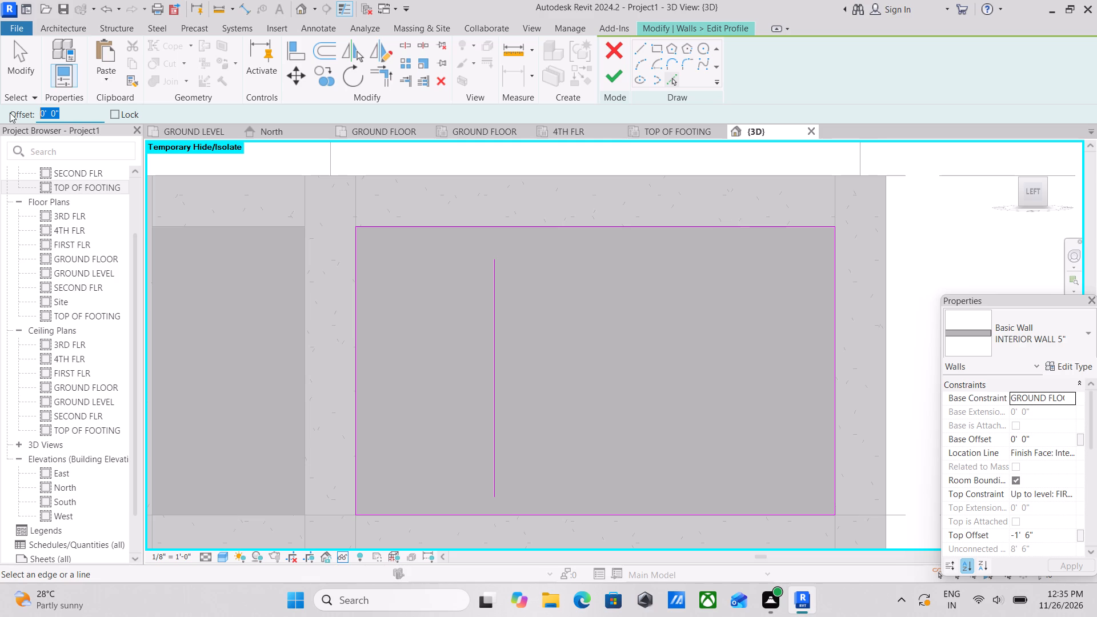
key(4)
key(apostrophe)
key(Return)
key(Escape)
key(Escape)
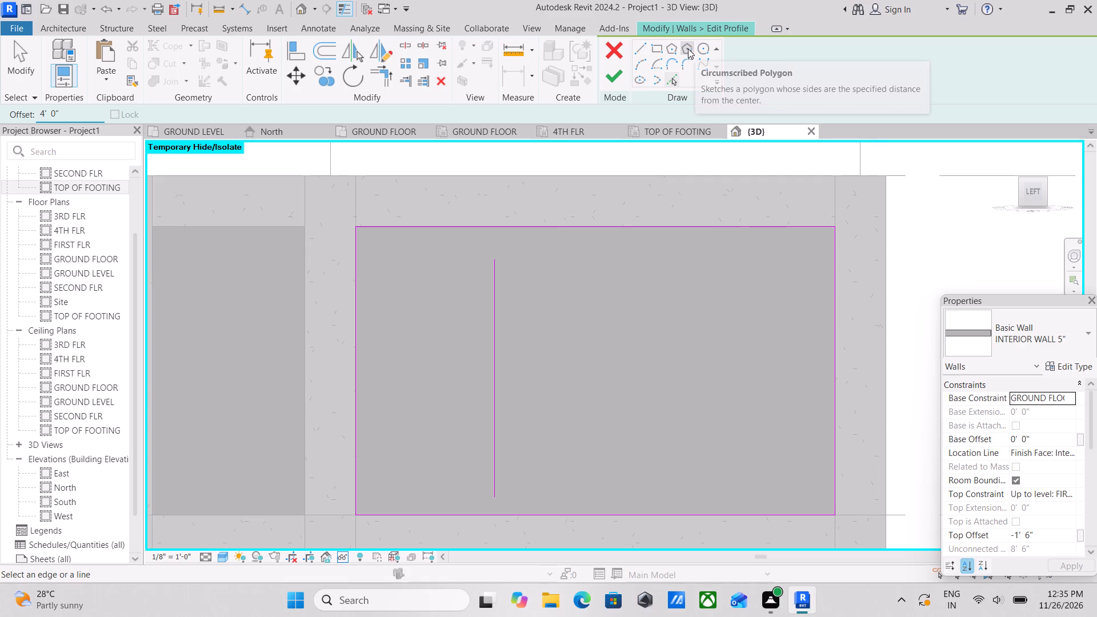
key(Escape)
click(640, 43)
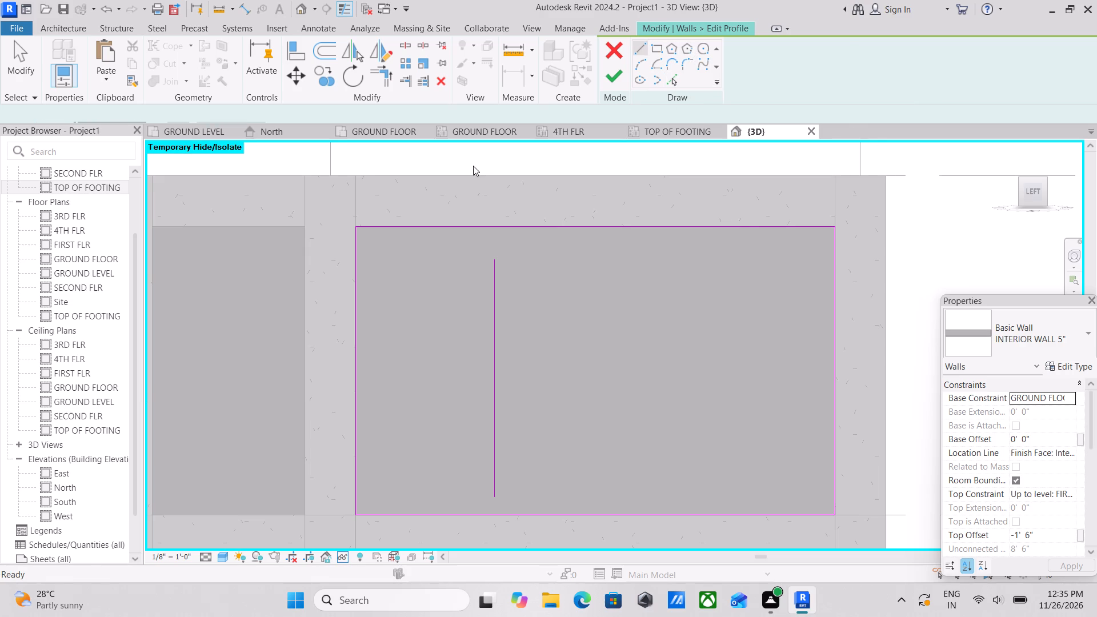
click(494, 259)
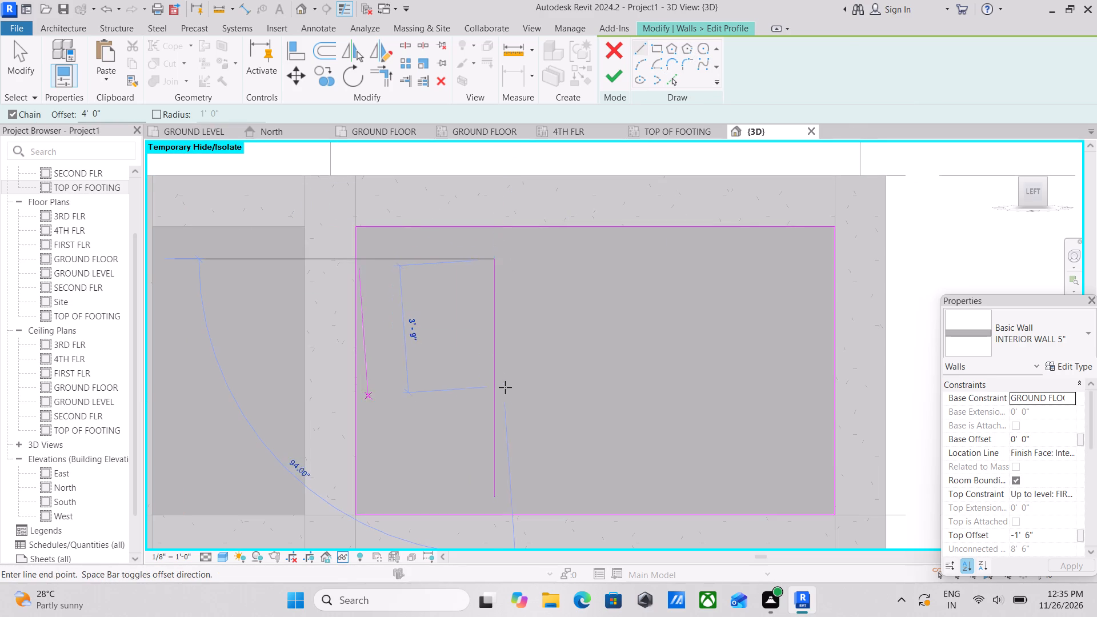
key(space)
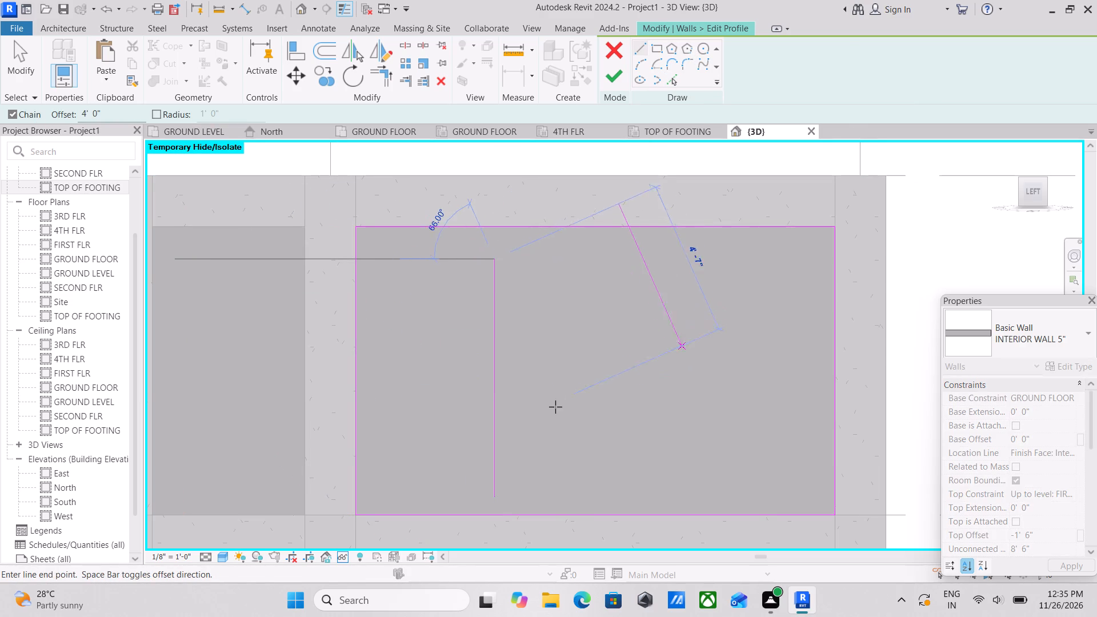
middle_drag(555, 407, 535, 313)
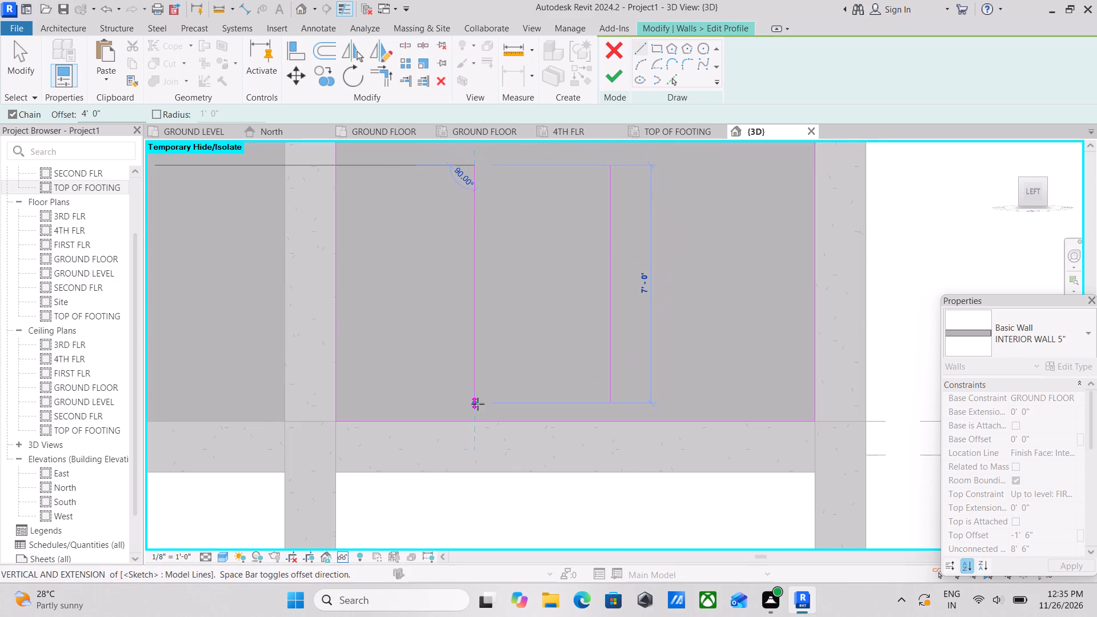
click(474, 403)
key(Escape)
key(Escape)
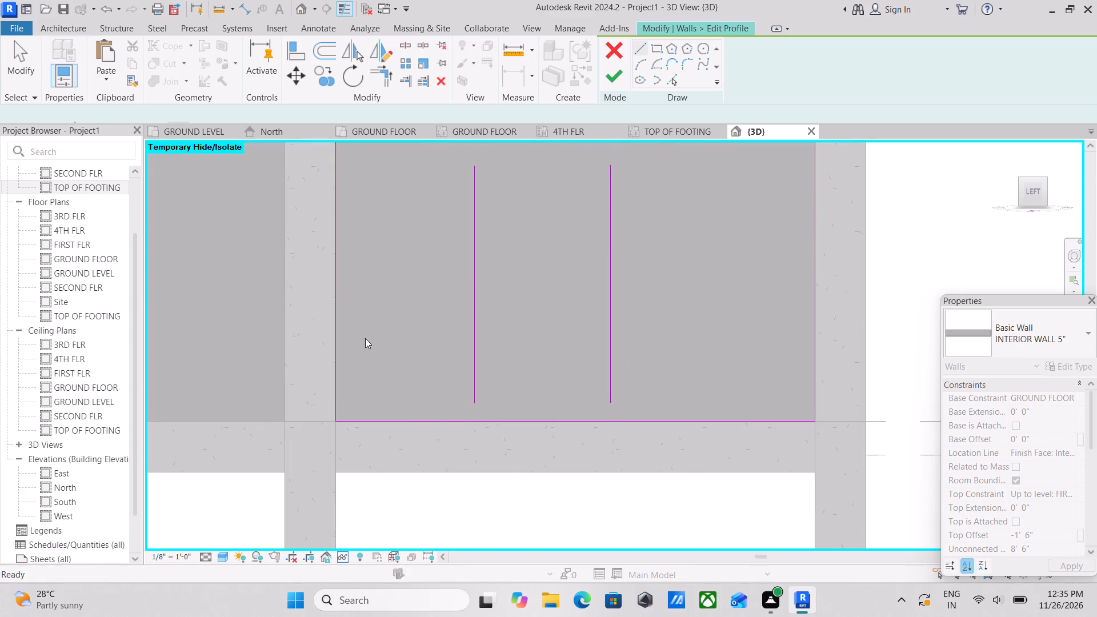
key(Escape)
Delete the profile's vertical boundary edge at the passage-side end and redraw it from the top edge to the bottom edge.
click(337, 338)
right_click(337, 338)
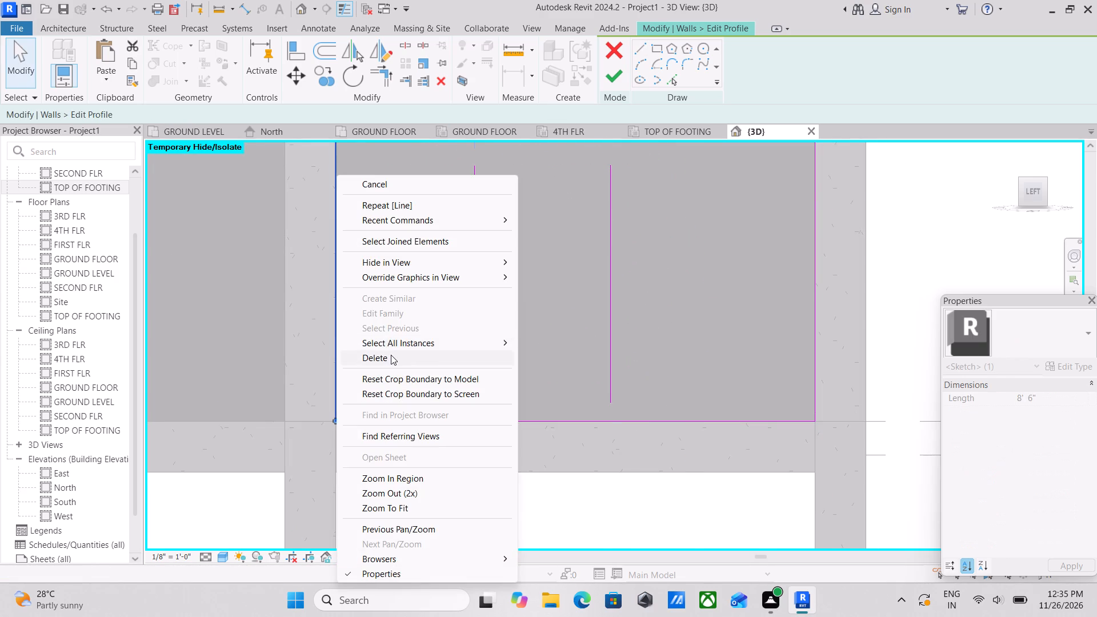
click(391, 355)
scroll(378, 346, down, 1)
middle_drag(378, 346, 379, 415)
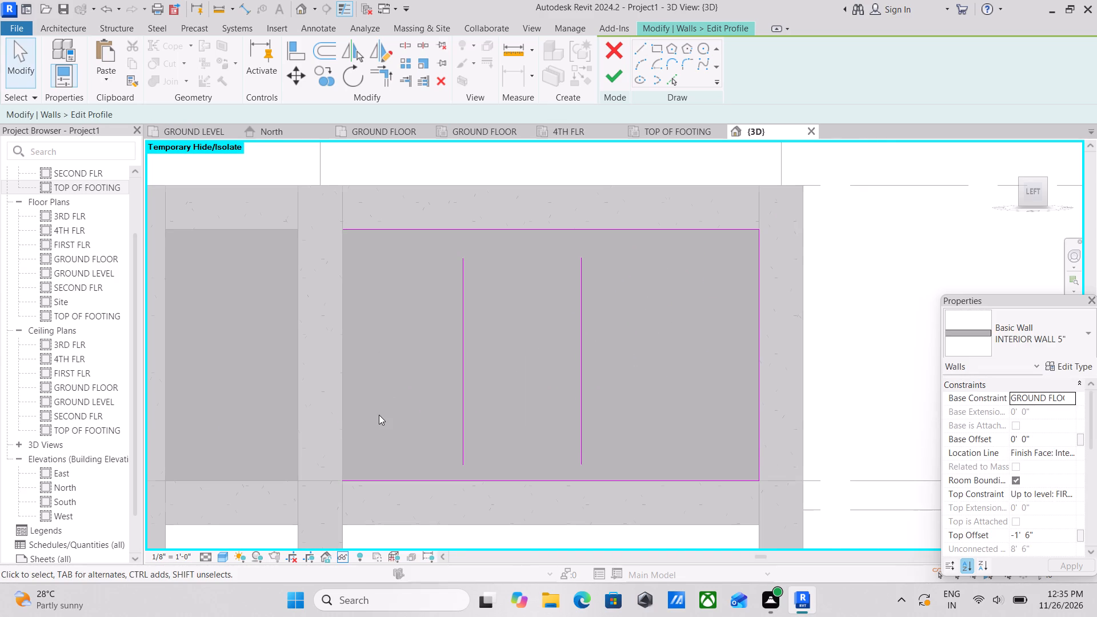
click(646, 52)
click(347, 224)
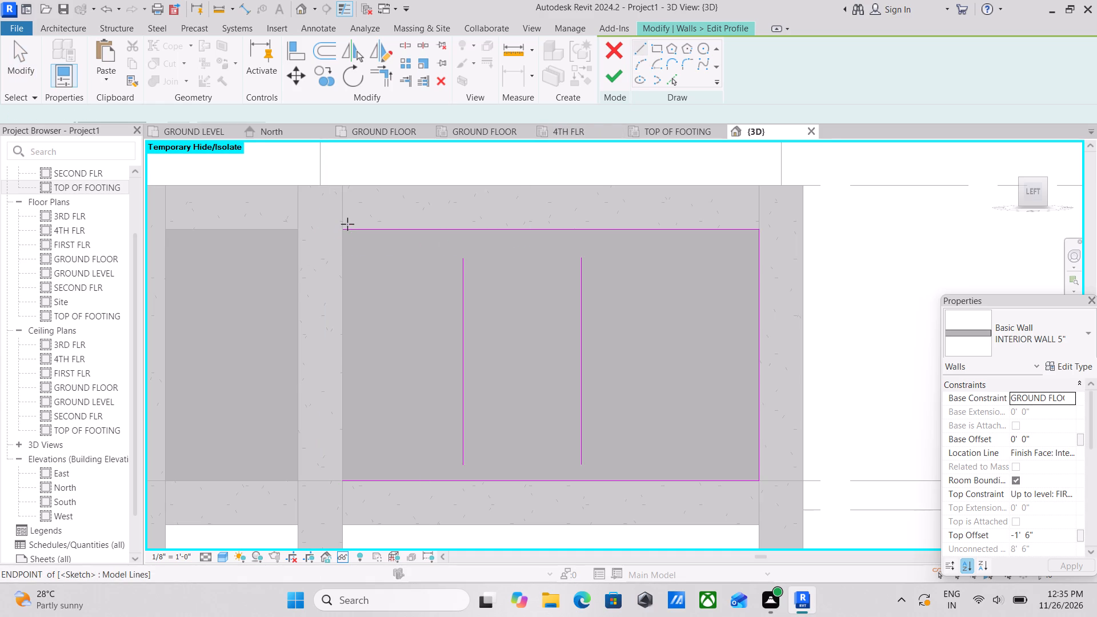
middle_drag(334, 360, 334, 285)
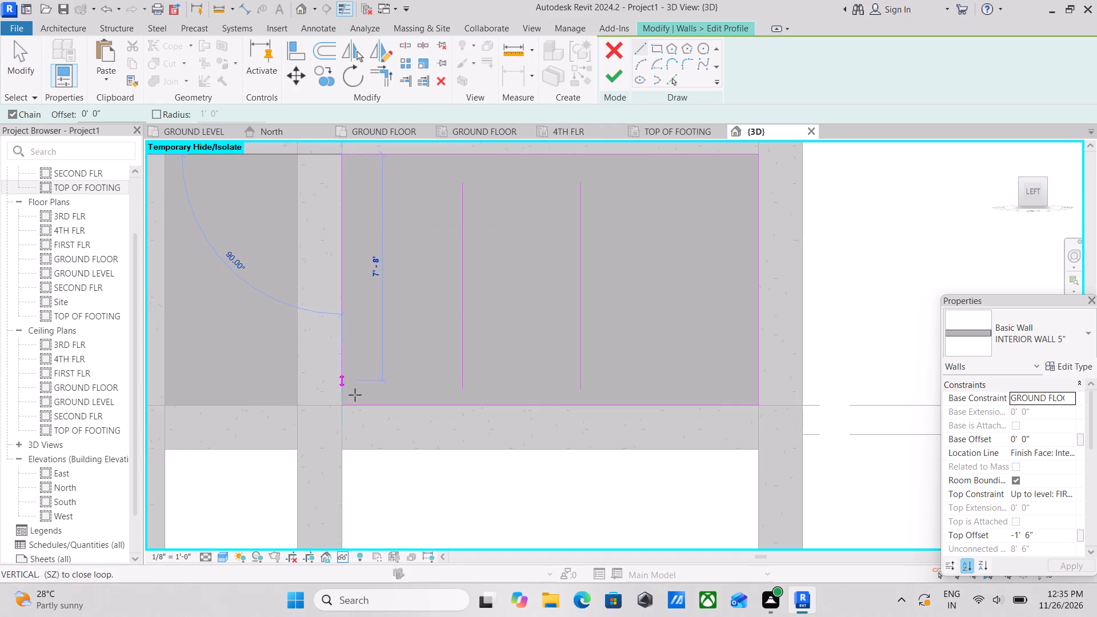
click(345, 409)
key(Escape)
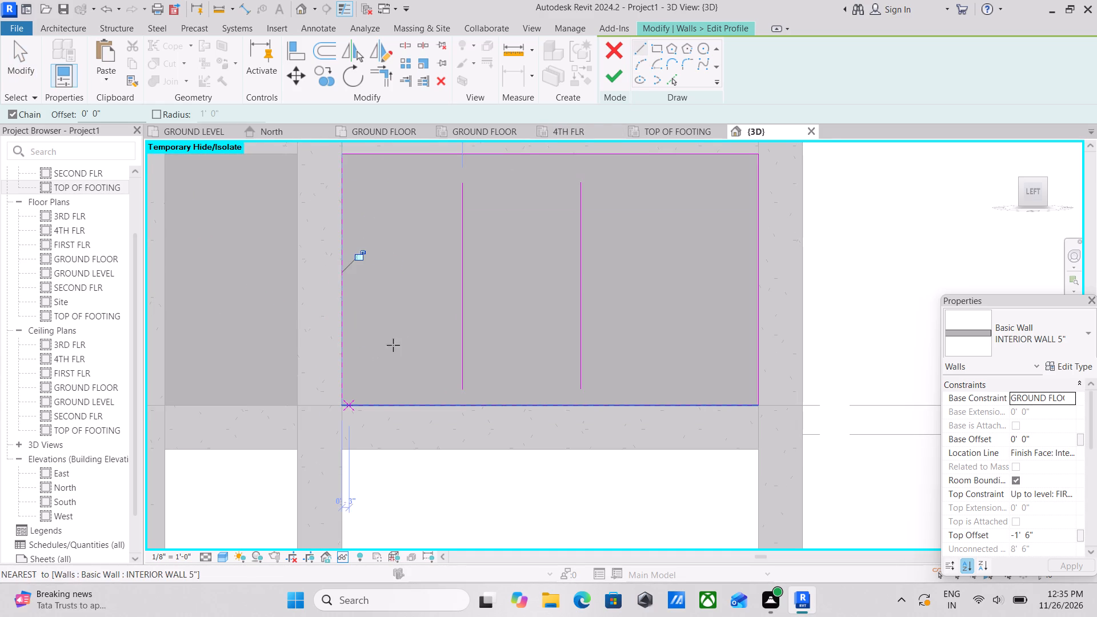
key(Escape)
Nudge both vertical opening lines down toward the profile's bottom edge, leaving about 2 1/2" under the passage-side line.
scroll(502, 270, up, 2)
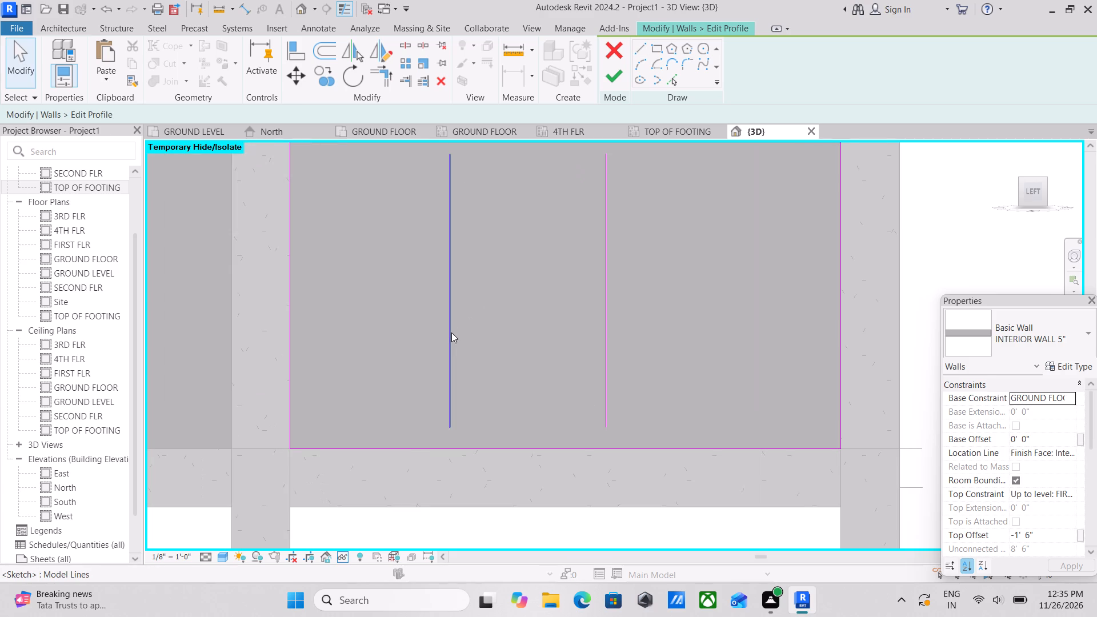
click(451, 332)
key(Down)
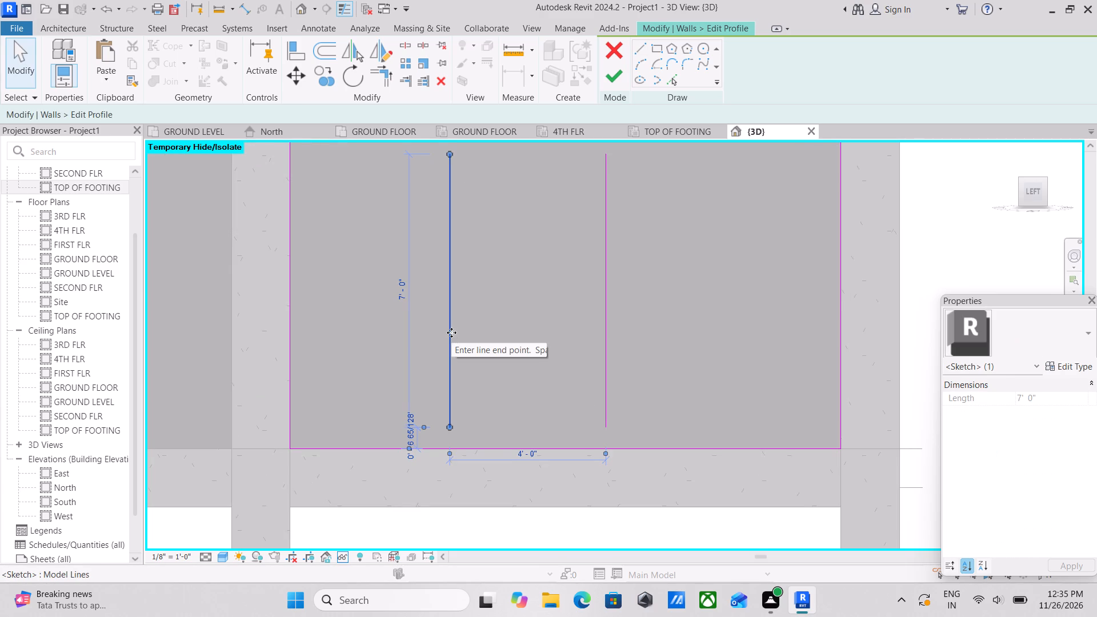
key(Down)
click(604, 362)
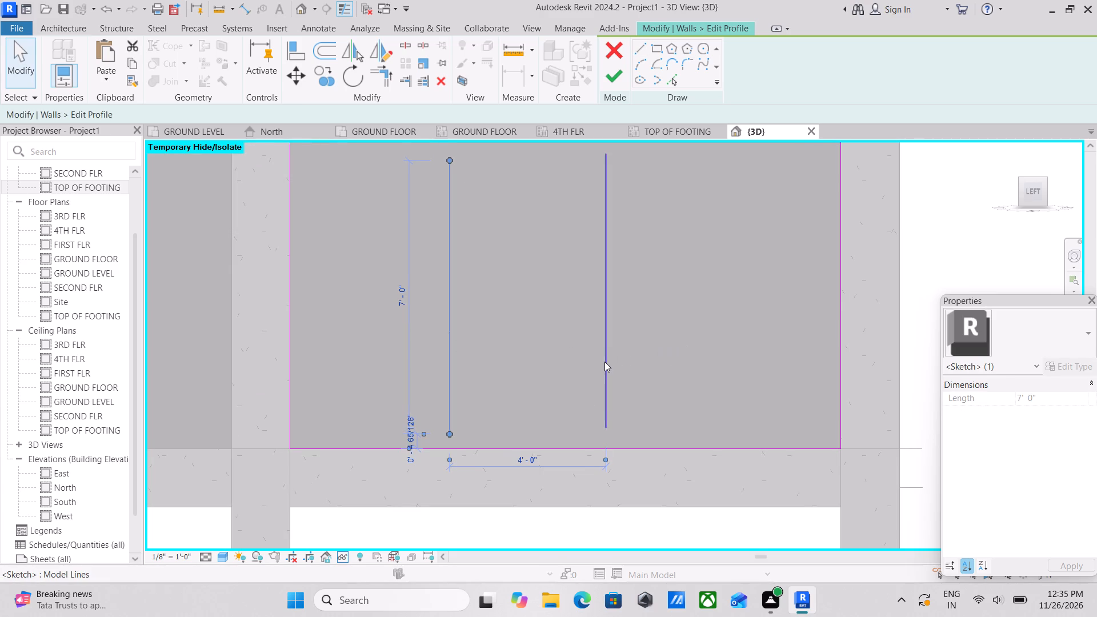
key(Down)
key(Down)
key(Down)
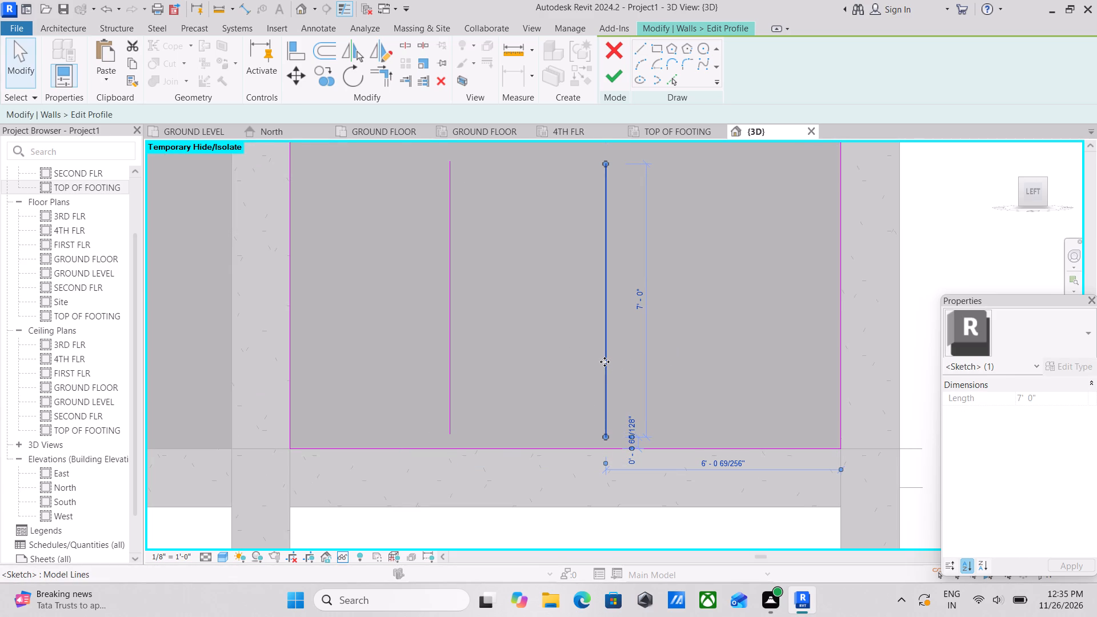
click(452, 372)
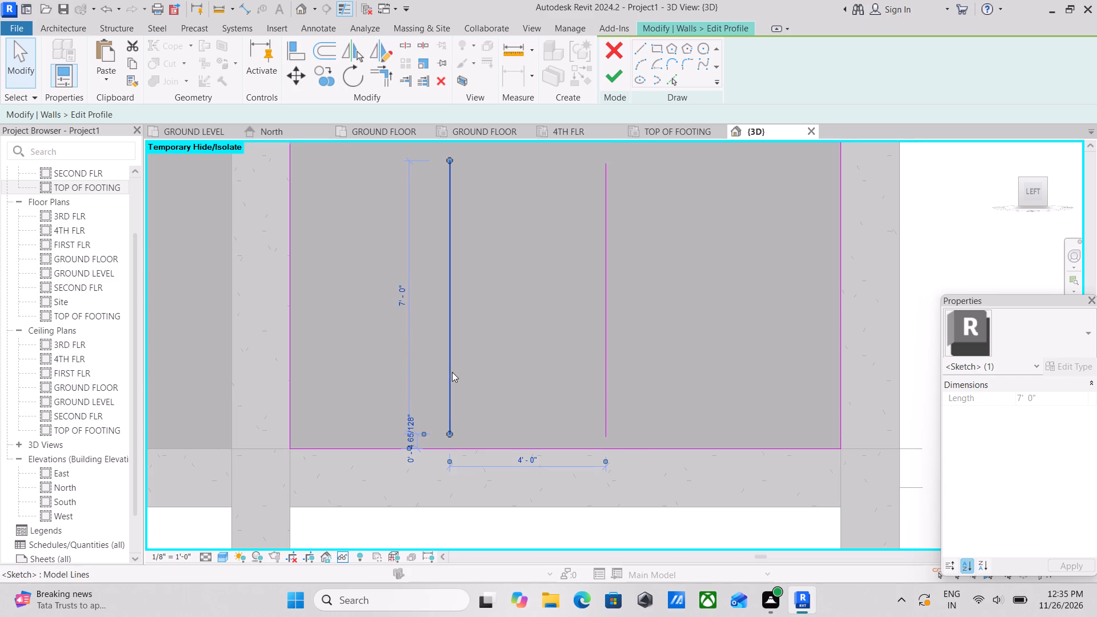
key(Down)
key(Down)
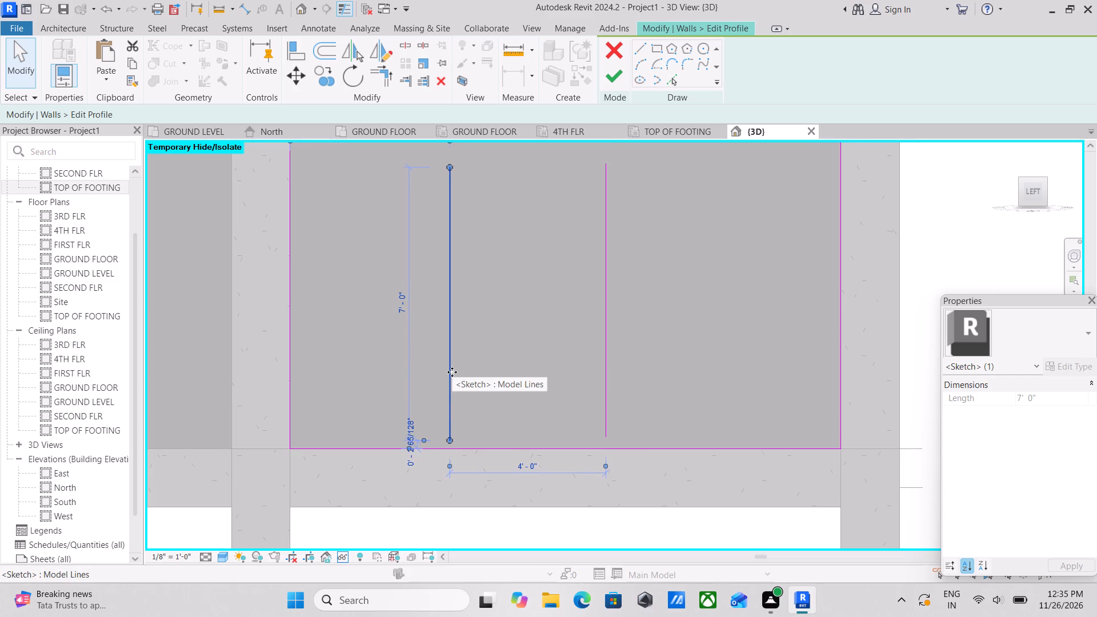
key(Escape)
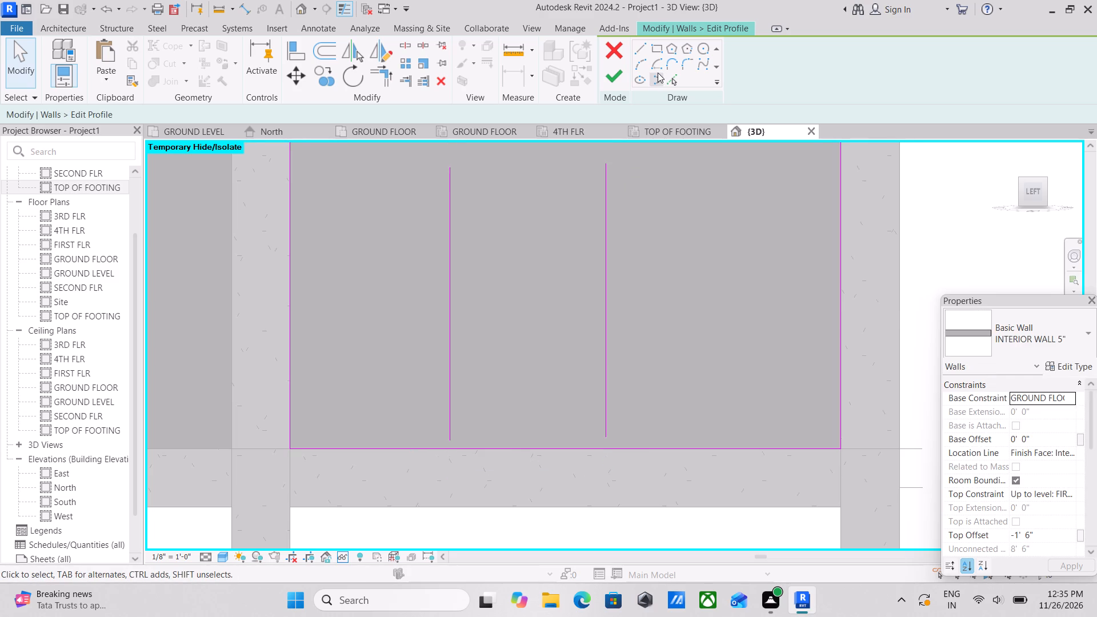
Draw a horizontal 4'-0" line joining the lower ends of the two vertical opening lines.
click(637, 49)
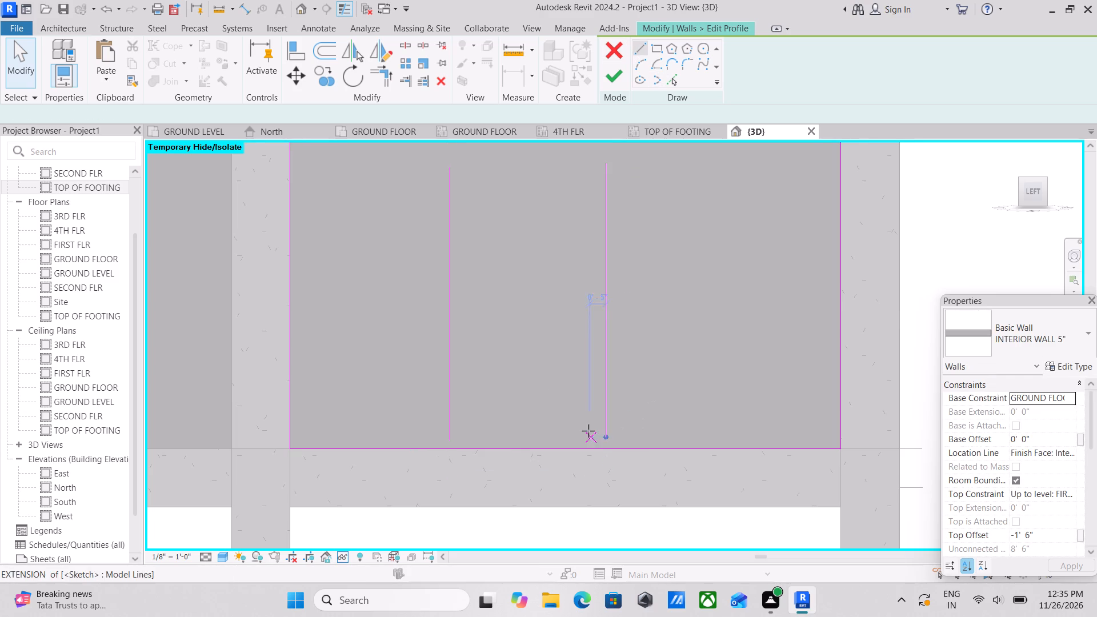
click(603, 433)
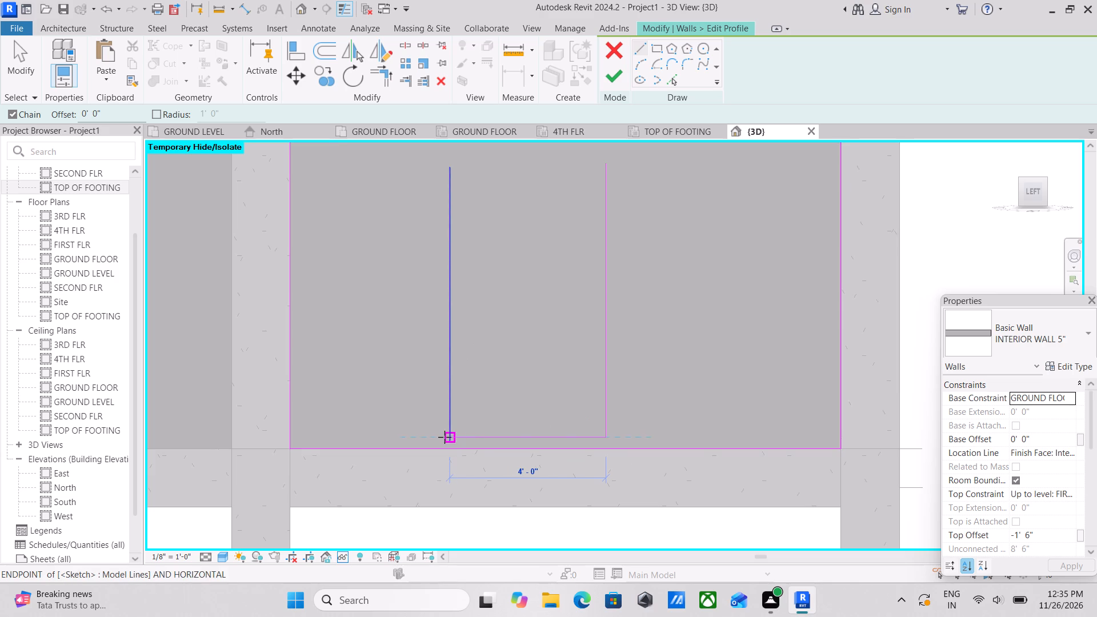
click(445, 437)
key(Escape)
middle_drag(486, 307, 478, 416)
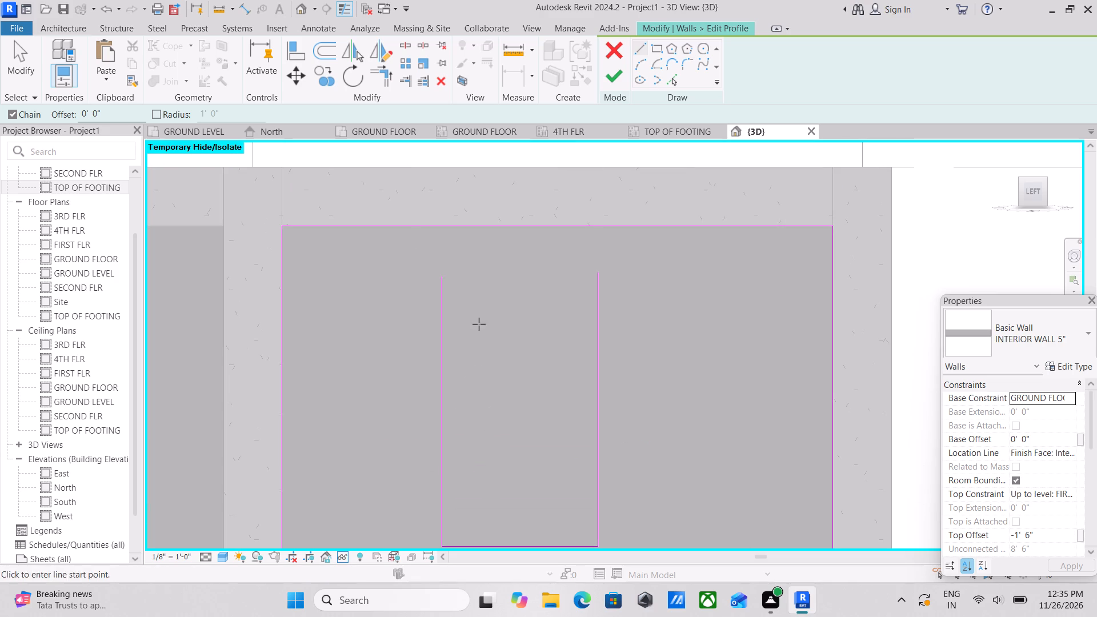
key(Escape)
Shorten both vertical opening lines from their upper ends to a length of 6'-5".
click(443, 293)
drag(442, 279, 442, 297)
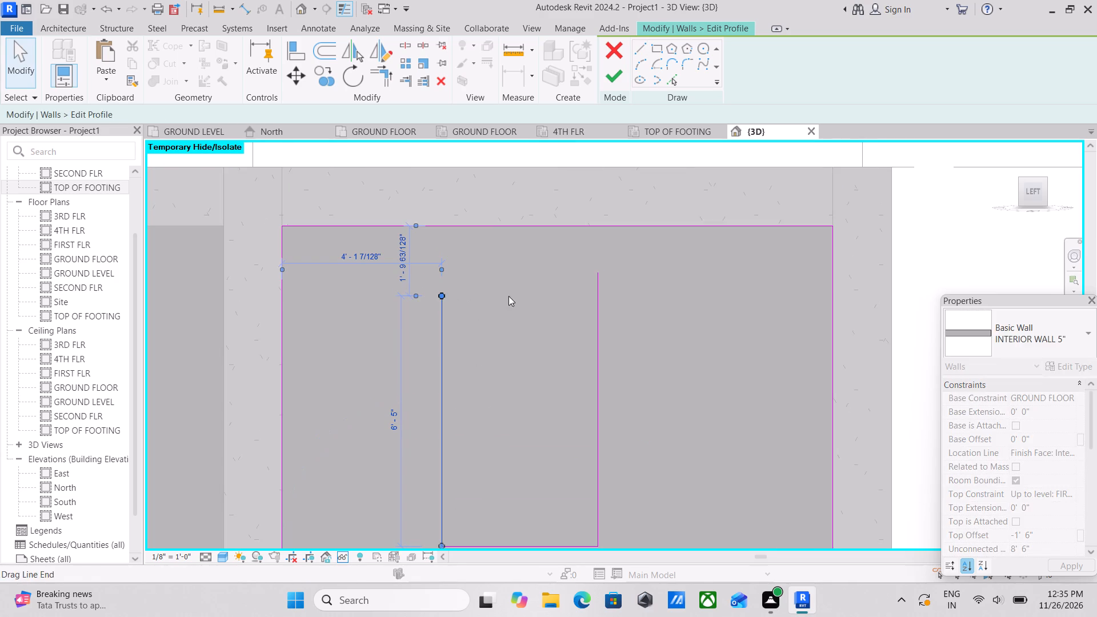
click(600, 294)
drag(599, 274, 599, 295)
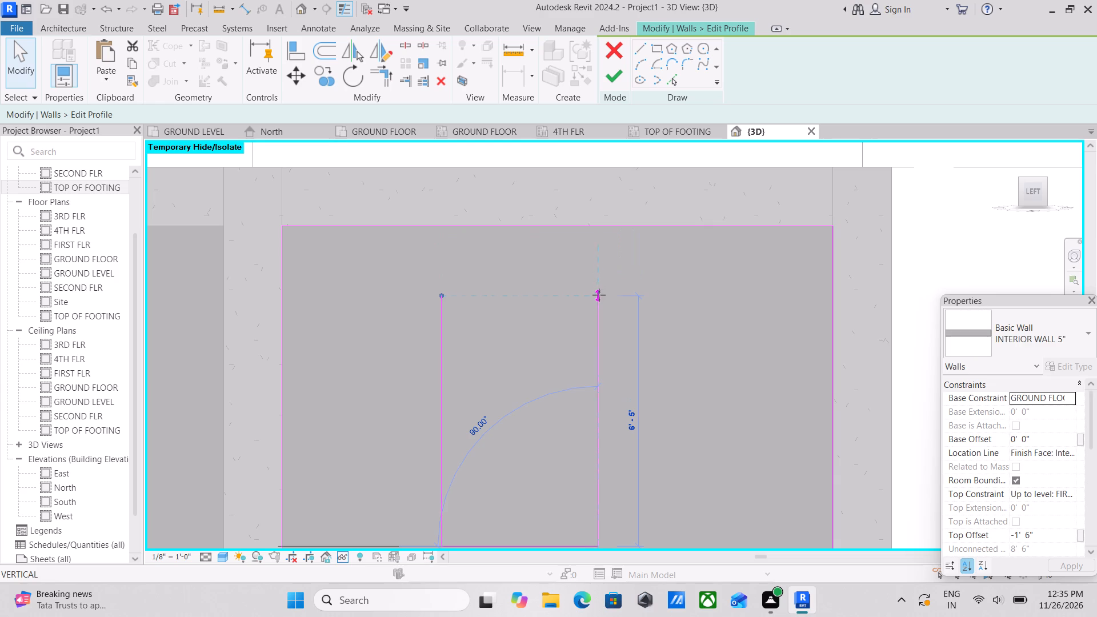
drag(599, 295, 599, 298)
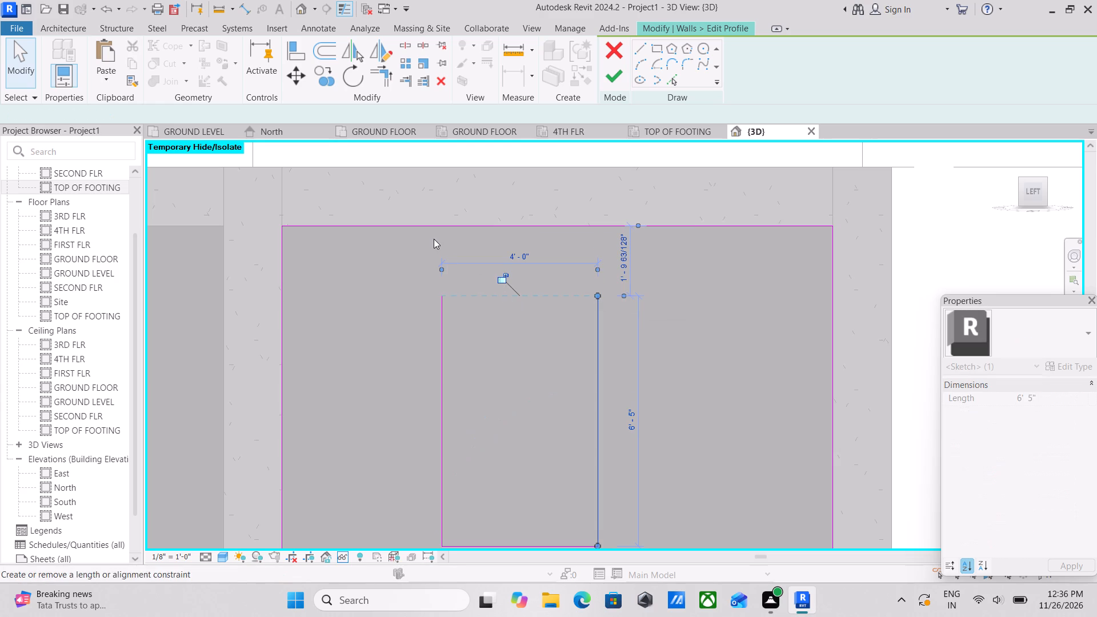
Close the top of the 4'-0" opening with a half-ellipse arch rising about 1'-5" above the two vertical lines.
click(654, 77)
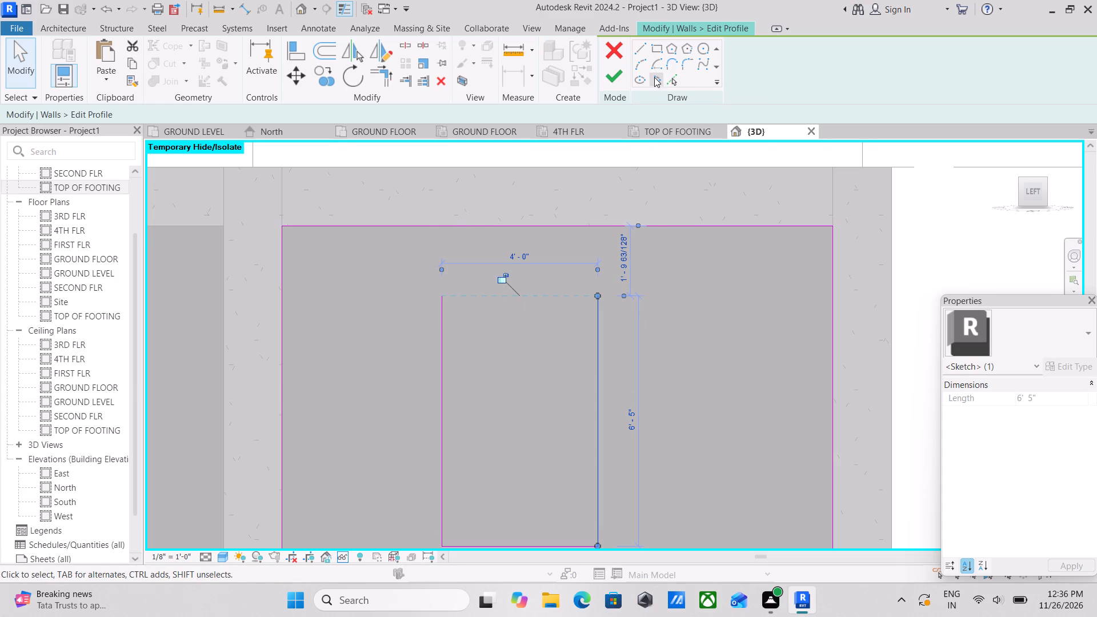
click(595, 295)
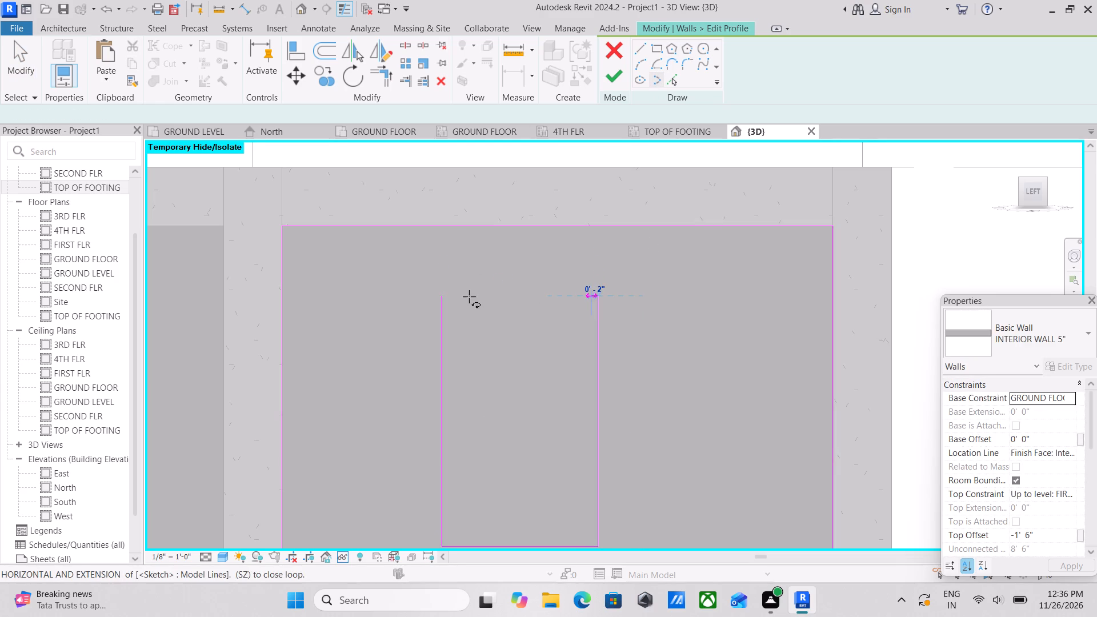
click(439, 293)
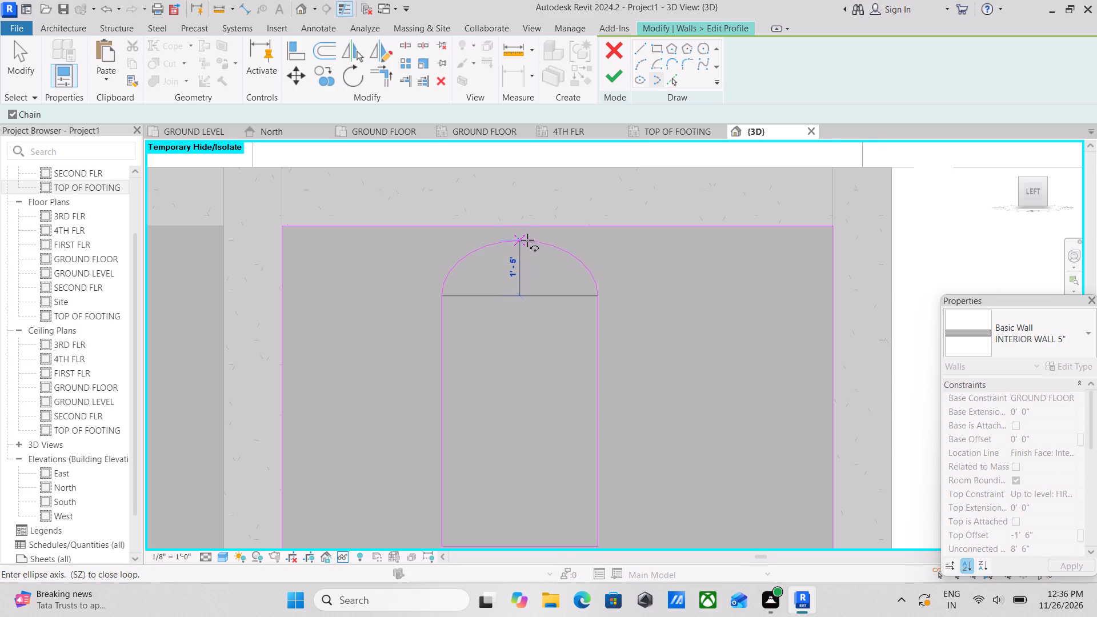
click(527, 239)
key(Escape)
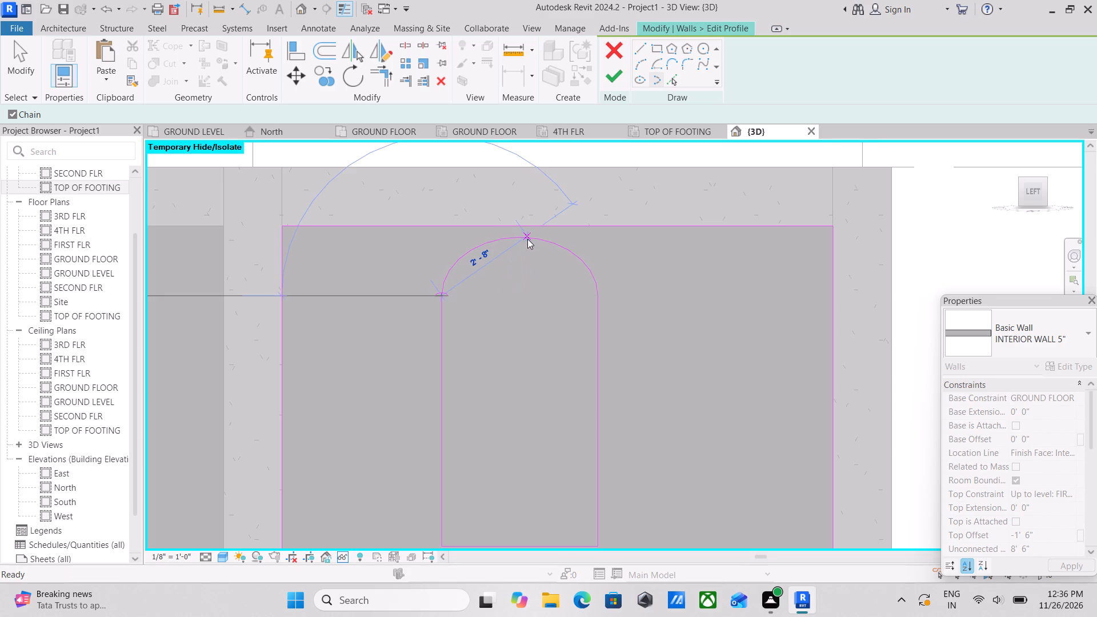
scroll(527, 239, down, 2)
key(Escape)
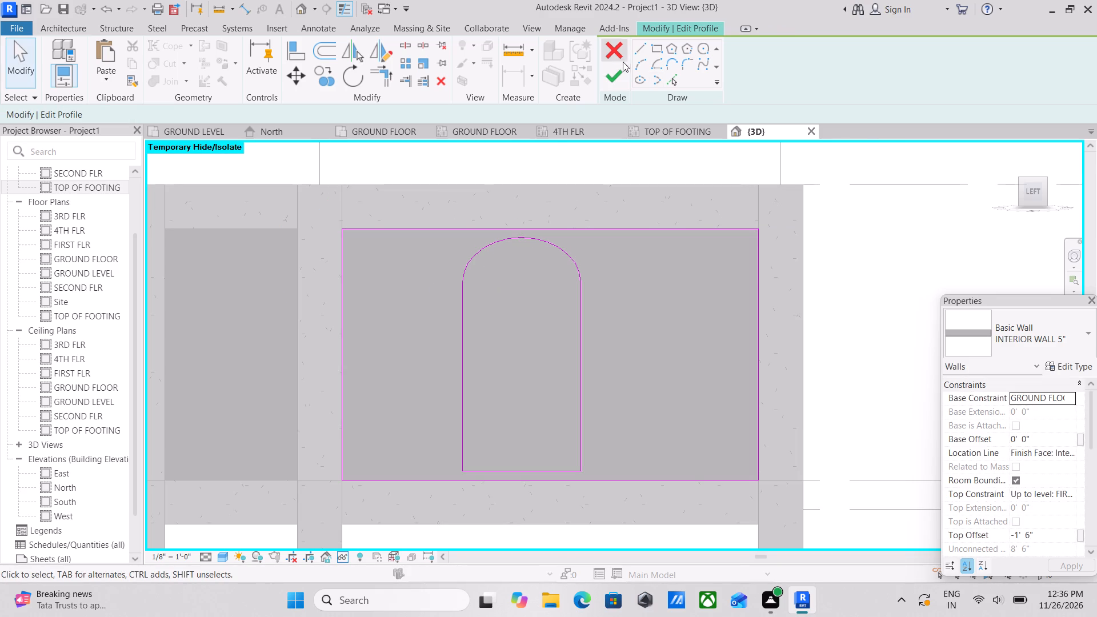
Finish the wall's profile edit and delete the redundant room from the enclosed region shared by Room 6 and the Living Room.
click(619, 67)
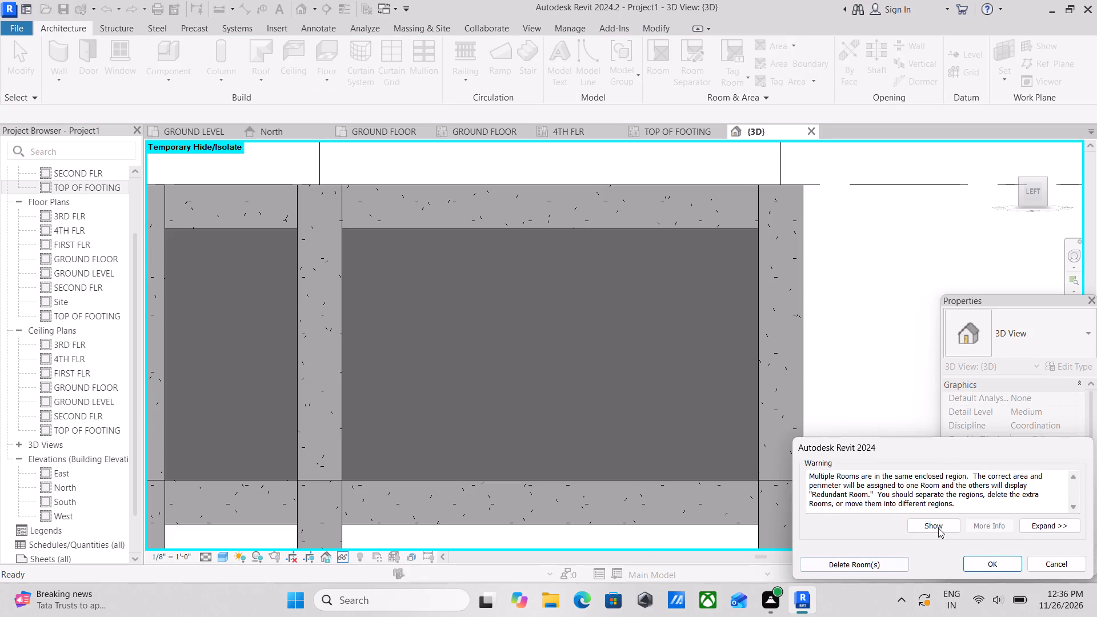
click(879, 569)
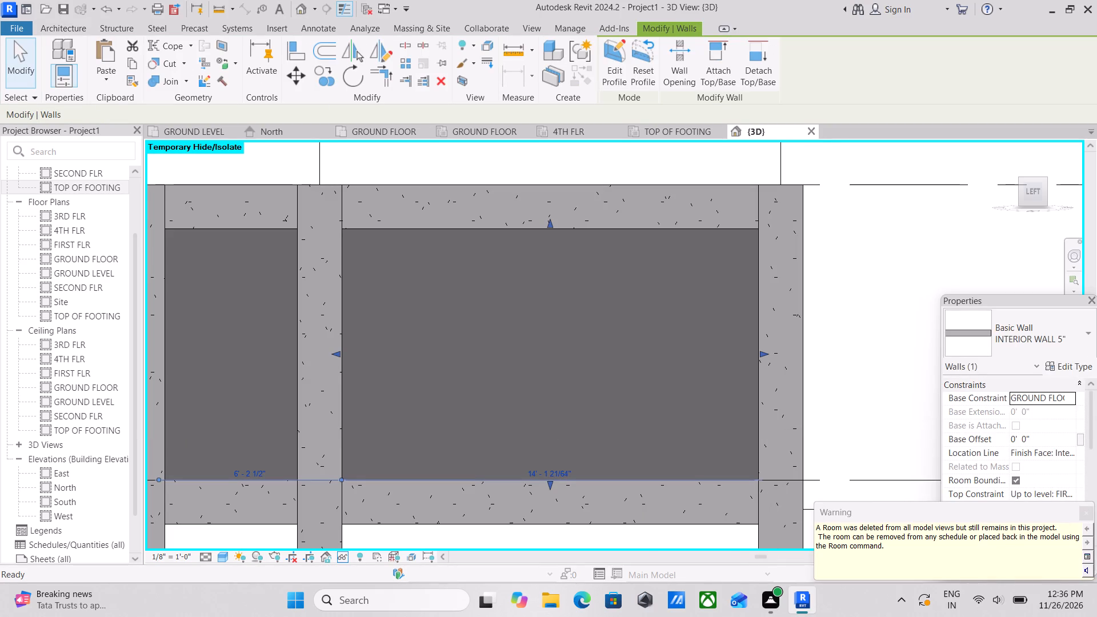
click(1087, 515)
scroll(499, 350, down, 3)
key(Escape)
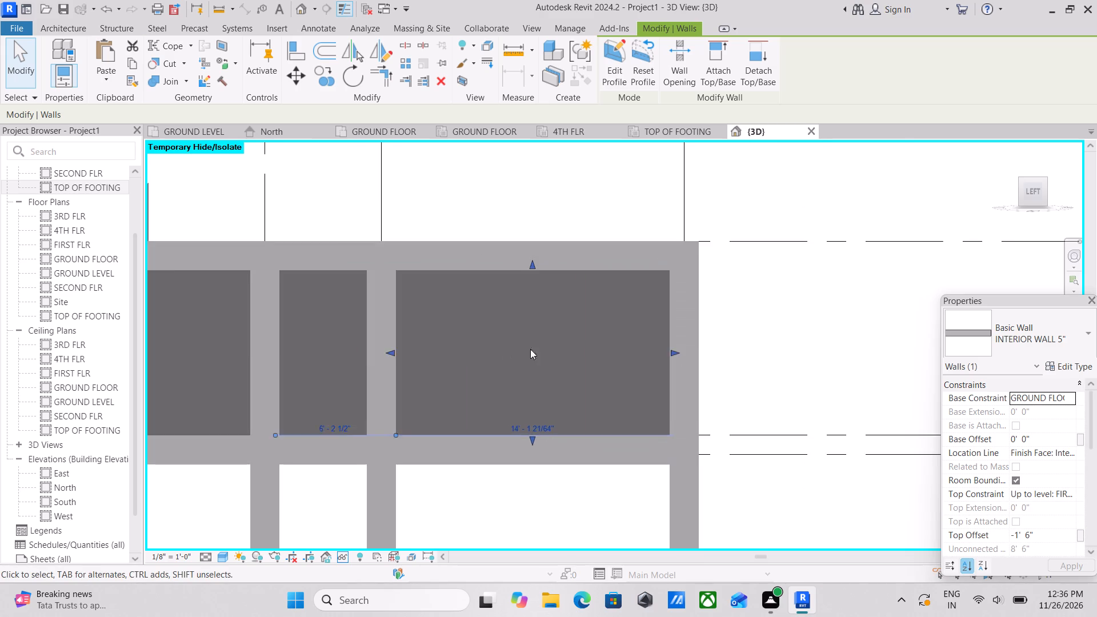
Examine the arched opening and the surrounding ground floor walls and doors in the 3D model from several angles.
scroll(550, 347, down, 4)
shift+middle_drag(490, 360, 550, 457)
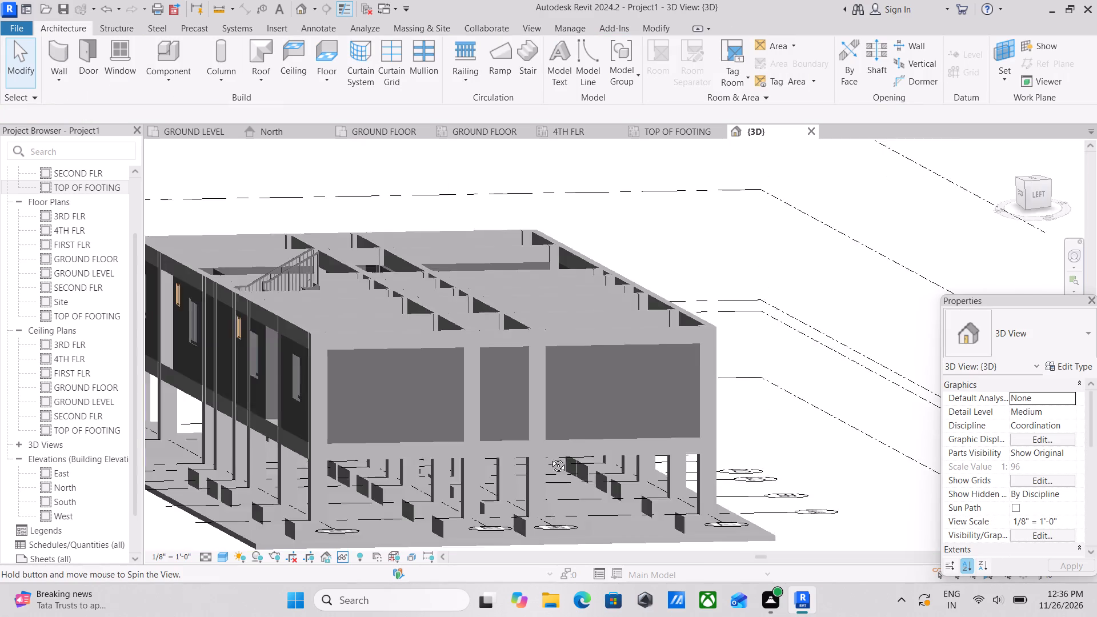
shift+middle_drag(550, 457, 438, 553)
shift+middle_drag(495, 426, 425, 435)
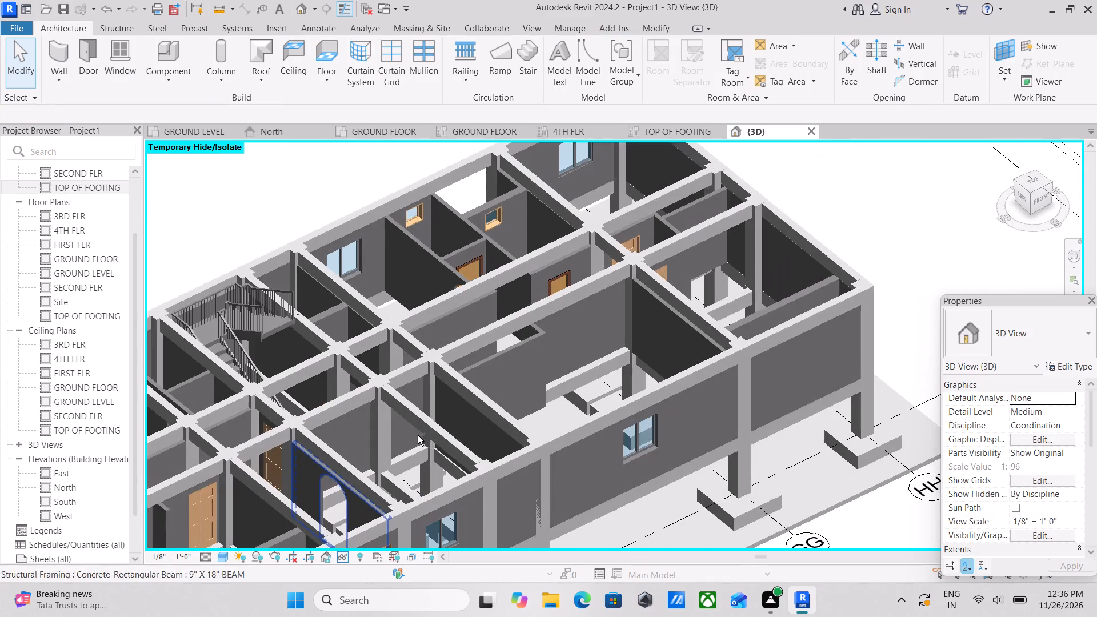
middle_drag(400, 435, 507, 356)
shift+middle_drag(440, 413, 403, 413)
scroll(403, 413, down, 1)
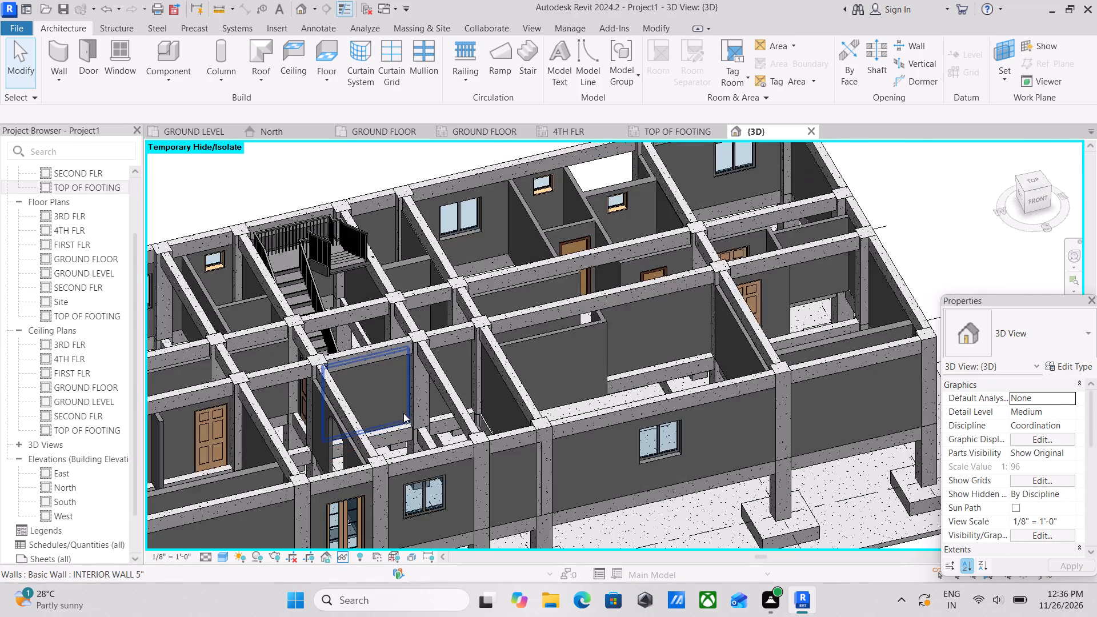
middle_drag(403, 413, 578, 342)
middle_drag(445, 398, 548, 370)
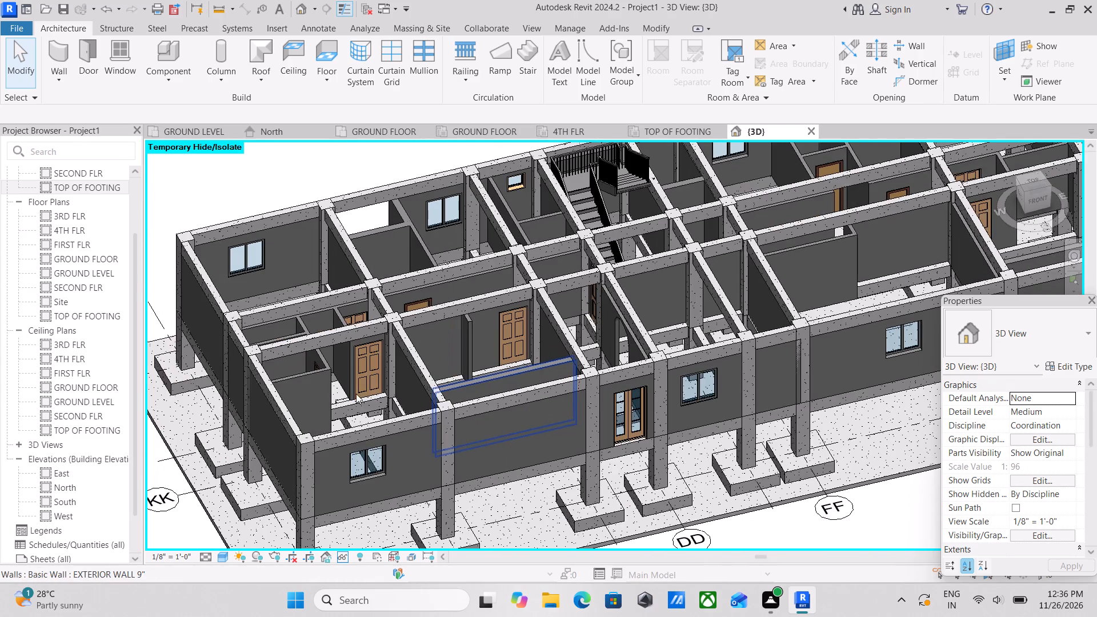
scroll(293, 380, up, 2)
scroll(294, 379, down, 2)
scroll(417, 363, down, 1)
middle_drag(417, 364, 398, 364)
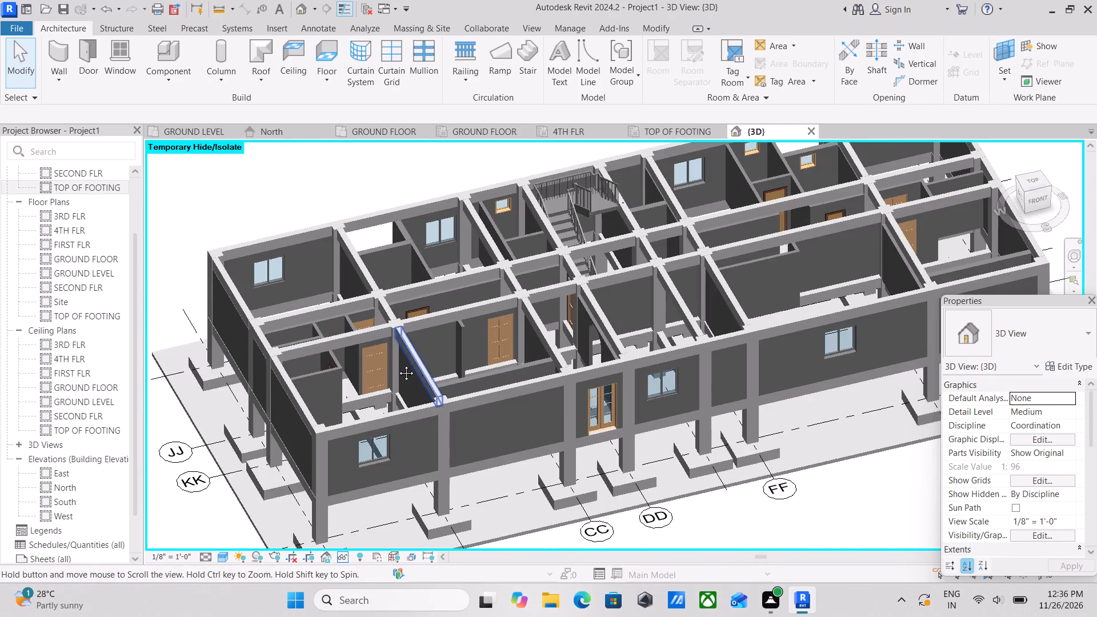
middle_drag(398, 364, 309, 378)
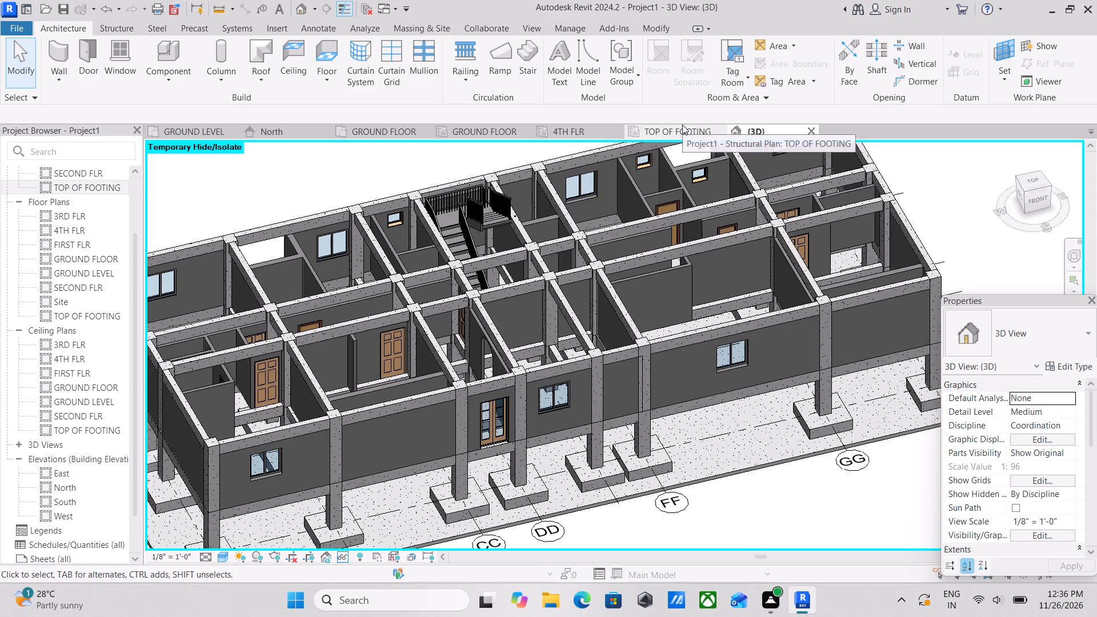
Examine the ground floor plan around the stair, lift, corridor, Room 6 and Room 23 against the plan image.
click(383, 130)
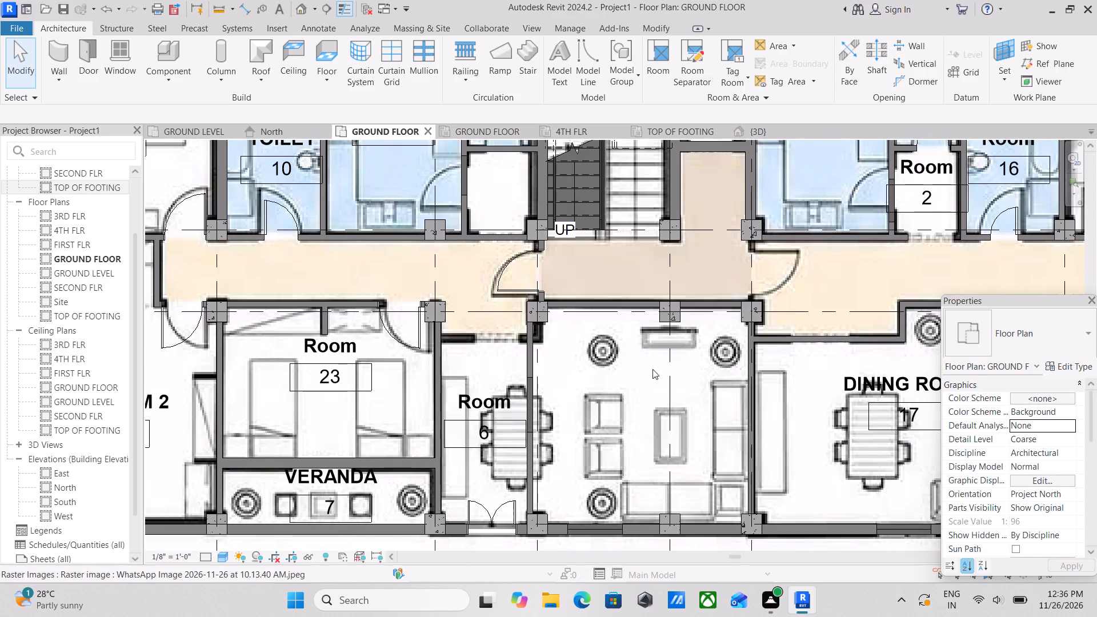
middle_drag(653, 370, 587, 379)
middle_drag(518, 389, 571, 407)
scroll(559, 392, down, 2)
middle_drag(559, 392, 533, 427)
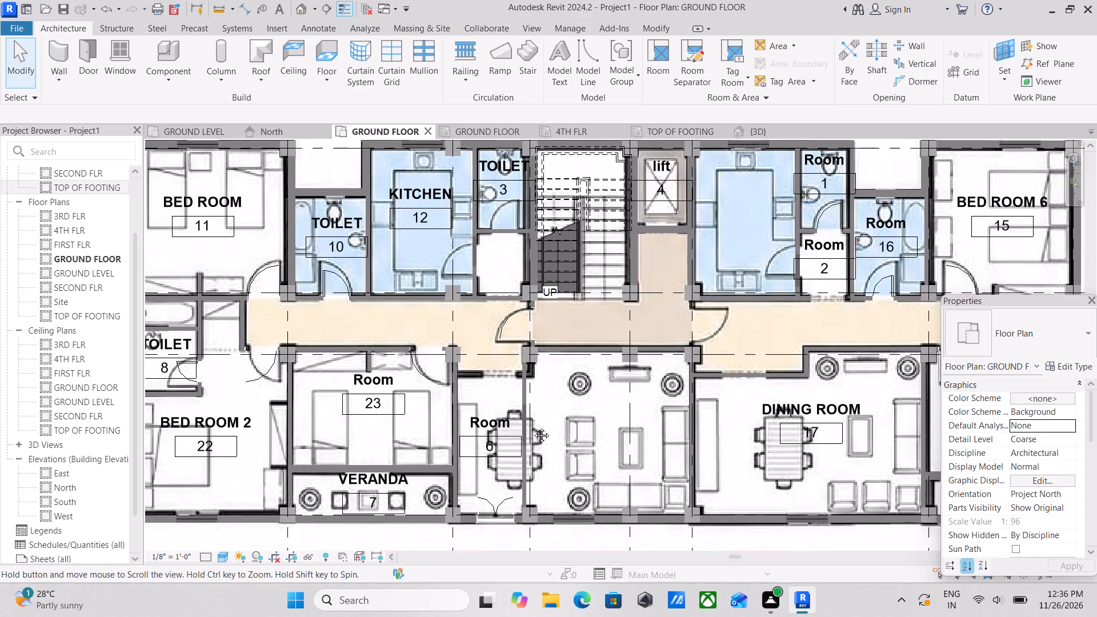
middle_drag(533, 427, 525, 442)
scroll(696, 271, up, 2)
middle_drag(670, 277, 644, 283)
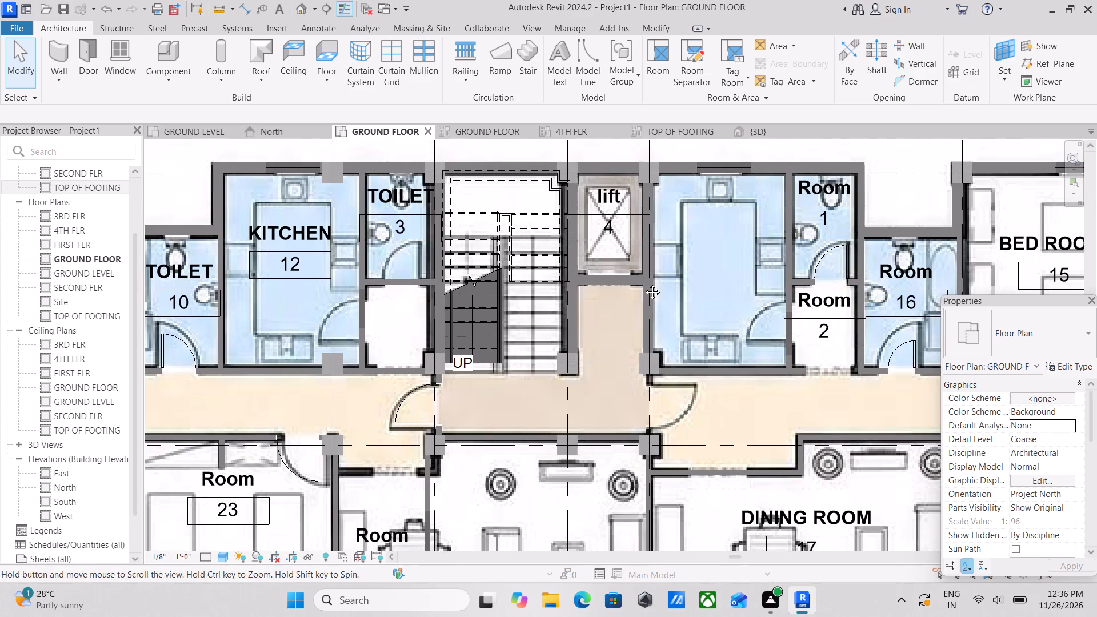
middle_drag(644, 283, 604, 291)
middle_drag(550, 348, 606, 301)
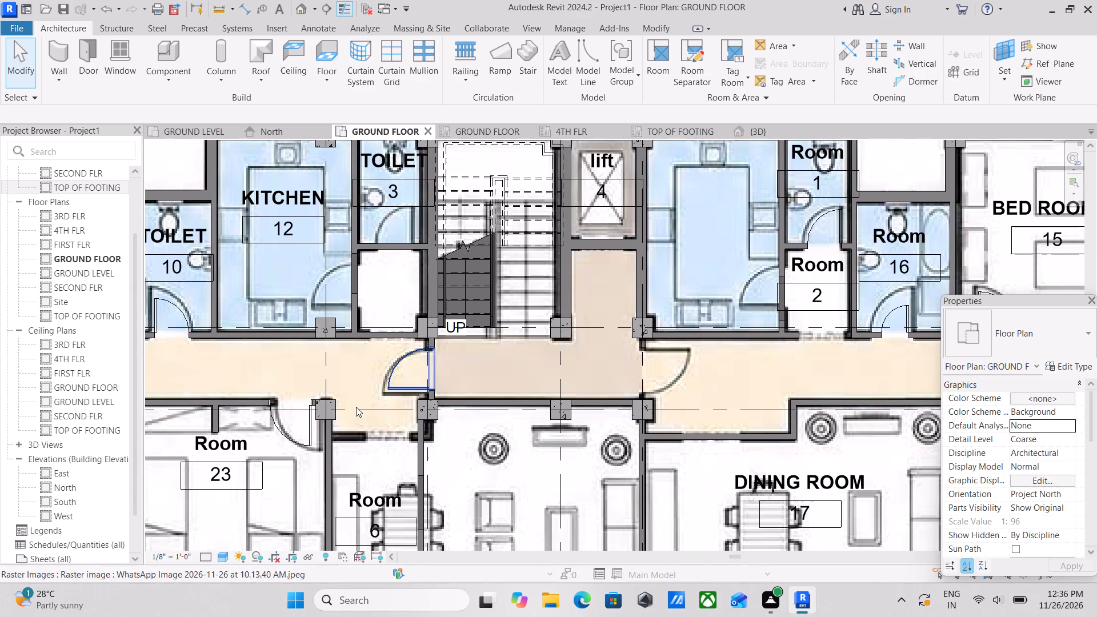
middle_drag(395, 390, 502, 277)
middle_drag(402, 403, 441, 359)
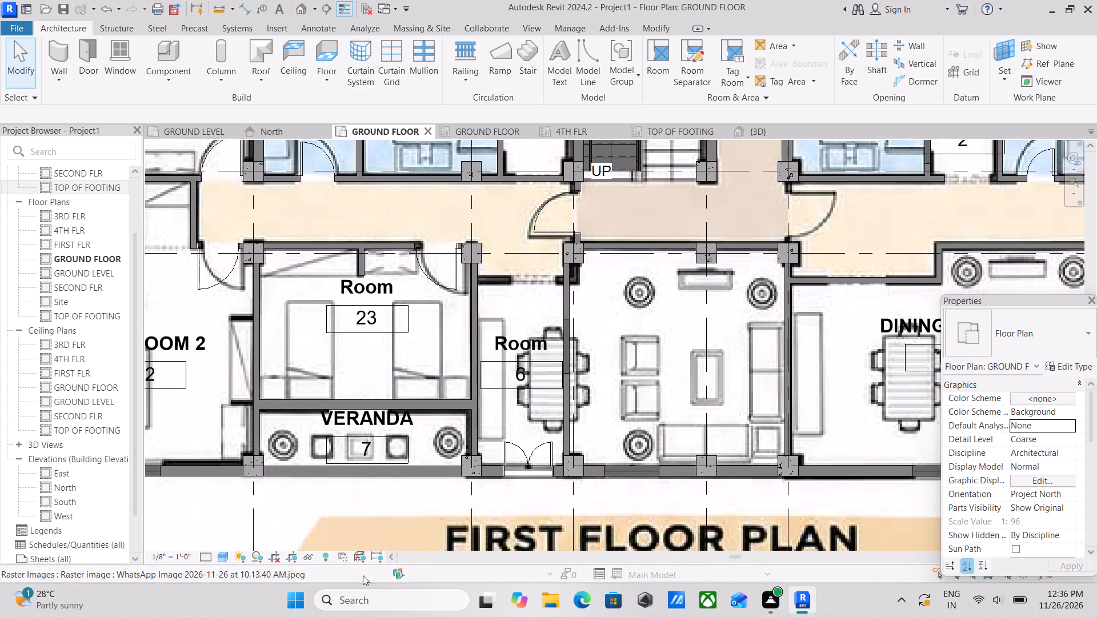
Set the ground floor plan view's visual style to Shaded.
click(206, 556)
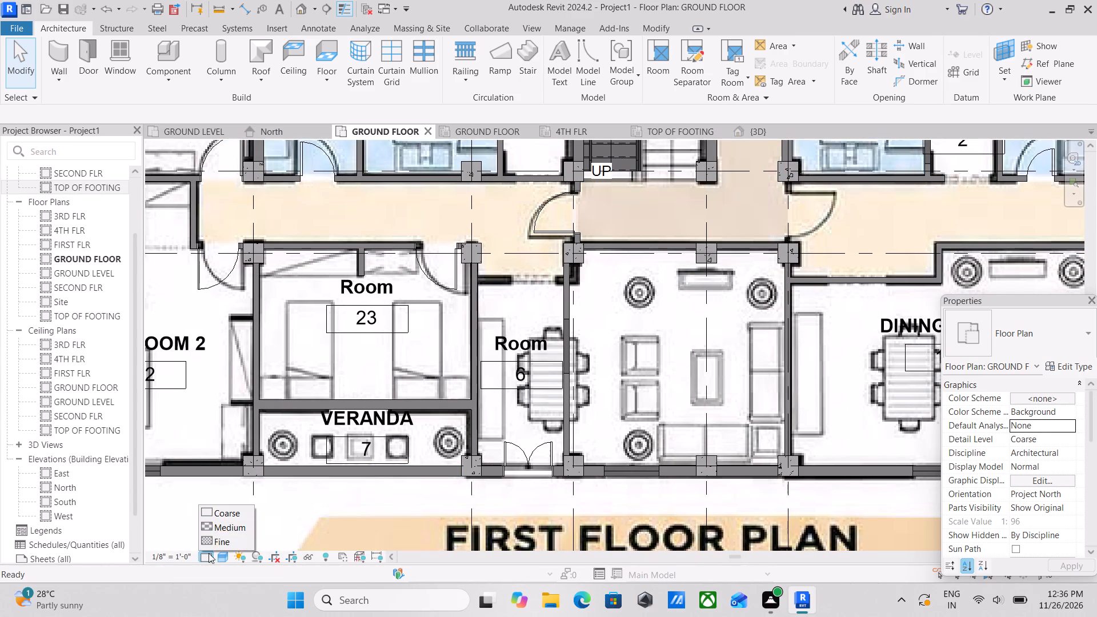
click(219, 558)
click(225, 492)
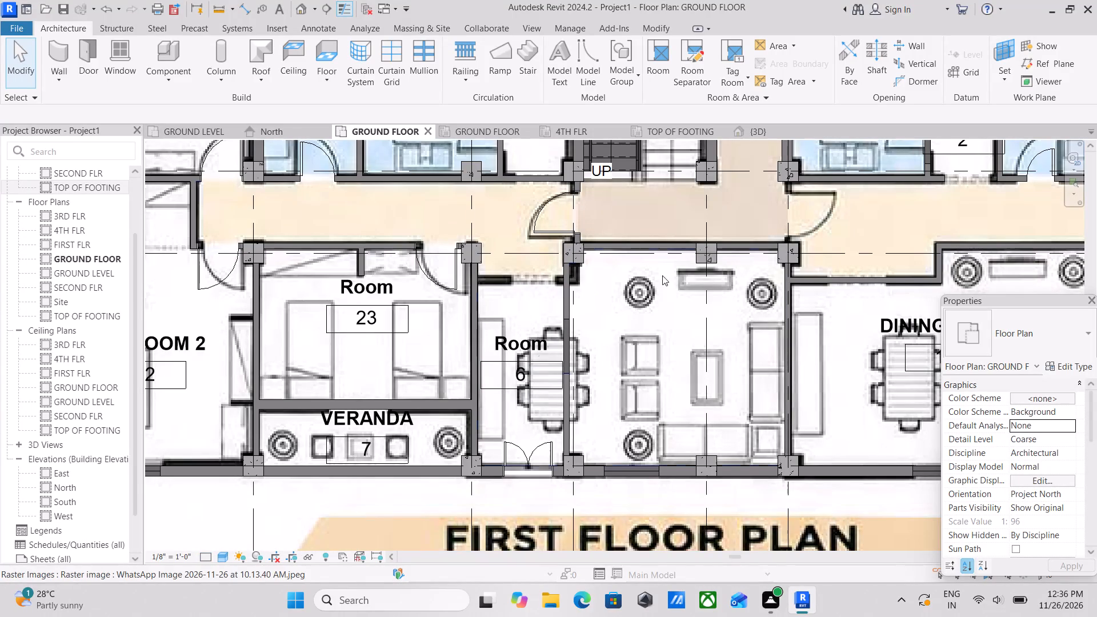
middle_drag(686, 286, 528, 312)
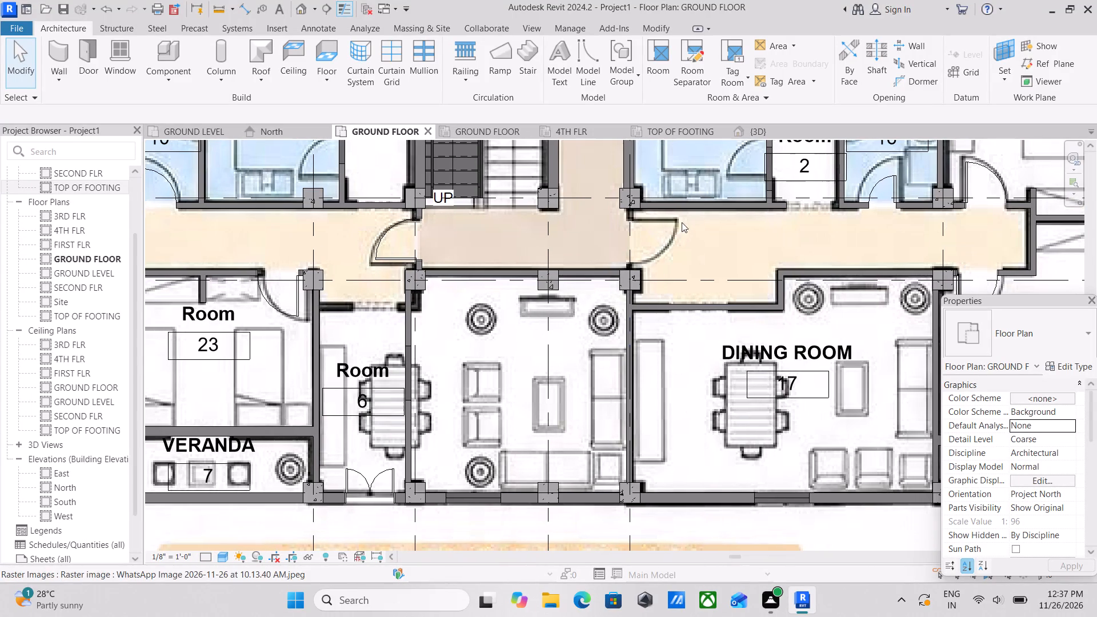
middle_drag(674, 394, 610, 395)
click(215, 557)
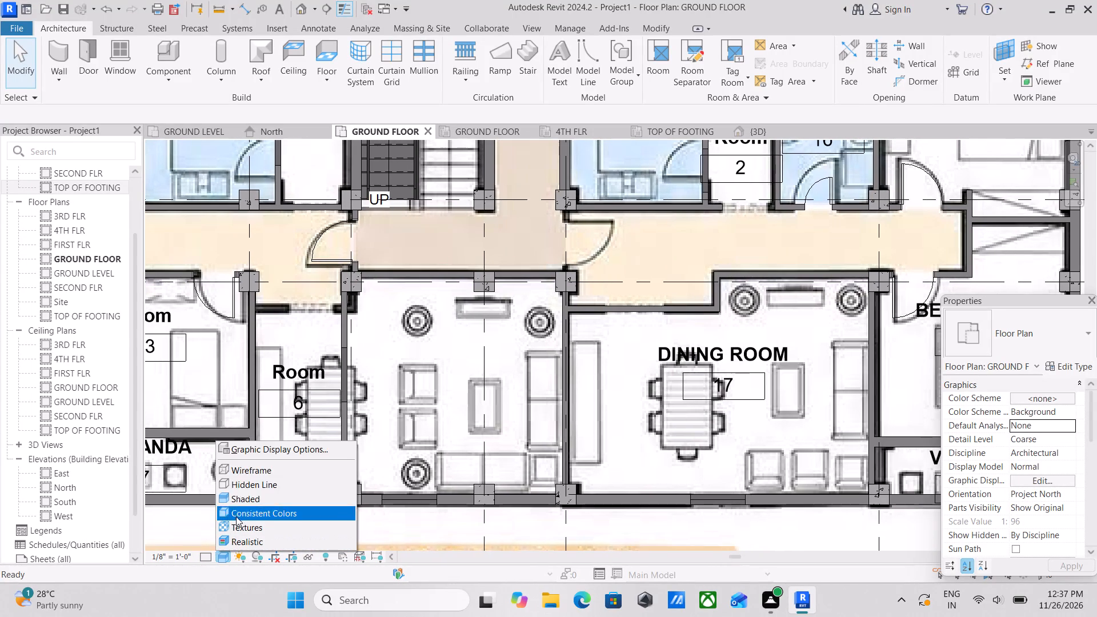
click(257, 503)
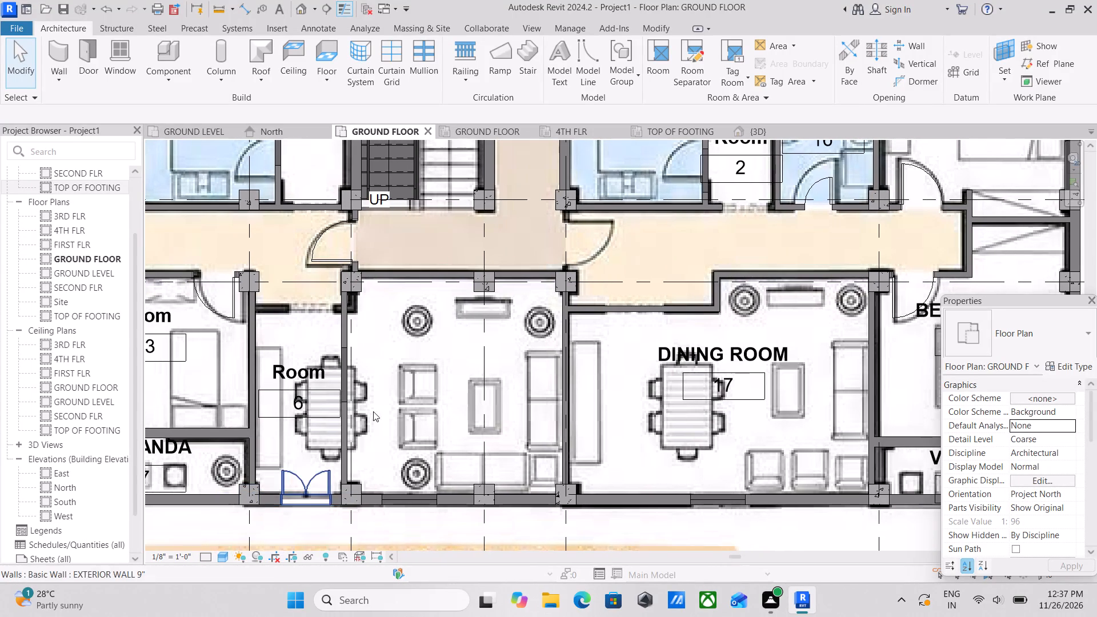
key(Escape)
Examine the walls, doors and room tags around Rooms 1, 2 and 16, Bed Room 6 and Bed Room 3 against the plan image.
scroll(406, 392, down, 3)
middle_drag(513, 353, 519, 391)
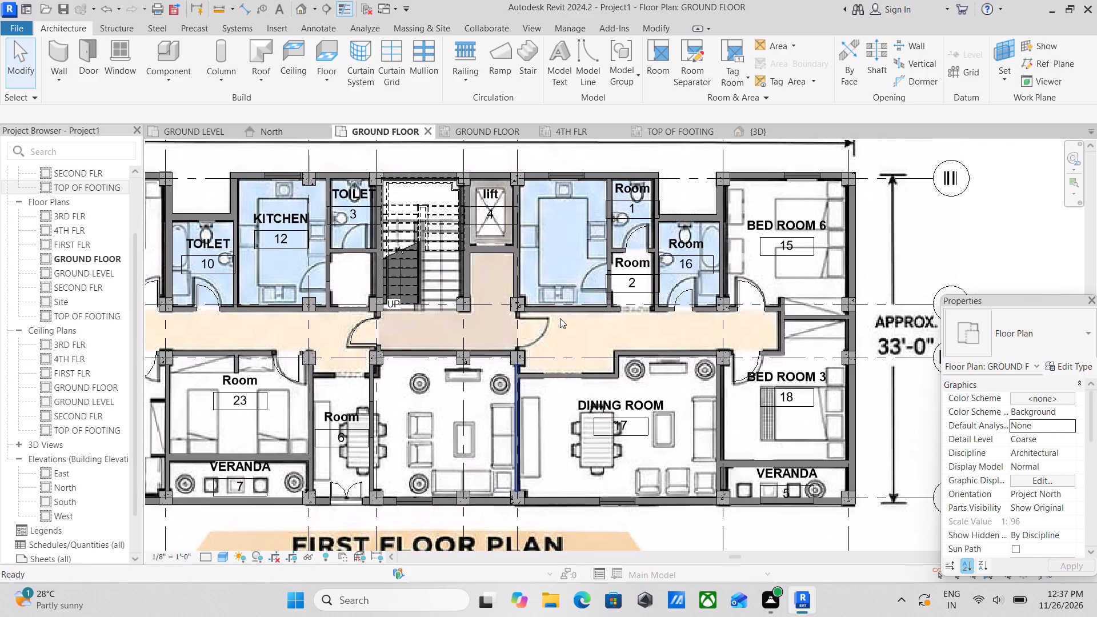
scroll(560, 318, up, 2)
middle_drag(560, 318, 555, 376)
scroll(472, 290, up, 3)
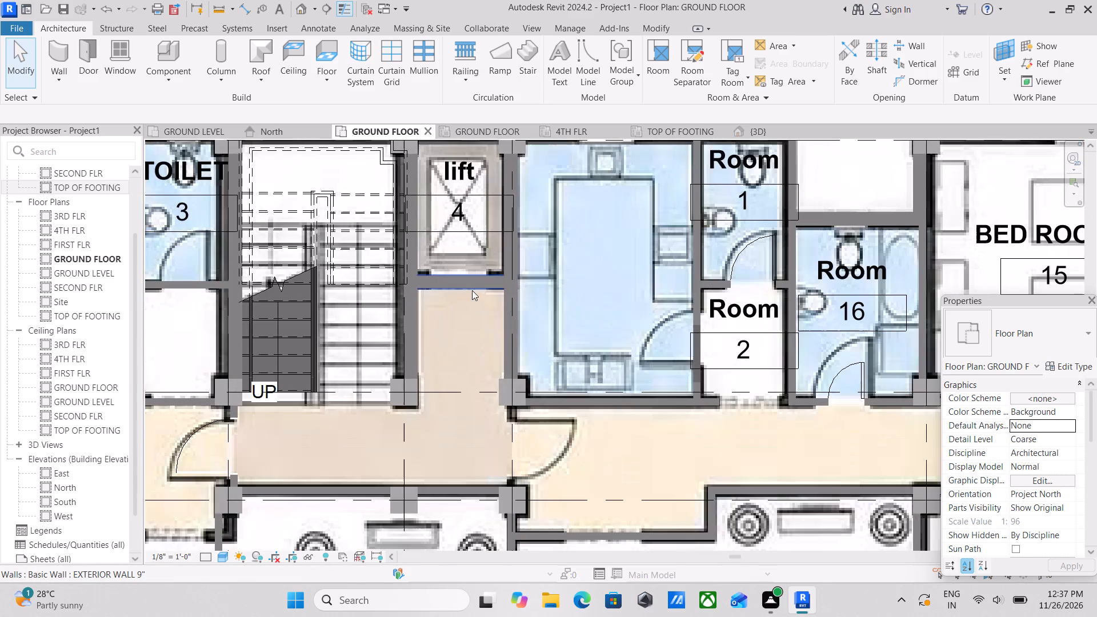
middle_drag(587, 278, 544, 281)
middle_drag(702, 300, 630, 303)
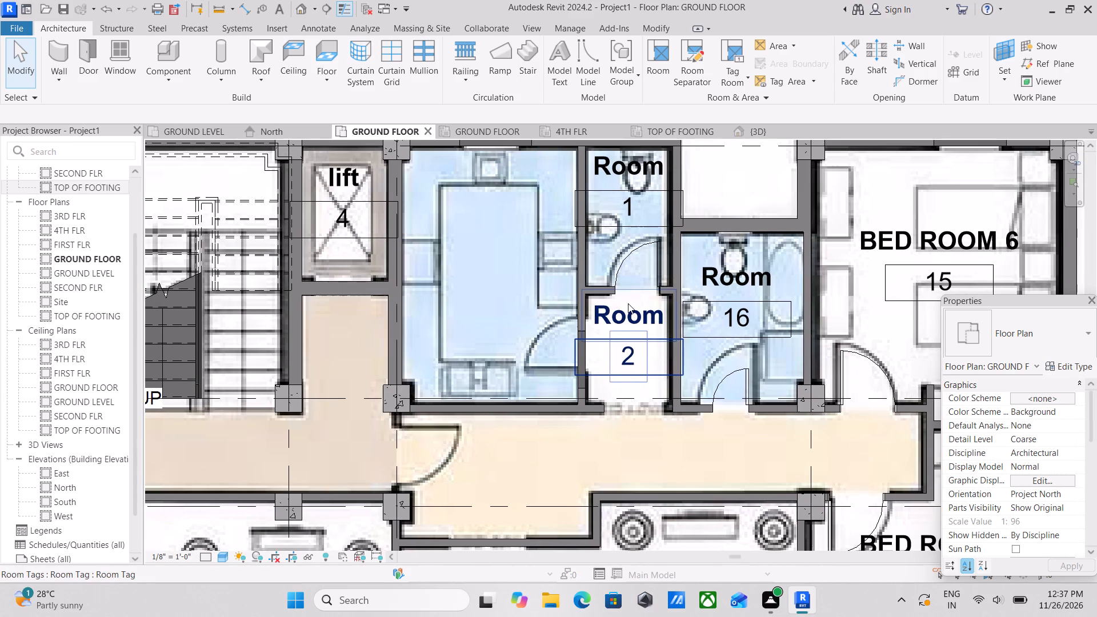
scroll(628, 303, up, 2)
scroll(628, 303, down, 2)
middle_drag(628, 303, 602, 303)
middle_drag(602, 303, 539, 294)
scroll(602, 303, down, 1)
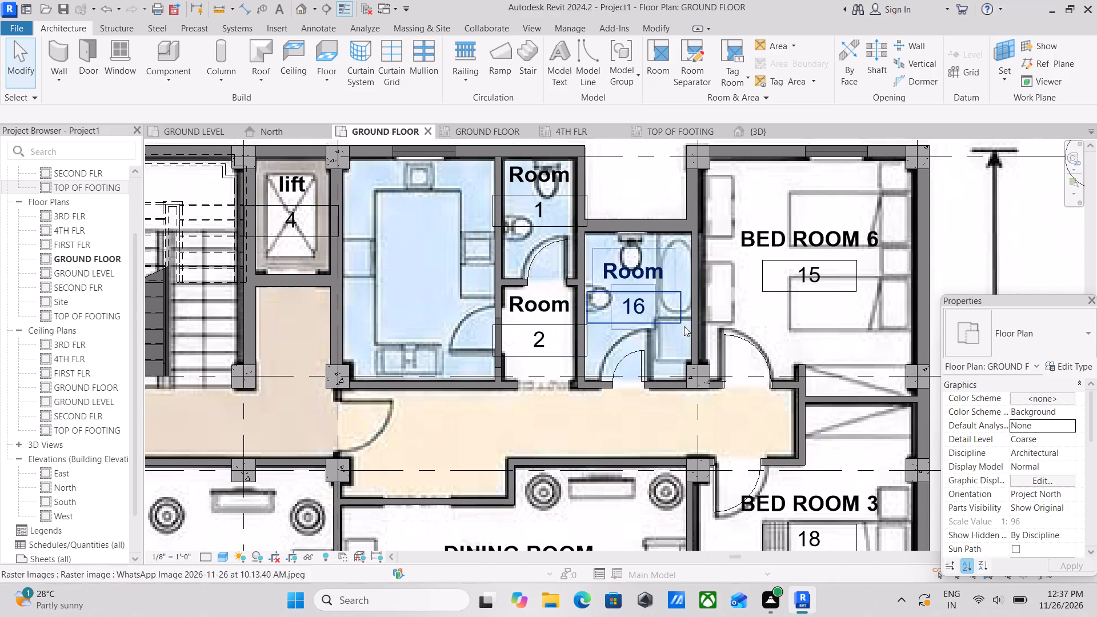
middle_drag(828, 415, 772, 350)
scroll(691, 483, up, 3)
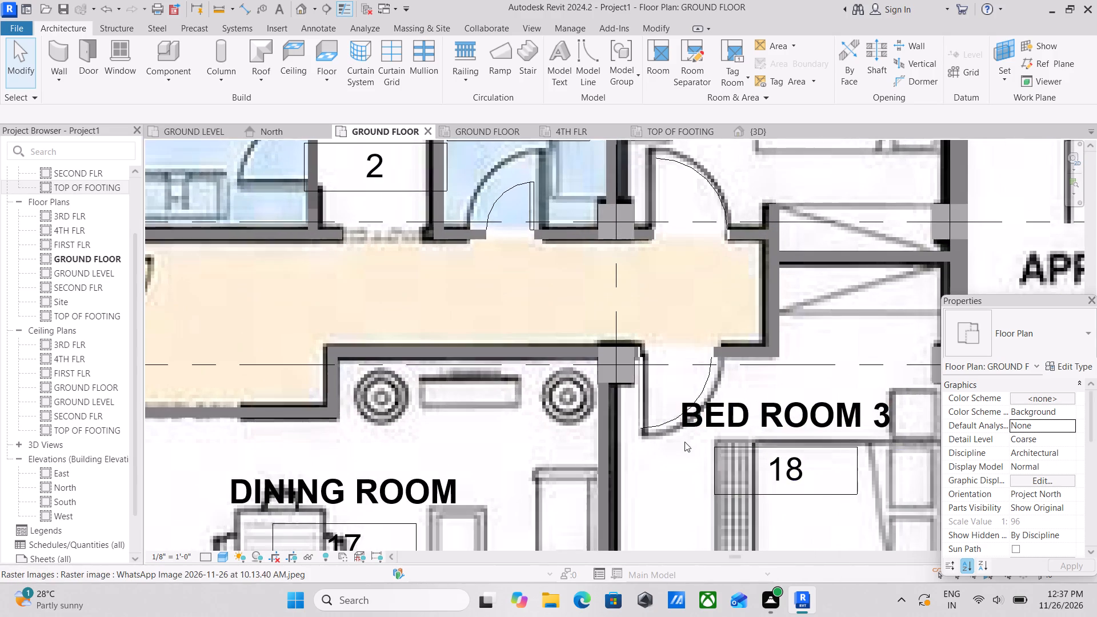
scroll(683, 438, up, 2)
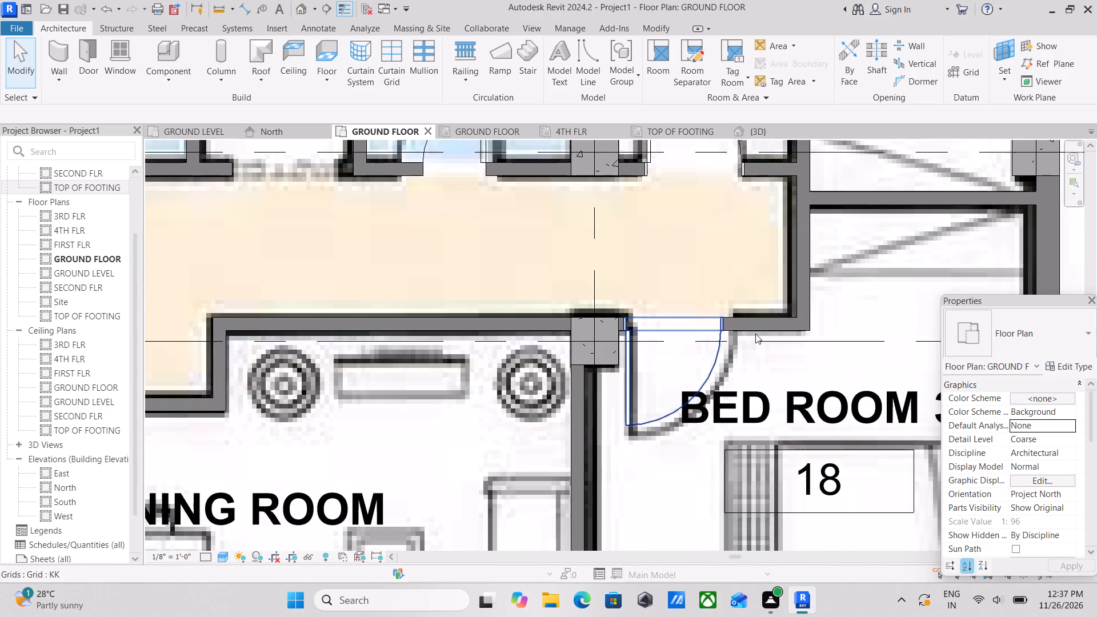
scroll(721, 356, down, 1)
middle_drag(721, 356, 728, 314)
scroll(671, 407, down, 2)
middle_drag(664, 419, 623, 316)
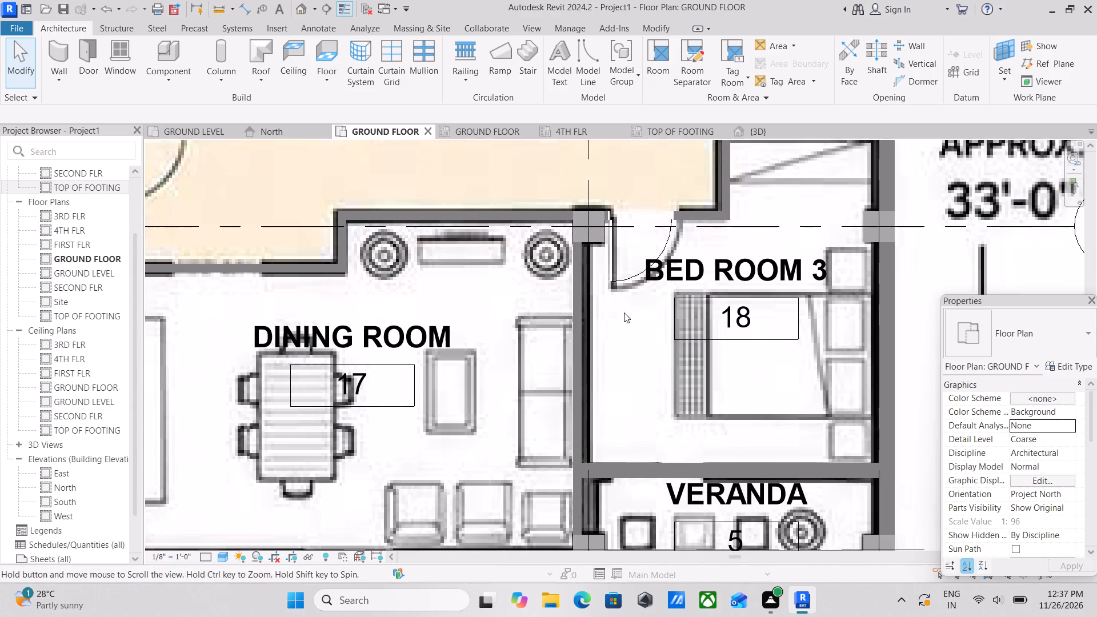
Examine the Dining Room's corridor-side wall and the adjoining living area against the plan image for missing openings.
middle_drag(423, 420, 499, 357)
middle_drag(420, 365, 579, 371)
middle_drag(467, 355, 507, 387)
middle_drag(614, 285, 608, 316)
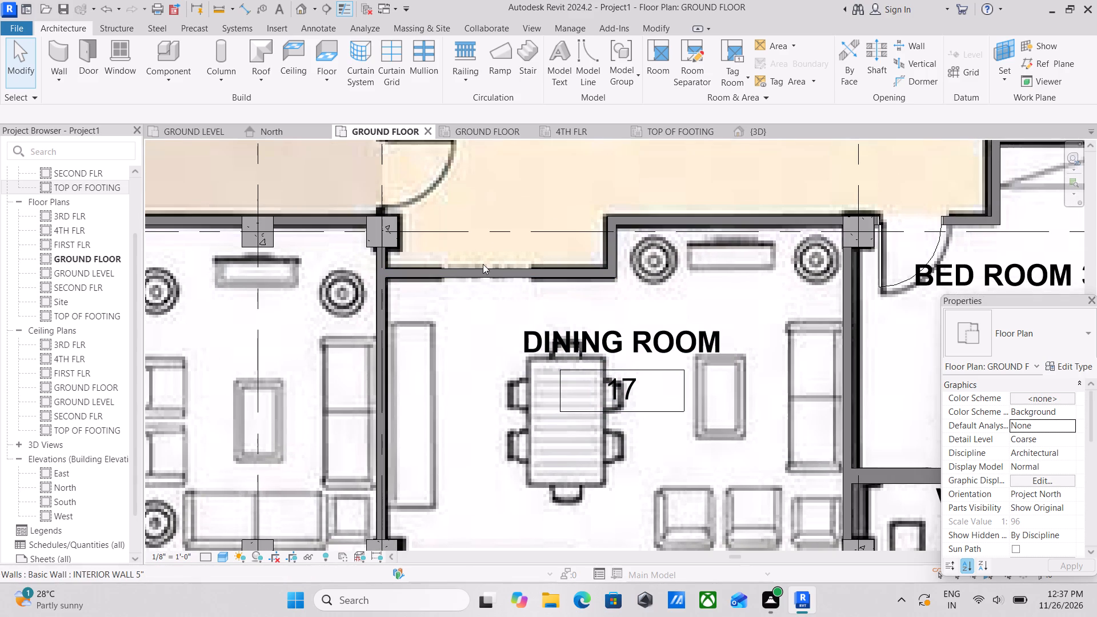
click(483, 265)
key(Escape)
scroll(533, 301, down, 2)
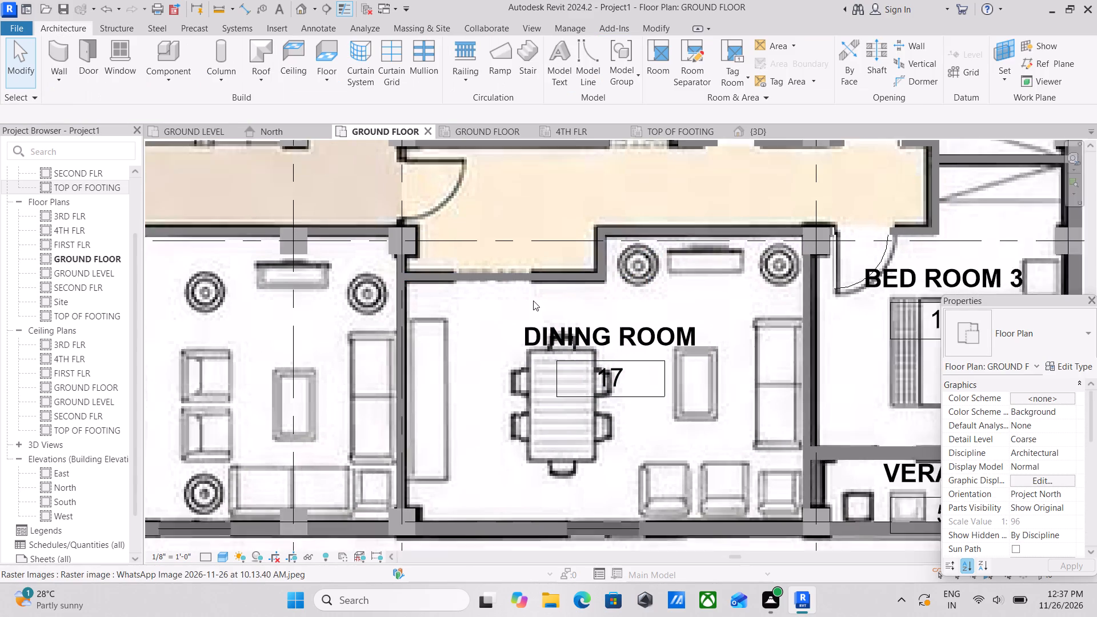
middle_drag(533, 301, 486, 311)
scroll(463, 281, up, 2)
middle_drag(374, 391, 531, 261)
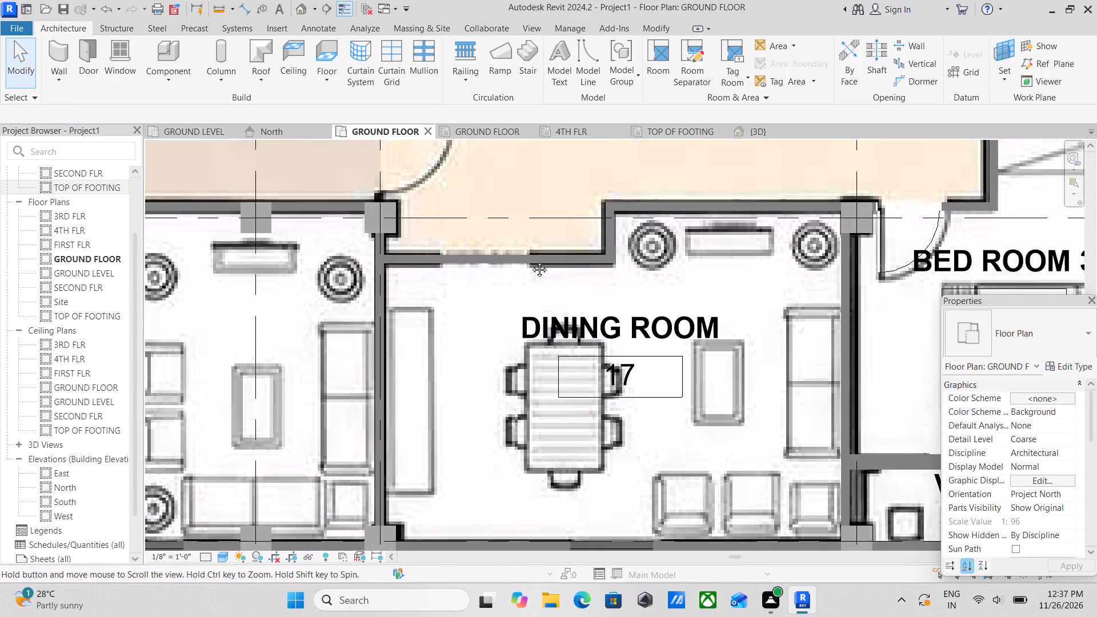
middle_drag(531, 261, 539, 257)
middle_drag(502, 339, 566, 354)
scroll(566, 354, up, 1)
scroll(464, 359, down, 2)
middle_drag(422, 359, 537, 360)
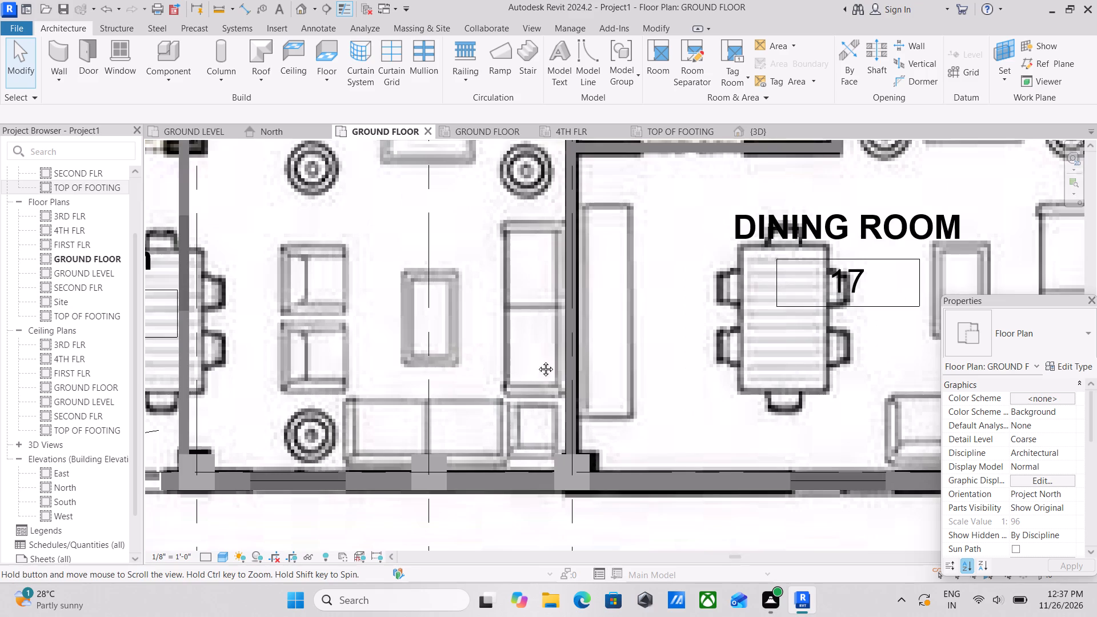
Compare the Dining Room and corridor area in plan with the 3D model, examining the arched openings, corridor walls and stair area.
middle_drag(537, 360, 552, 374)
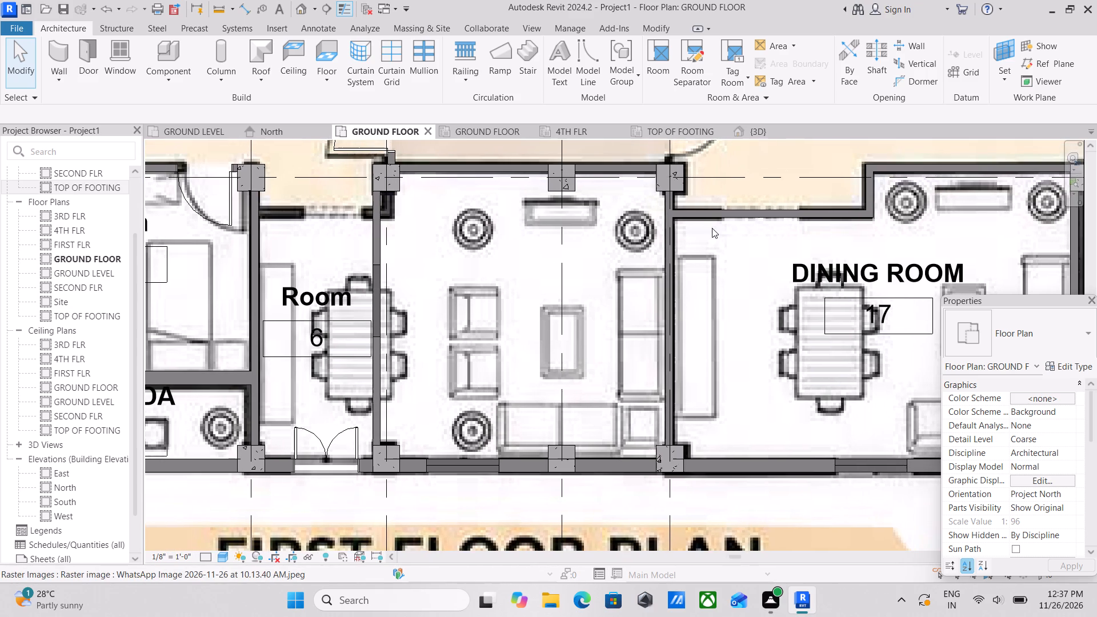
middle_drag(704, 246, 631, 380)
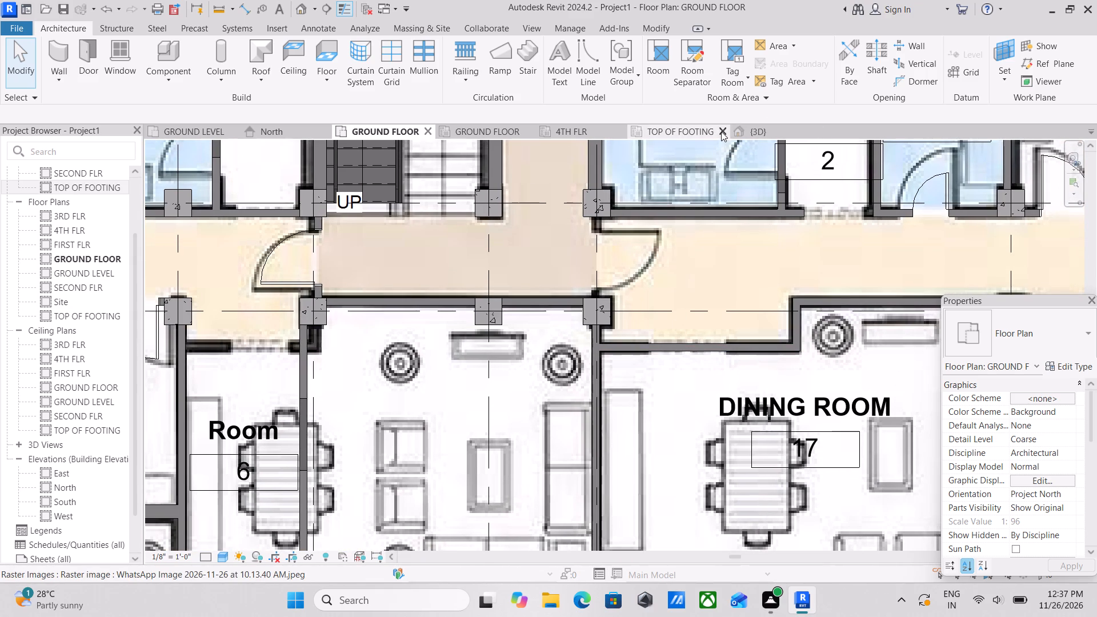
scroll(679, 338, down, 3)
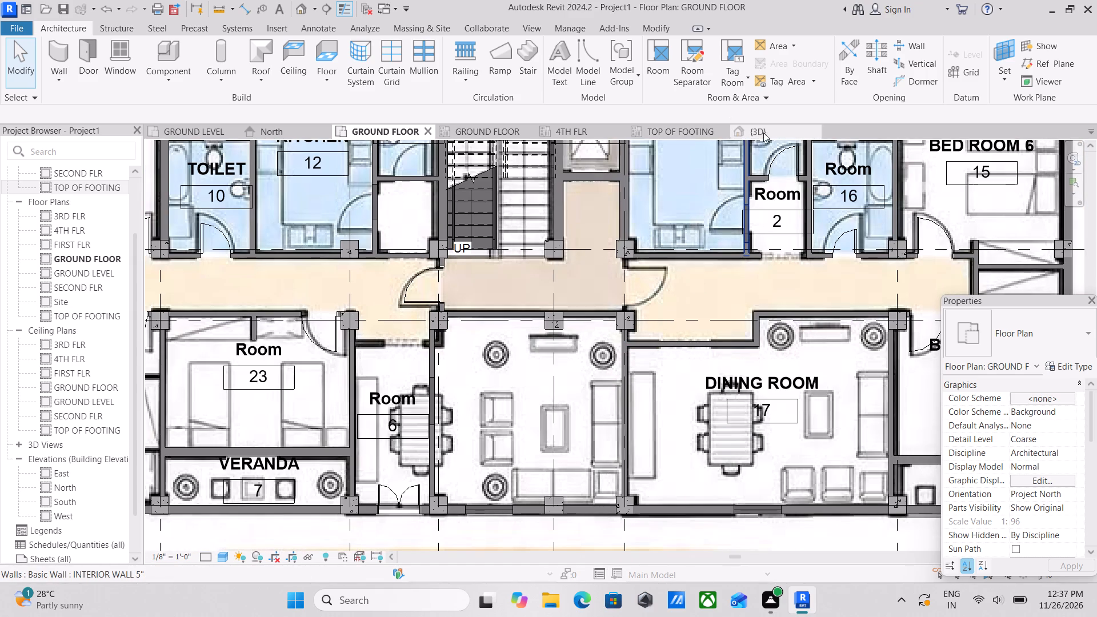
click(754, 133)
scroll(642, 358, down, 2)
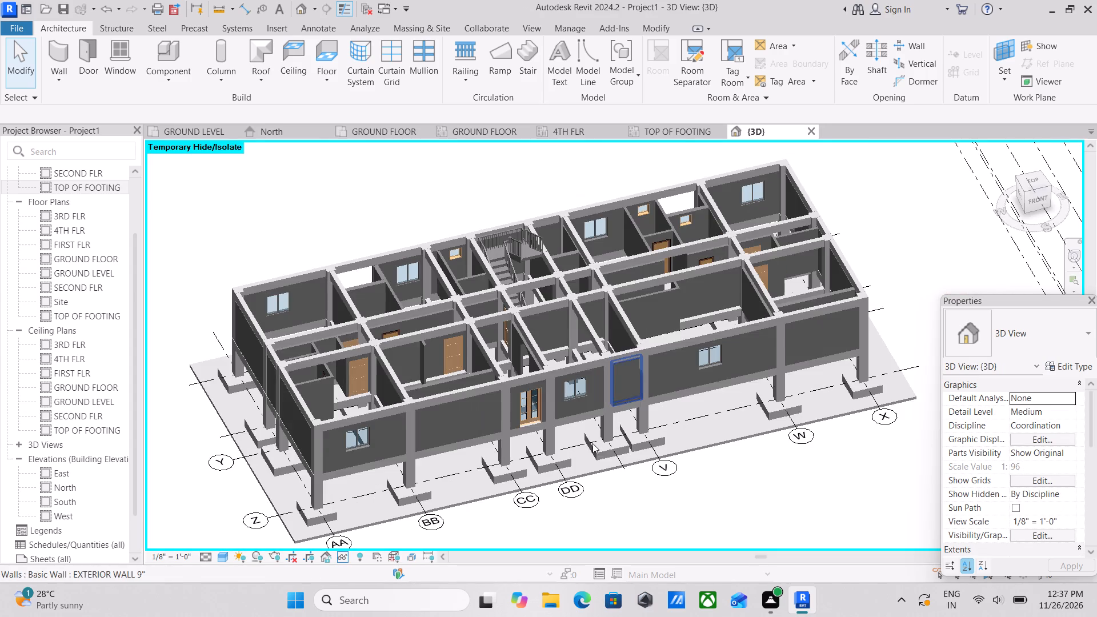
scroll(592, 444, down, 2)
shift+middle_drag(577, 424, 795, 354)
middle_drag(698, 335, 719, 426)
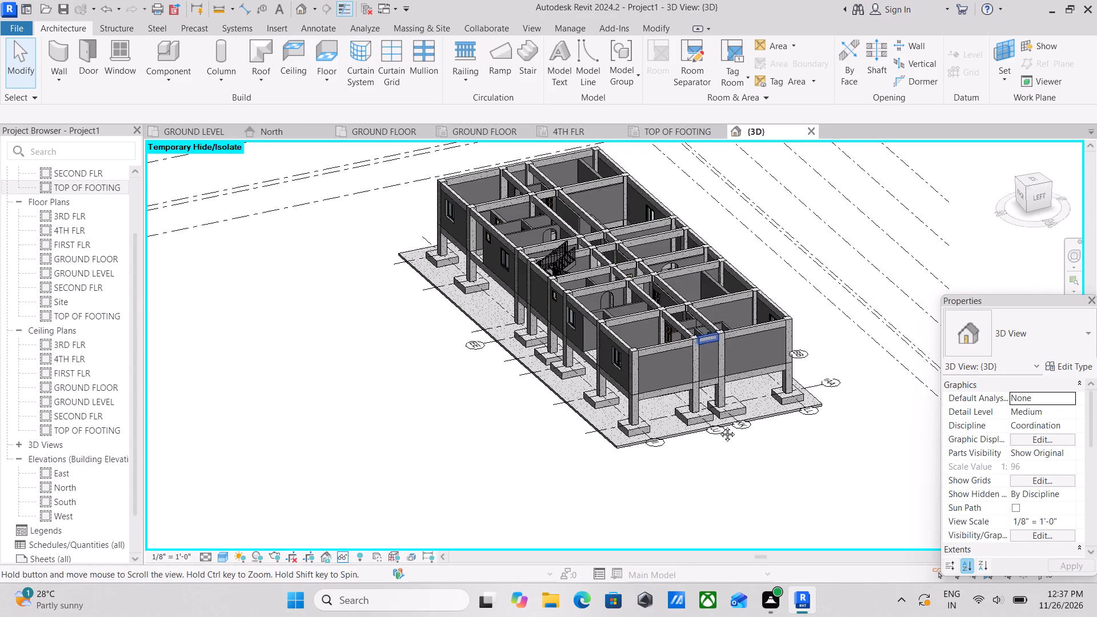
middle_drag(719, 426, 784, 553)
shift+middle_click(715, 459)
shift+scroll(715, 459, up, 3)
scroll(694, 459, up, 3)
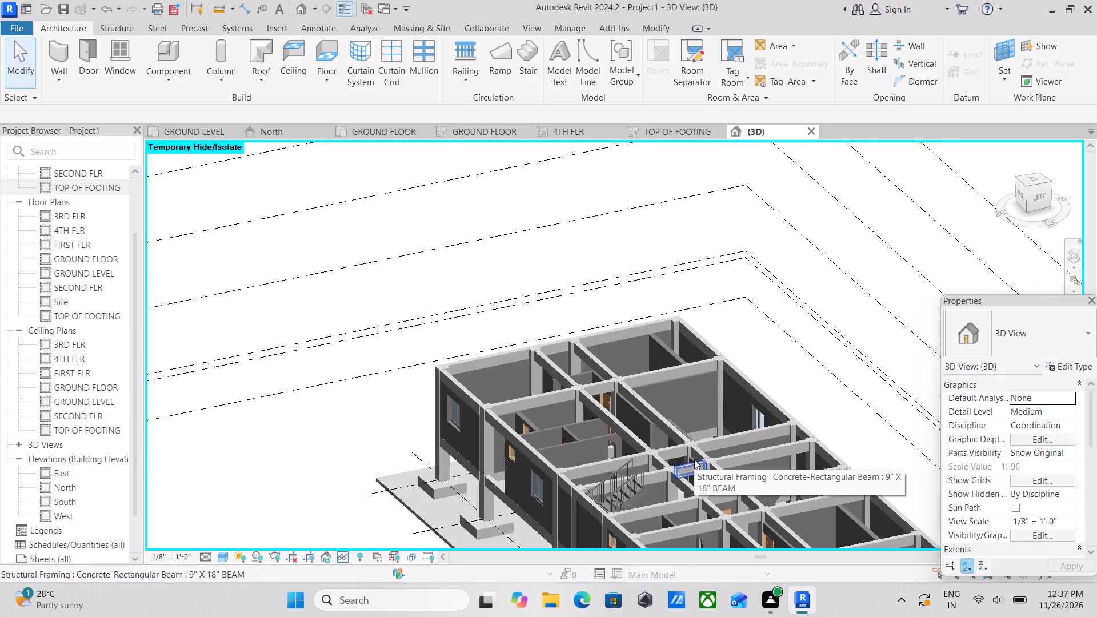
scroll(694, 459, up, 3)
scroll(593, 390, up, 3)
middle_drag(671, 439, 682, 458)
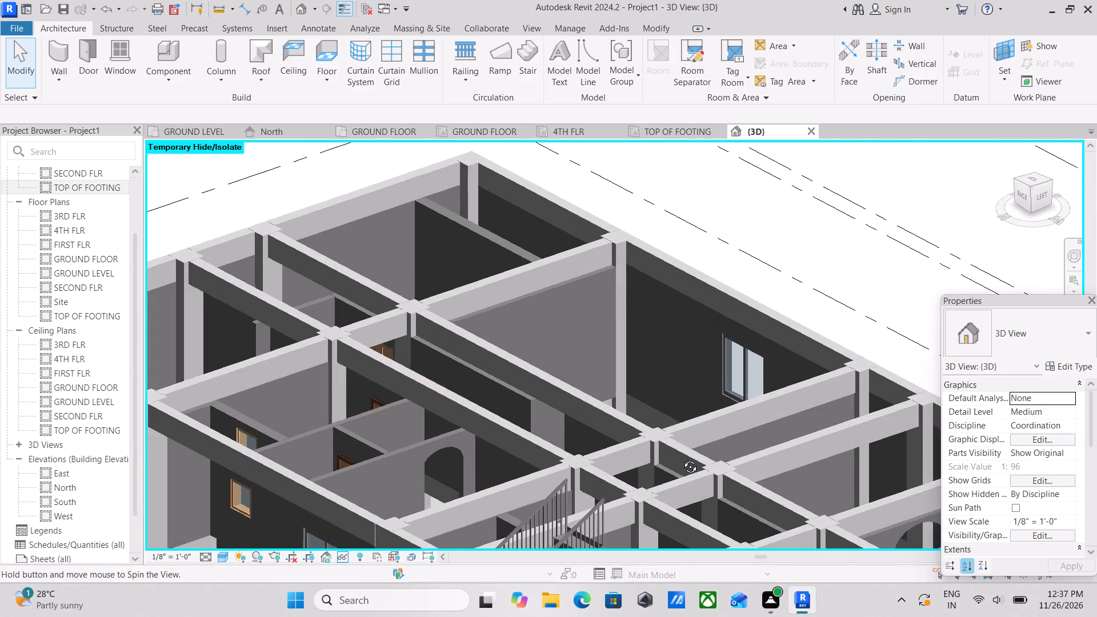
middle_drag(682, 458, 681, 459)
scroll(658, 433, down, 1)
middle_drag(658, 433, 663, 449)
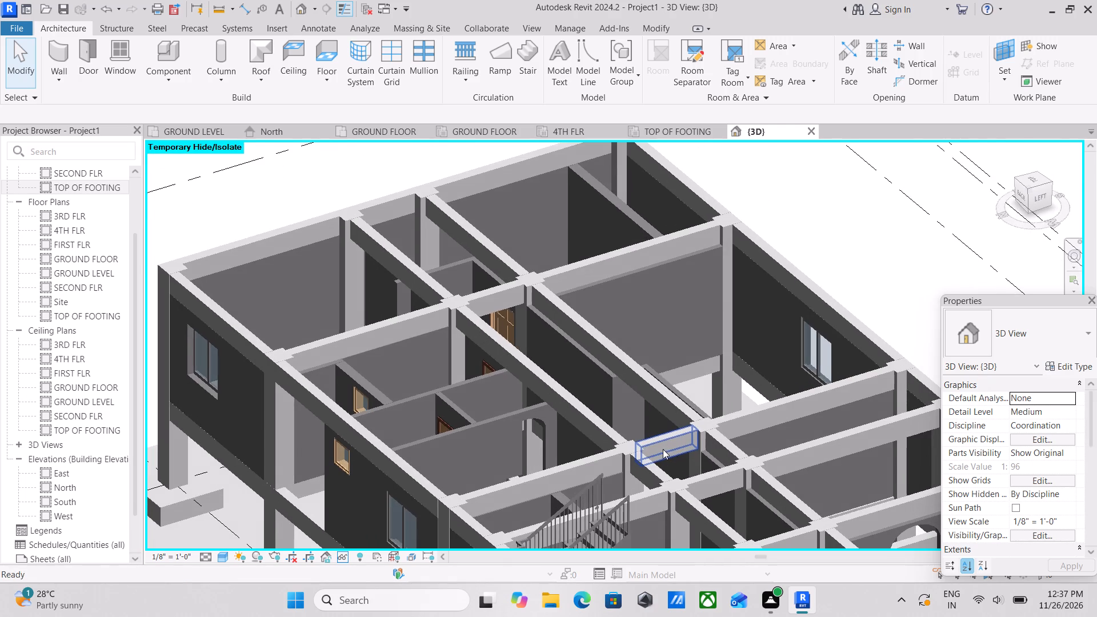
scroll(663, 449, down, 3)
middle_drag(663, 449, 643, 408)
scroll(726, 442, up, 2)
scroll(726, 442, down, 1)
middle_drag(726, 442, 728, 460)
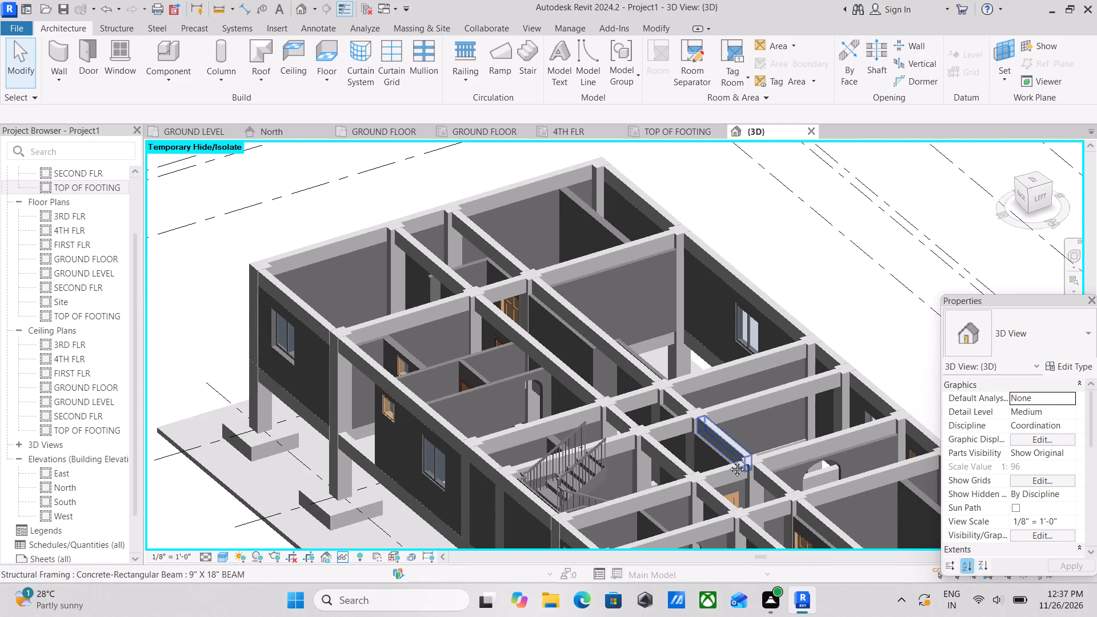
middle_drag(728, 460, 732, 472)
scroll(675, 407, up, 2)
scroll(595, 368, up, 2)
shift+middle_drag(602, 368, 617, 365)
scroll(558, 365, up, 1)
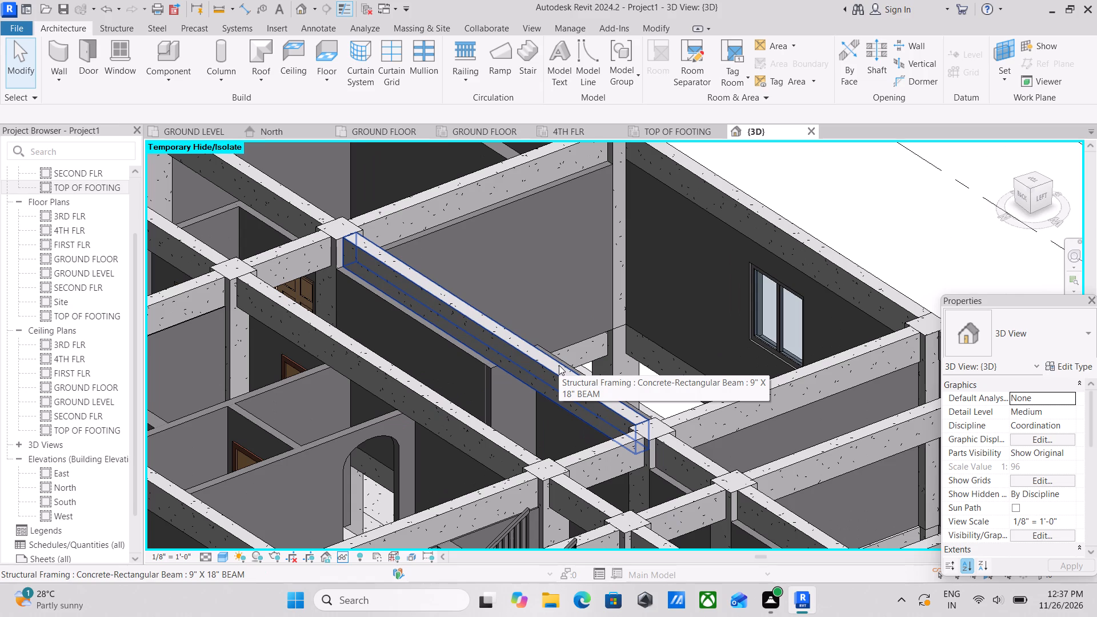
scroll(559, 365, down, 2)
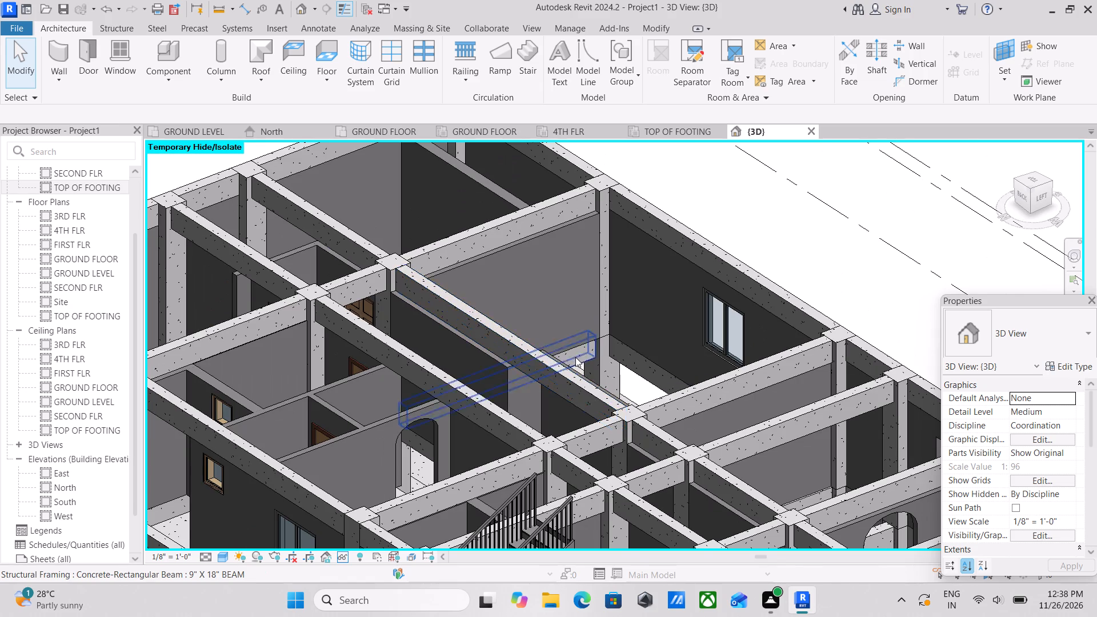
scroll(576, 356, down, 3)
middle_drag(576, 356, 654, 355)
middle_drag(593, 419, 608, 388)
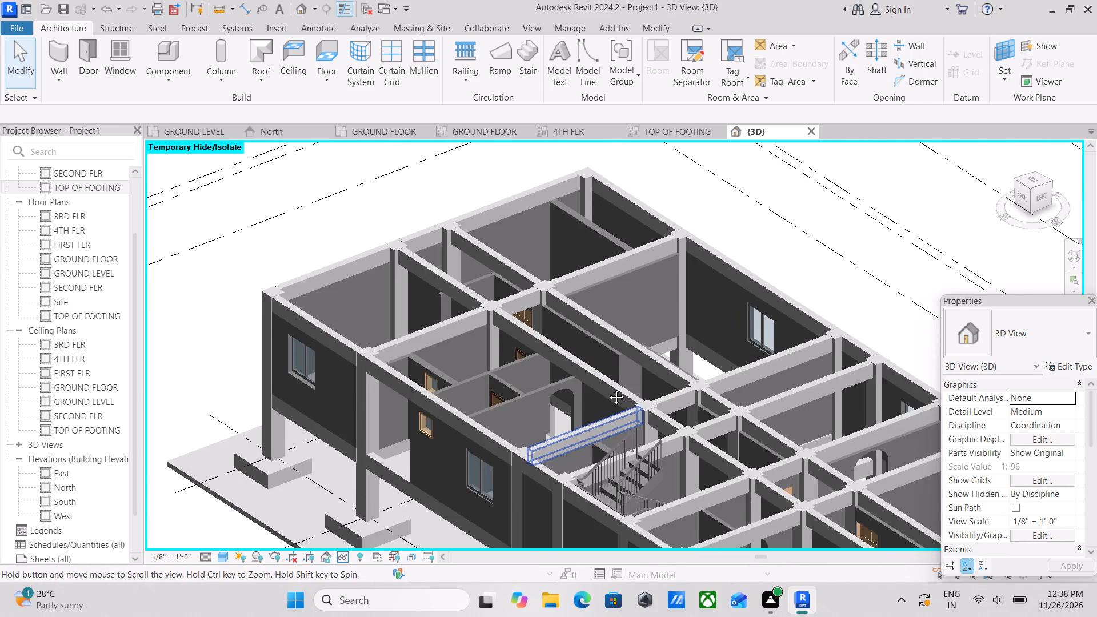
middle_drag(608, 388, 613, 374)
middle_drag(610, 421, 610, 407)
scroll(609, 412, down, 2)
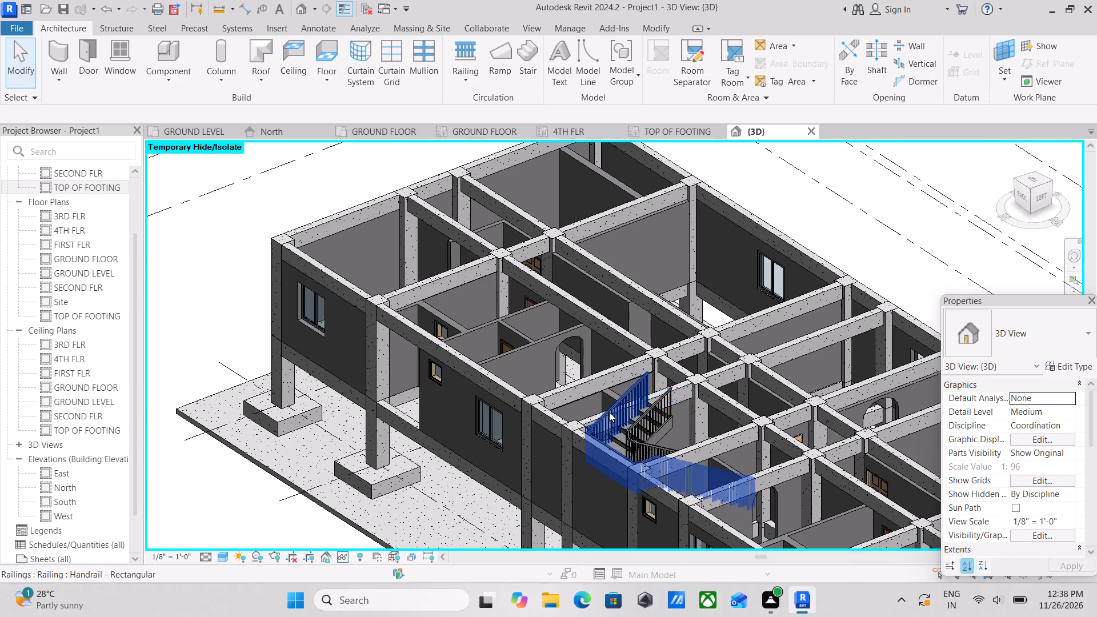
middle_drag(609, 412, 615, 368)
scroll(690, 368, down, 1)
middle_drag(690, 368, 621, 350)
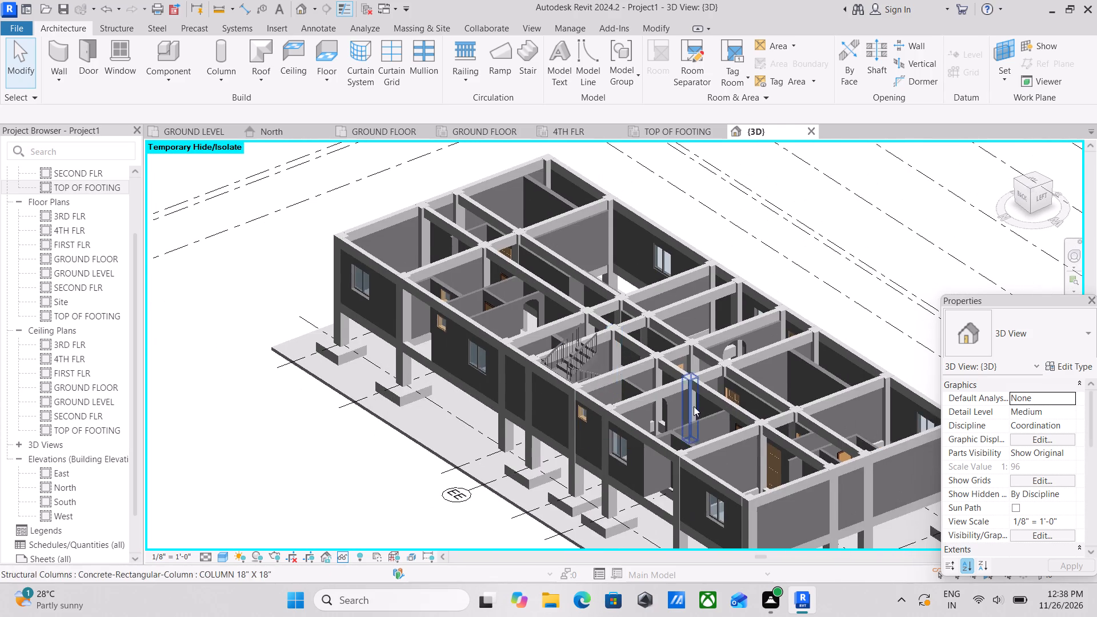
middle_drag(694, 406, 587, 351)
middle_drag(654, 378, 616, 376)
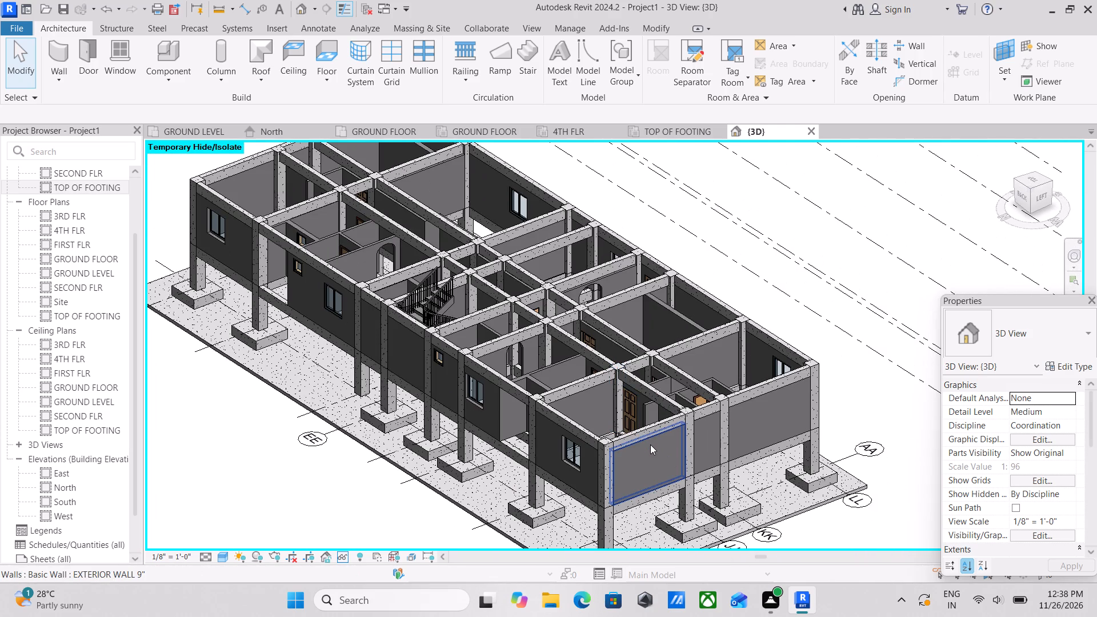
Examine the Dining Room's corridor-side wall and the neighbouring rooms in 3D from the building's front side.
shift+middle_drag(650, 444, 446, 390)
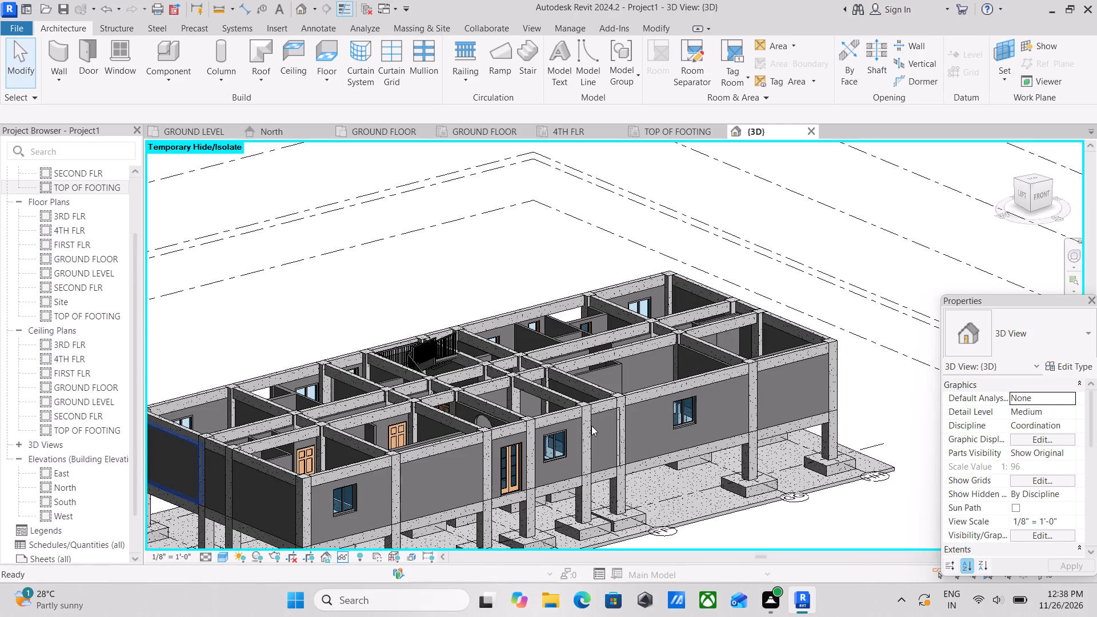
scroll(634, 435, up, 1)
shift+middle_drag(634, 435, 635, 556)
scroll(674, 400, up, 2)
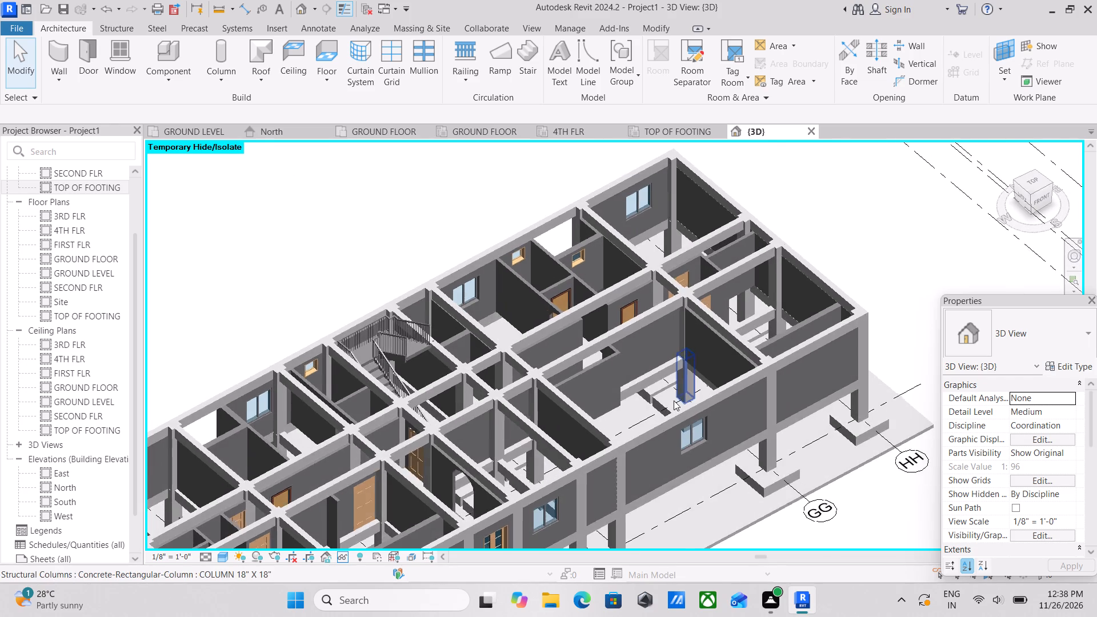
shift+middle_drag(674, 400, 649, 438)
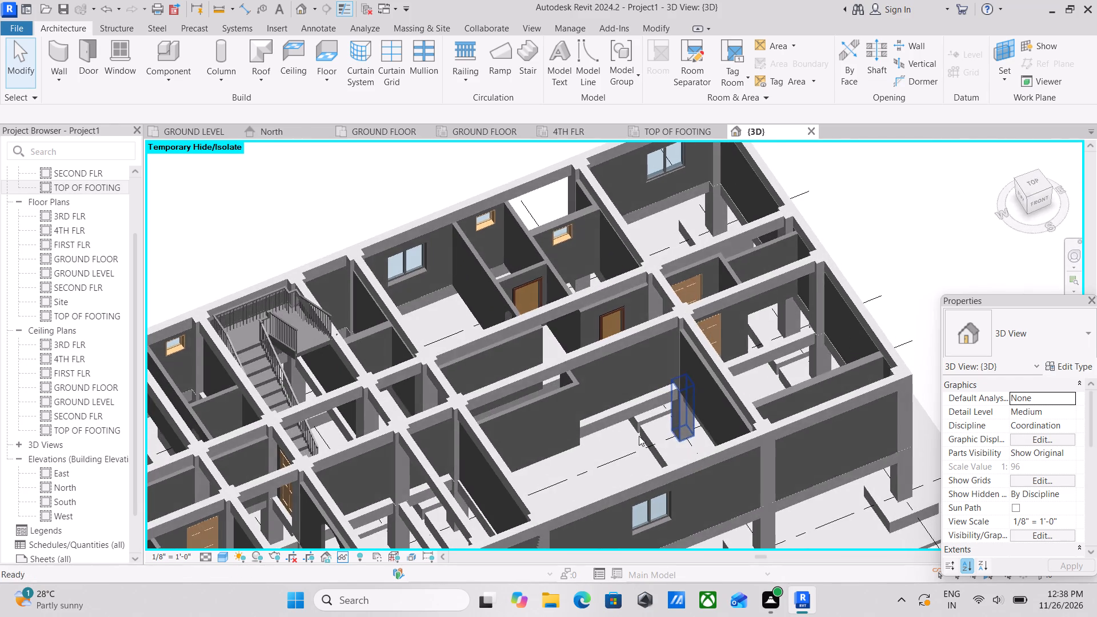
shift+middle_drag(616, 426, 579, 407)
middle_drag(535, 433, 639, 322)
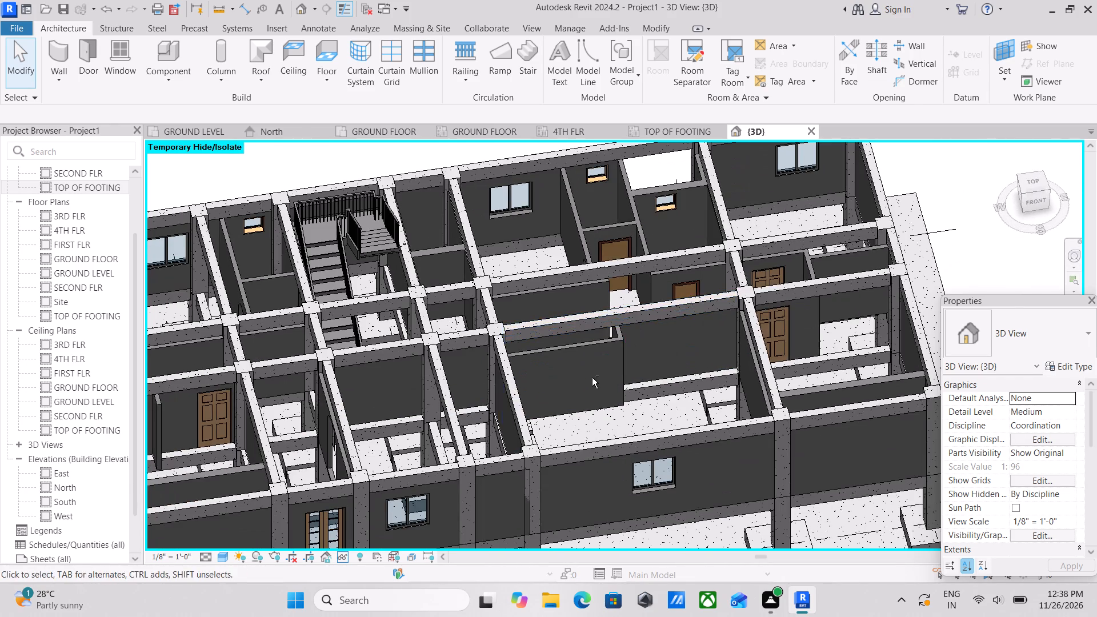
shift+middle_drag(592, 378, 572, 369)
middle_drag(504, 398, 664, 358)
shift+middle_drag(664, 358, 731, 380)
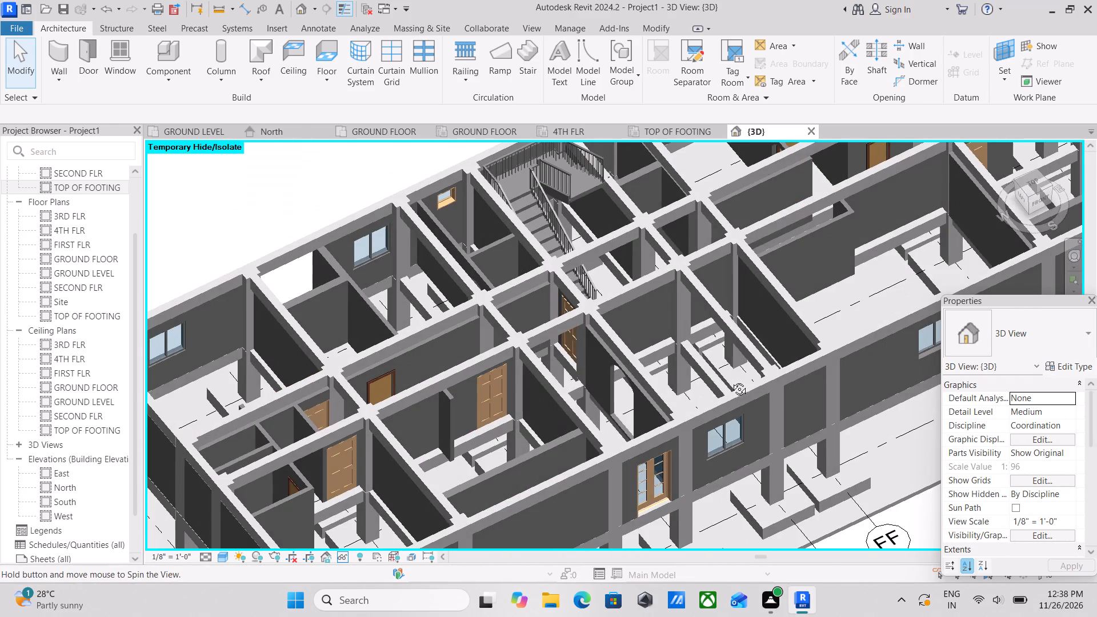
shift+middle_drag(731, 380, 684, 386)
scroll(714, 350, up, 2)
shift+middle_drag(719, 343, 706, 334)
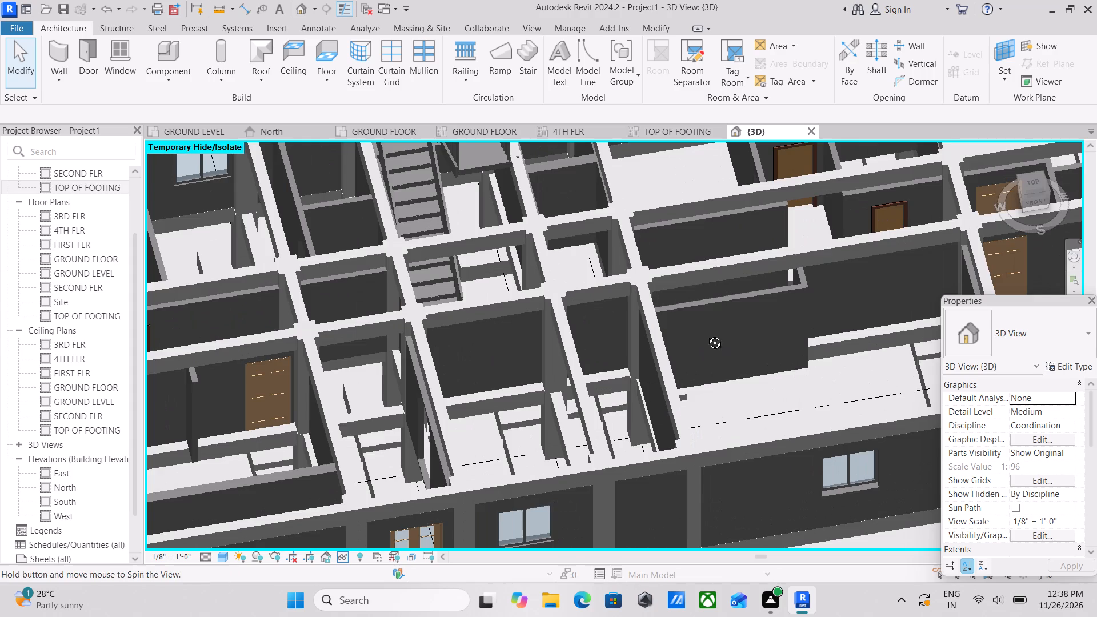
shift+middle_drag(706, 334, 694, 308)
shift+middle_drag(653, 360, 656, 270)
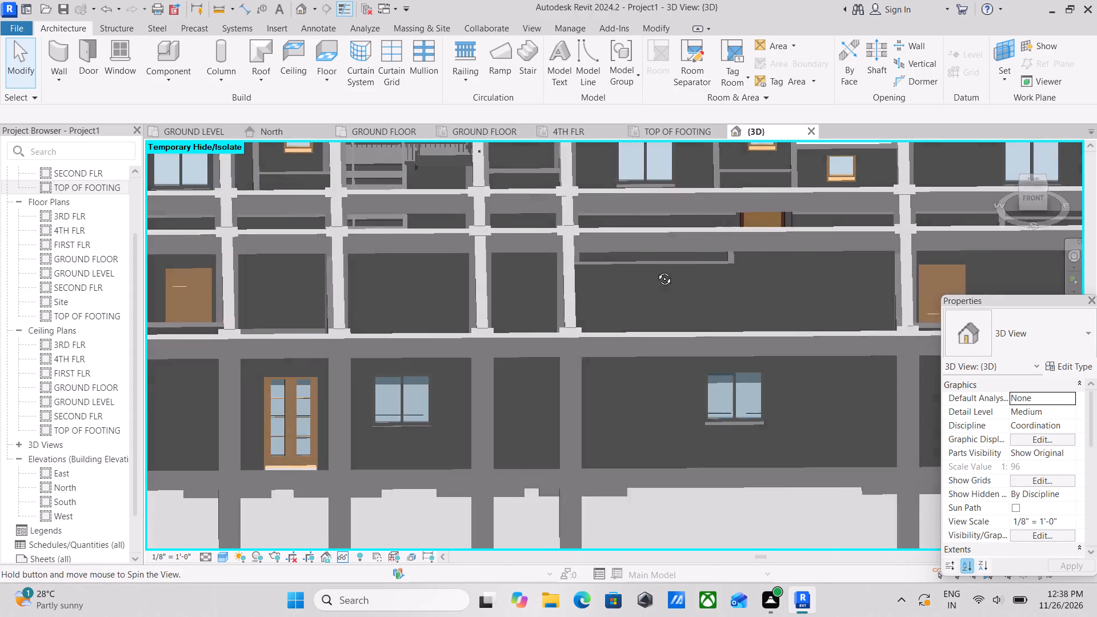
shift+middle_drag(656, 270, 658, 269)
shift+middle_drag(658, 269, 659, 364)
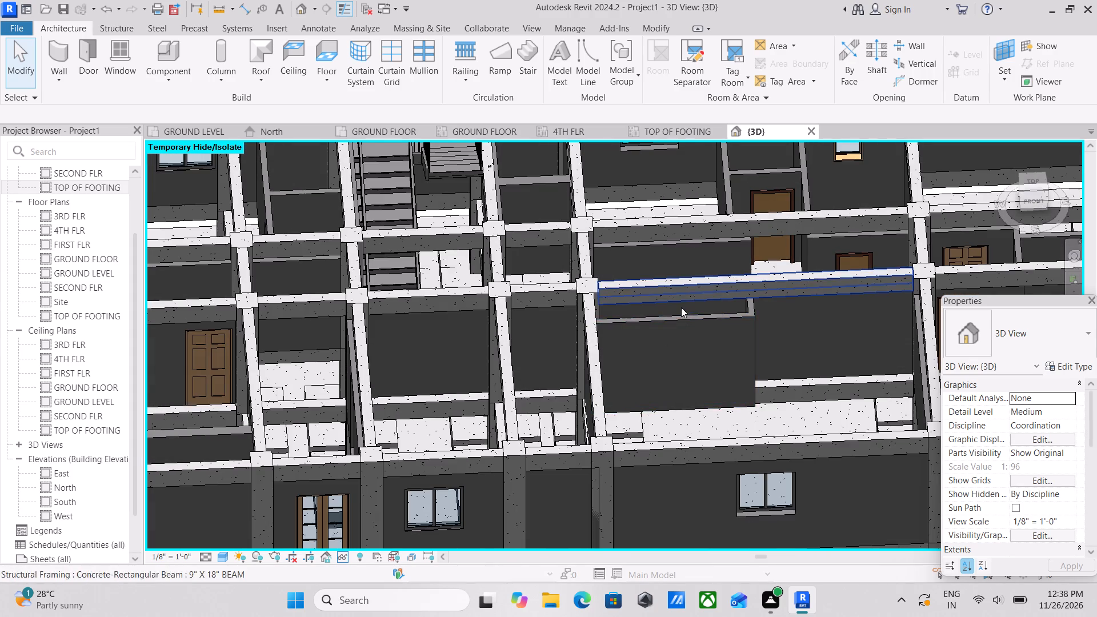
Edit the profile of the Dining Room's corridor-side 5" interior wall, sketching a vertical line about 6'-4" tall near its stair-side end.
click(678, 320)
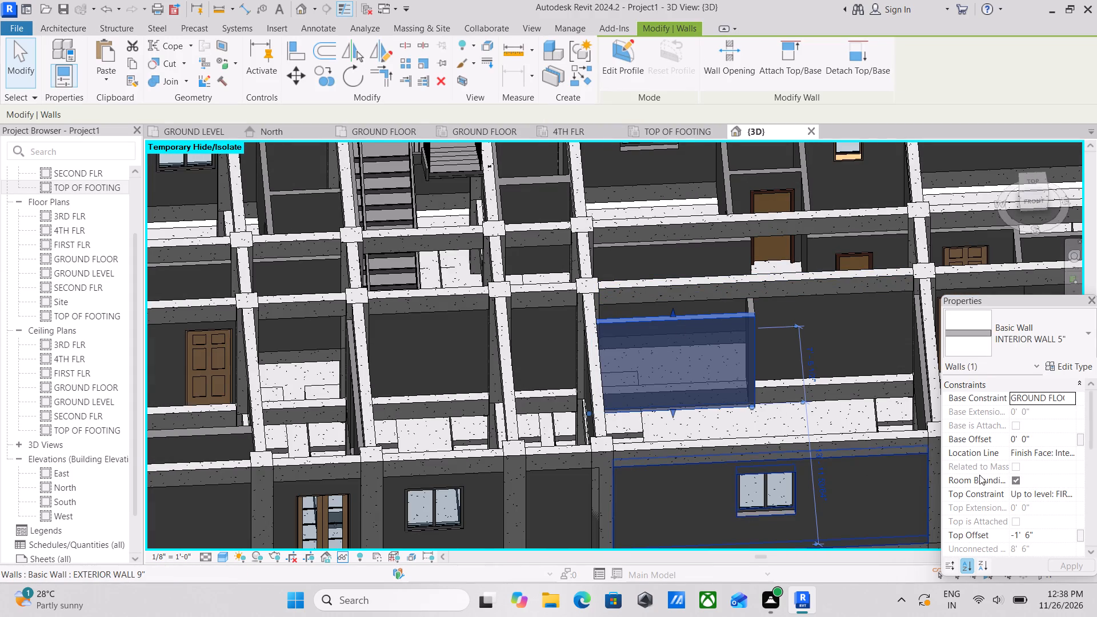
scroll(817, 430, up, 1)
scroll(699, 374, up, 5)
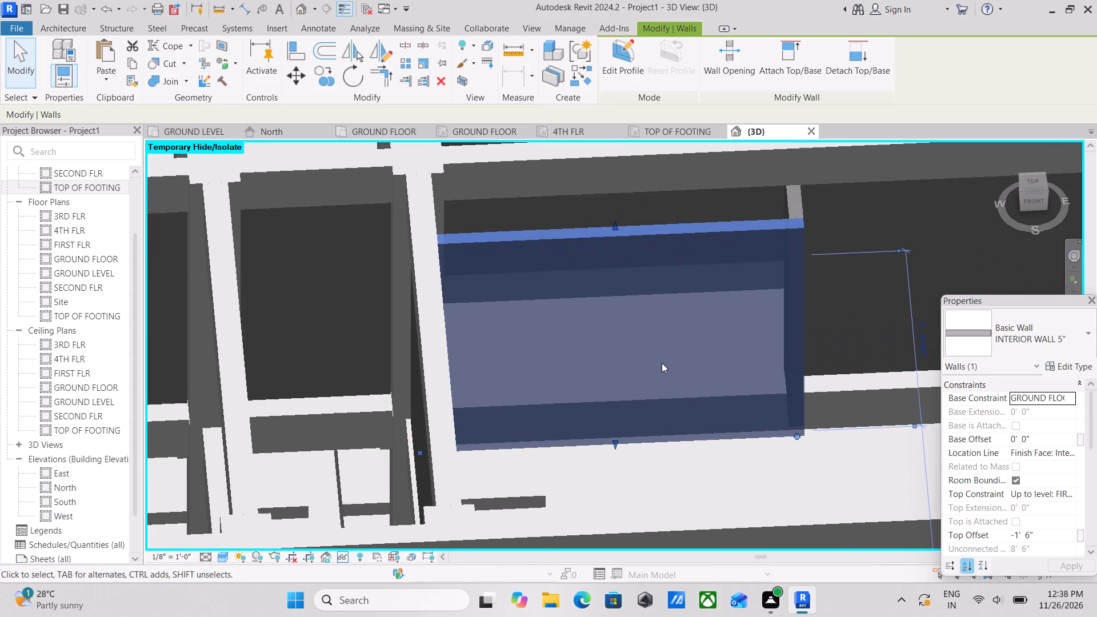
middle_drag(662, 363, 632, 401)
click(624, 66)
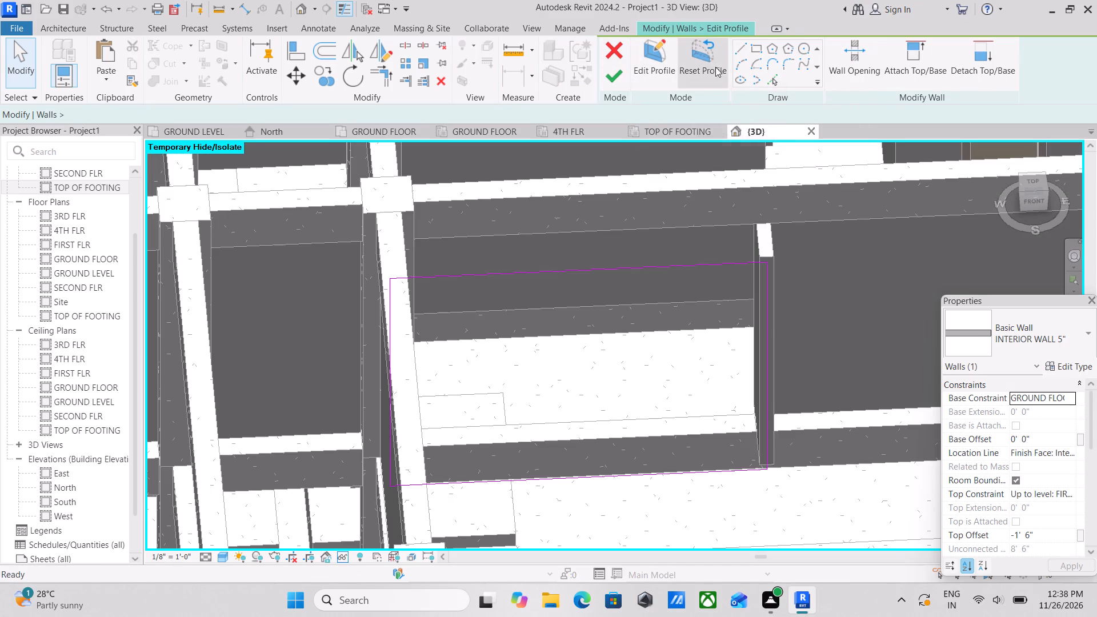
click(739, 45)
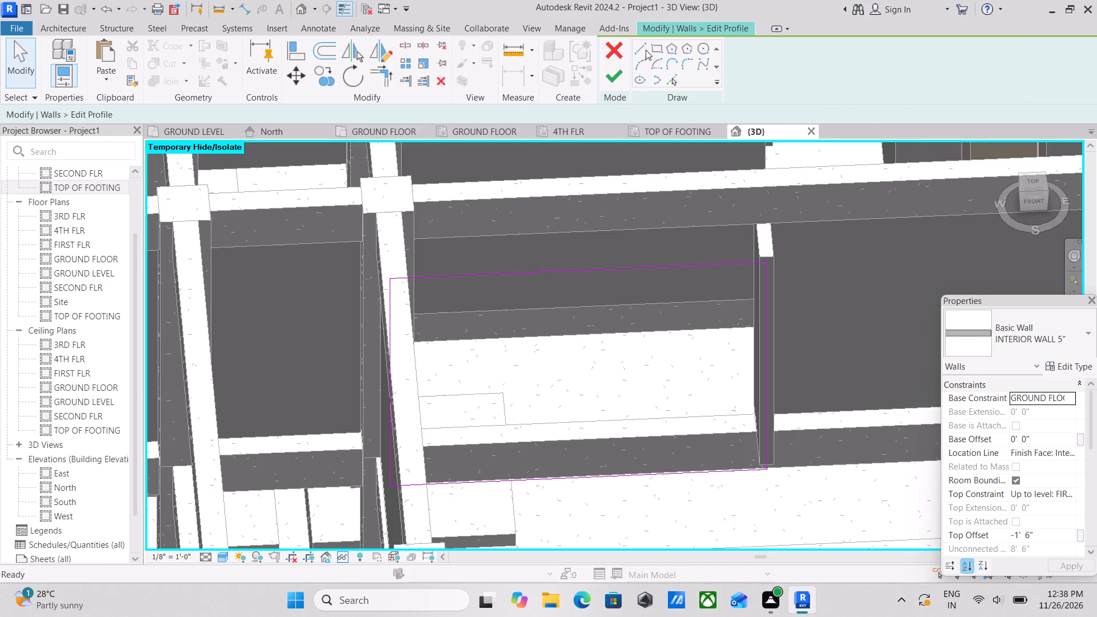
click(637, 51)
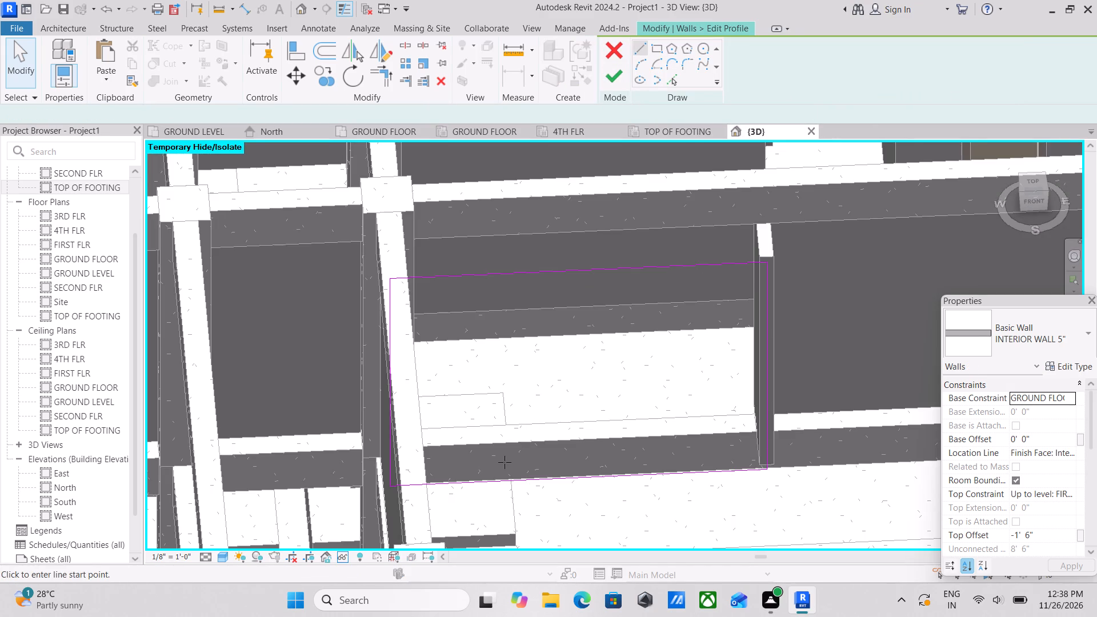
click(500, 464)
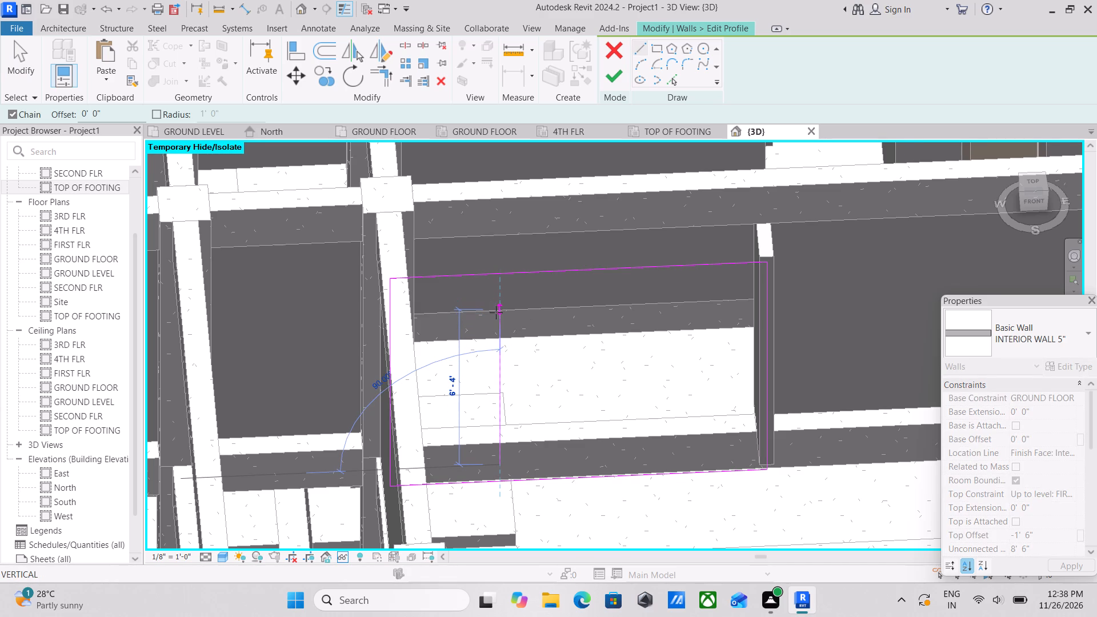
click(496, 312)
key(Escape)
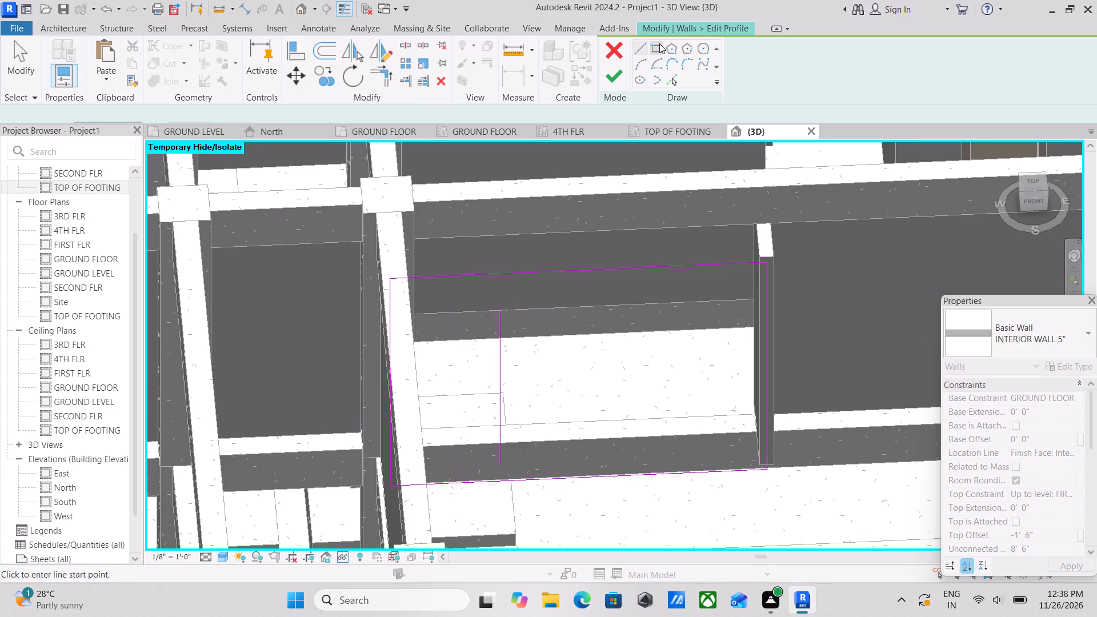
scroll(554, 335, up, 5)
key(Escape)
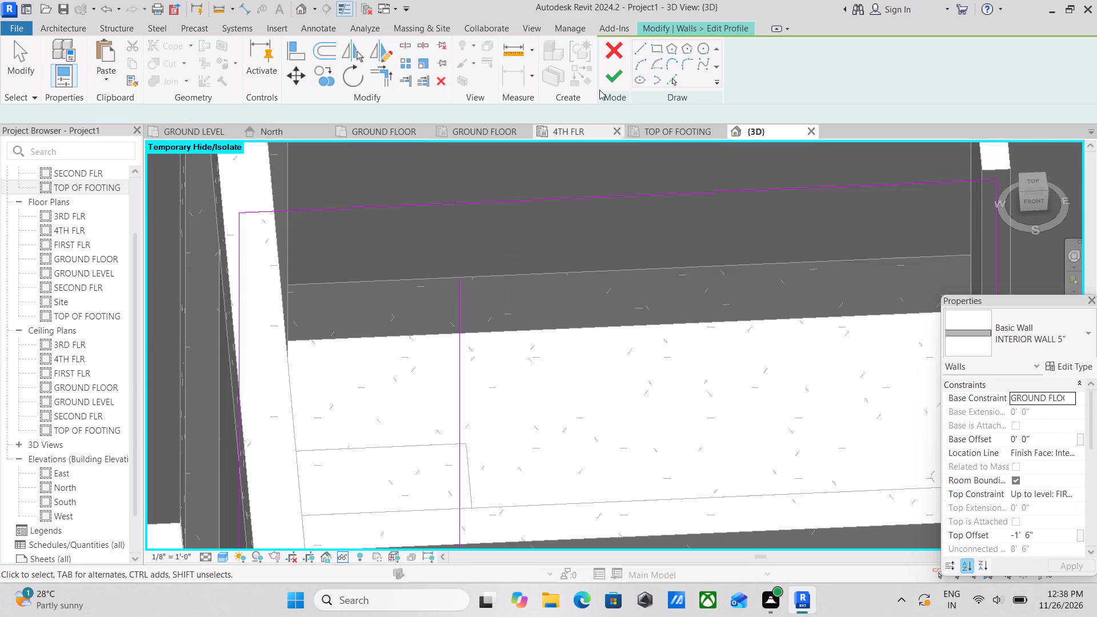
Offset the sketched vertical line 3'-4" toward the wall's far end to form the opening's second side.
scroll(550, 285, down, 3)
middle_drag(519, 348, 531, 333)
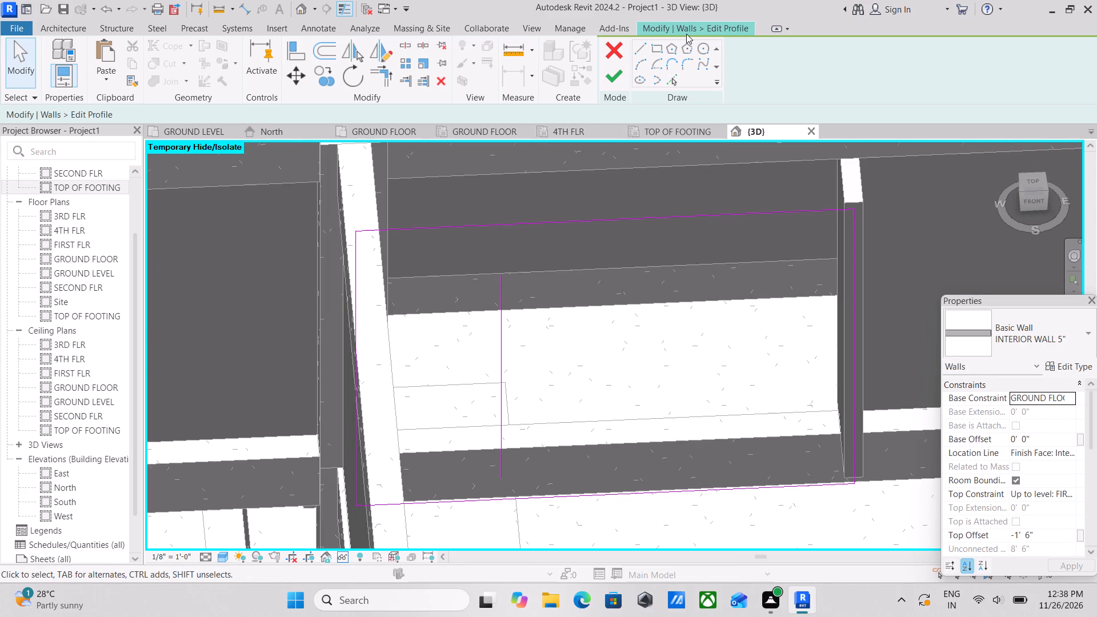
click(670, 80)
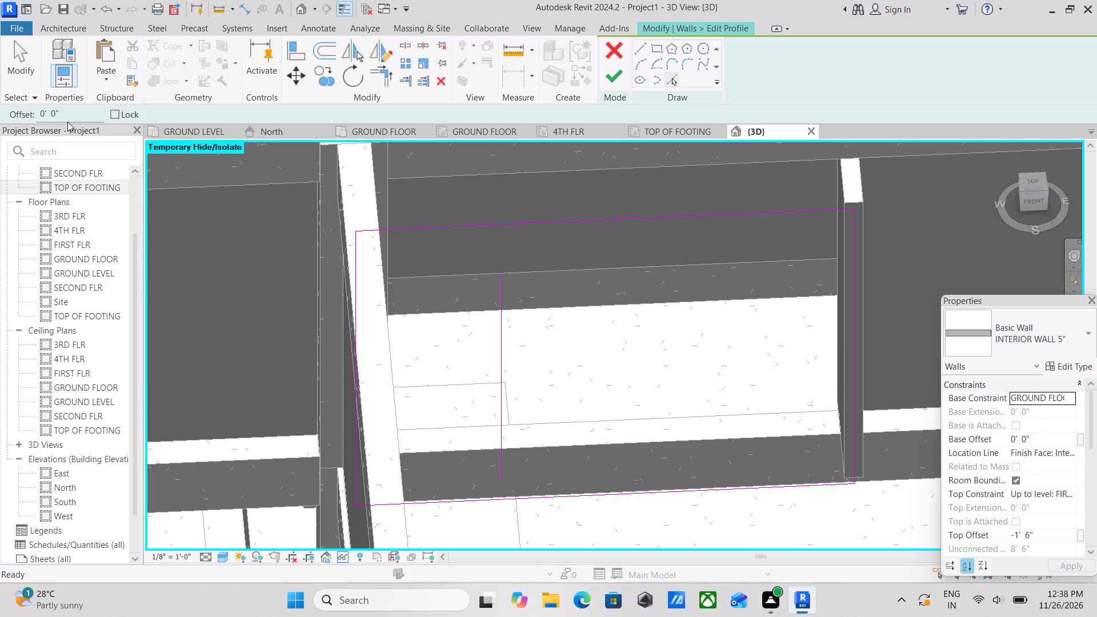
drag(67, 122, 23, 115)
drag(64, 115, 13, 115)
text(3')
key(4)
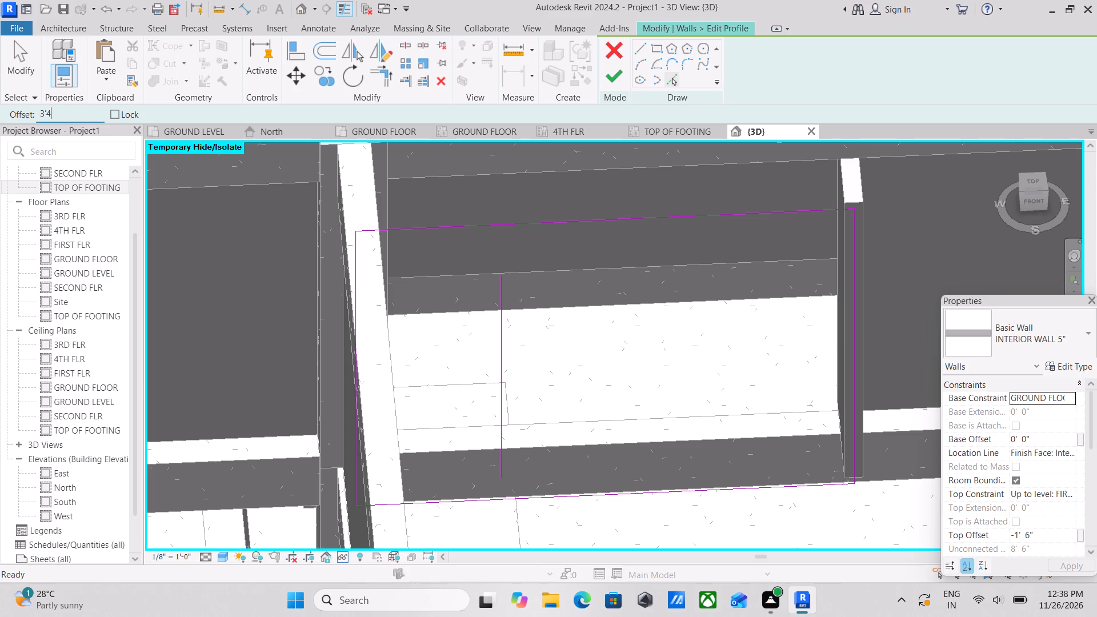
key(Return)
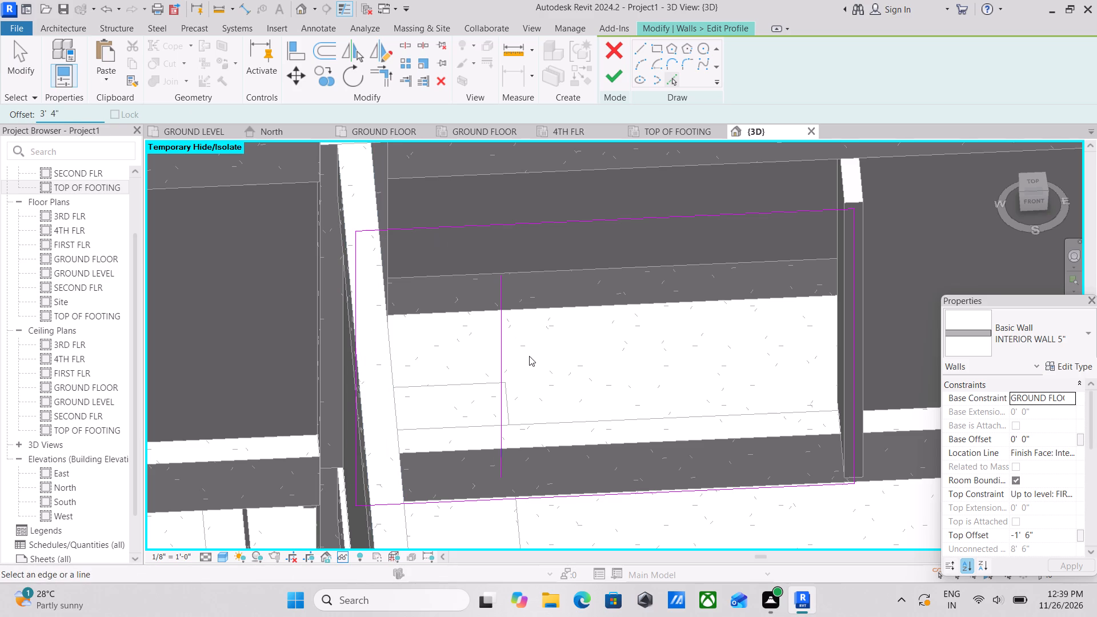
click(505, 355)
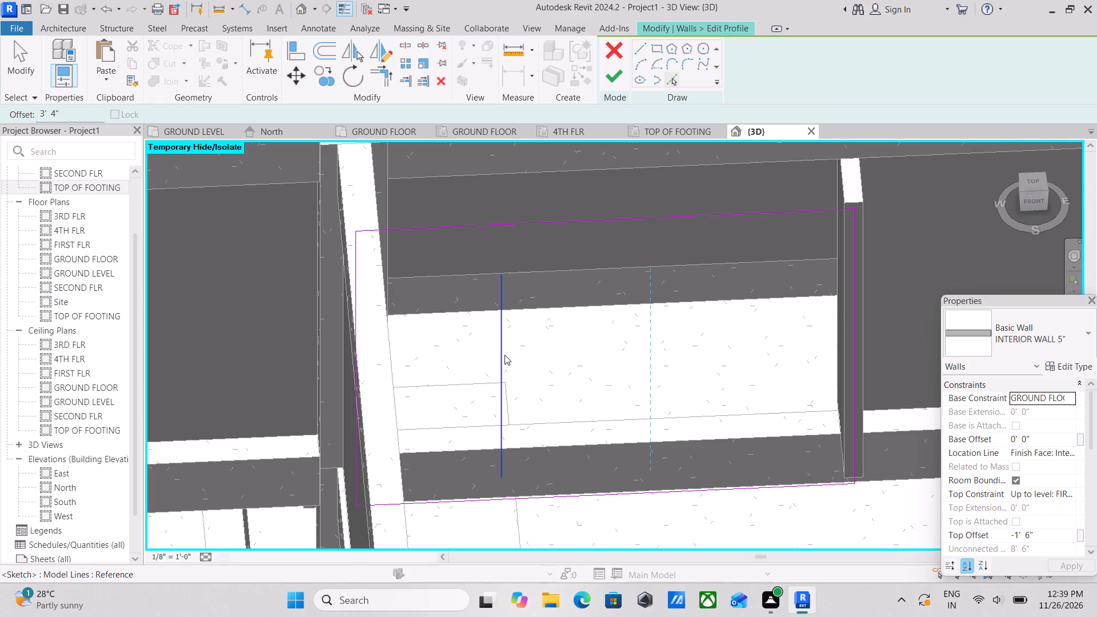
scroll(676, 425, up, 2)
key(Escape)
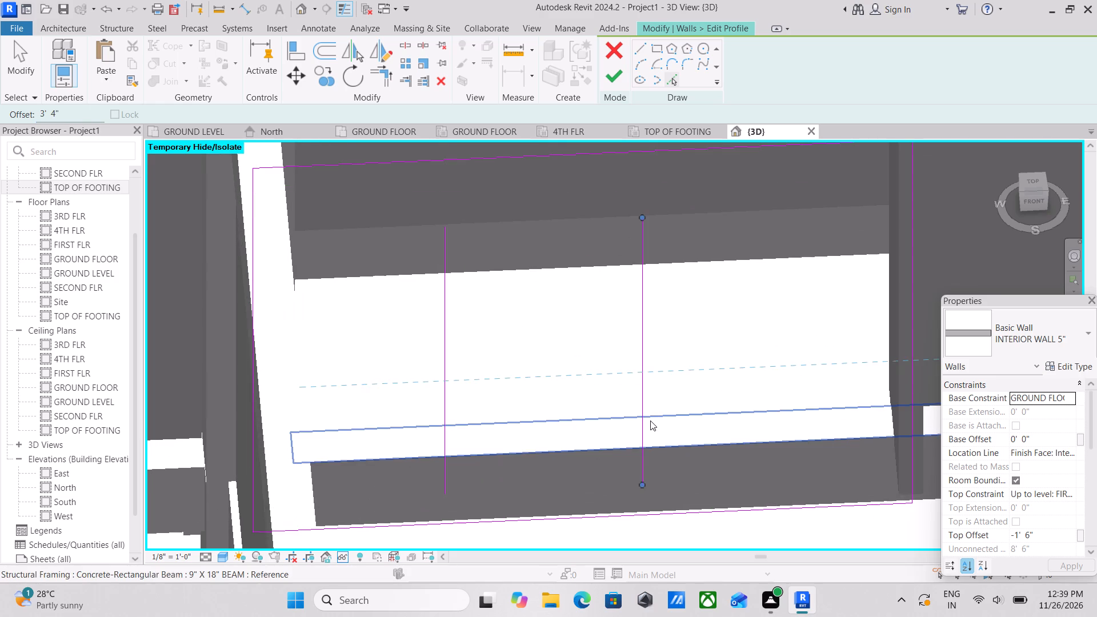
key(Escape)
key(Escape)
Extend the lower ends of both vertical sketch lines toward the wall's base, making each about 6'-6" long.
middle_drag(467, 407, 493, 362)
click(469, 443)
scroll(471, 454, up, 3)
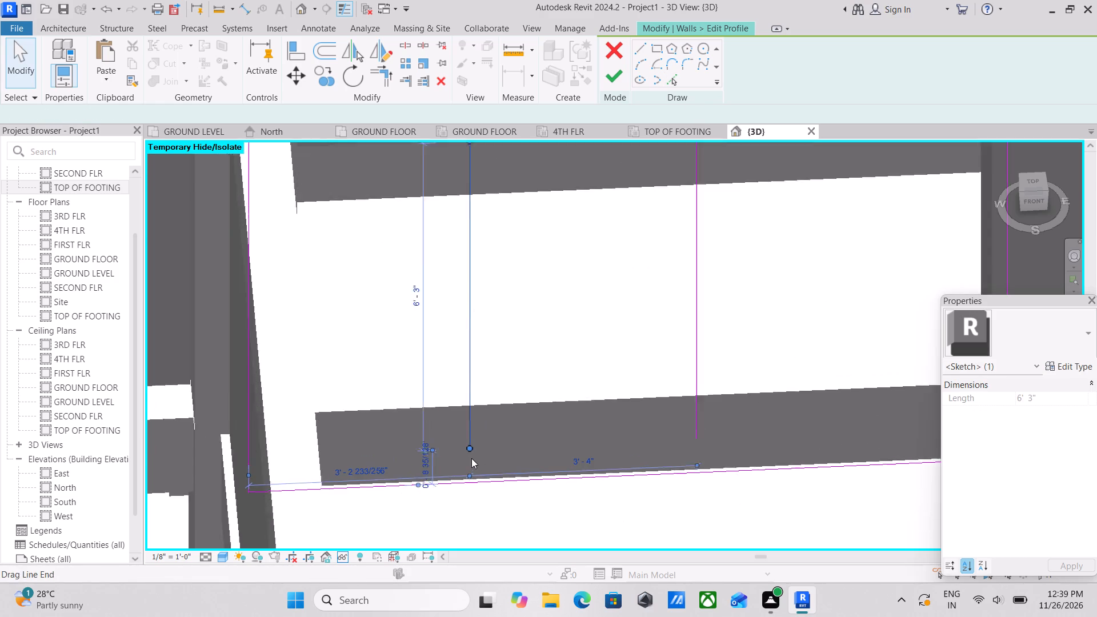
scroll(471, 458, up, 3)
drag(465, 437, 466, 455)
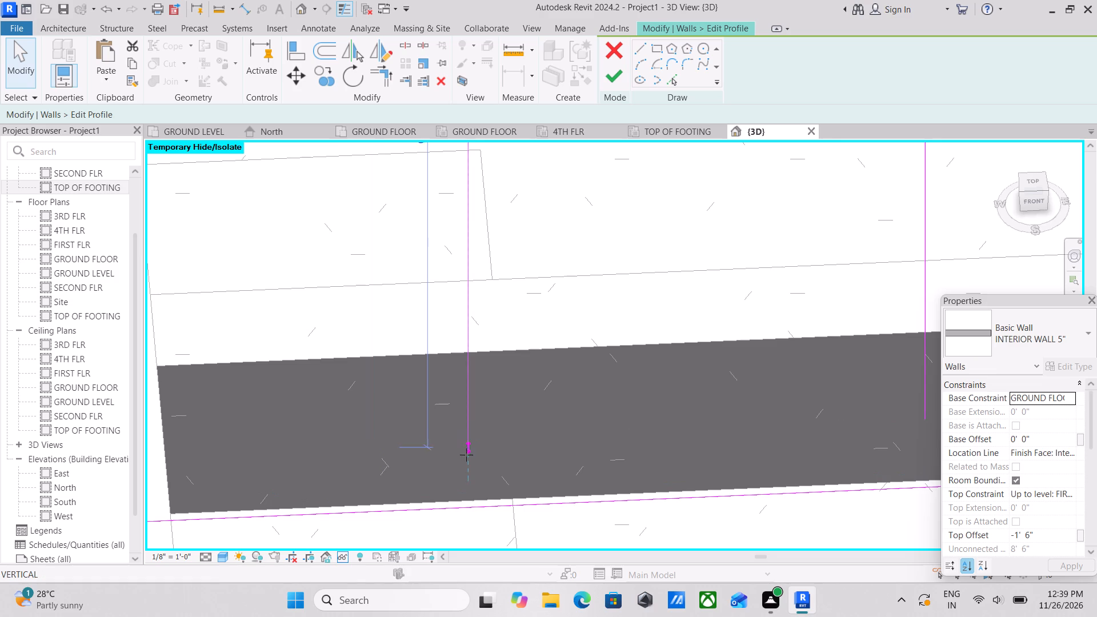
drag(466, 455, 467, 461)
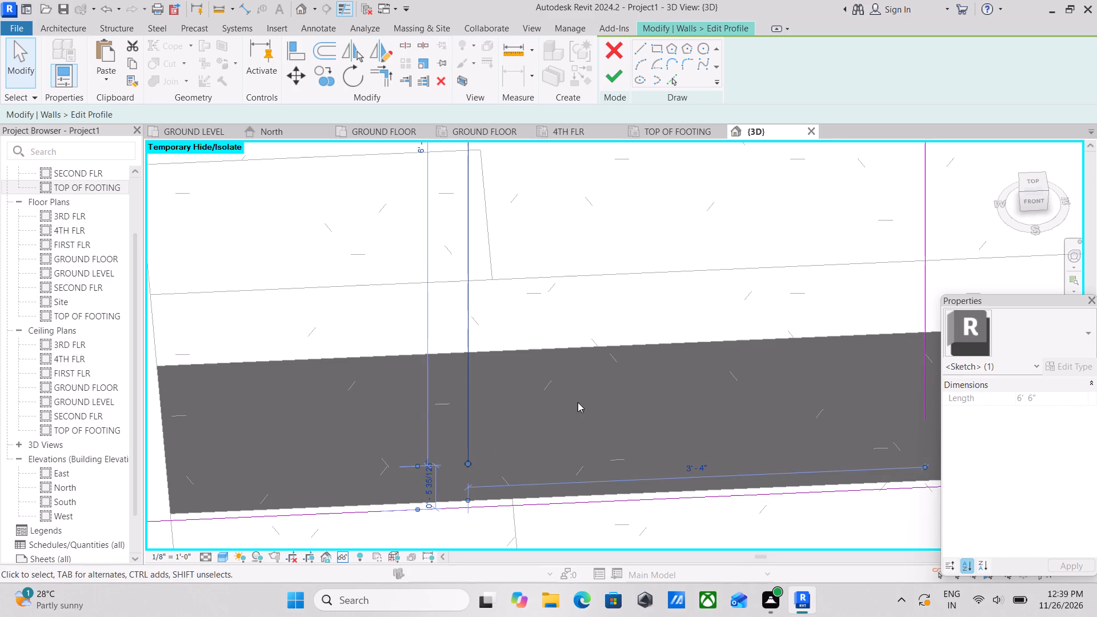
middle_drag(578, 402, 384, 366)
click(727, 358)
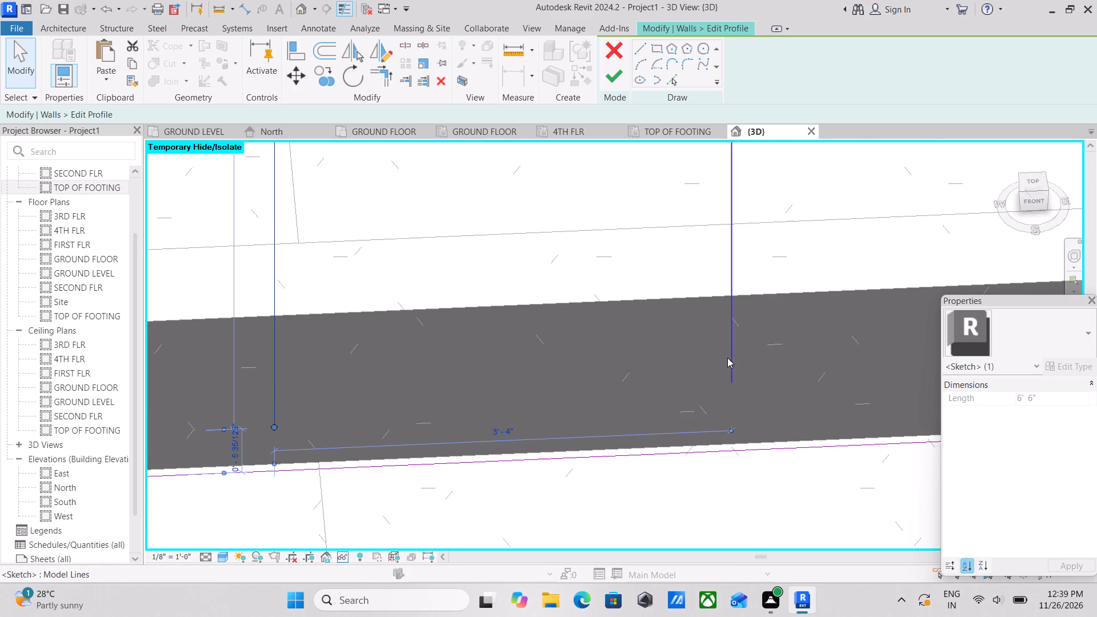
drag(730, 383, 738, 402)
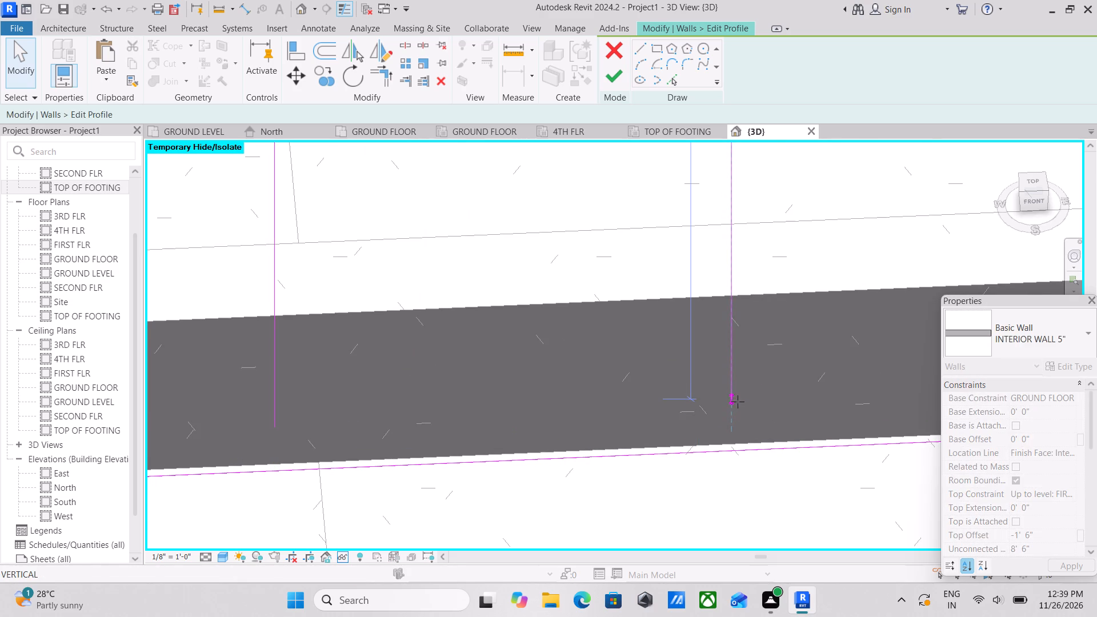
drag(738, 402, 740, 404)
key(Escape)
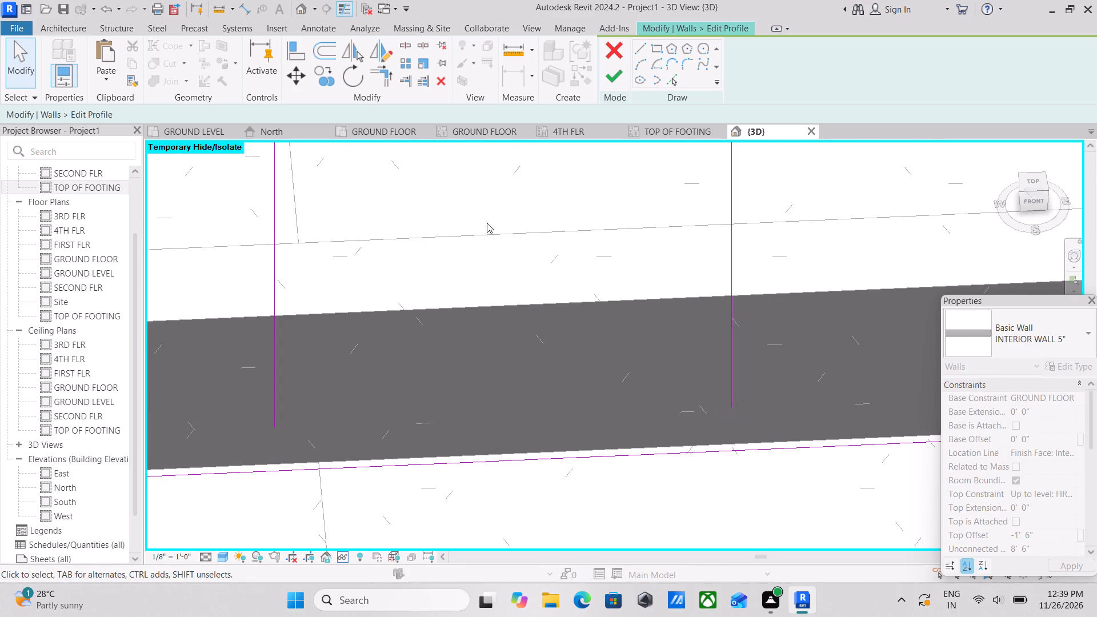
Sketch a 3'-4" bottom line joining the lower ends of the opening's two vertical sides.
click(643, 48)
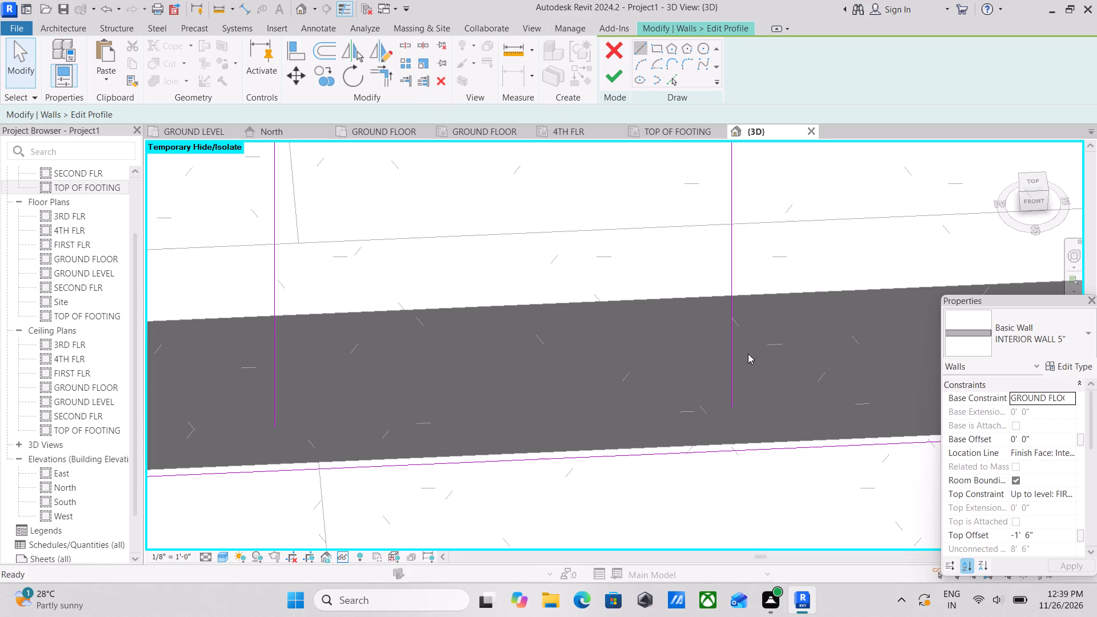
click(735, 411)
middle_drag(578, 401, 685, 383)
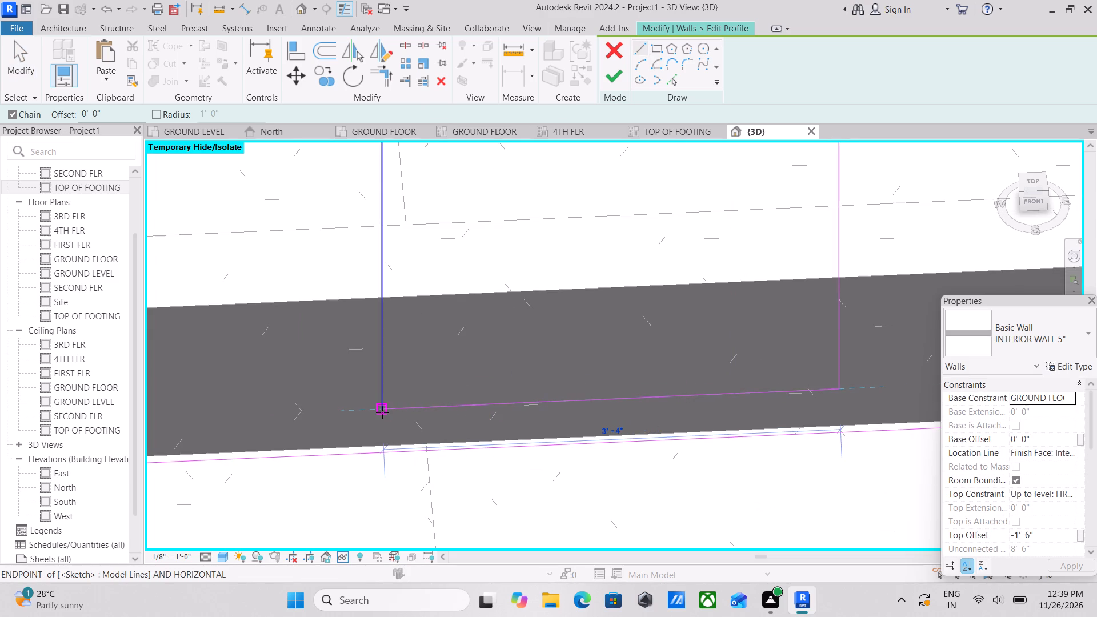
click(381, 413)
key(Escape)
scroll(505, 291, down, 2)
middle_drag(505, 291, 533, 454)
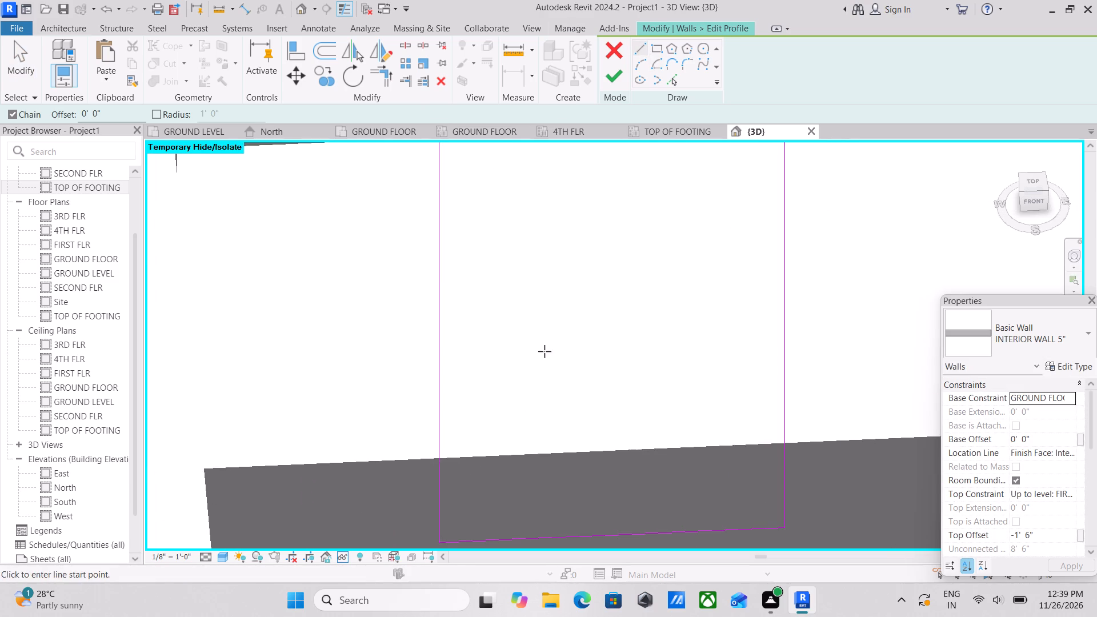
key(Escape)
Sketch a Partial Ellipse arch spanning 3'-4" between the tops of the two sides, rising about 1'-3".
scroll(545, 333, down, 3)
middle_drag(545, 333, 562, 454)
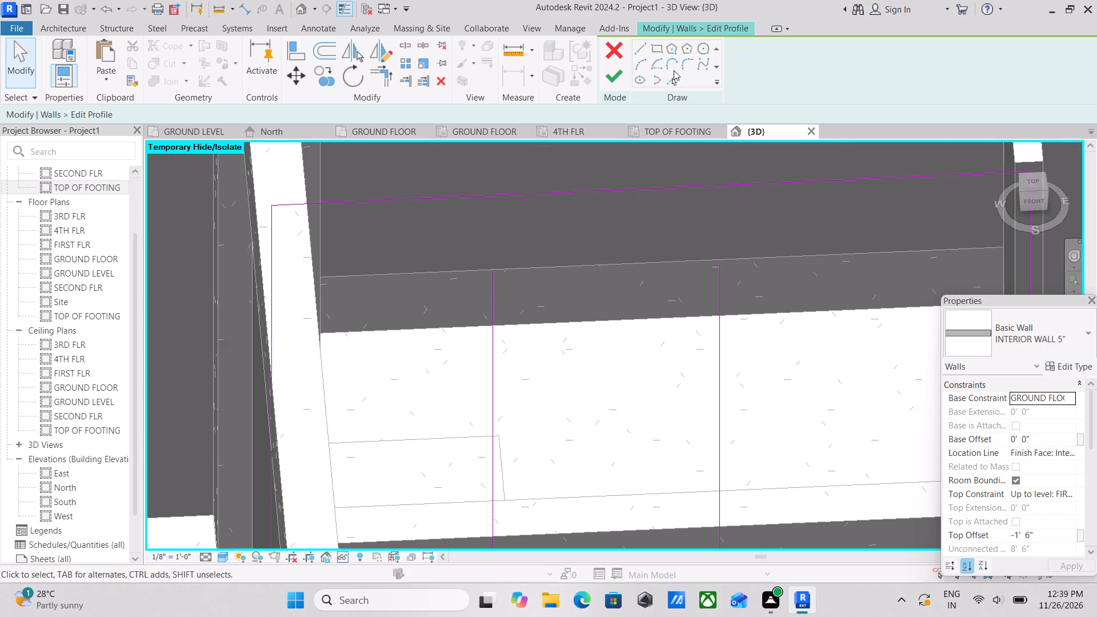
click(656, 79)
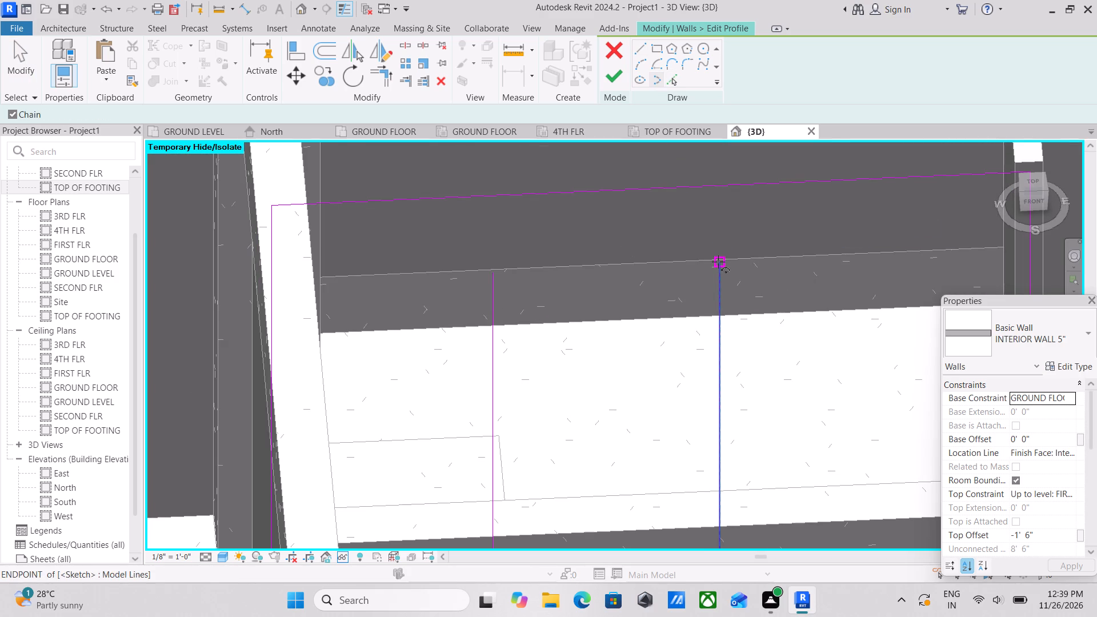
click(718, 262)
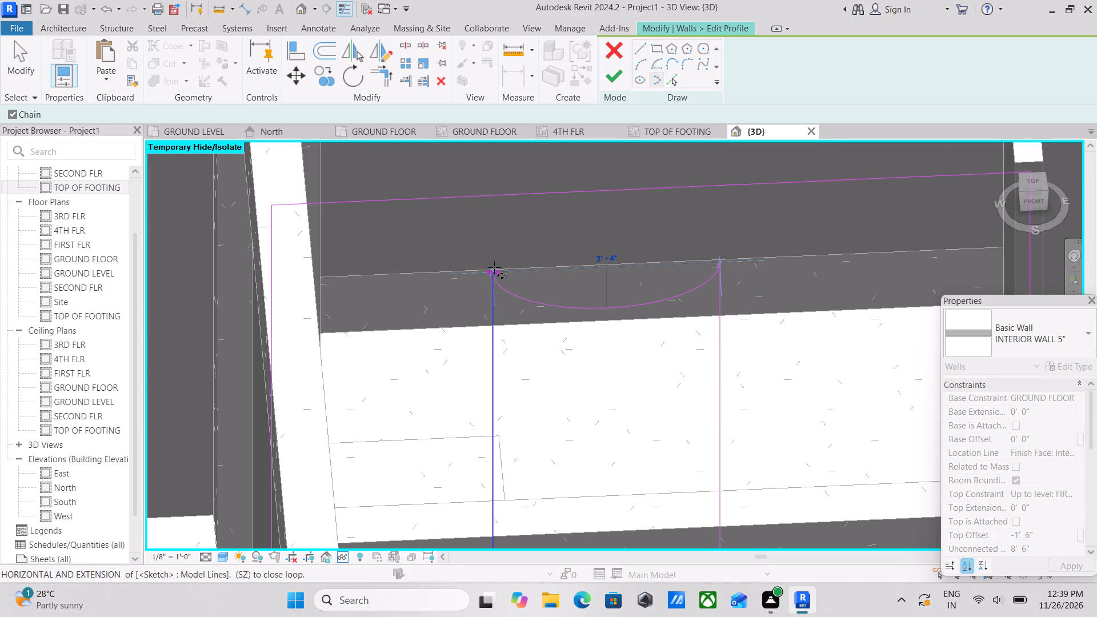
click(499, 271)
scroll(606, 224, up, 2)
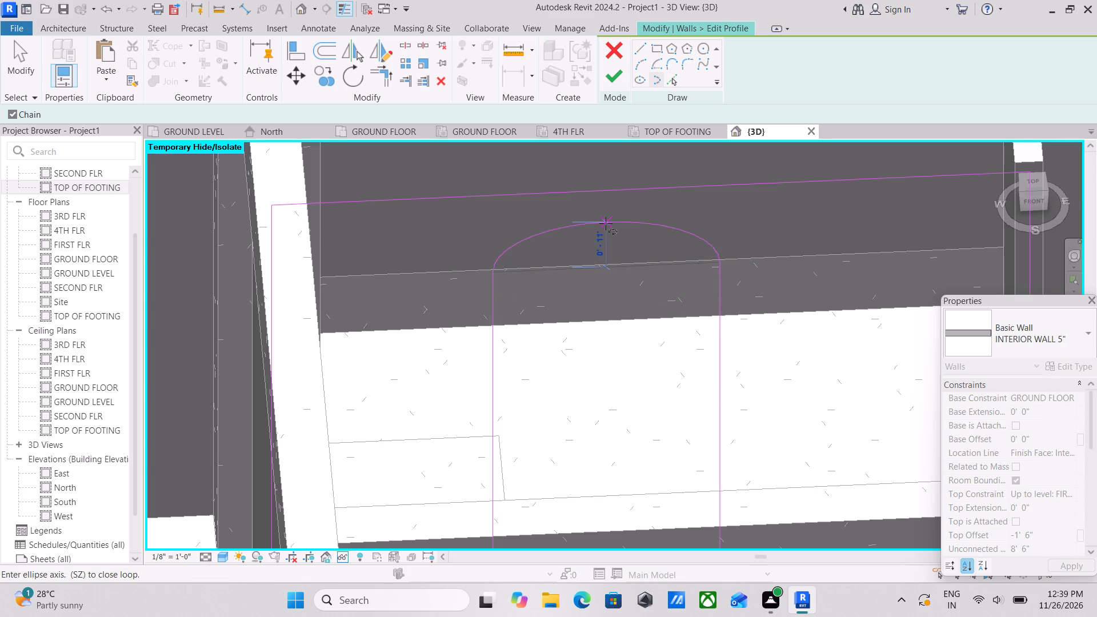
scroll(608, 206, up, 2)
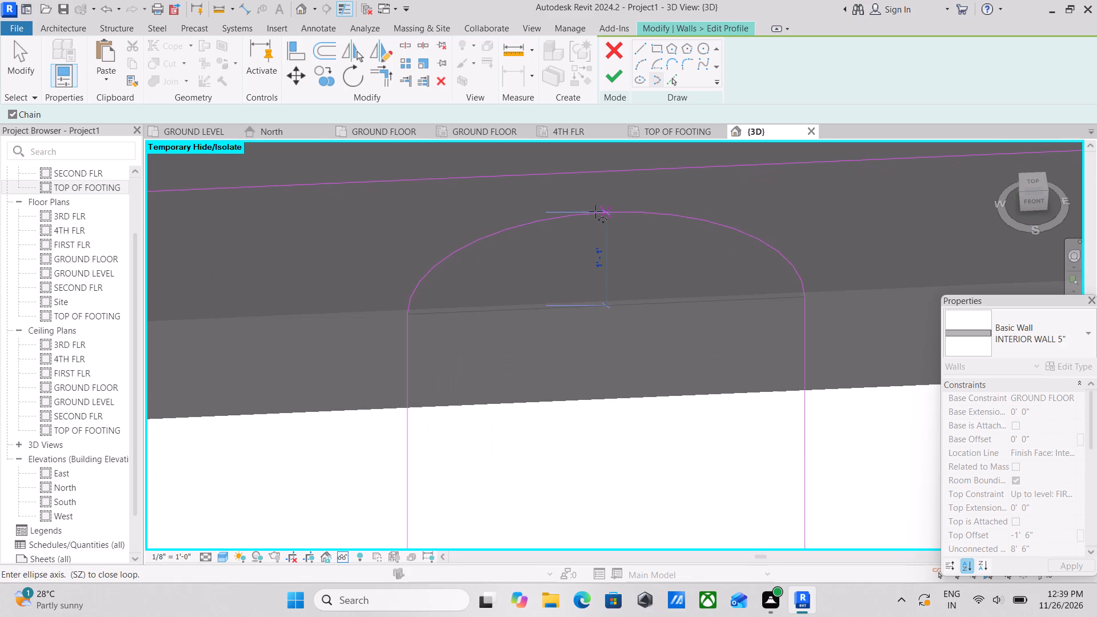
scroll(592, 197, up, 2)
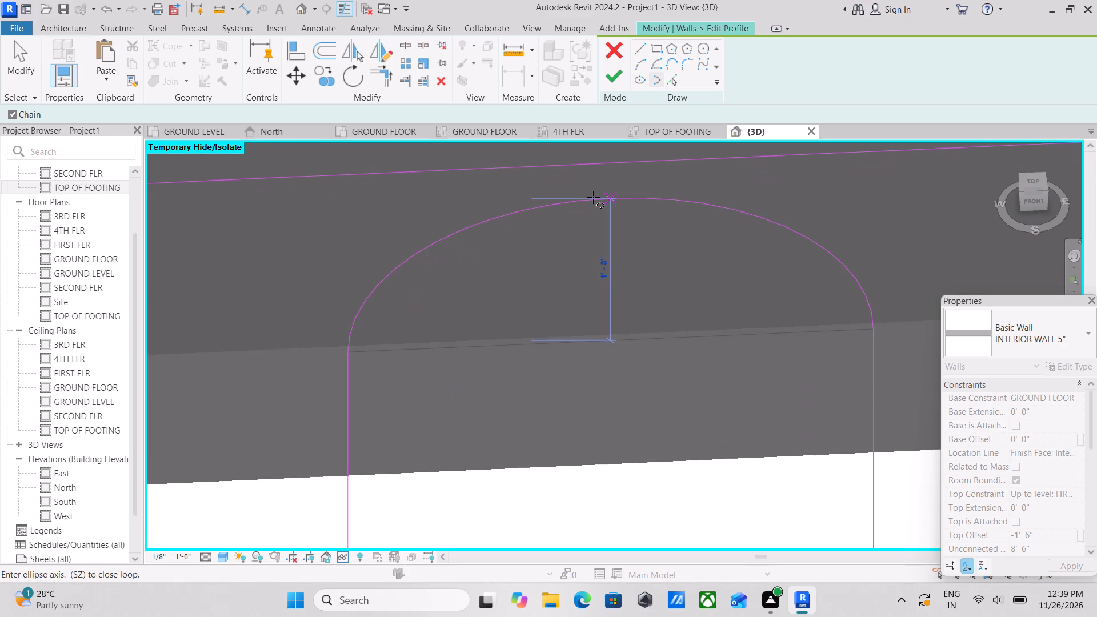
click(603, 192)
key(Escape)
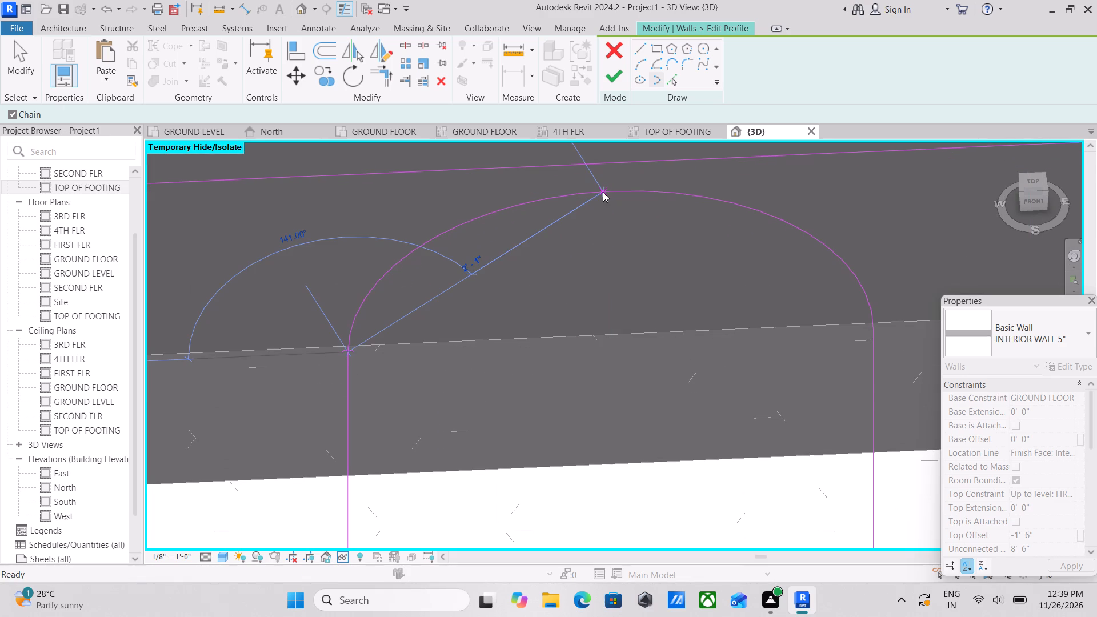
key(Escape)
Nudge the opening's bottom line slightly down toward the wall's base, making the sides about 6'-7" long.
scroll(546, 274, down, 1)
middle_drag(546, 274, 552, 207)
scroll(550, 236, down, 1)
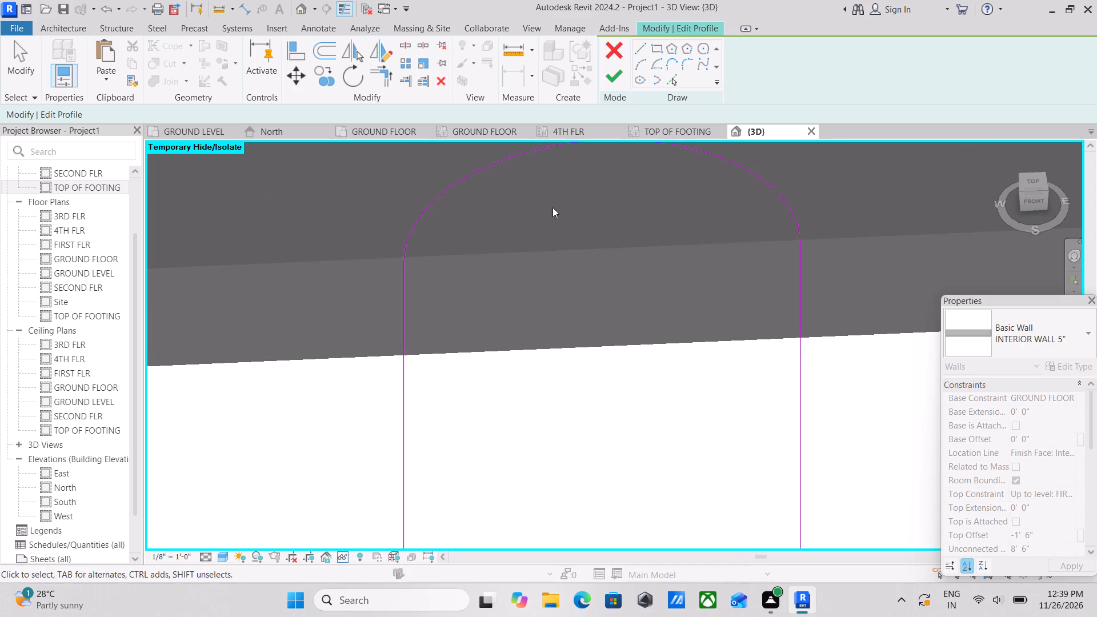
key(Escape)
scroll(563, 324, down, 4)
middle_drag(566, 355, 578, 218)
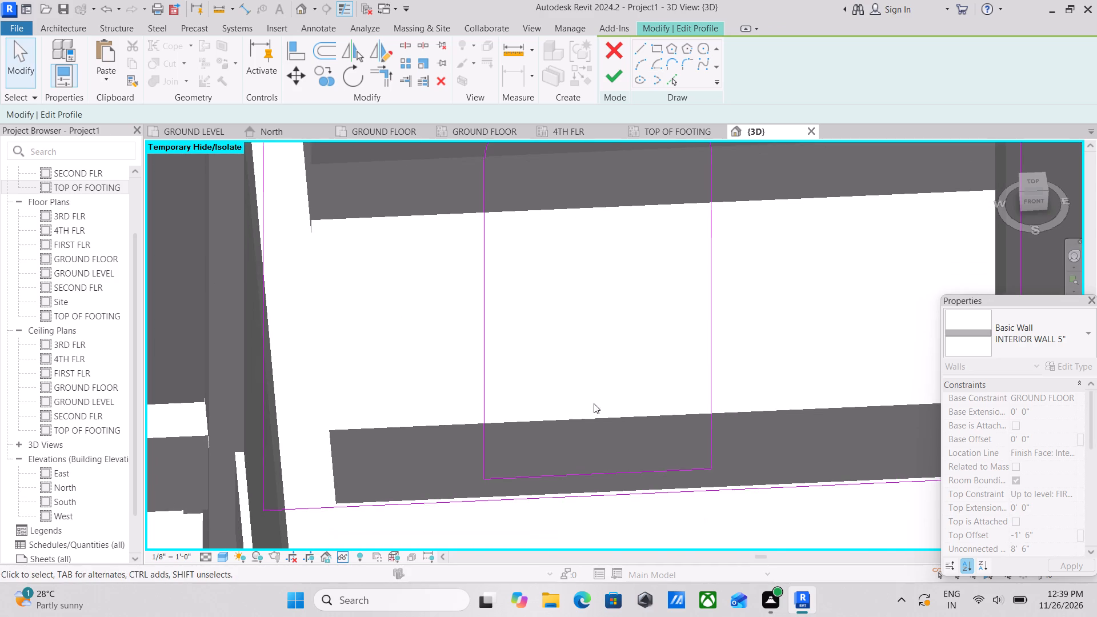
scroll(584, 456, up, 2)
click(577, 478)
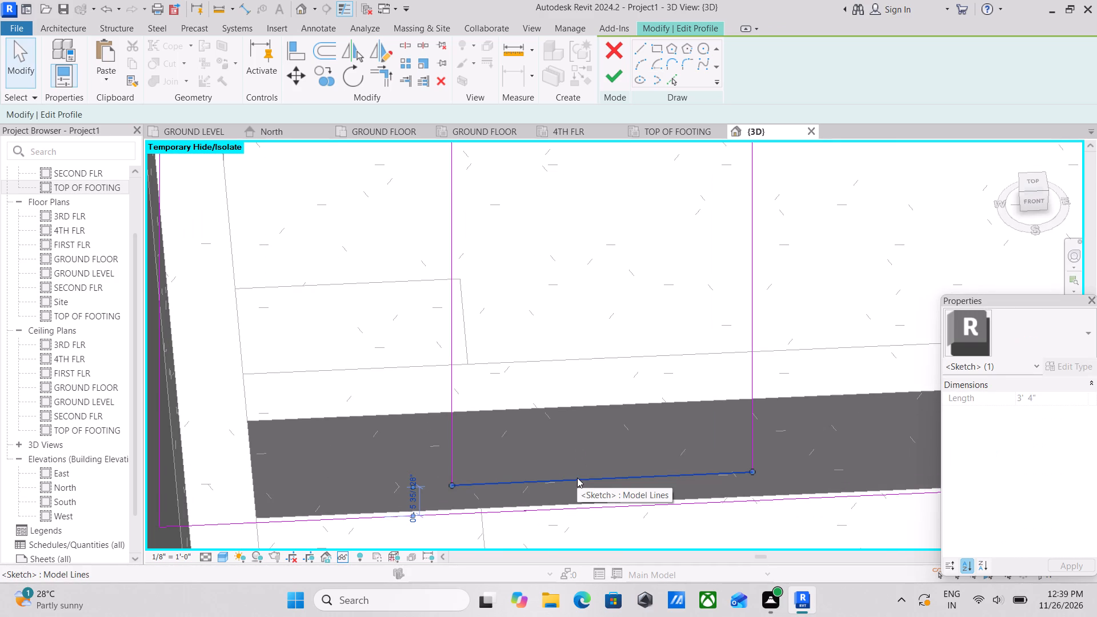
key(Down)
key(Down)
scroll(625, 442, down, 3)
middle_drag(625, 442, 631, 466)
Shorten both vertical sides of the opening from their tops to about 6'-1".
click(721, 315)
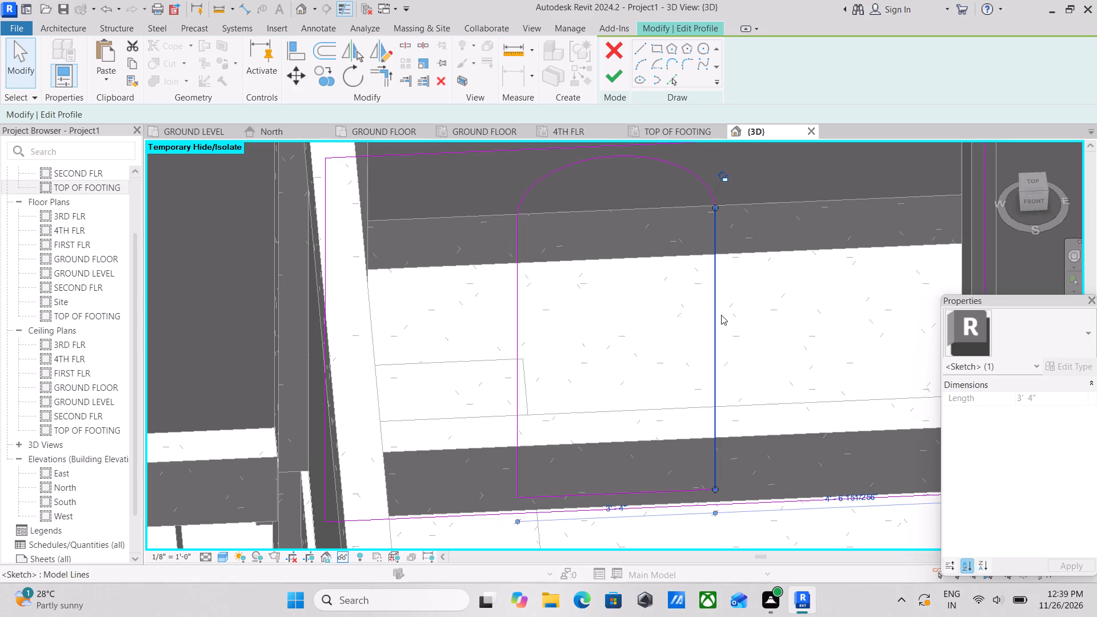
drag(714, 207, 715, 217)
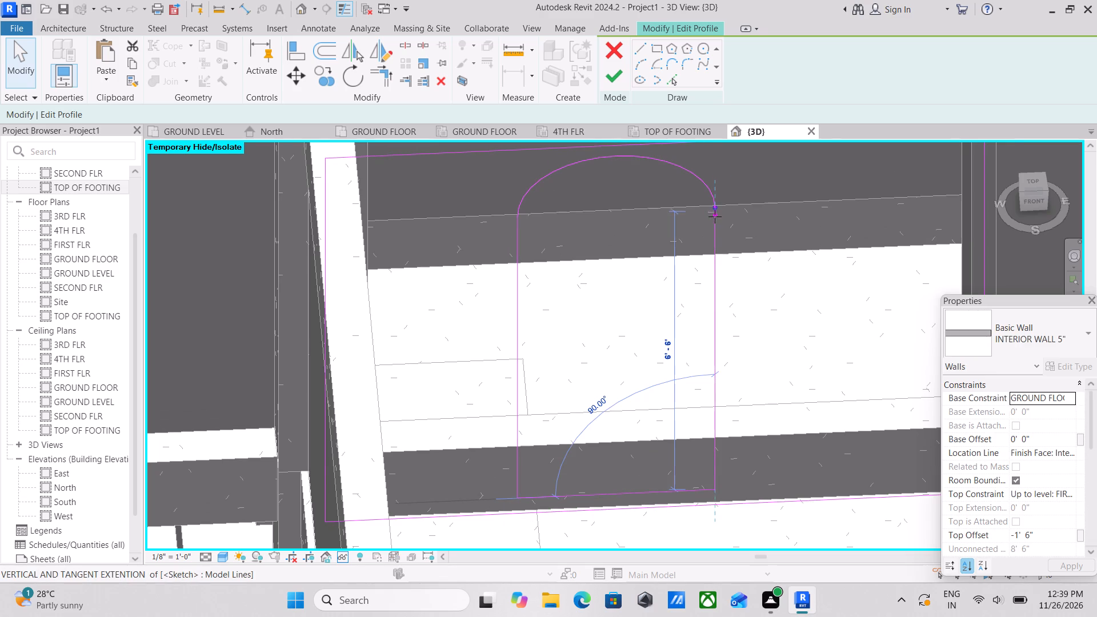
drag(715, 217, 716, 229)
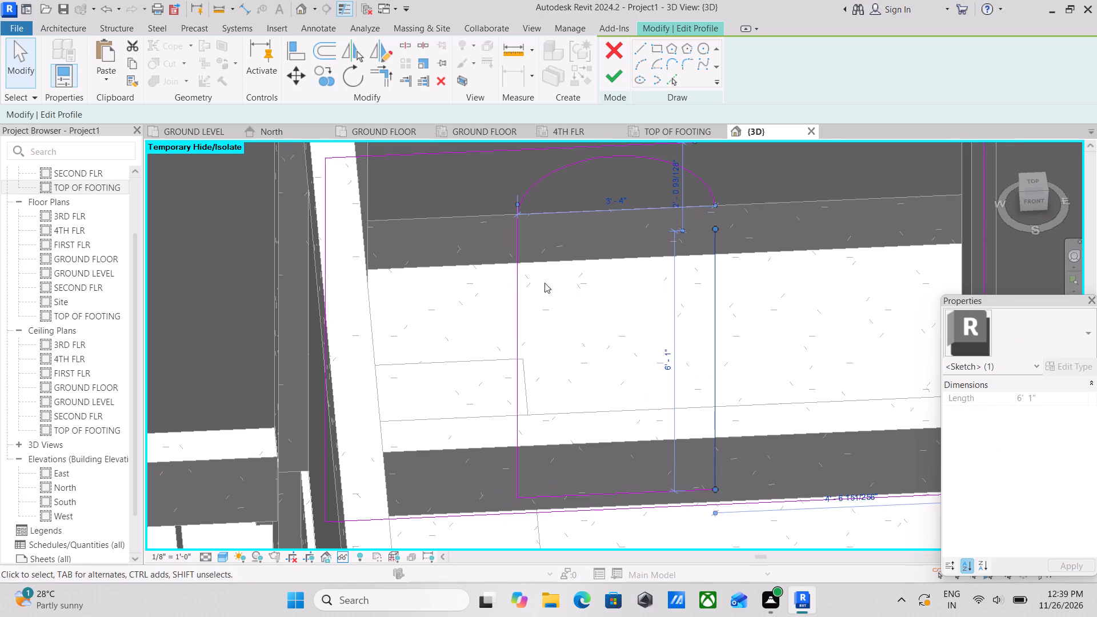
key(Escape)
click(515, 245)
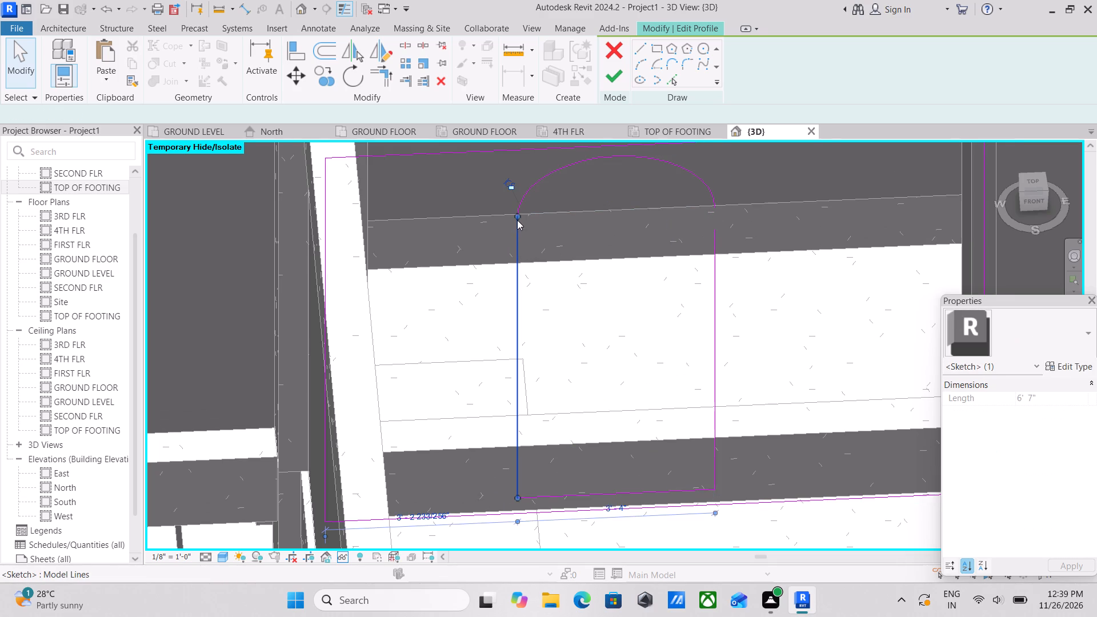
drag(516, 218, 517, 235)
key(Escape)
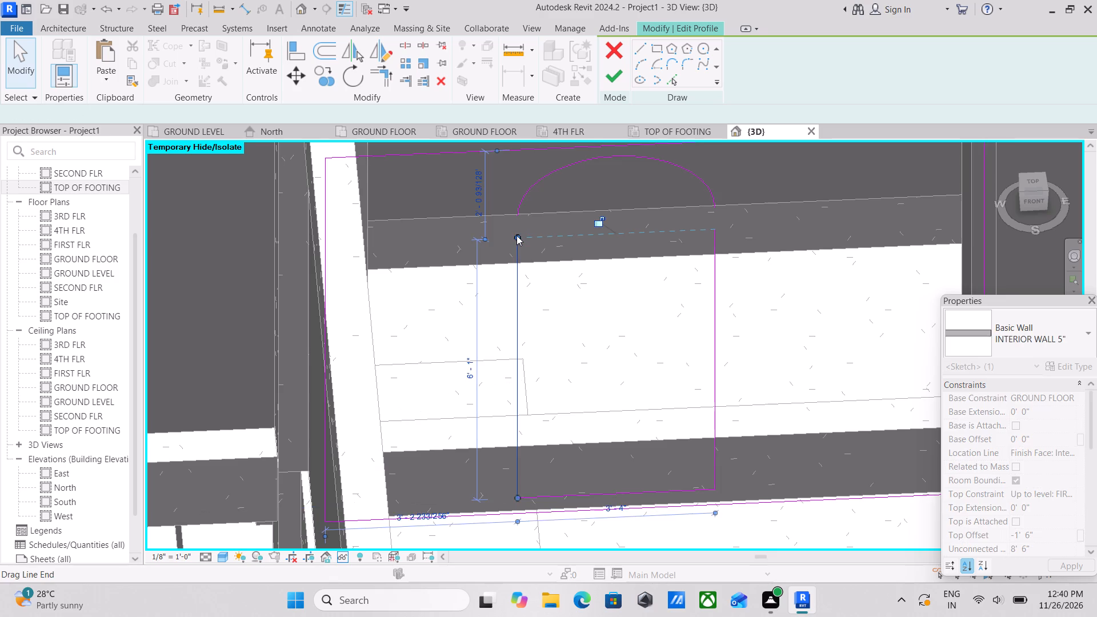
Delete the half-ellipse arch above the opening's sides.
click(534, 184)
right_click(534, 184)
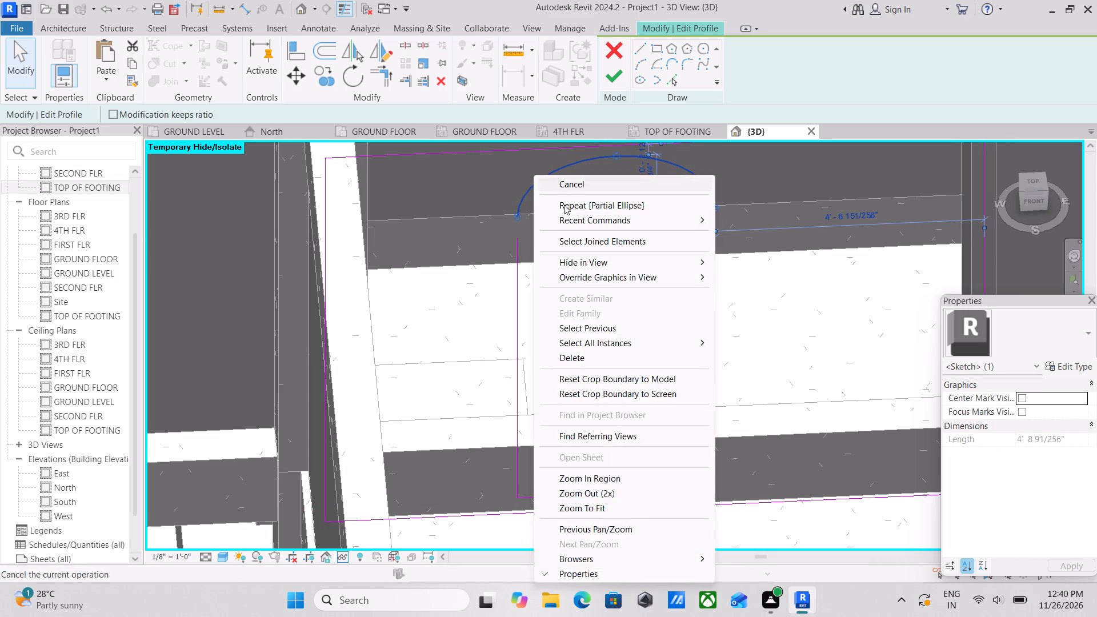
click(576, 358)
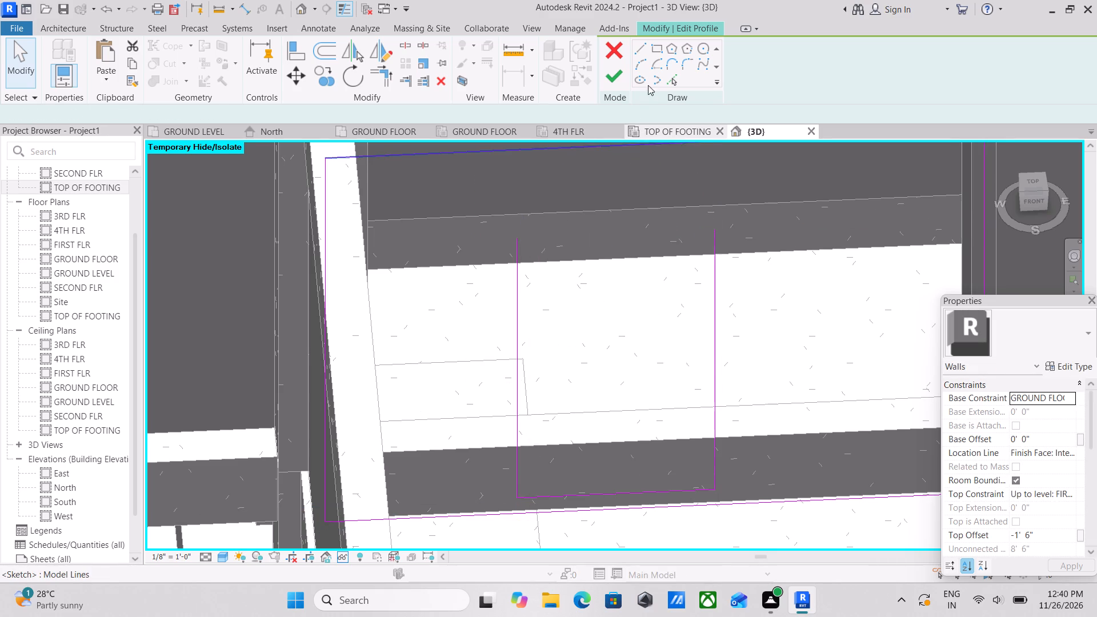
Sketch a Partial Ellipse arch spanning 3'-4" between the tops of the two sides, rising about 1'-8", and finish the wall's profile.
click(656, 75)
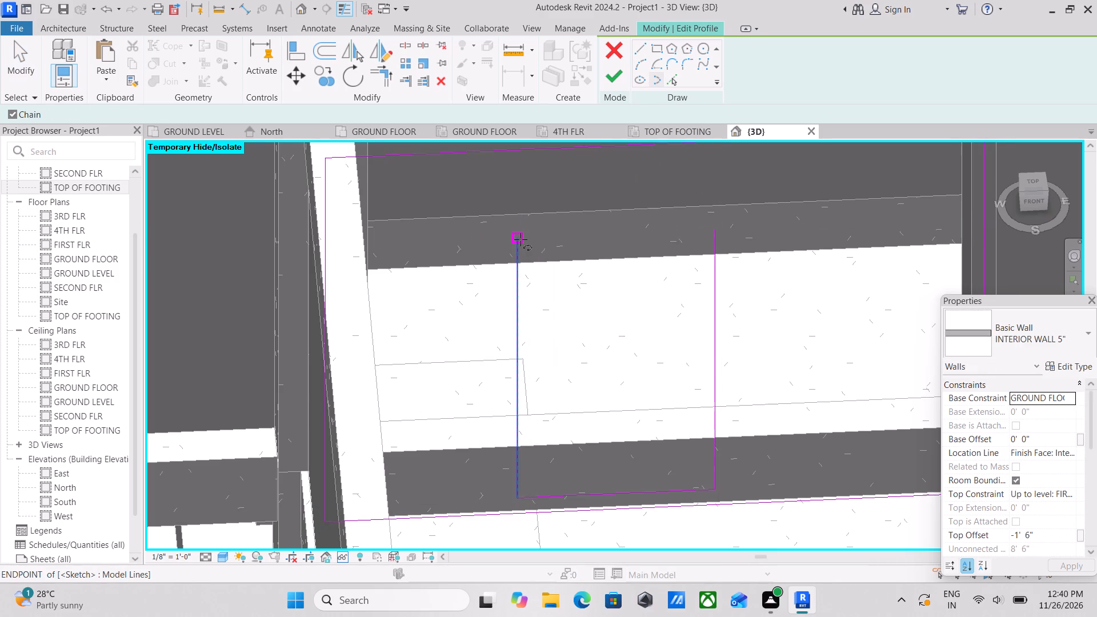
click(521, 239)
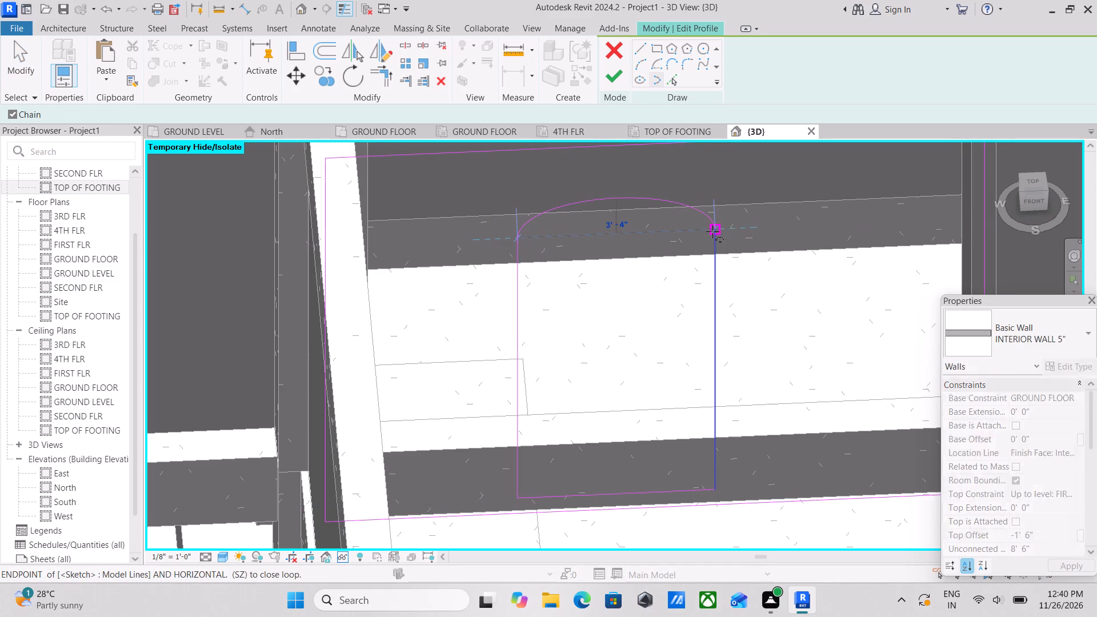
click(712, 231)
scroll(610, 174, up, 1)
middle_drag(610, 174, 587, 279)
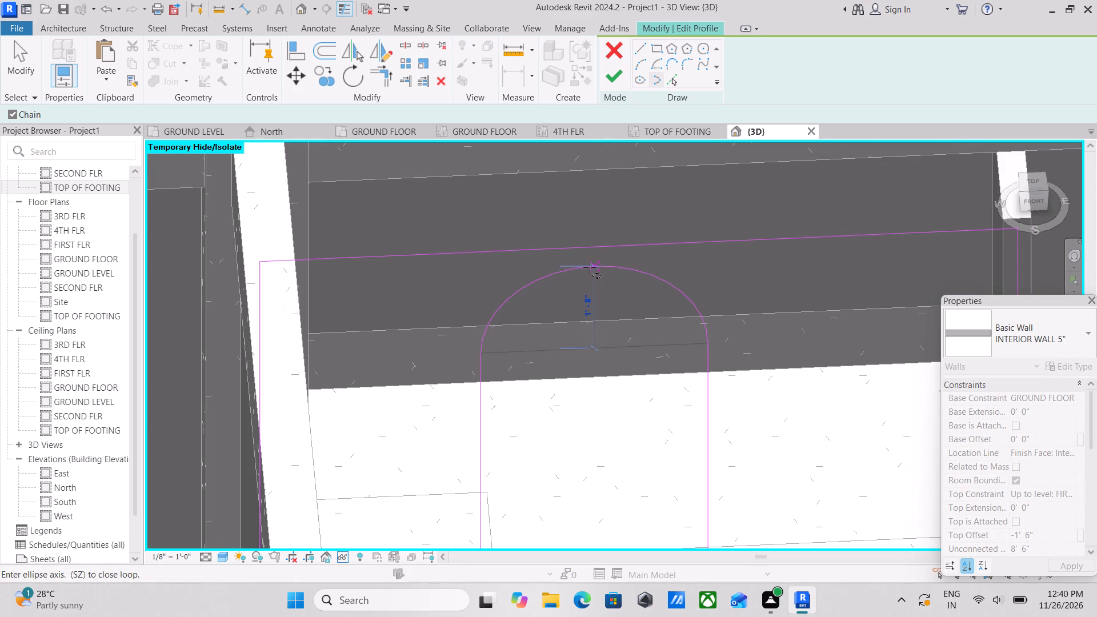
click(588, 272)
key(Escape)
key(Escape)
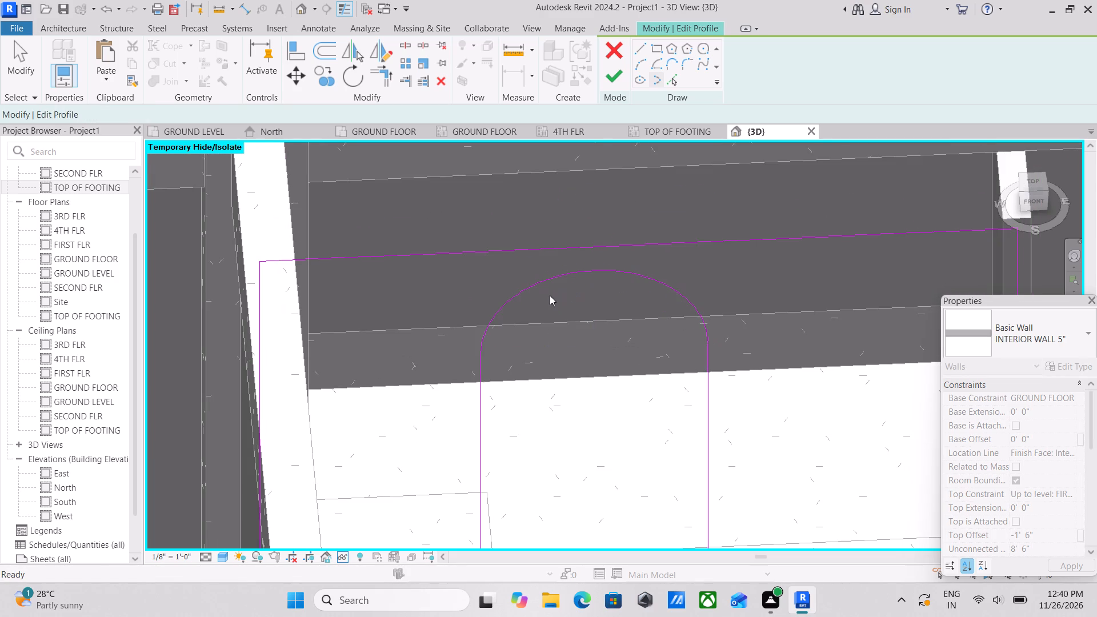
scroll(550, 297, down, 2)
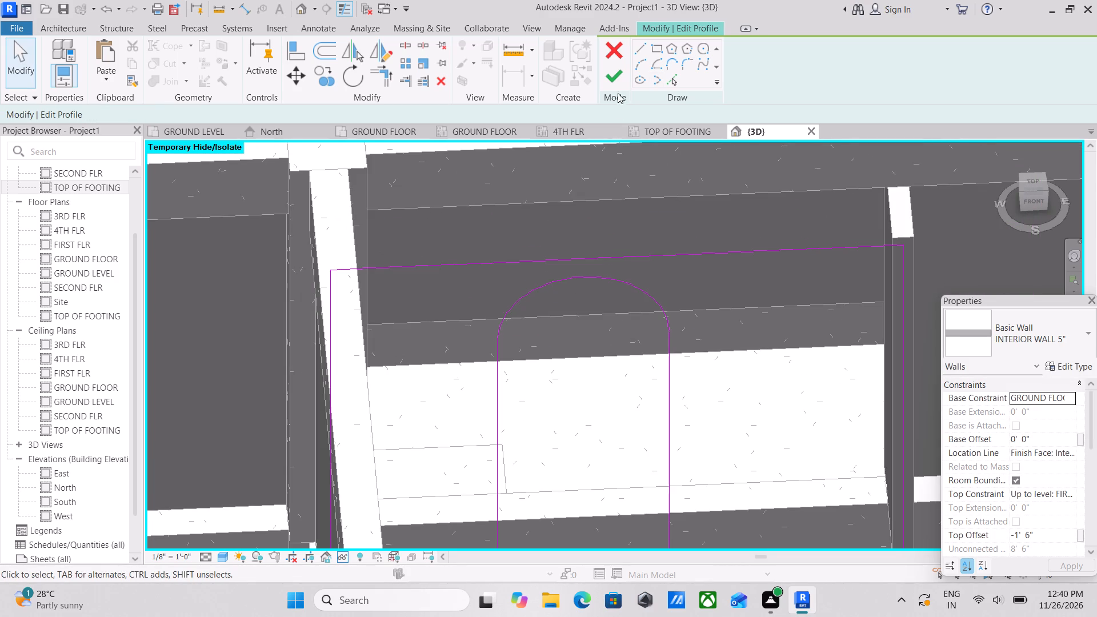
click(614, 73)
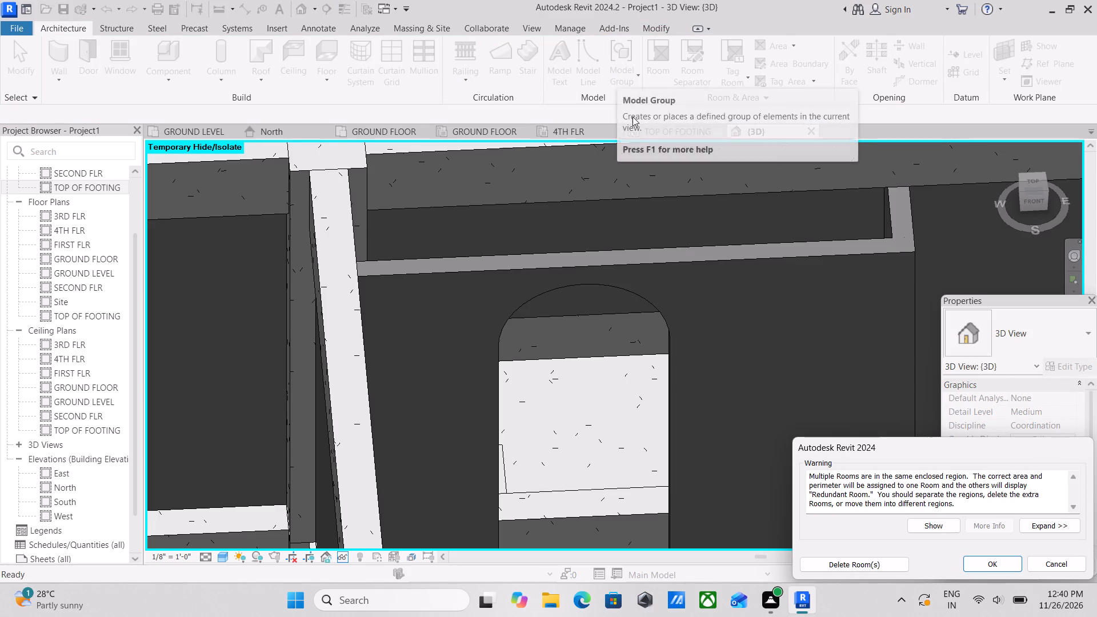
Delete the redundant room from the enclosed region now shared through the arched opening.
click(859, 564)
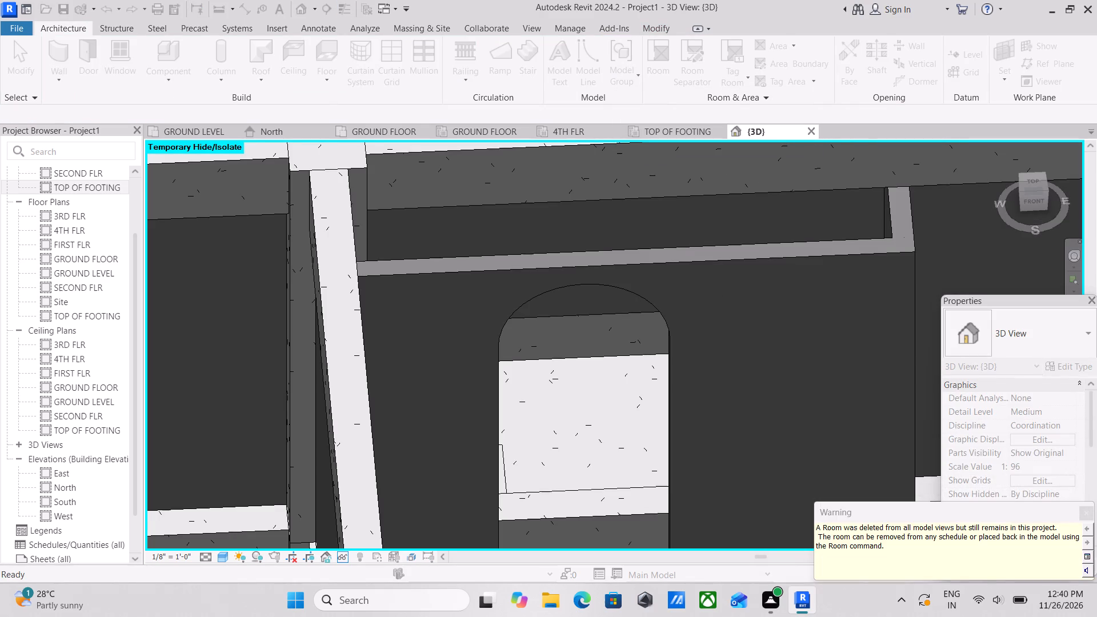
scroll(724, 455, down, 3)
scroll(644, 423, down, 3)
key(Escape)
scroll(644, 423, down, 3)
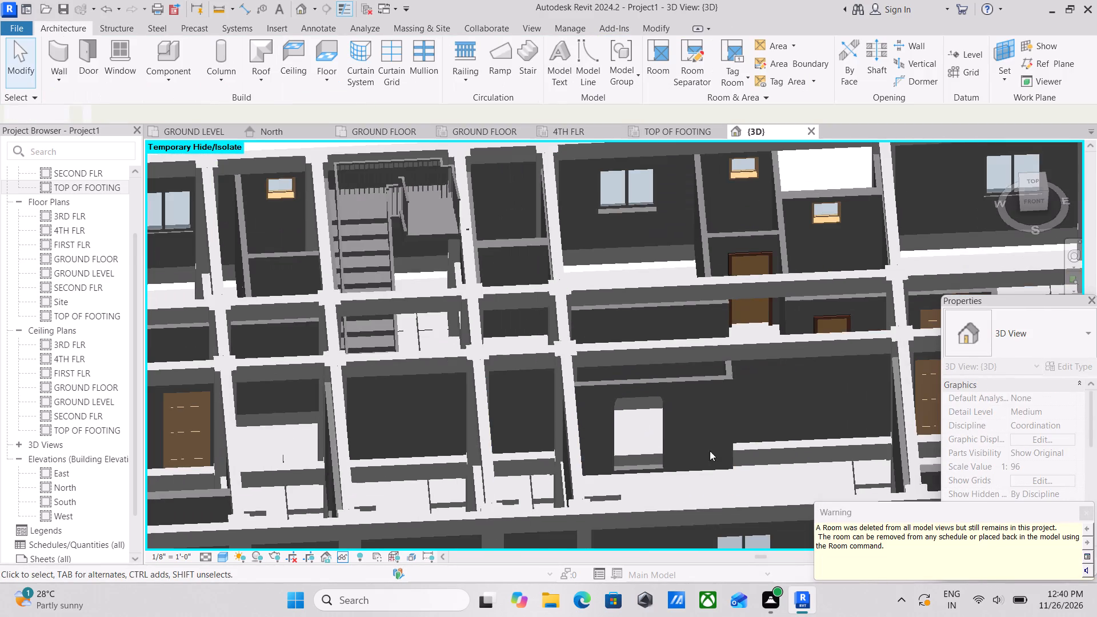
click(1086, 512)
Examine the arched opening in 3D, then review it and the surrounding corridor, toilets and bedrooms in the GROUND FLOOR plan.
scroll(634, 356, down, 3)
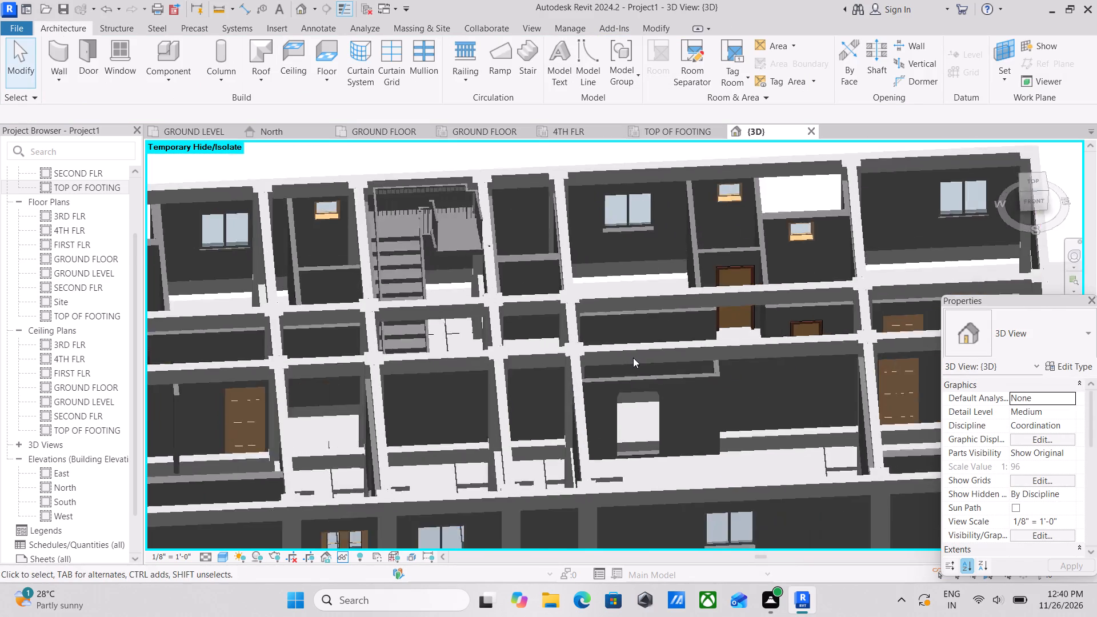
middle_drag(633, 358, 611, 344)
scroll(633, 358, up, 1)
scroll(602, 352, down, 5)
middle_drag(618, 392, 591, 384)
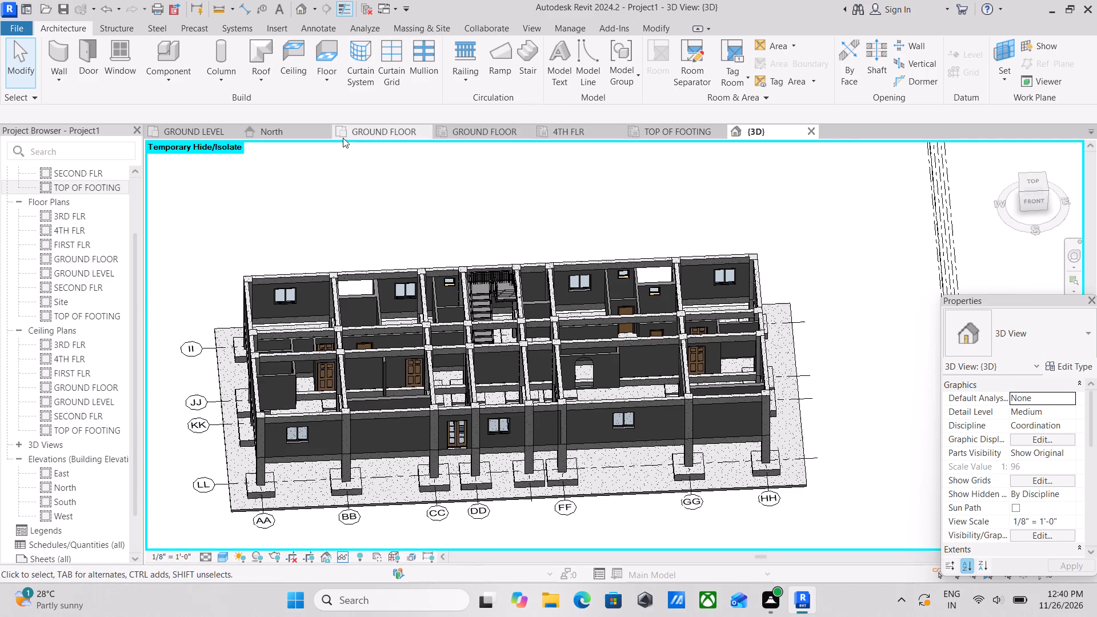
click(369, 129)
scroll(522, 414, up, 2)
middle_drag(577, 362, 470, 394)
scroll(639, 355, up, 6)
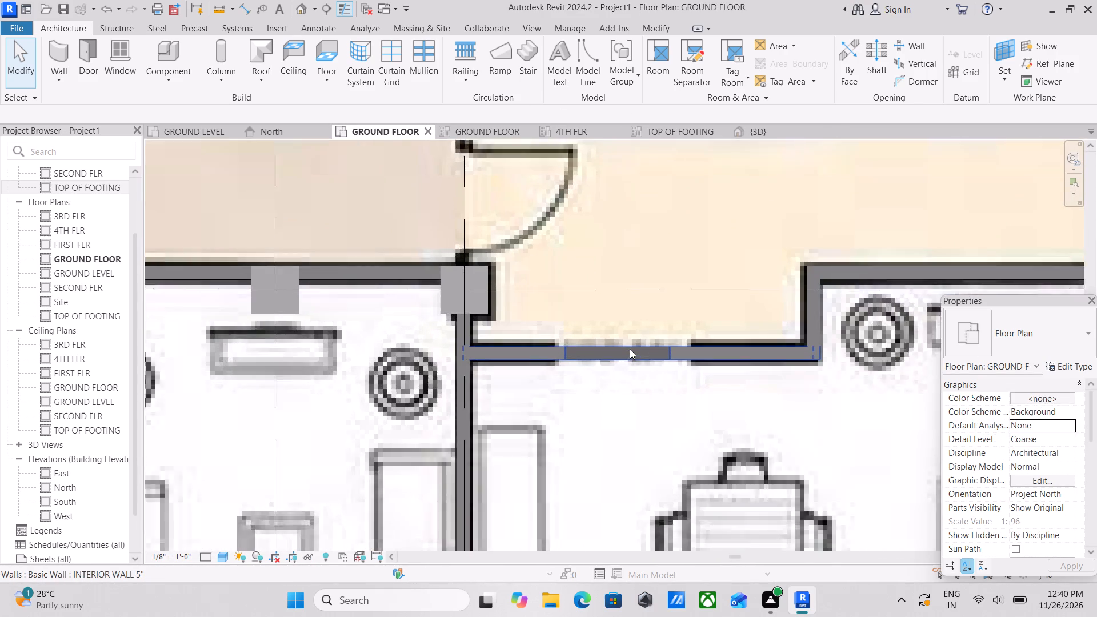
scroll(630, 349, down, 2)
middle_drag(630, 349, 666, 434)
scroll(642, 366, down, 2)
middle_drag(642, 366, 669, 475)
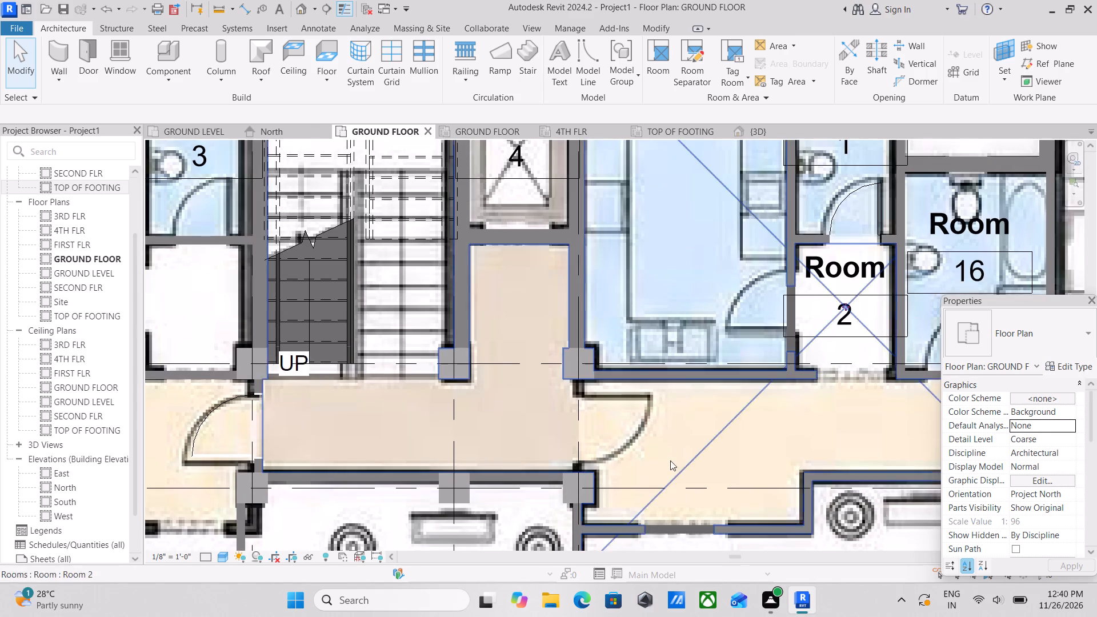
middle_drag(671, 445, 665, 474)
middle_drag(780, 321, 774, 322)
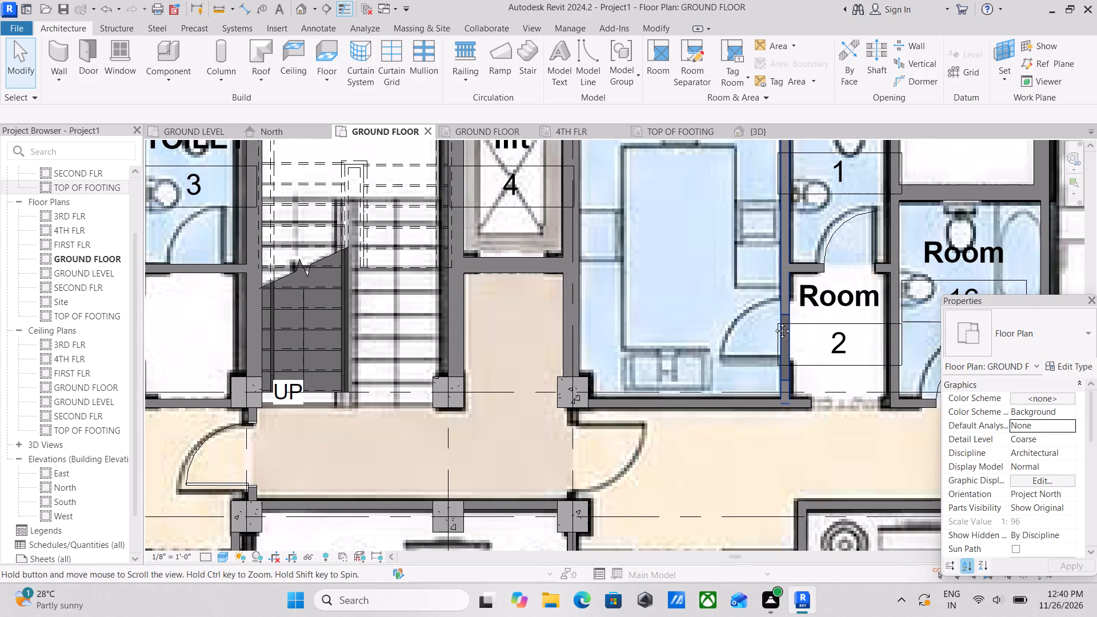
middle_drag(774, 322, 611, 341)
middle_drag(687, 419, 657, 419)
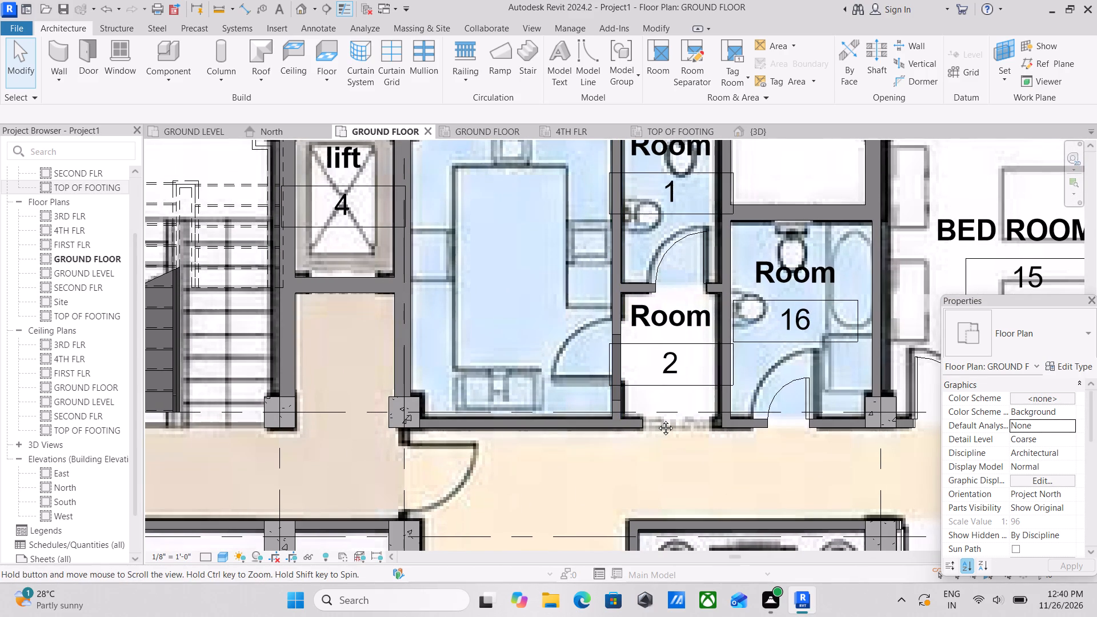
middle_drag(657, 419, 523, 419)
middle_drag(640, 413, 595, 444)
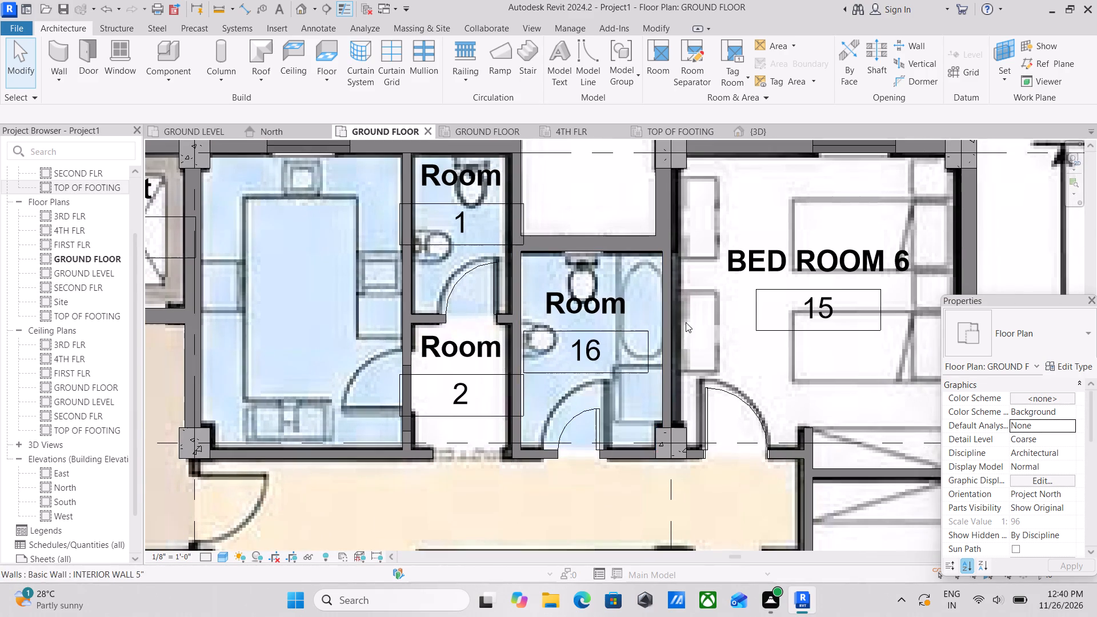
scroll(686, 322, up, 1)
scroll(686, 322, down, 2)
scroll(529, 407, down, 2)
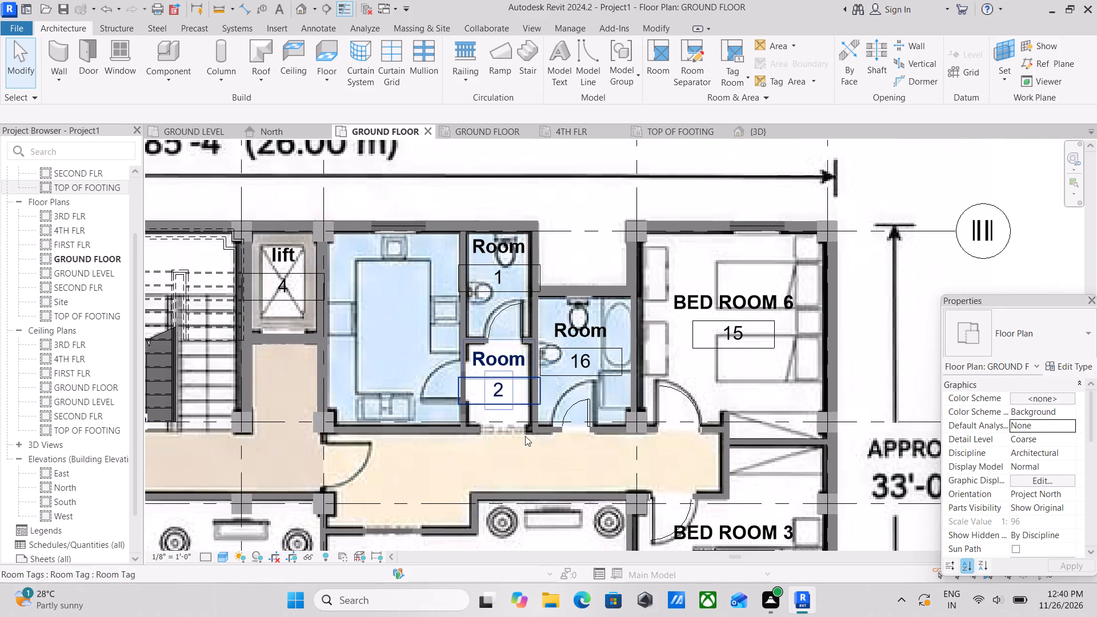
middle_drag(535, 462, 534, 392)
middle_drag(708, 443, 668, 429)
scroll(666, 430, down, 2)
middle_drag(610, 464, 632, 297)
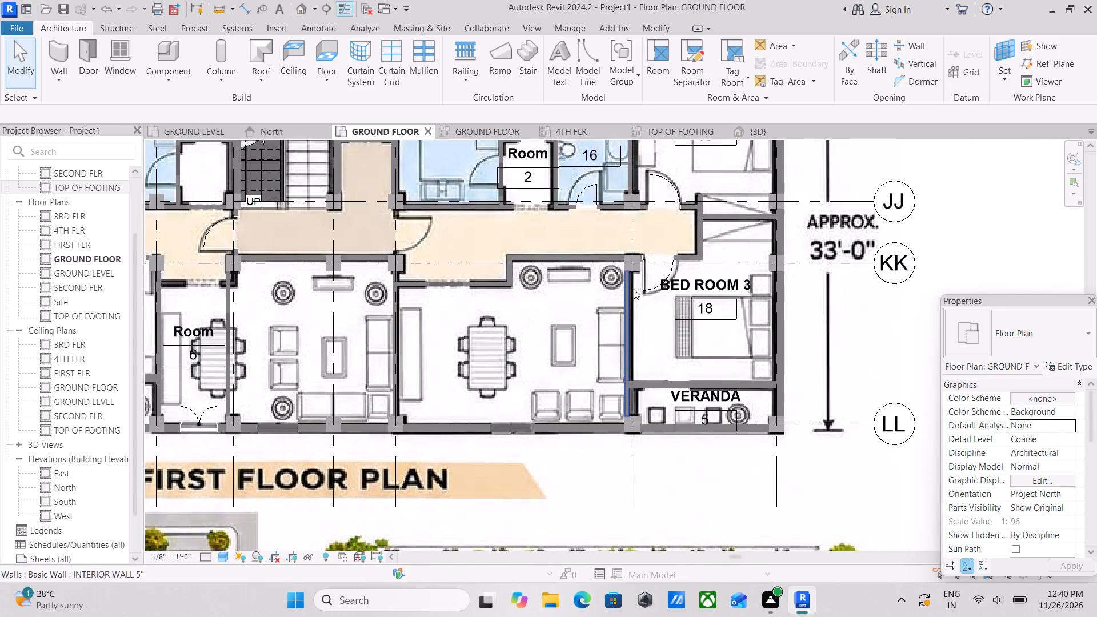
Change the outer wall of the veranda beside Bed Room 3 from EXTERIOR WALL 9" to the Storefront curtain wall type.
scroll(677, 464, up, 2)
scroll(710, 421, up, 5)
middle_drag(687, 417, 616, 427)
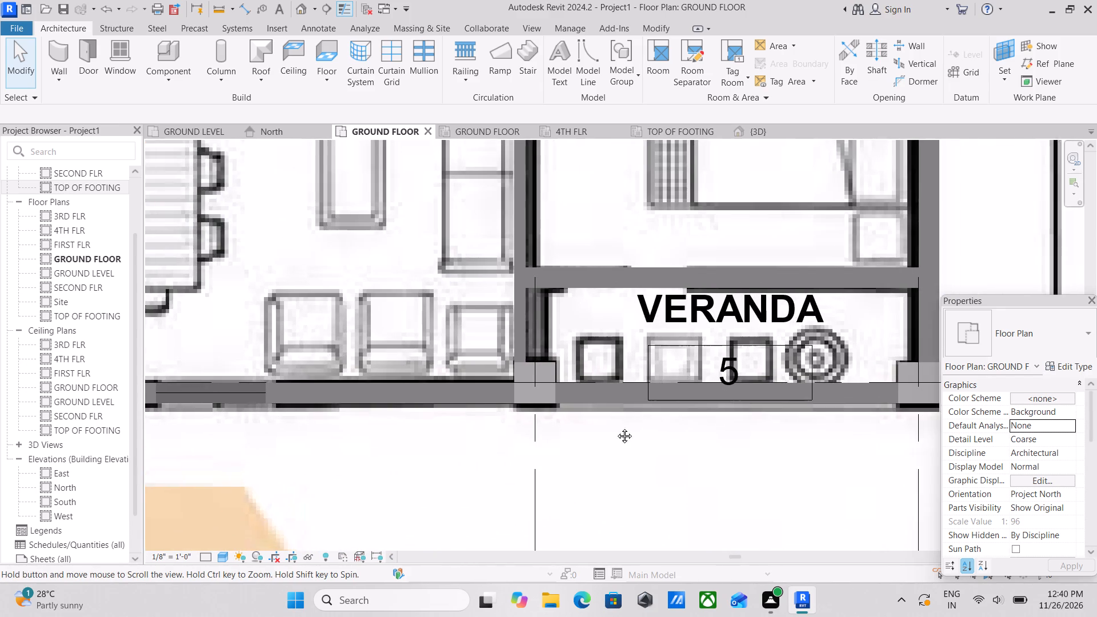
middle_drag(616, 427, 602, 429)
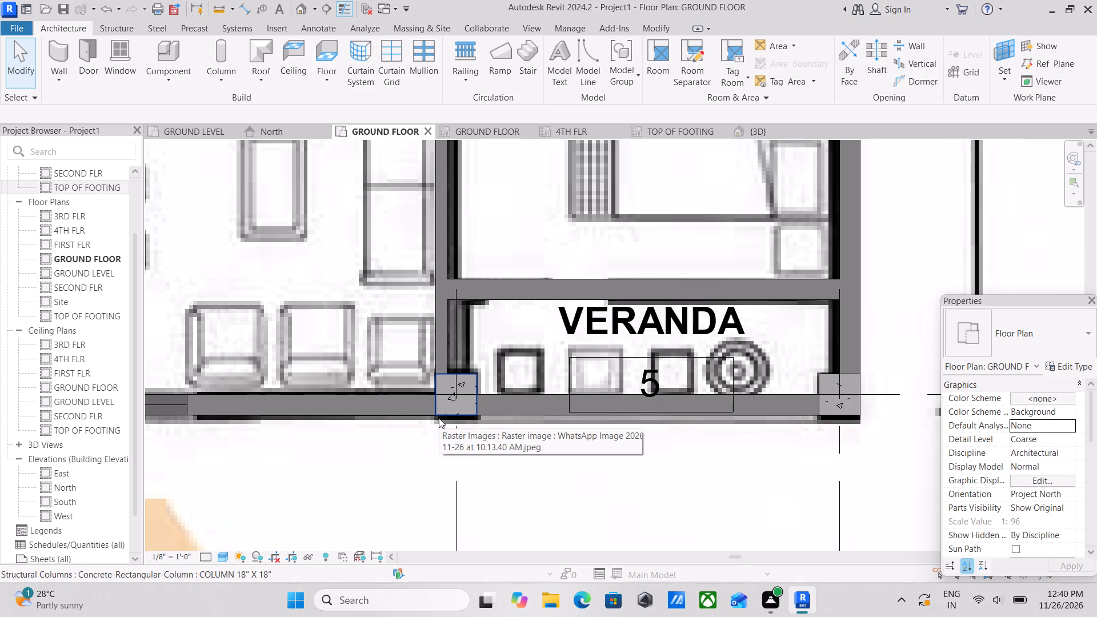
scroll(509, 402, down, 2)
middle_drag(598, 368, 613, 388)
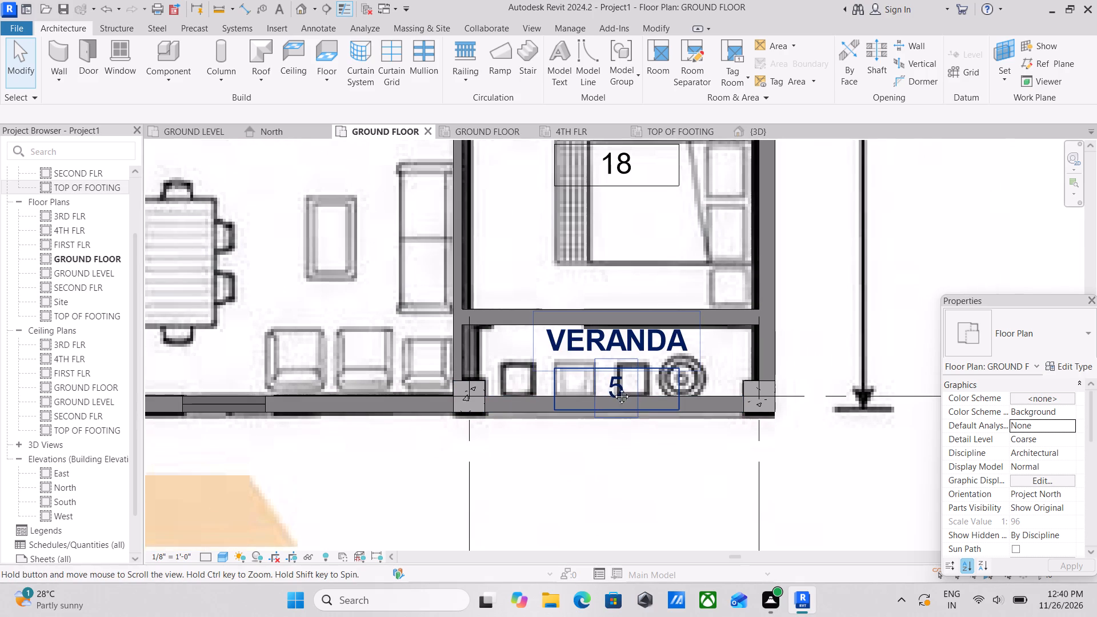
middle_drag(613, 388, 630, 416)
middle_drag(606, 401, 614, 416)
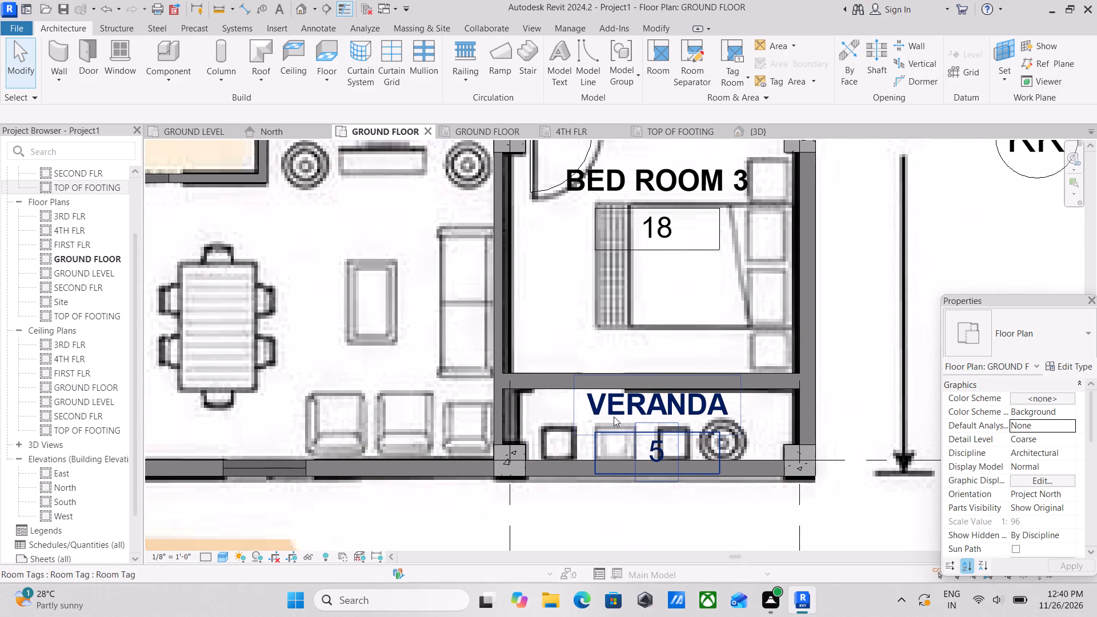
middle_drag(599, 444, 635, 430)
click(643, 465)
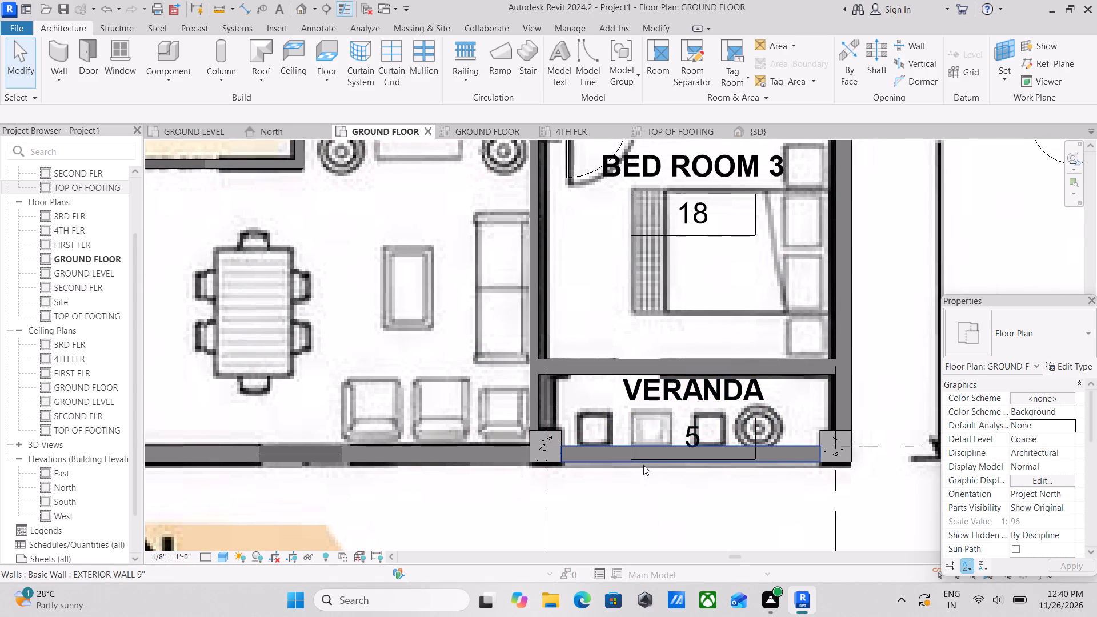
click(1012, 336)
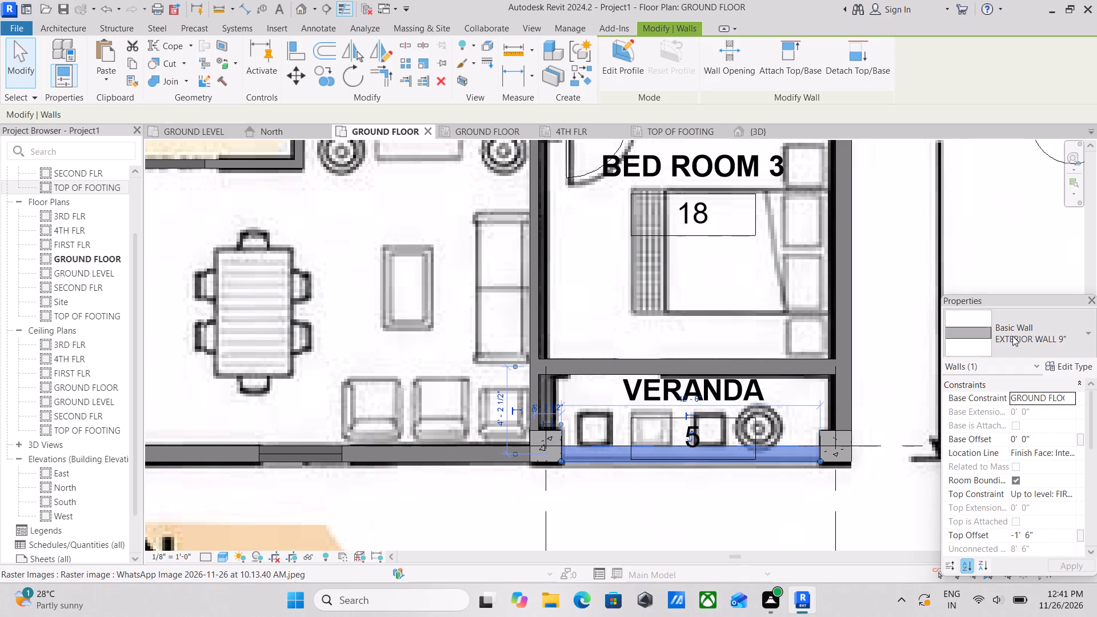
scroll(1008, 215, down, 6)
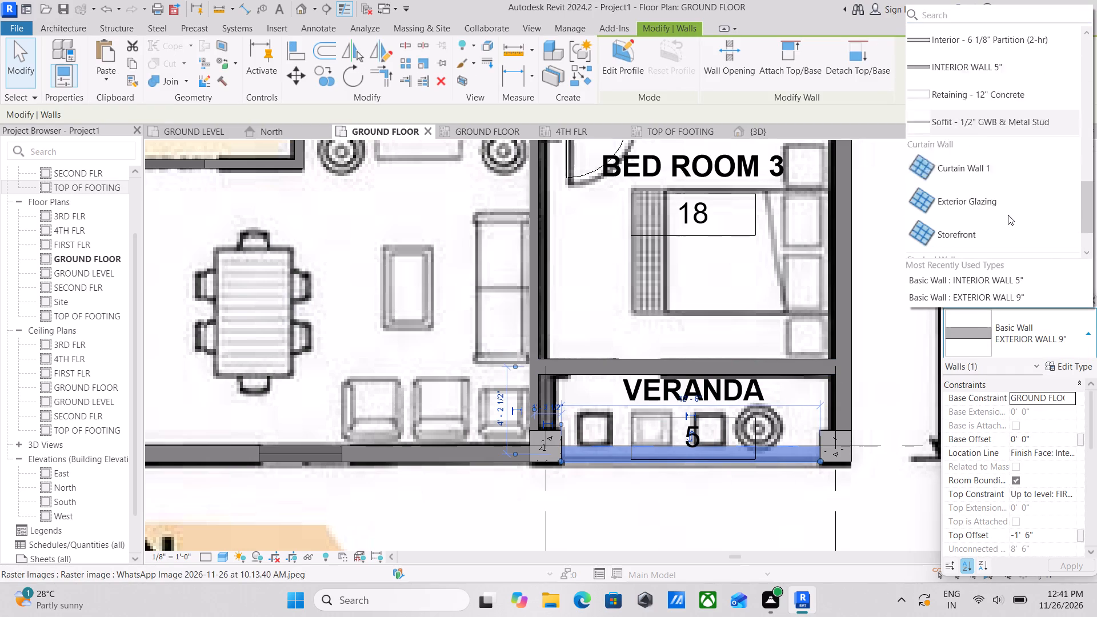
scroll(1008, 215, down, 5)
click(963, 177)
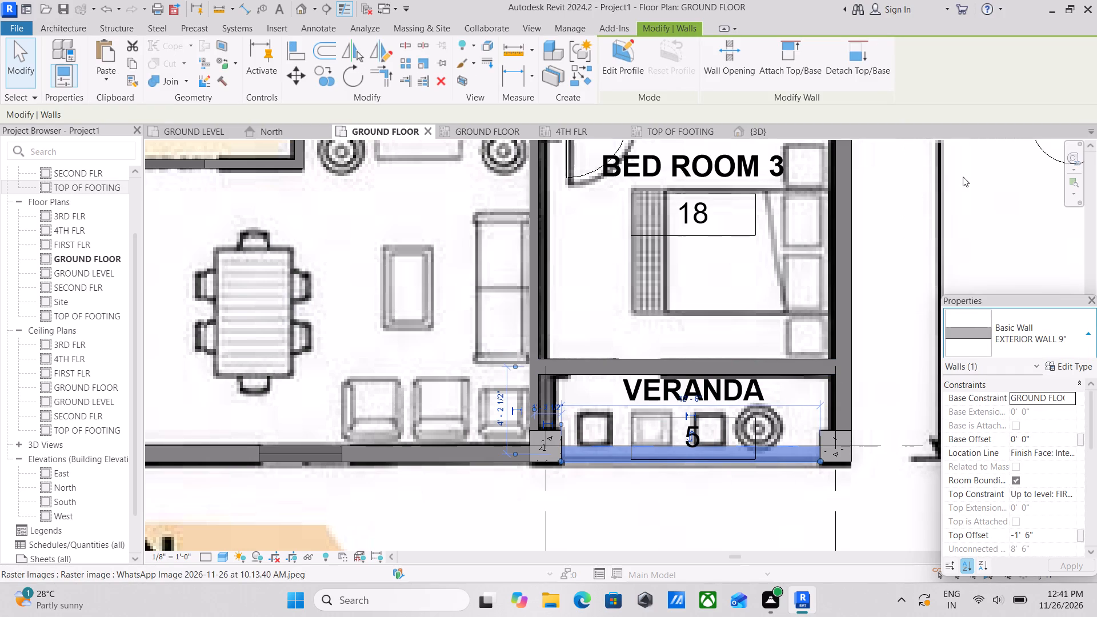
scroll(640, 512, up, 2)
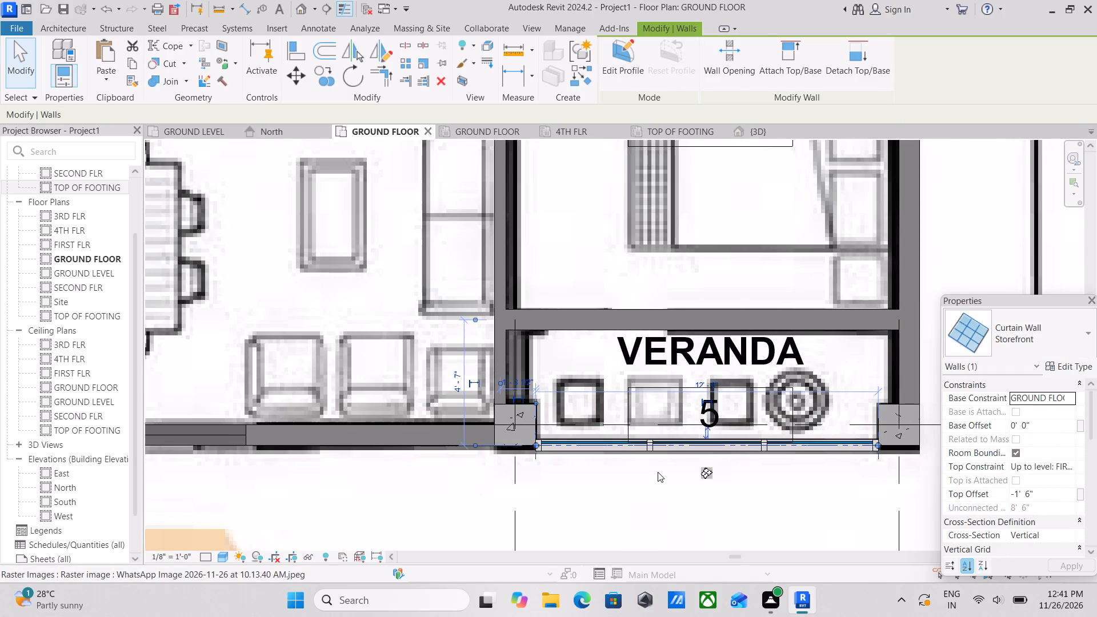
key(Escape)
Change the outer wall of the veranda next to Bed Room 2 from EXTERIOR WALL 9" to the Storefront curtain wall type.
scroll(667, 467, down, 3)
scroll(594, 473, down, 2)
middle_drag(552, 464, 851, 419)
middle_drag(550, 424, 763, 420)
middle_drag(402, 425, 660, 429)
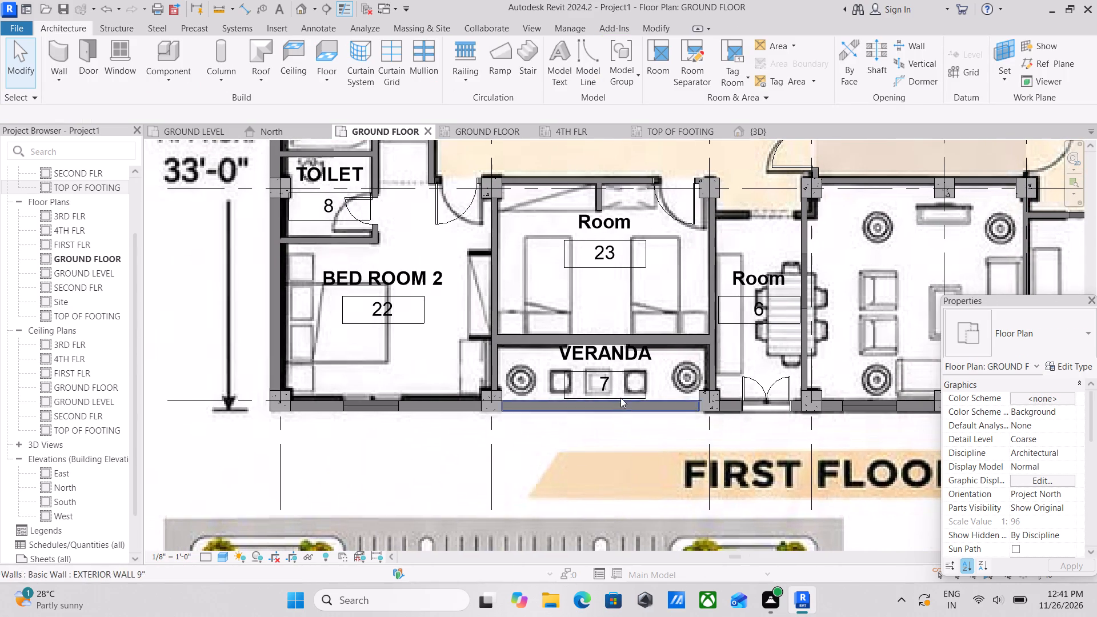
key(Escape)
click(598, 412)
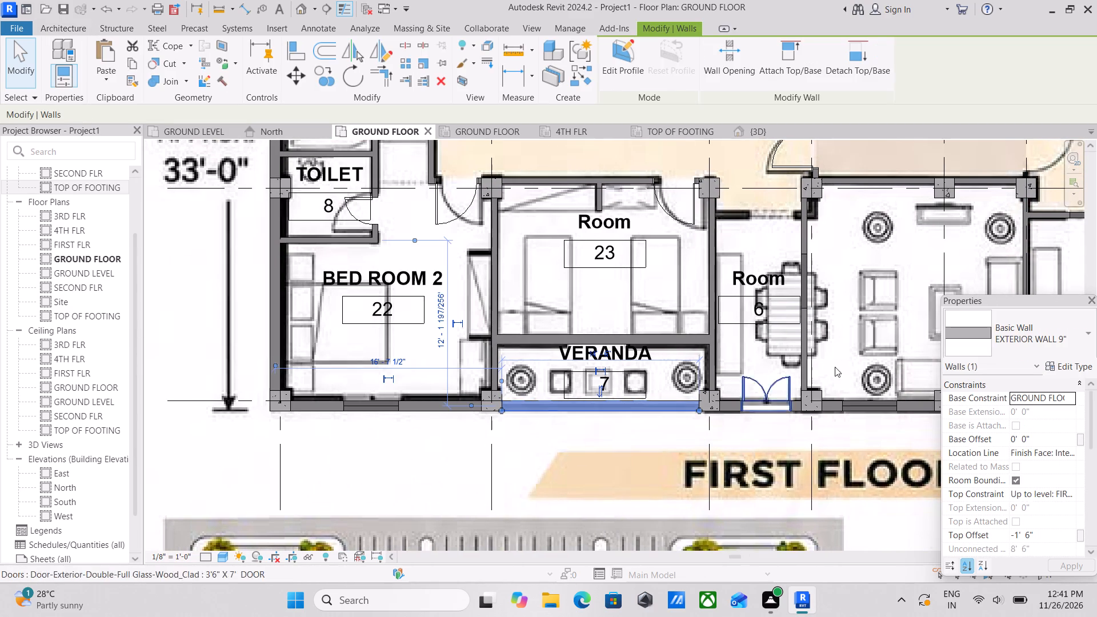
click(1090, 329)
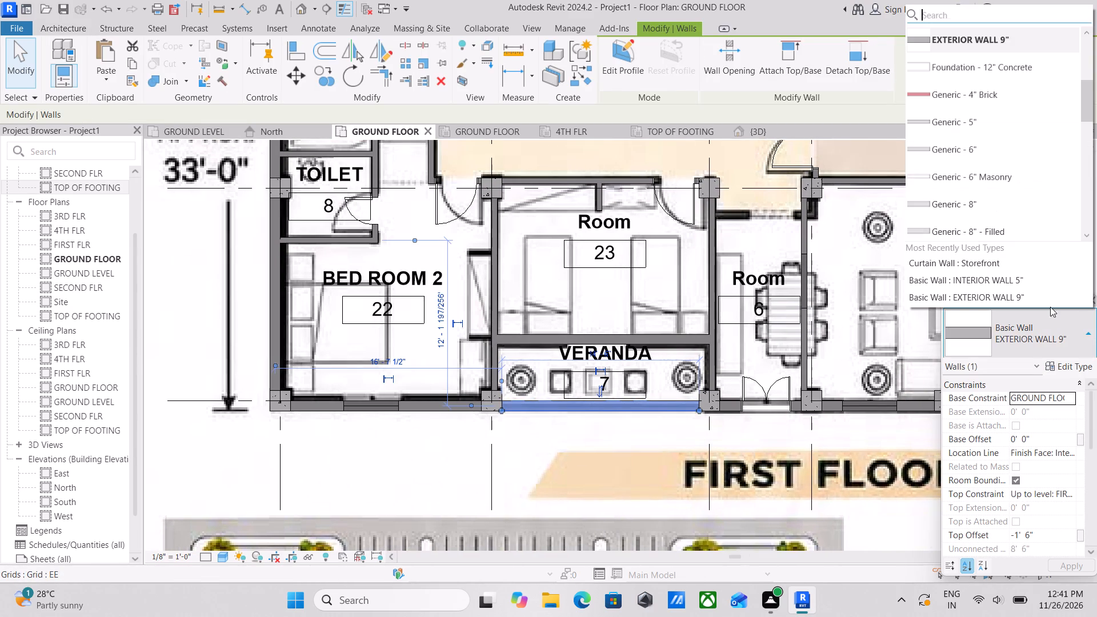
scroll(905, 218, down, 5)
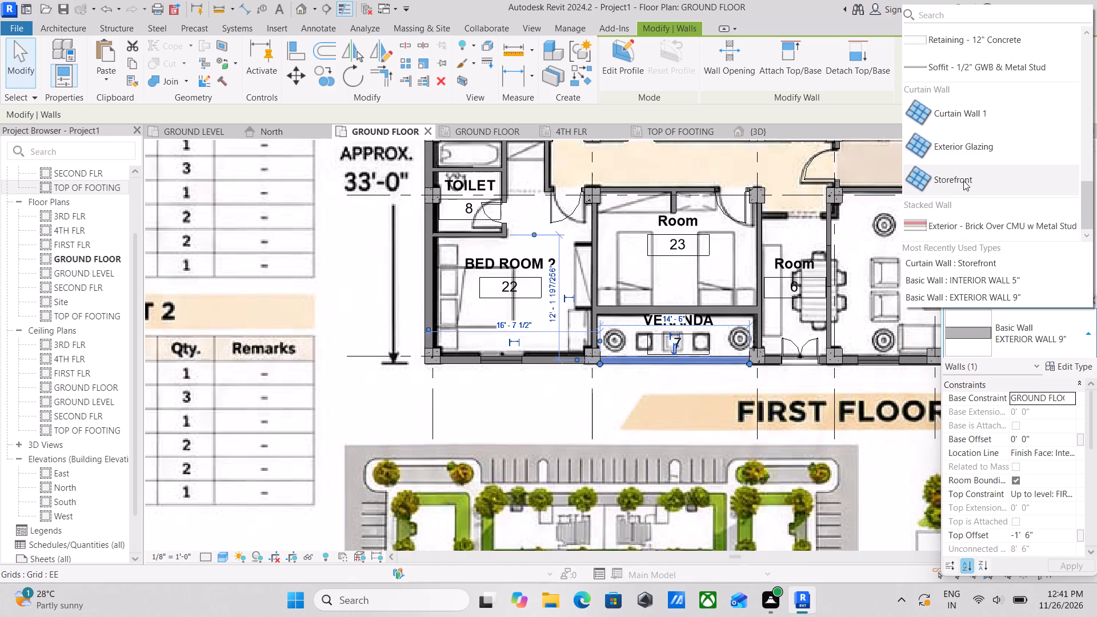
click(963, 181)
scroll(667, 364, up, 6)
key(Escape)
middle_drag(778, 350, 764, 350)
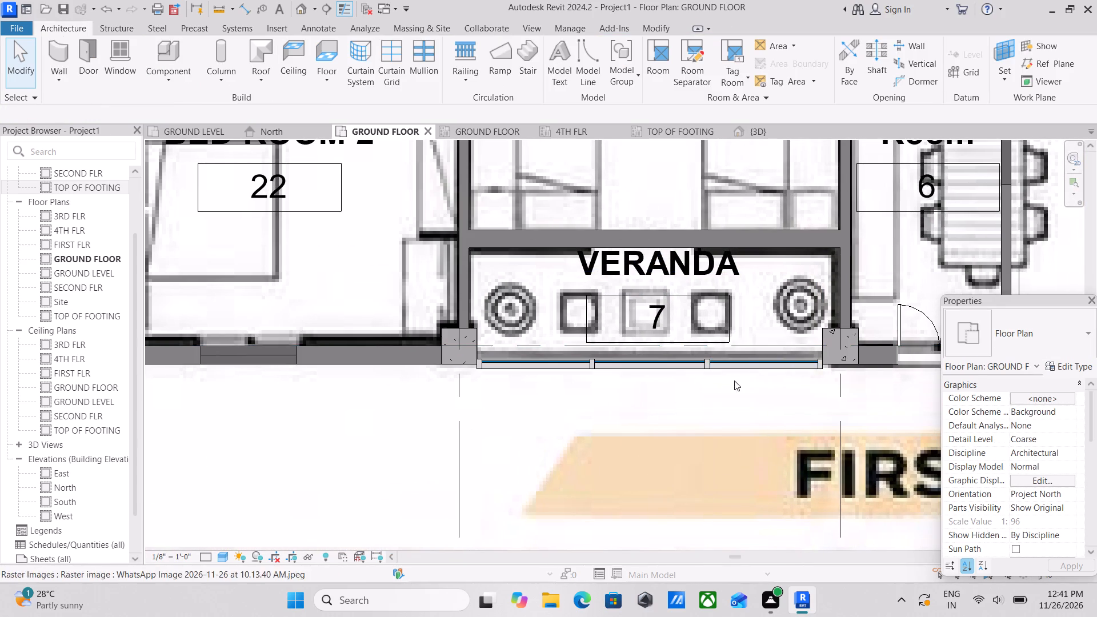
Inspect the panels and mullions of the Storefront wall along the veranda next to Bed Room 2.
scroll(784, 357, up, 6)
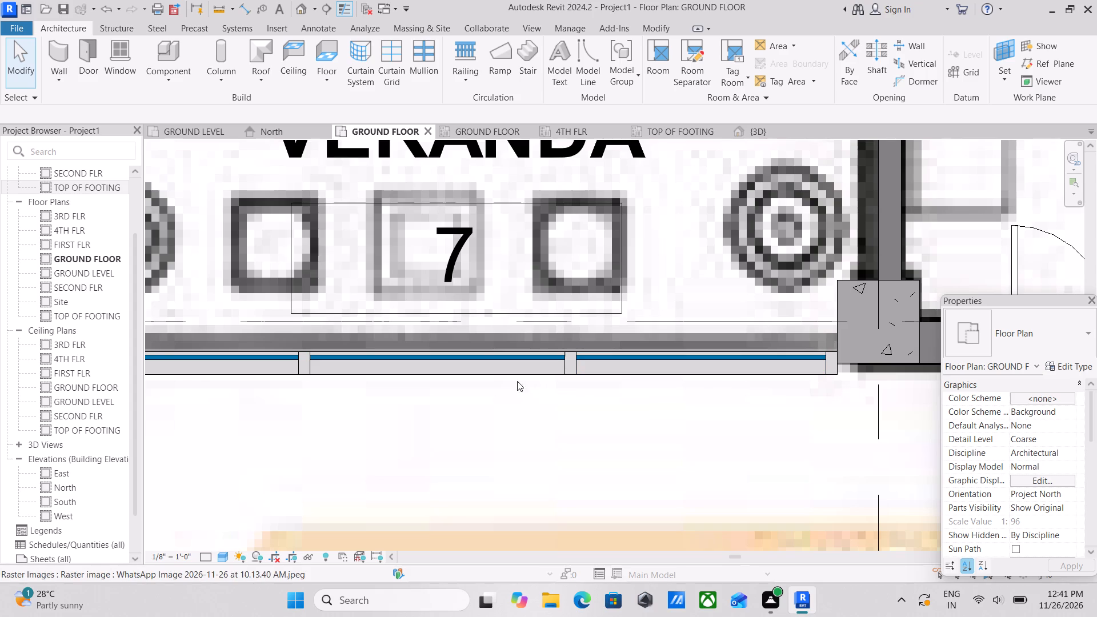
click(477, 379)
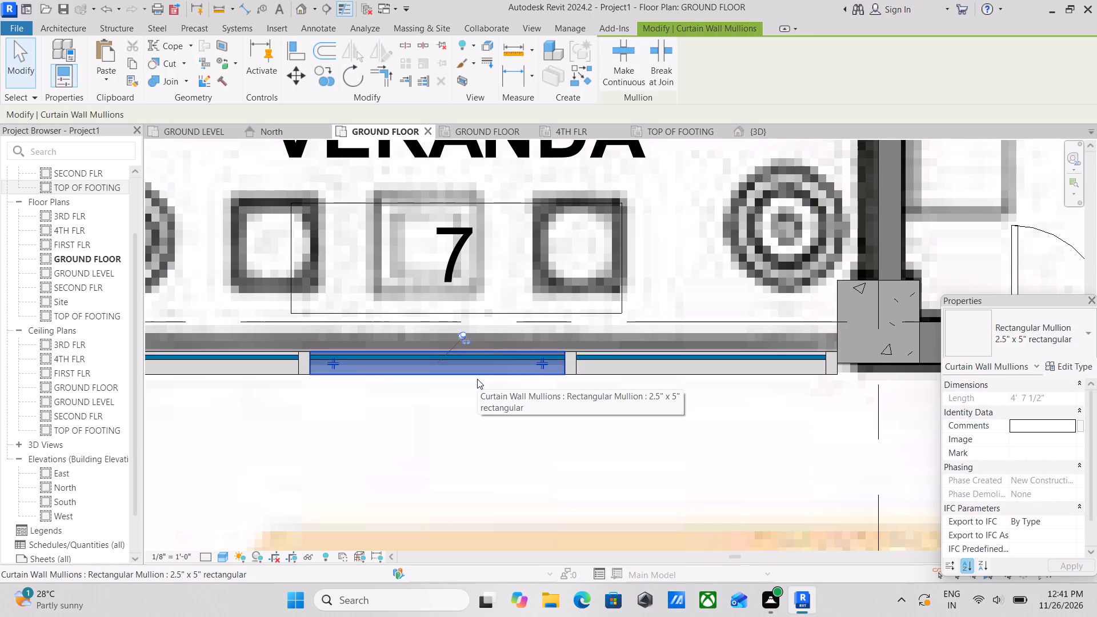
key(Escape)
scroll(477, 379, down, 5)
middle_drag(477, 379, 546, 371)
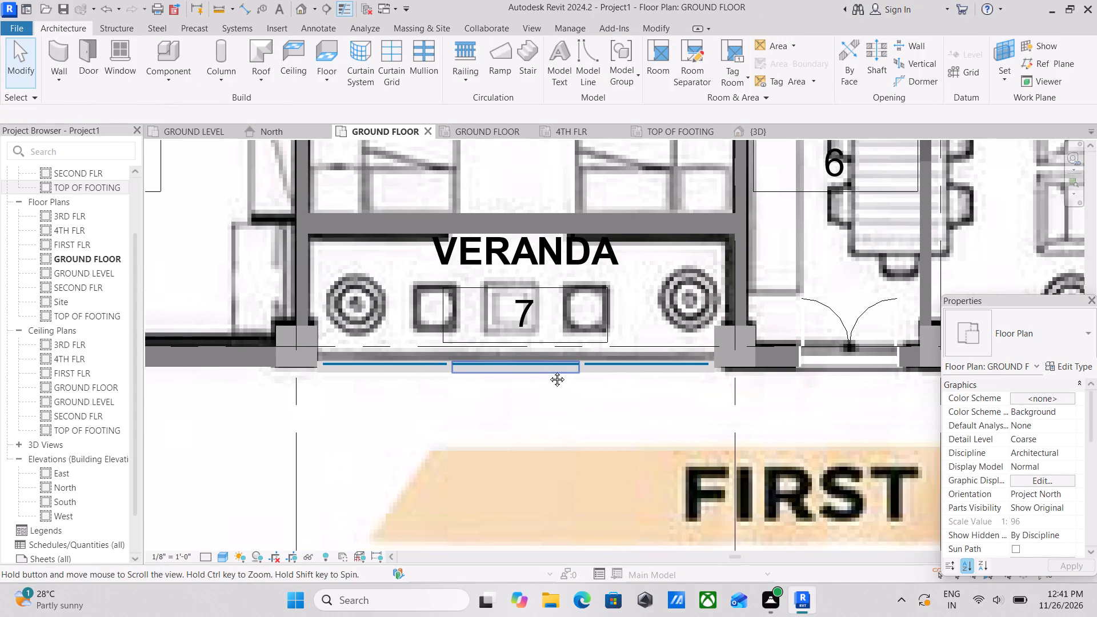
scroll(323, 362, down, 2)
middle_drag(323, 362, 334, 367)
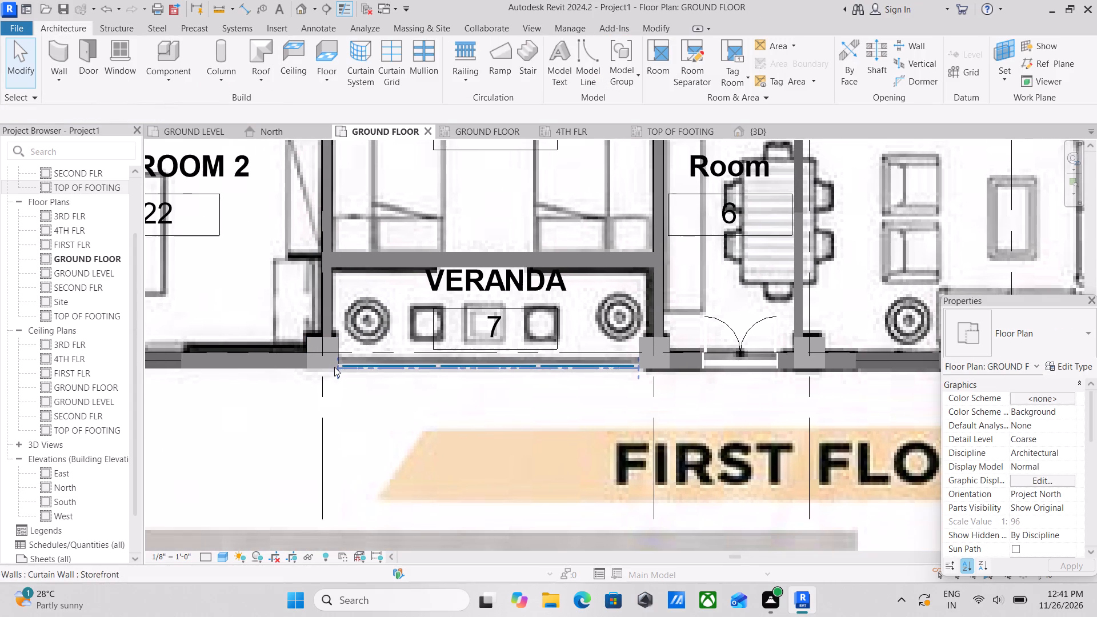
Nudge the Storefront wall of the veranda next to Bed Room 2 slightly inward to sit in line with the adjoining exterior walls.
scroll(231, 290, down, 2)
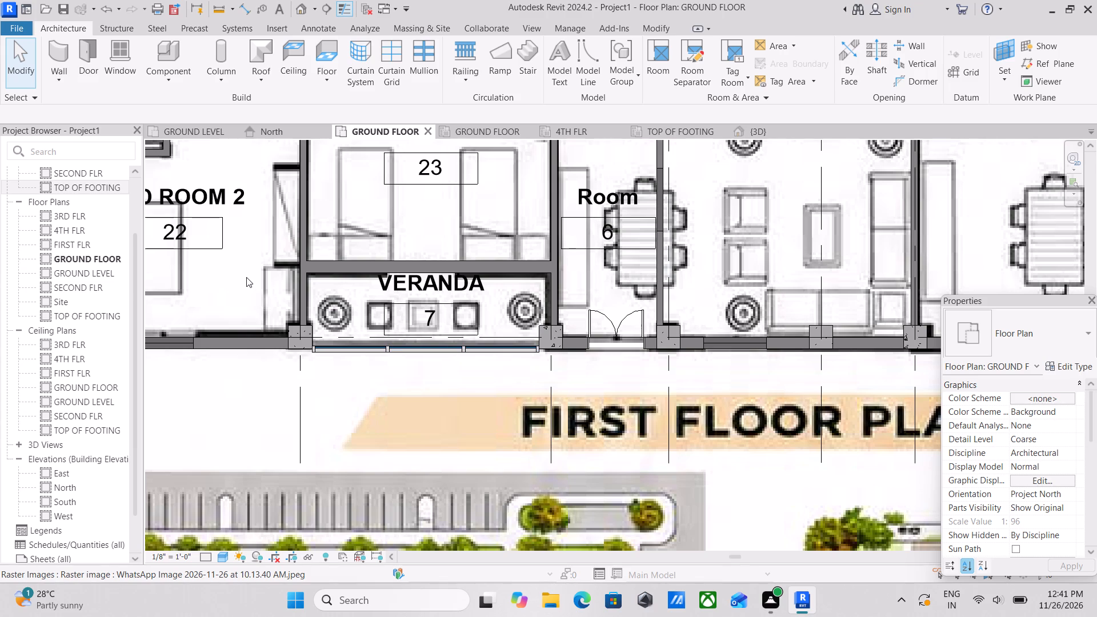
drag(245, 277, 258, 310)
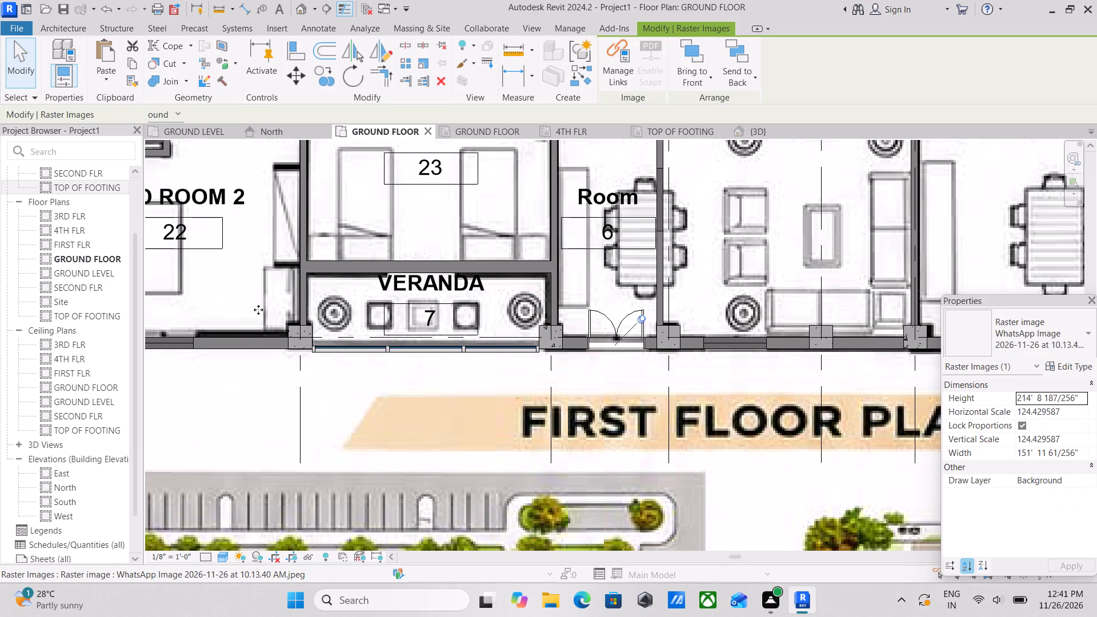
scroll(326, 356, up, 4)
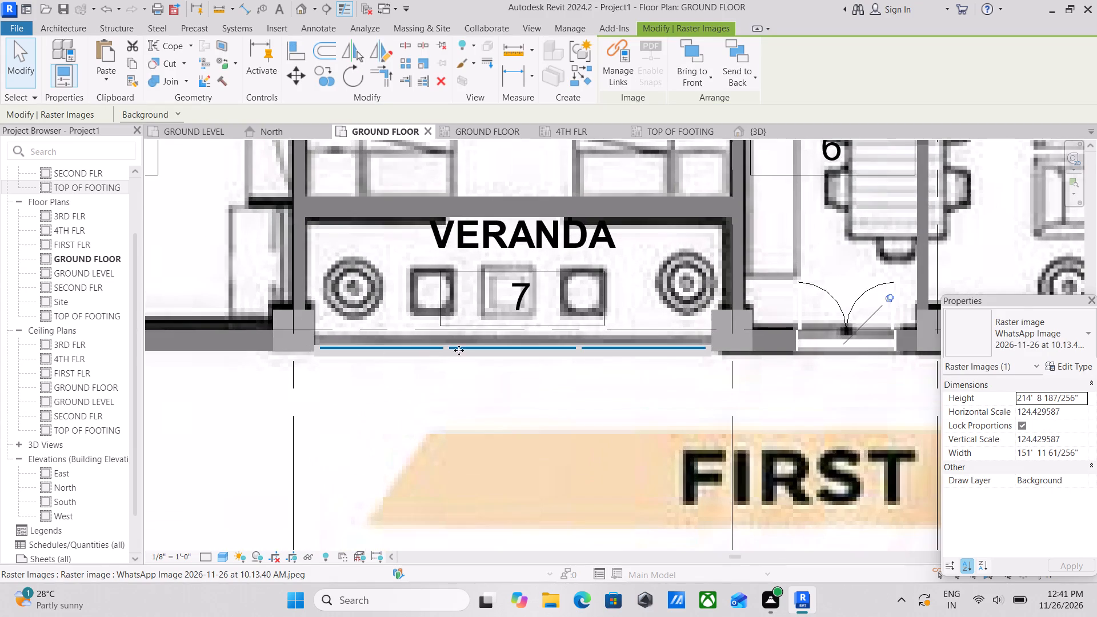
scroll(461, 350, down, 2)
key(Escape)
scroll(518, 358, up, 2)
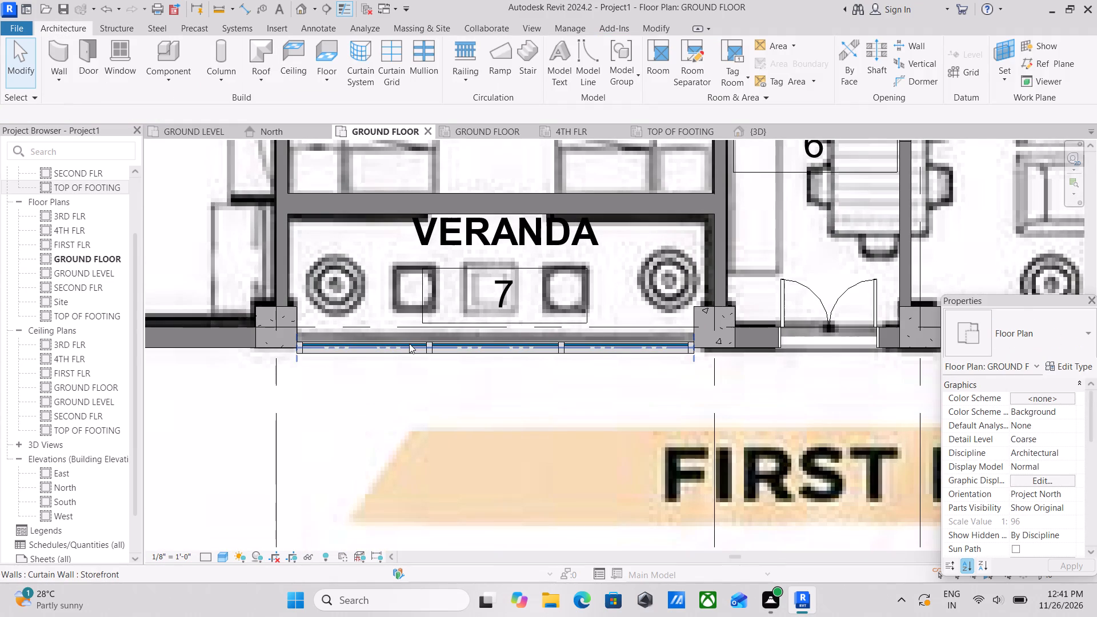
click(407, 343)
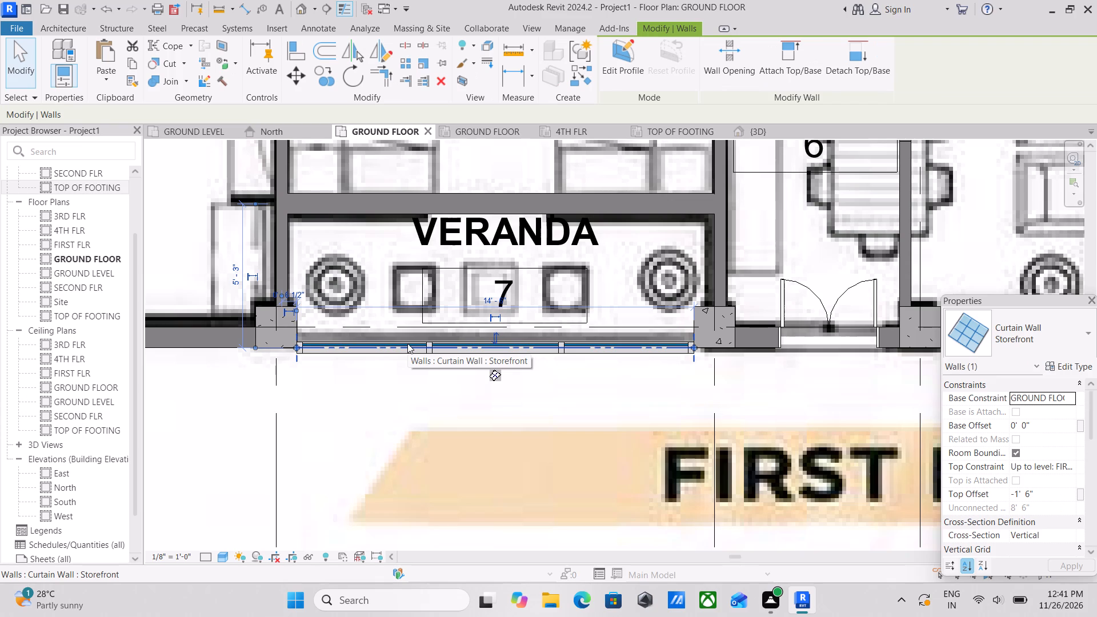
key(Up)
key(Up)
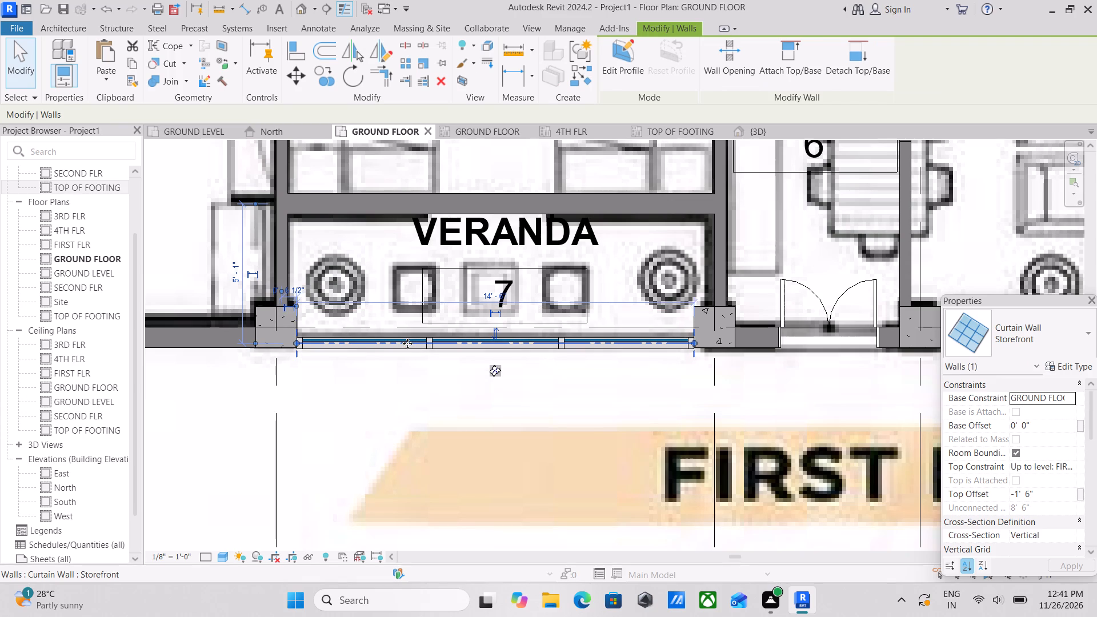
key(Up)
key(Up)
key(Up)
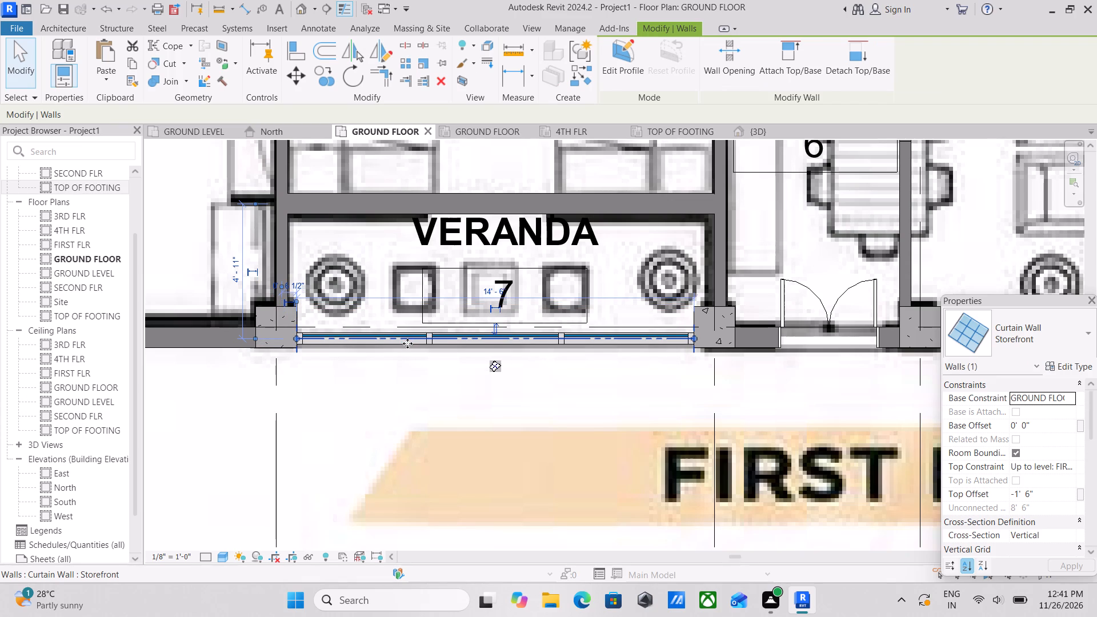
key(Down)
scroll(539, 395, up, 3)
scroll(648, 340, up, 3)
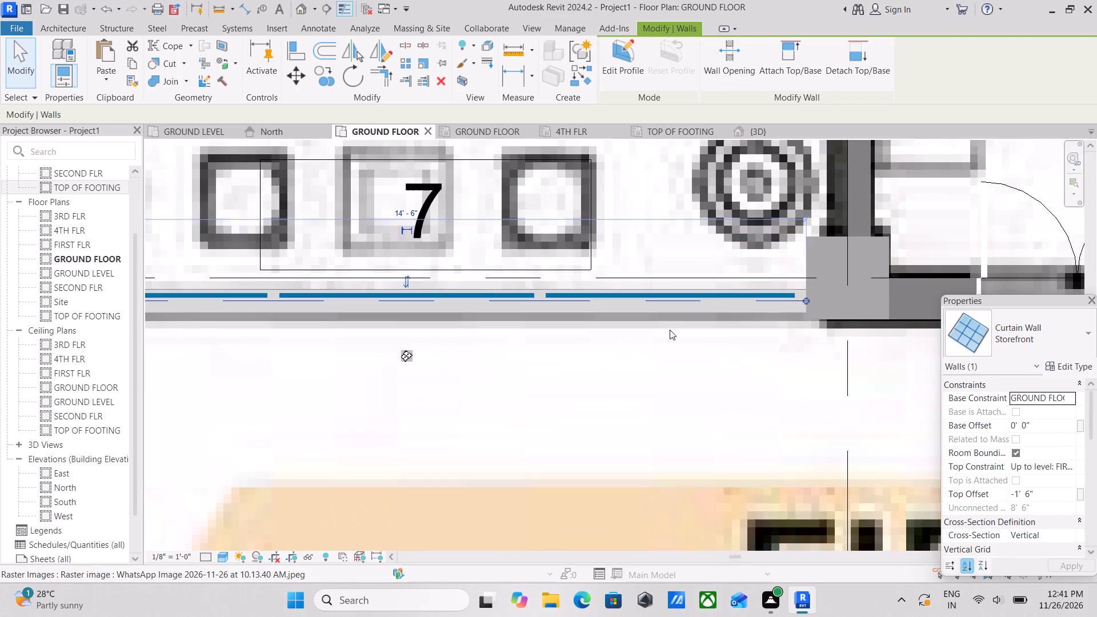
key(Up)
scroll(851, 310, up, 3)
key(Down)
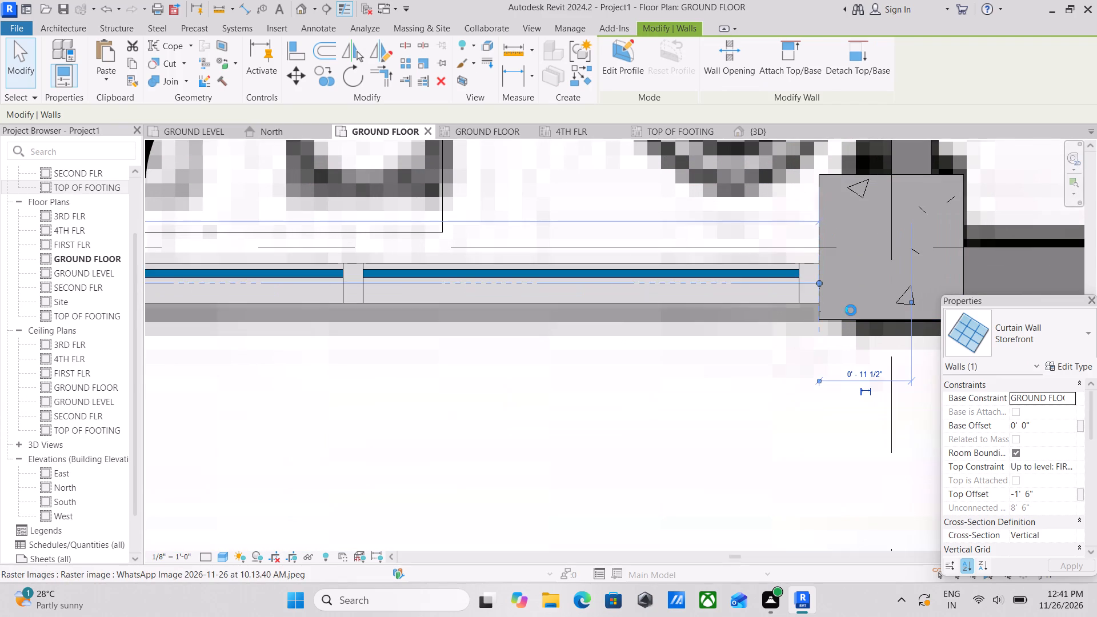
key(Down)
key(Down)
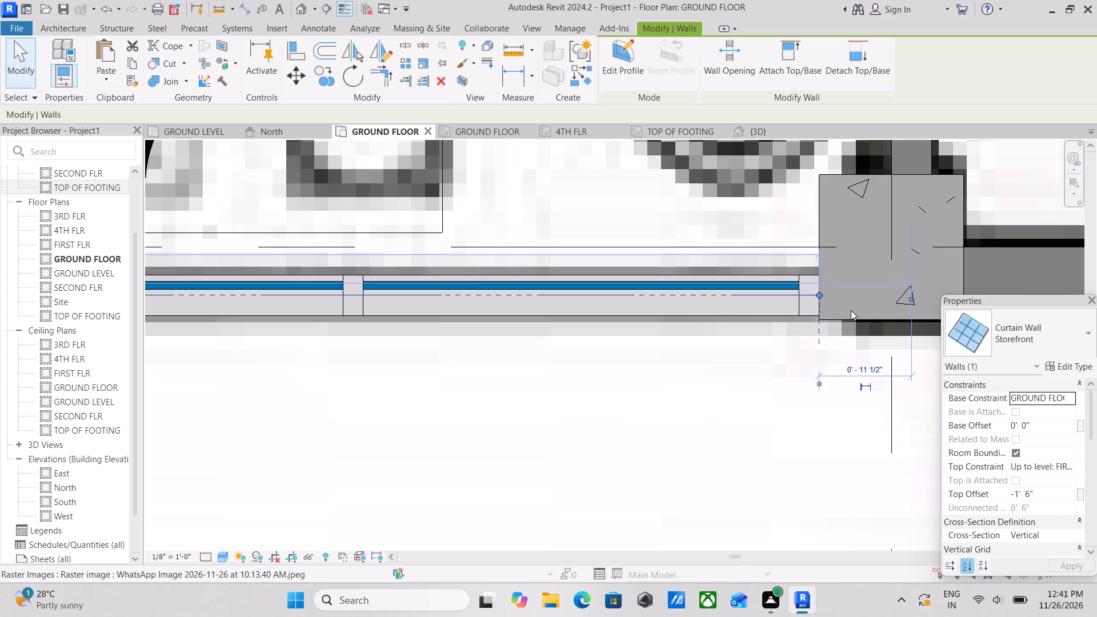
key(Down)
scroll(851, 310, down, 3)
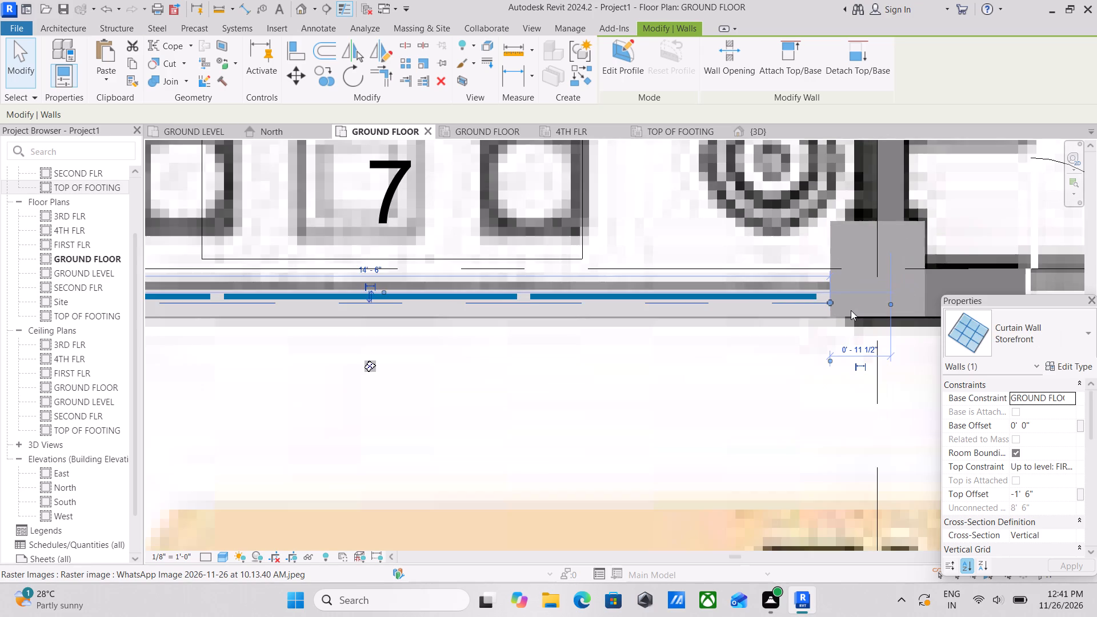
scroll(729, 321, down, 3)
key(Escape)
Review the plan from the veranda next to Bed Room 2 across the living rooms to the veranda beside Bed Room 3.
scroll(728, 321, down, 4)
scroll(658, 329, down, 2)
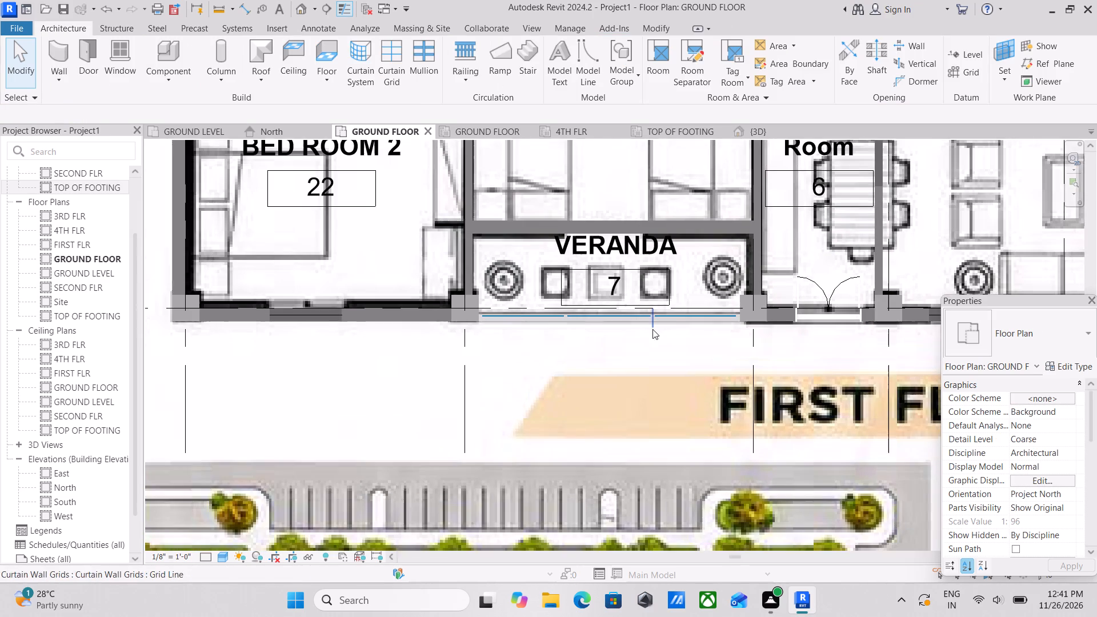
middle_drag(653, 329, 587, 329)
middle_drag(687, 339, 548, 343)
scroll(566, 340, down, 1)
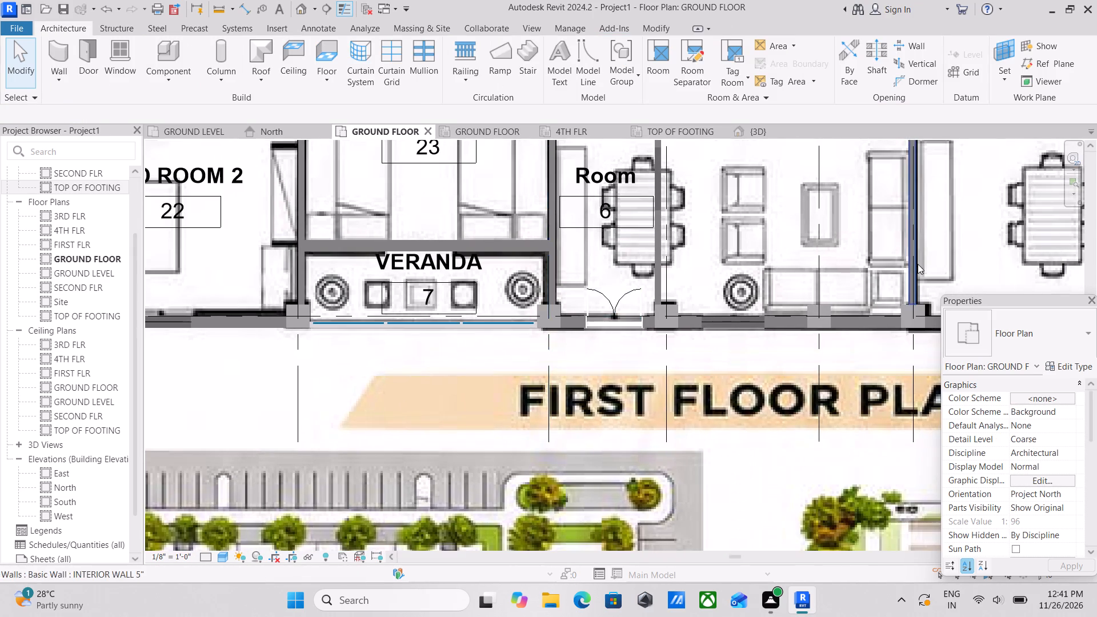
scroll(918, 264, down, 1)
middle_drag(903, 264, 698, 294)
middle_drag(814, 282, 506, 327)
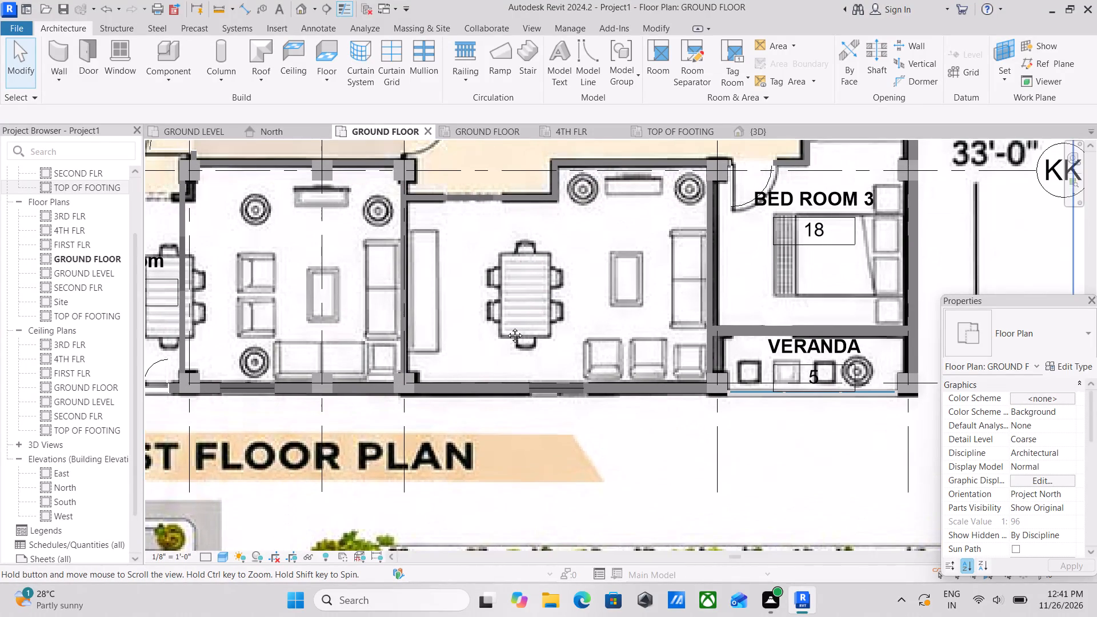
middle_drag(506, 327, 533, 334)
scroll(837, 277, up, 2)
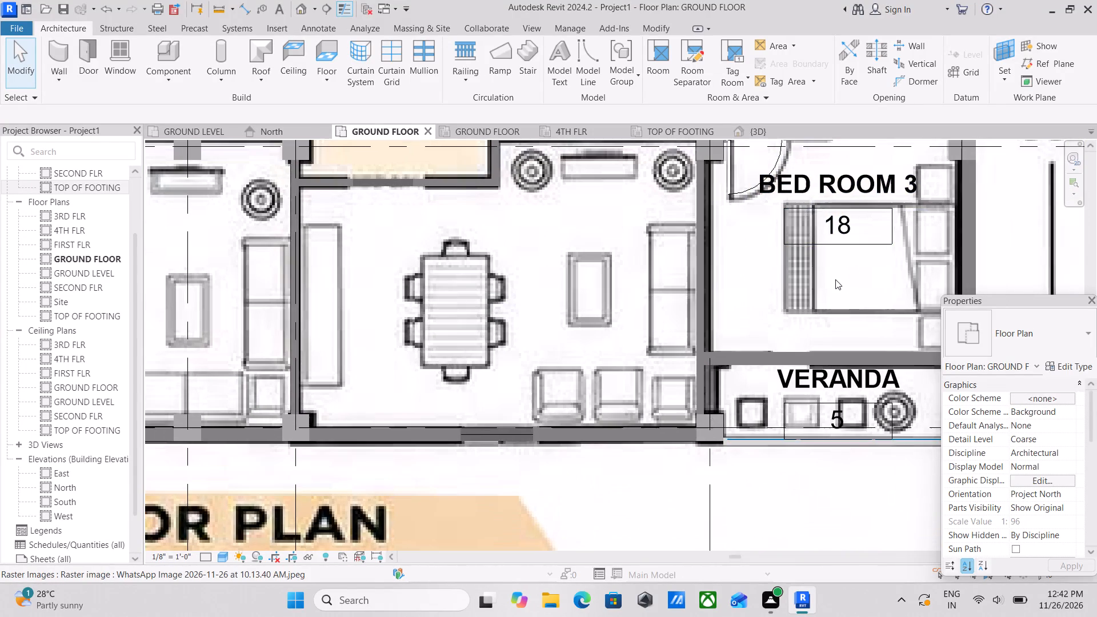
Start the Door command and open the Door-Double-Sliding family from the library's Doors folder.
text(dr)
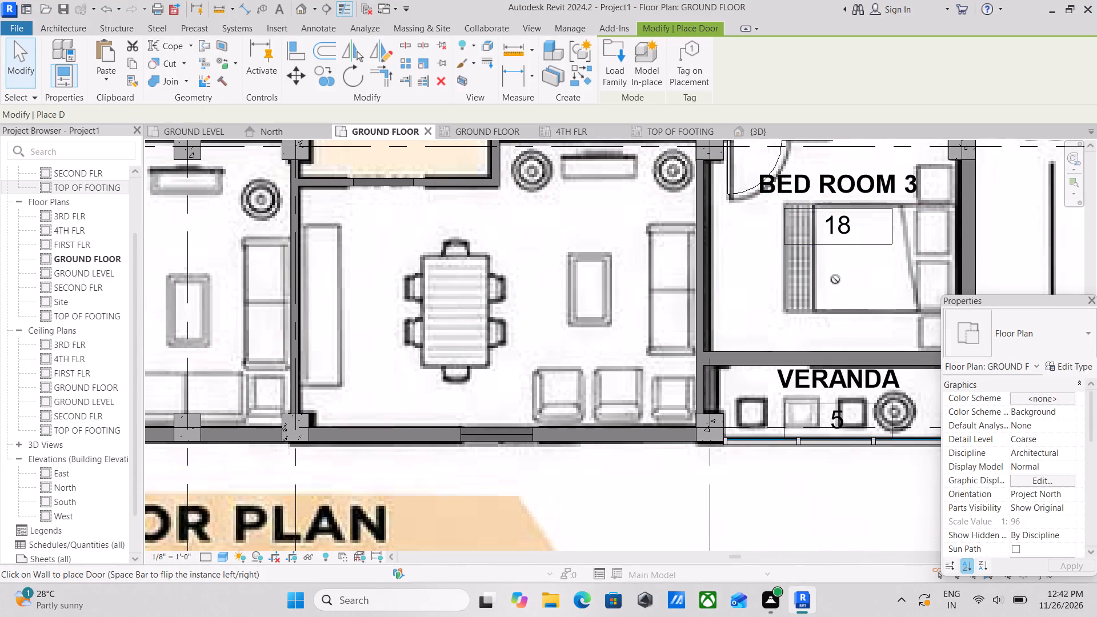
click(1062, 338)
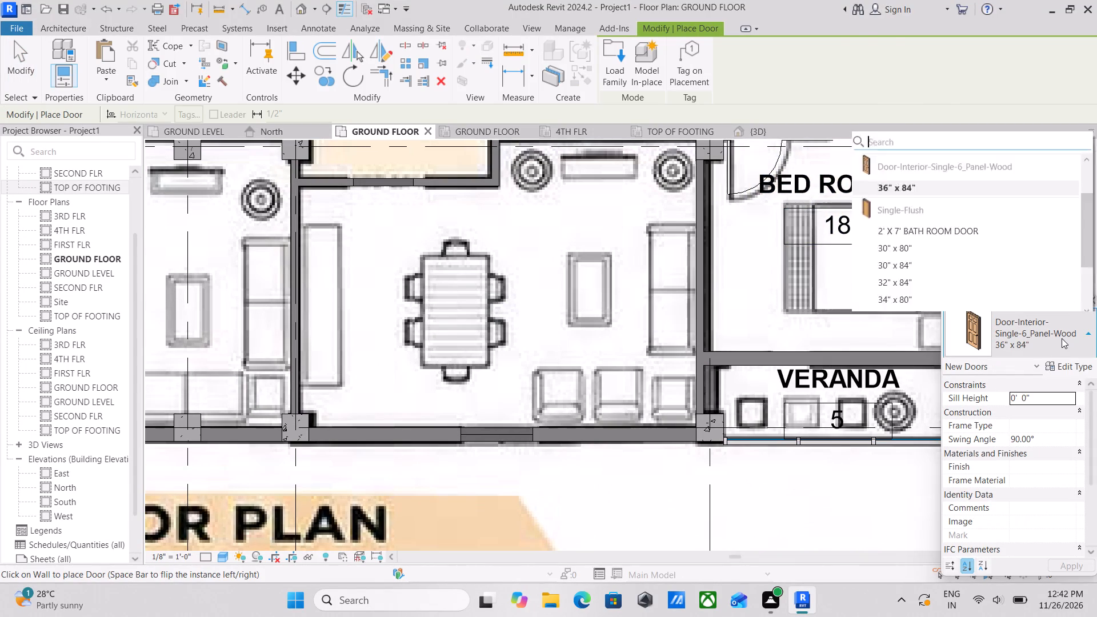
click(1062, 338)
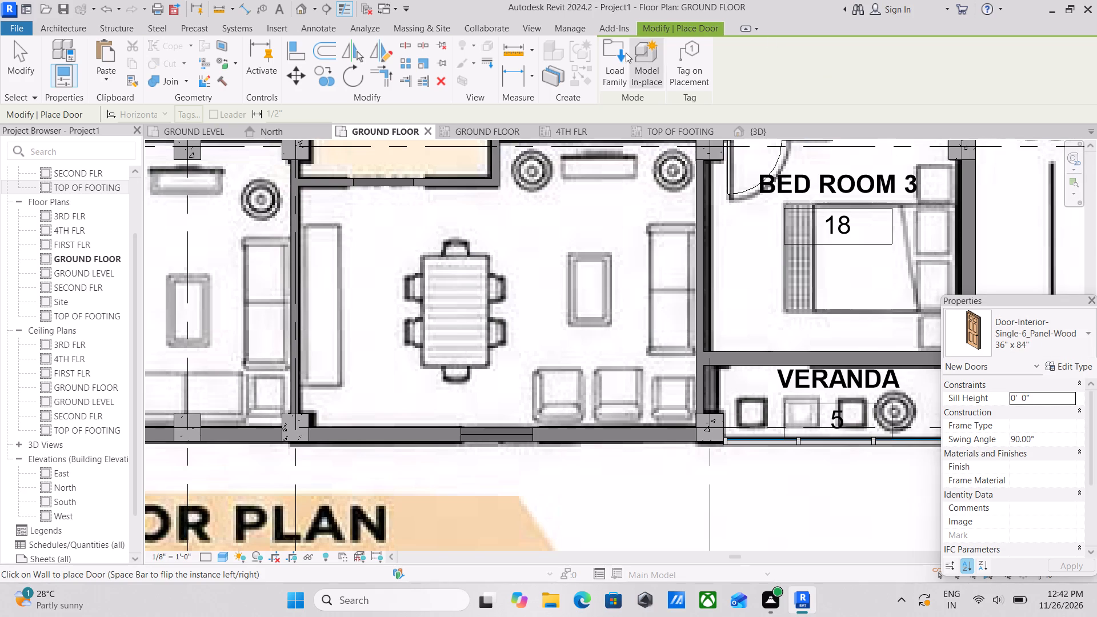
click(615, 58)
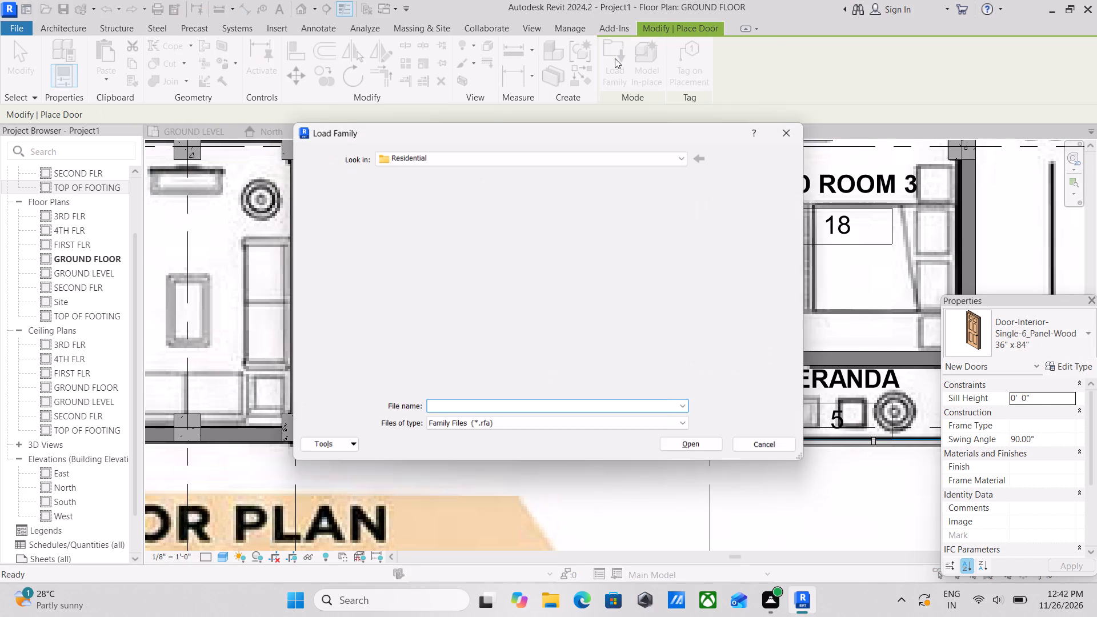
scroll(430, 230, down, 2)
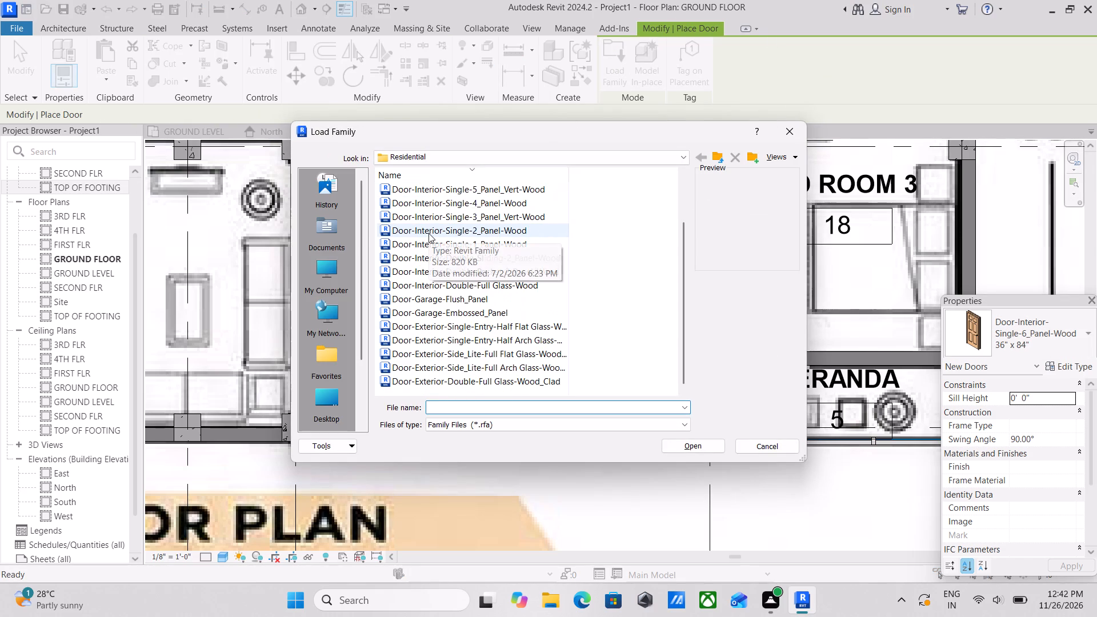
scroll(429, 233, down, 1)
scroll(366, 227, up, 2)
scroll(430, 222, up, 3)
click(659, 159)
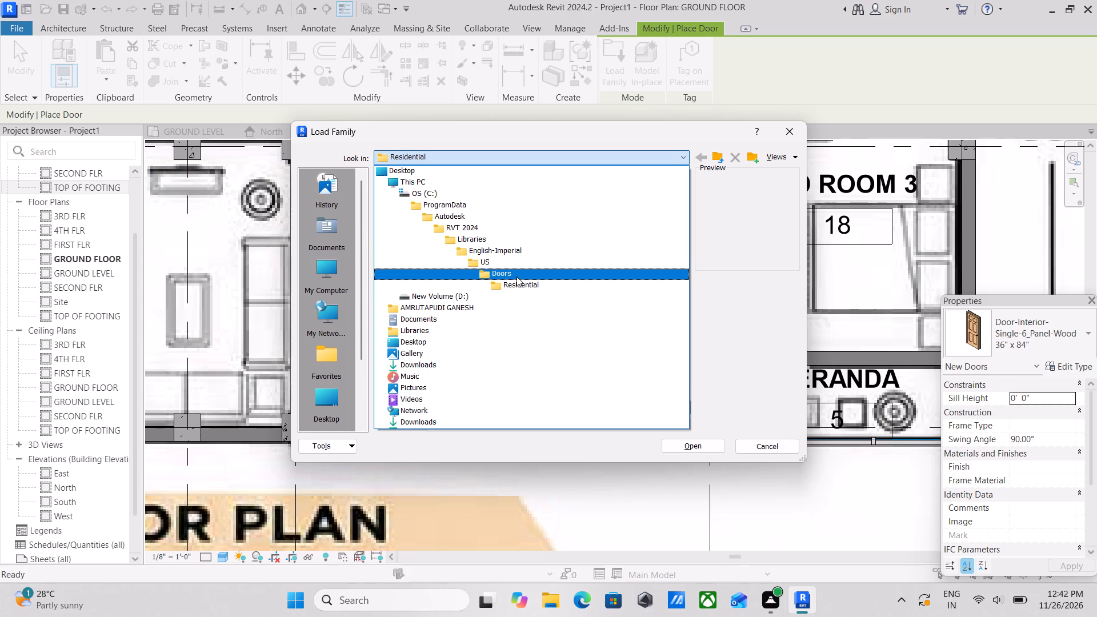
click(517, 277)
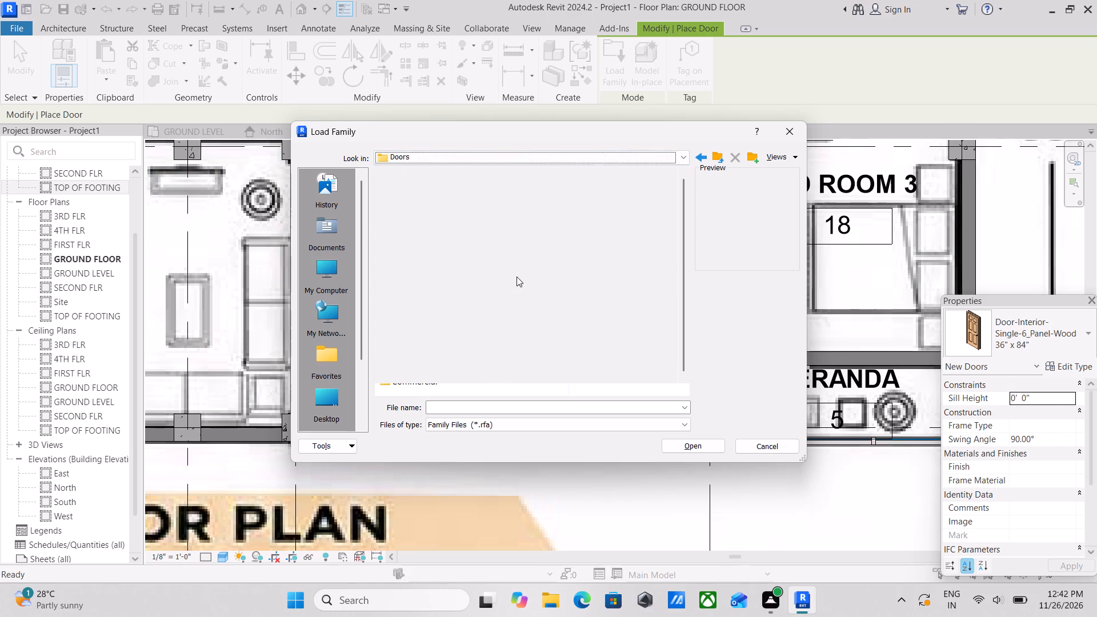
scroll(527, 334, down, 1)
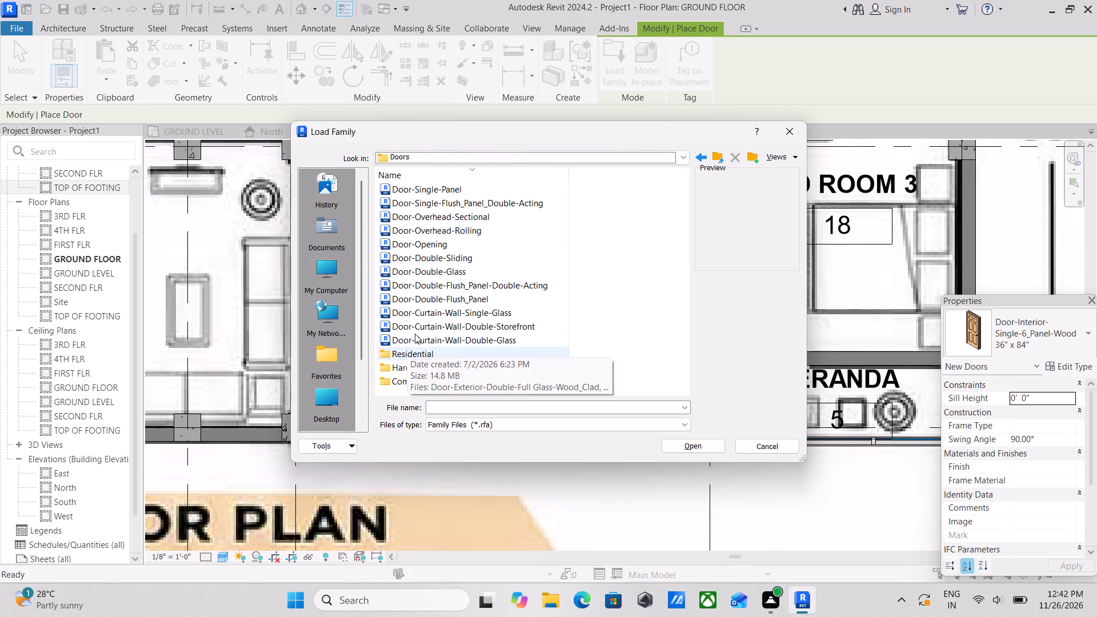
click(473, 256)
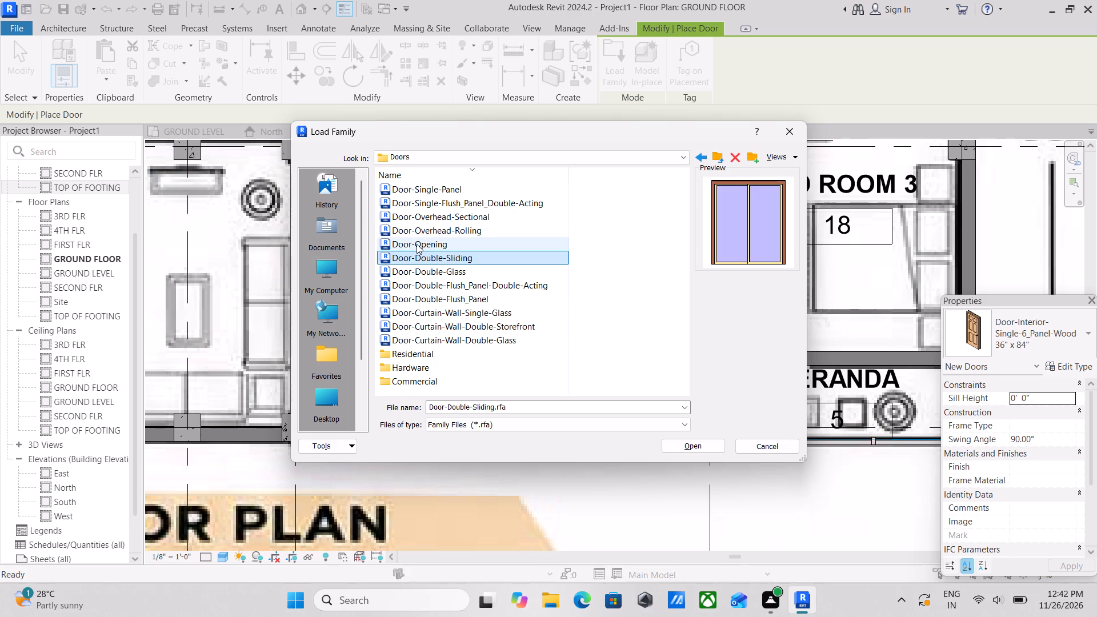
click(417, 244)
click(426, 255)
click(698, 450)
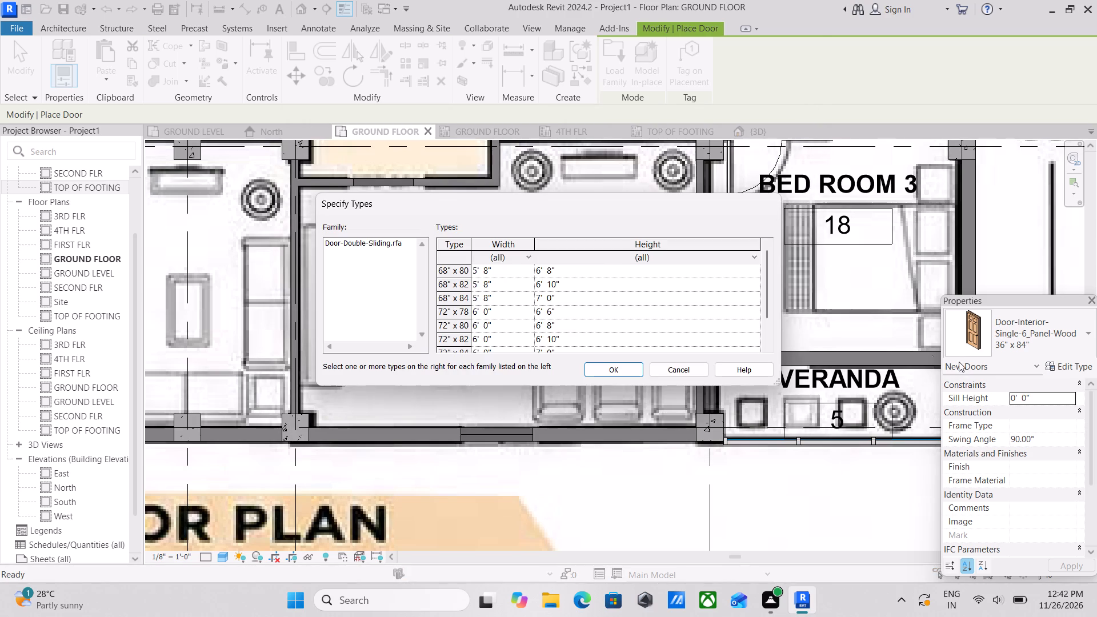
Load the 68" x 84" type of the Door-Double-Sliding family into the project.
scroll(491, 324, down, 2)
scroll(487, 323, up, 4)
click(495, 273)
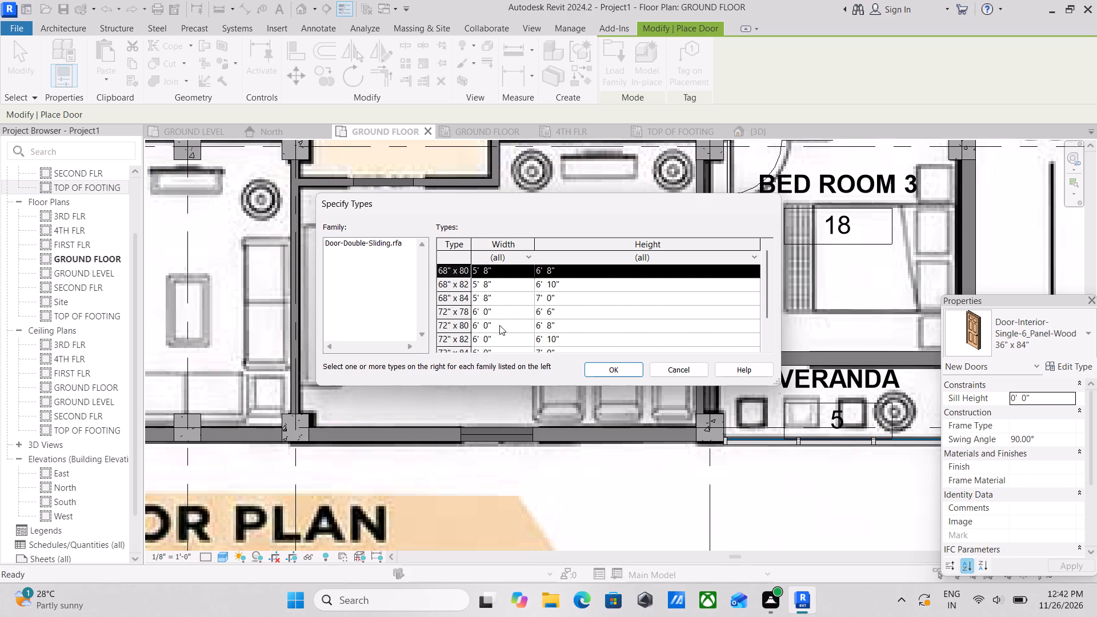
click(505, 299)
scroll(506, 332, down, 1)
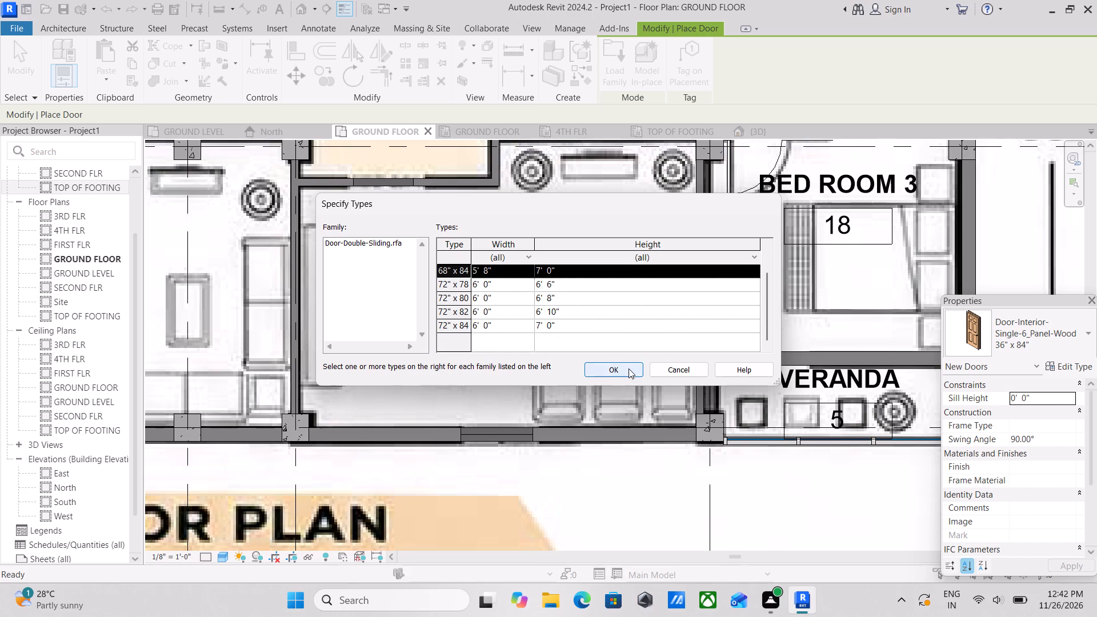
click(615, 367)
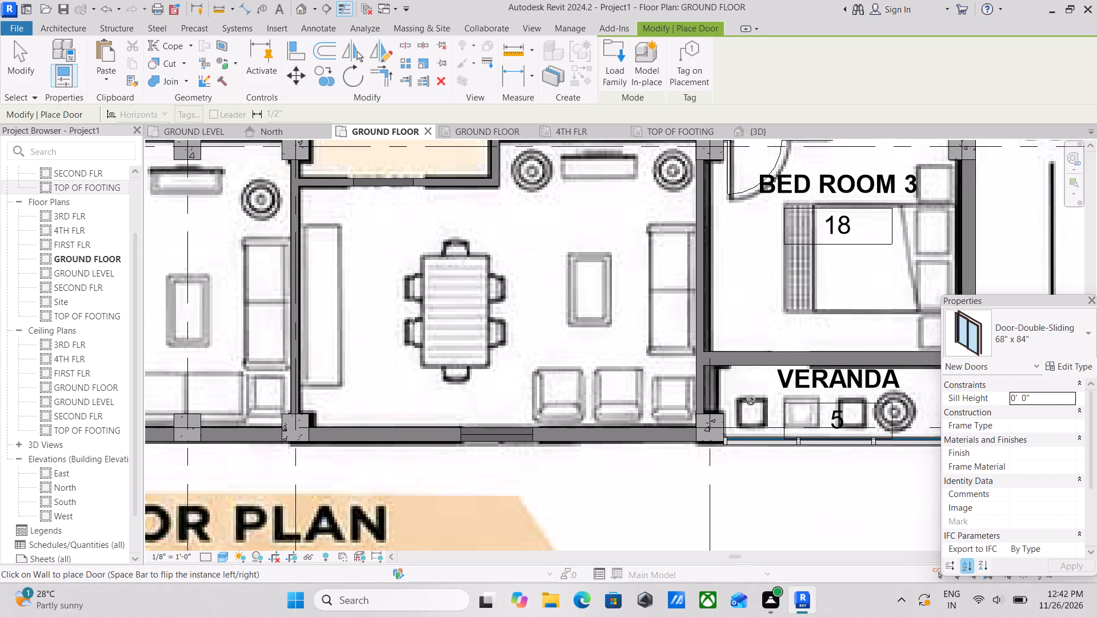
Duplicate the 68" x 84" double sliding door type under the name "4' x 7' sliding door".
click(1076, 368)
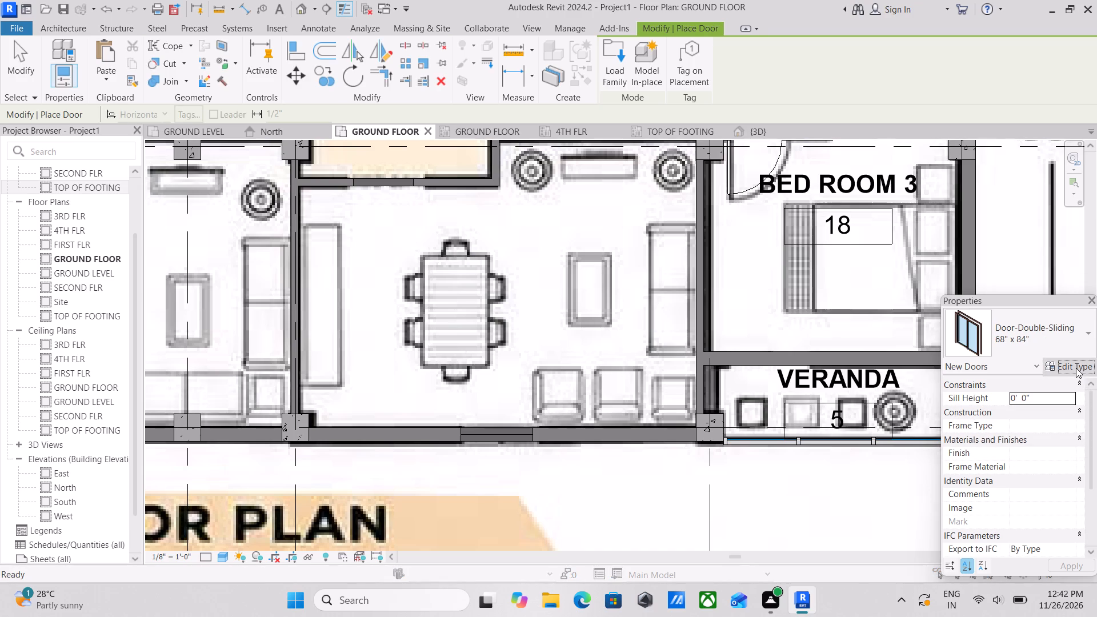
click(1036, 139)
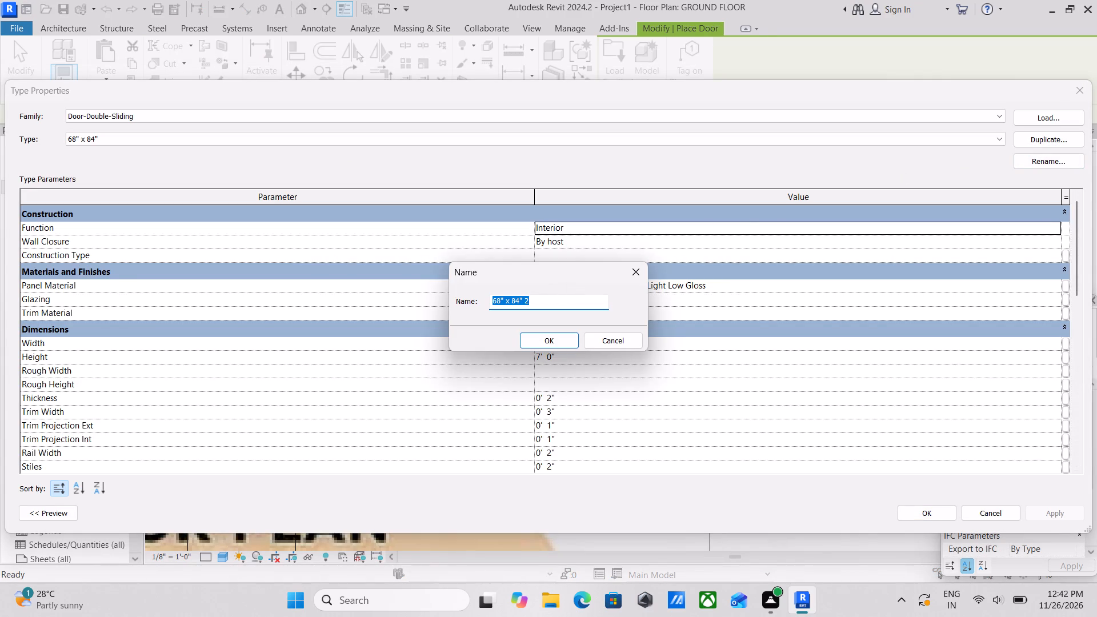
text(4' x)
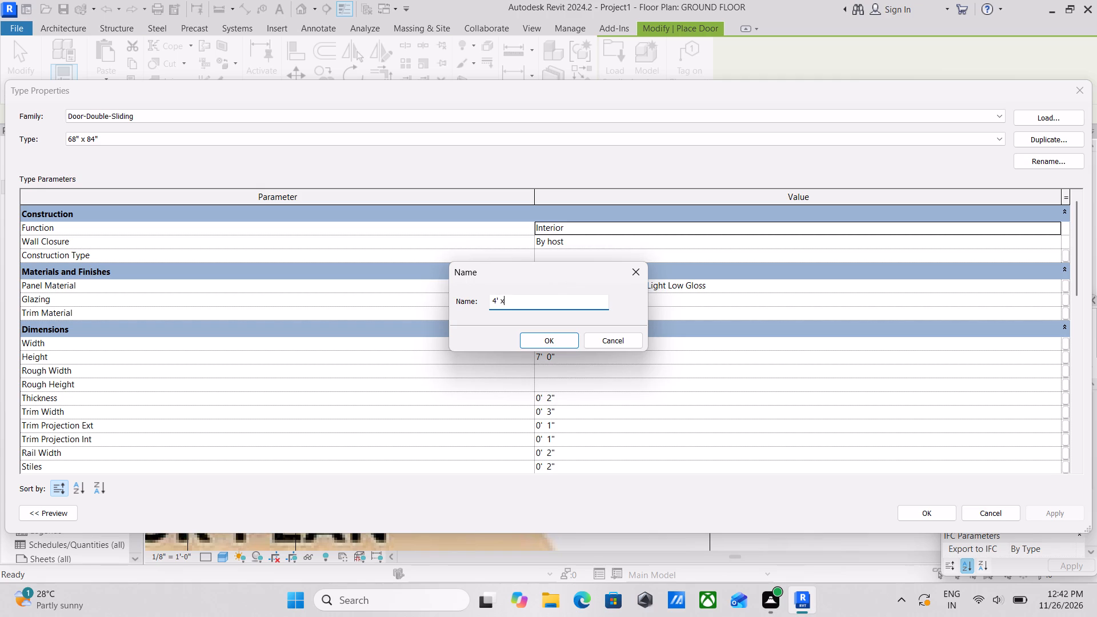
key(space)
text(4')
key(space)
text(doo)
key(BackSpace)
key(BackSpace)
key(BackSpace)
key(BackSpace)
key(BackSpace)
key(BackSpace)
key(space)
text(7')
key(space)
text(sli)
text(ding)
key(space)
text(door)
click(558, 335)
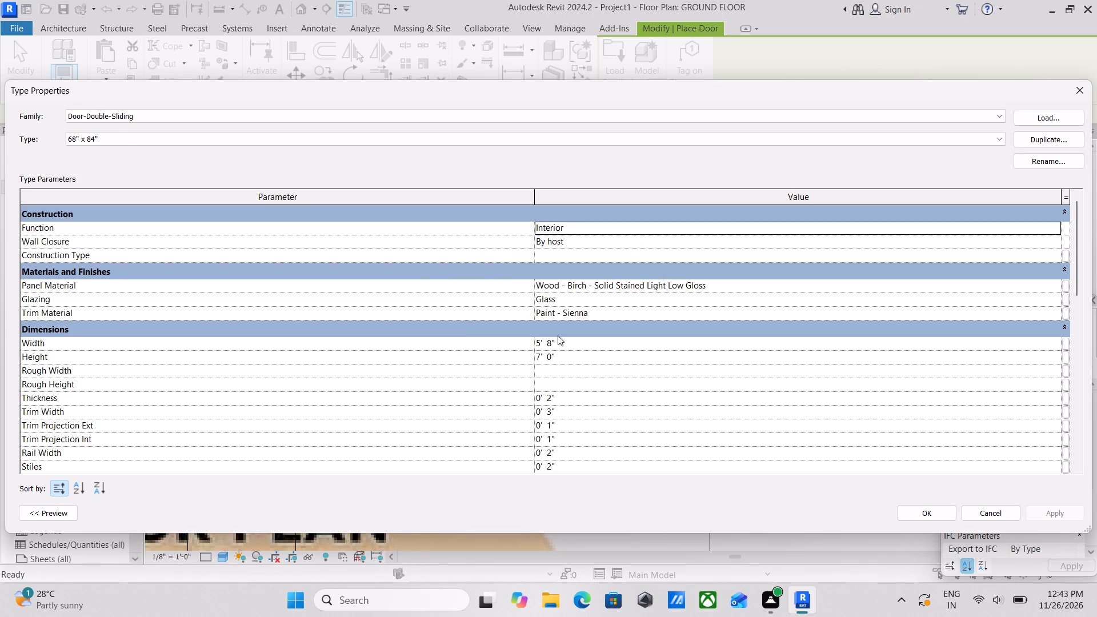
Set the width of the new sliding door type to 4' 0" and apply the type properties.
click(575, 342)
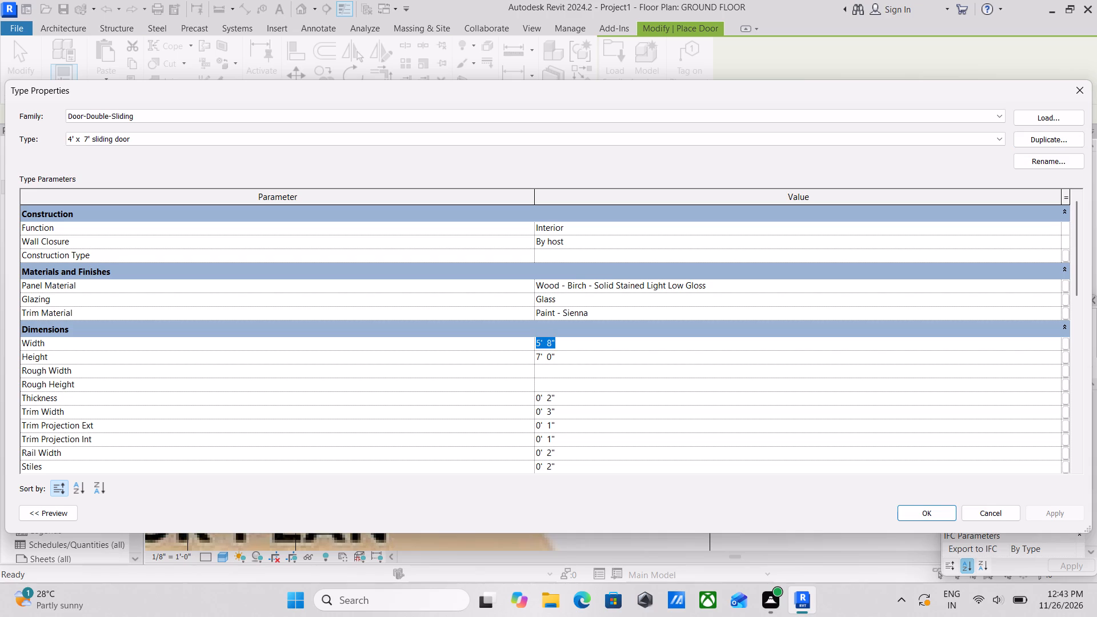
key(4)
key(apostrophe)
key(Return)
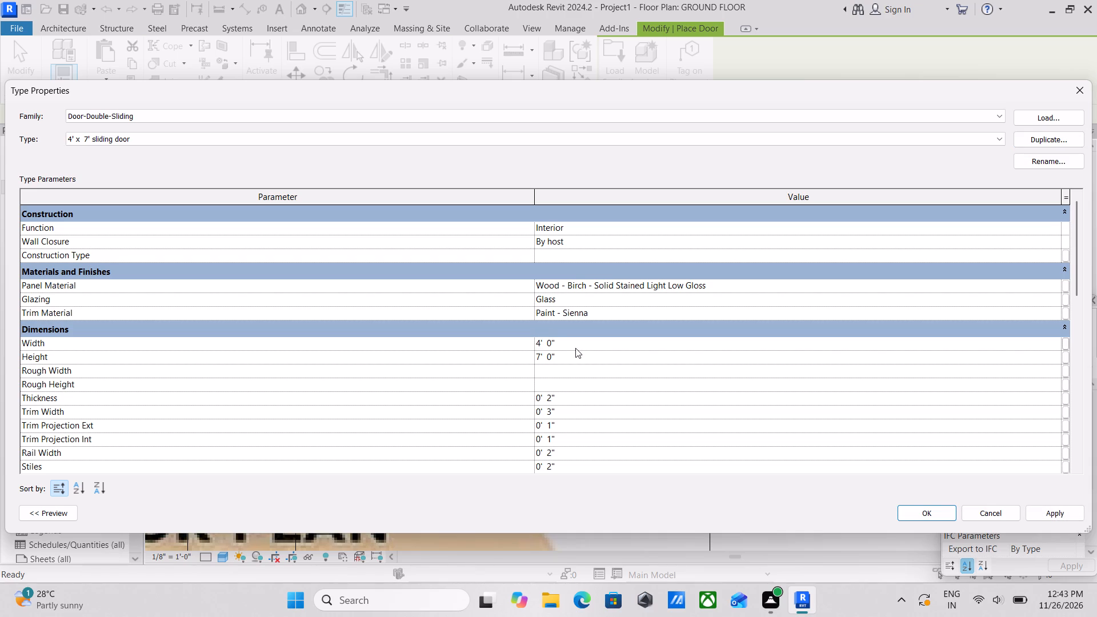
click(1060, 517)
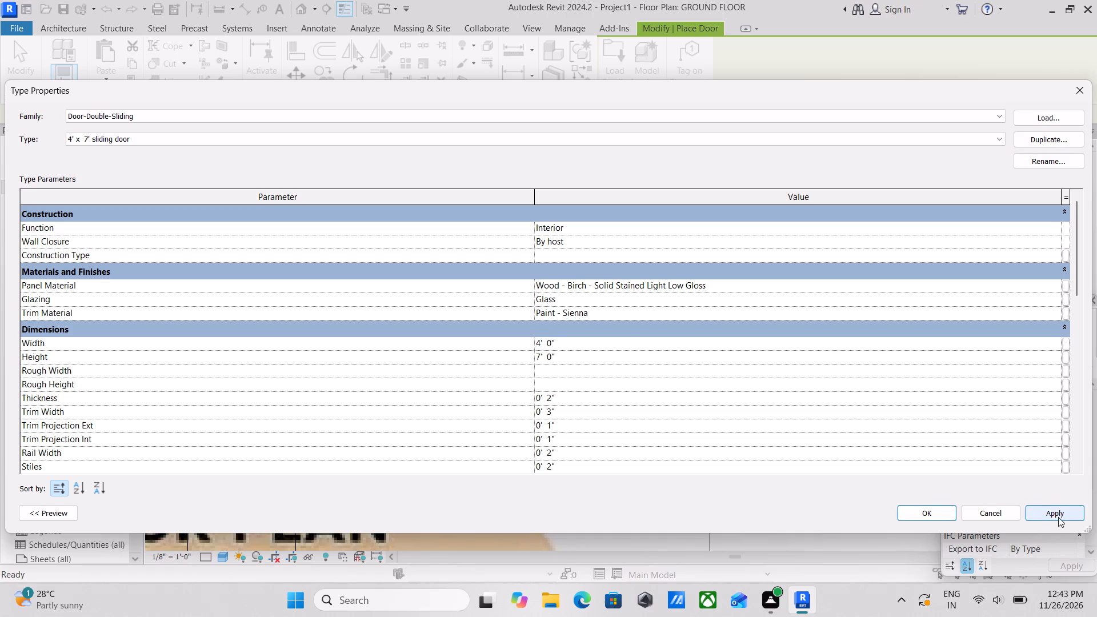
click(907, 520)
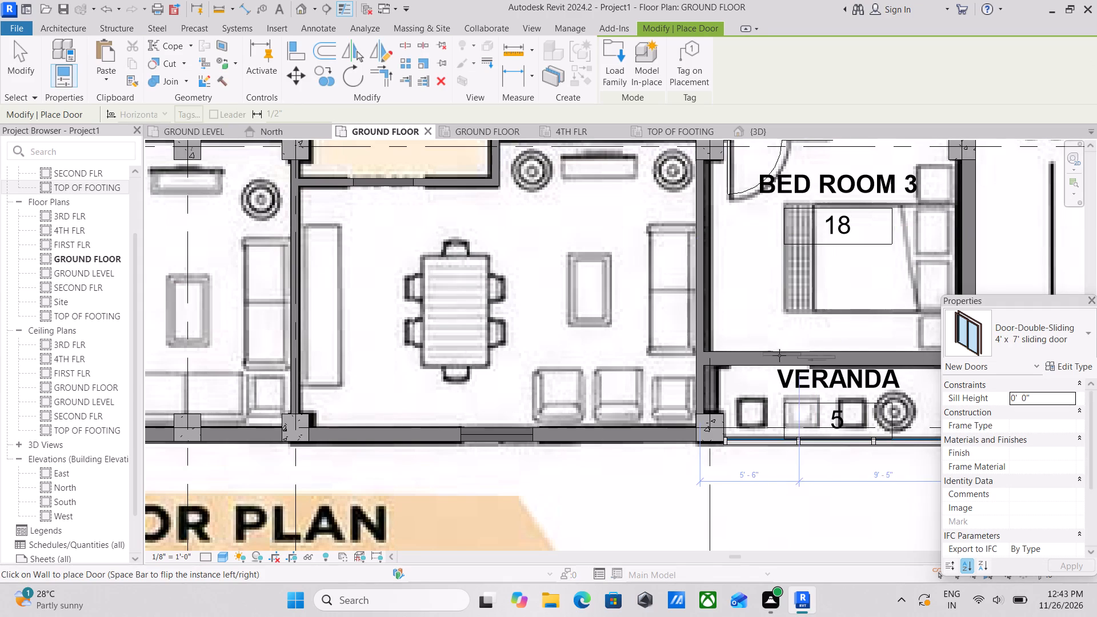
Place the sliding door in the wall between Bed Room 3 and its veranda, centred about 4'-11" from the living room wall.
scroll(766, 358, up, 2)
middle_drag(766, 358, 672, 385)
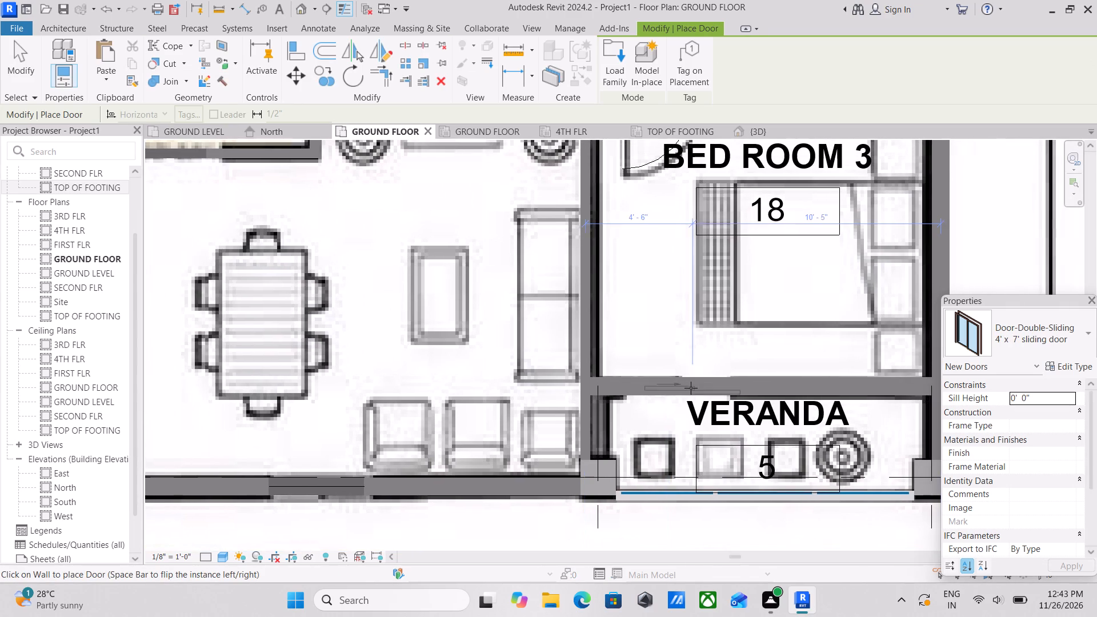
scroll(702, 383, up, 4)
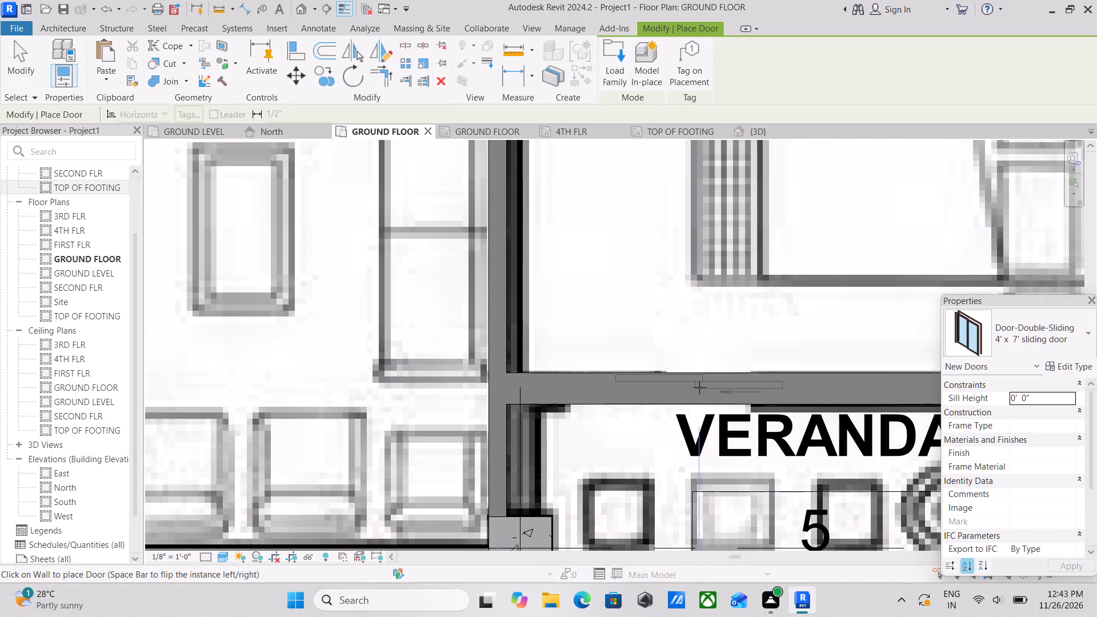
click(702, 388)
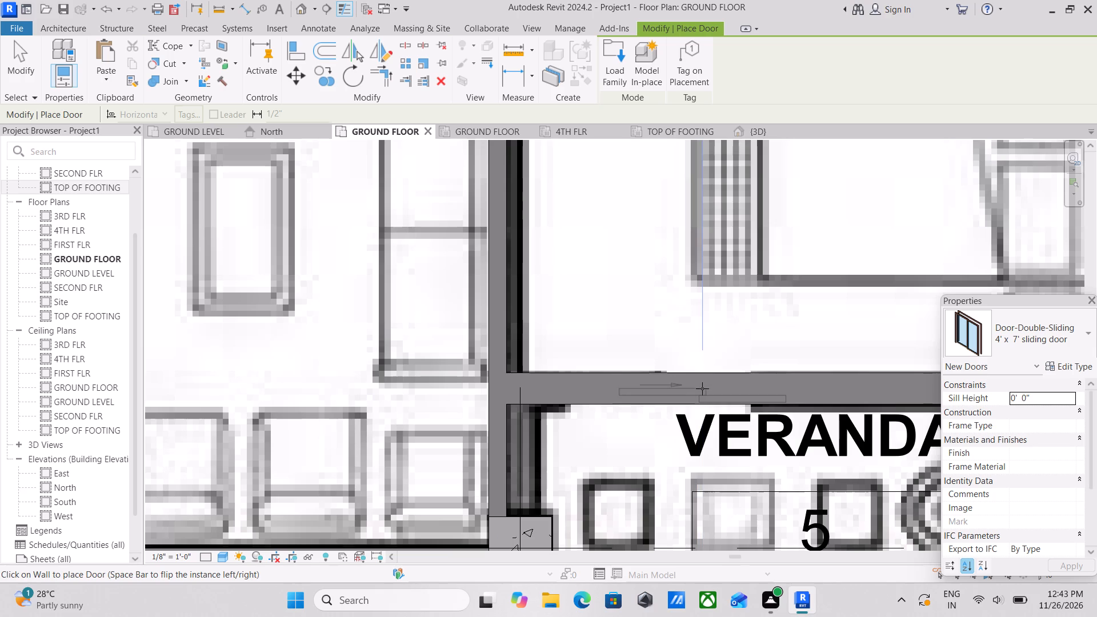
Place a matching sliding door in the wall between room 23 and its veranda, about 5'-6" from the Bed Room 2 wall, and end the Door command.
scroll(703, 388, down, 6)
middle_drag(638, 400, 660, 400)
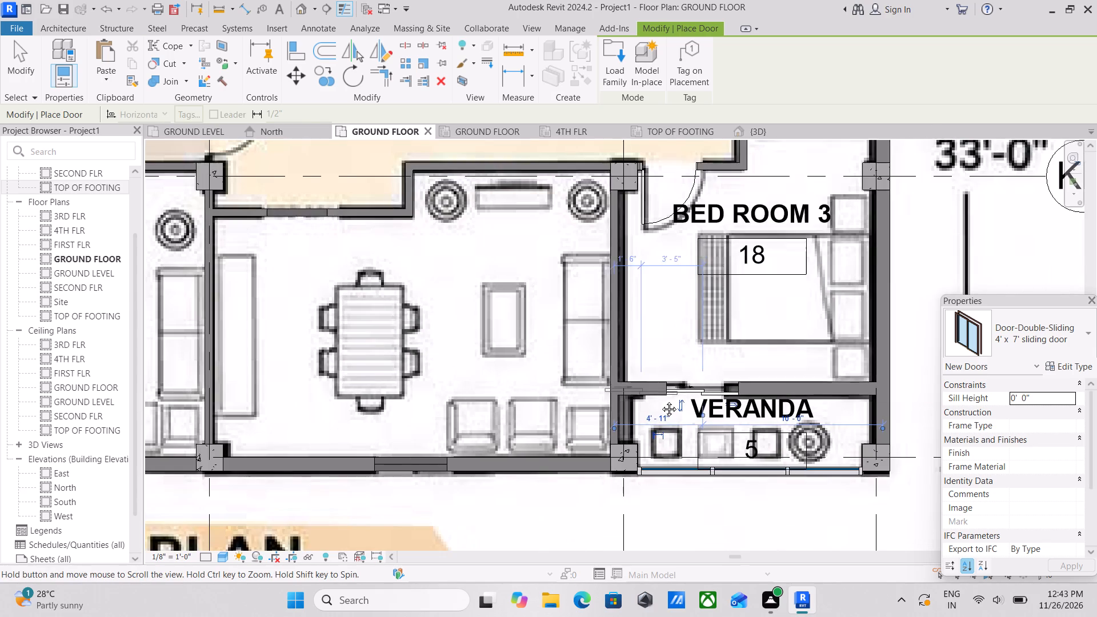
middle_drag(660, 400, 861, 399)
middle_drag(608, 411, 884, 382)
middle_drag(468, 401, 734, 407)
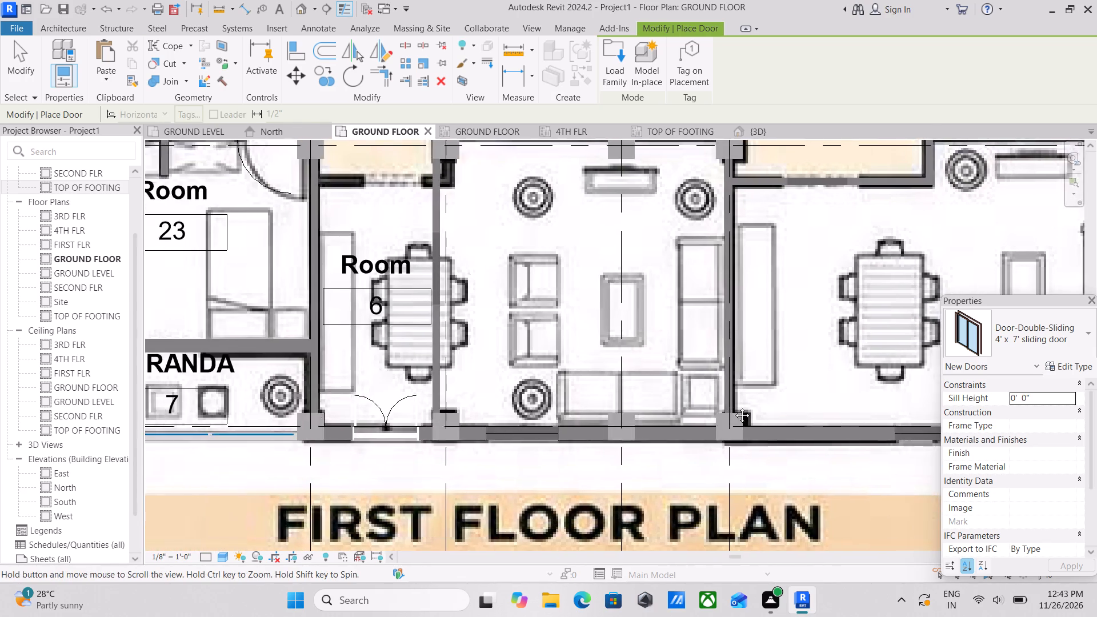
middle_drag(734, 407, 840, 423)
scroll(418, 370, up, 2)
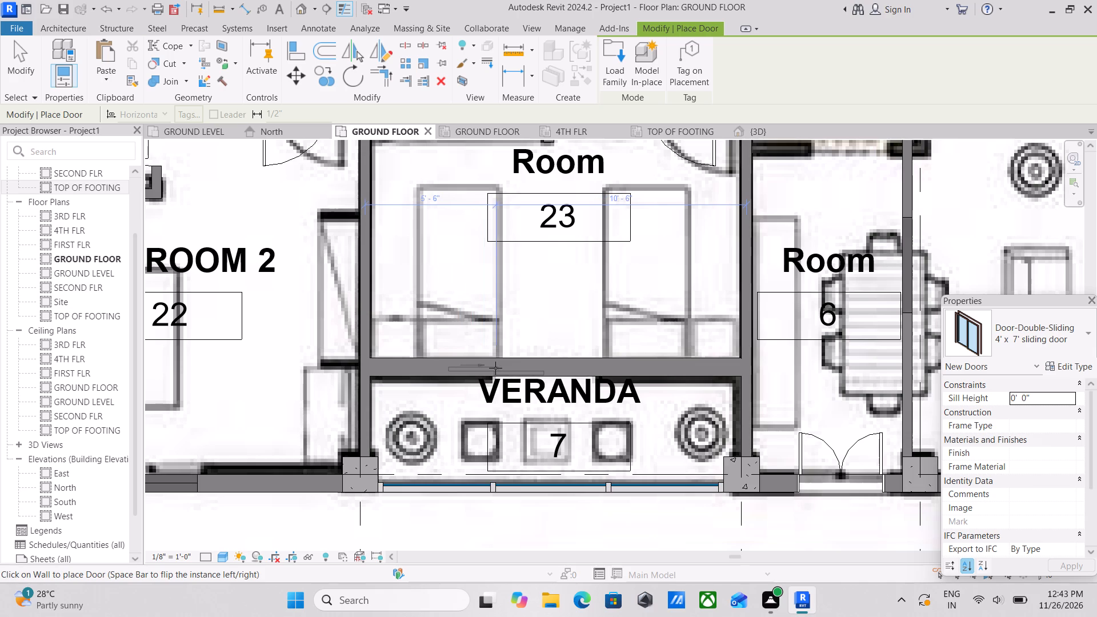
scroll(489, 368, up, 3)
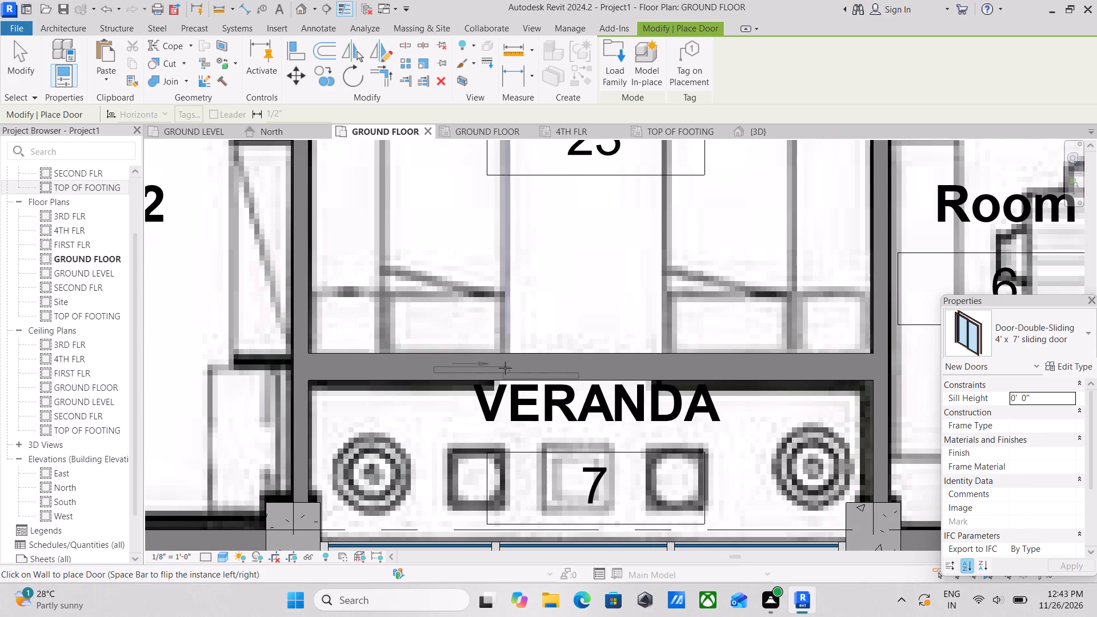
click(505, 368)
scroll(505, 368, down, 3)
key(Escape)
scroll(505, 368, down, 3)
key(Escape)
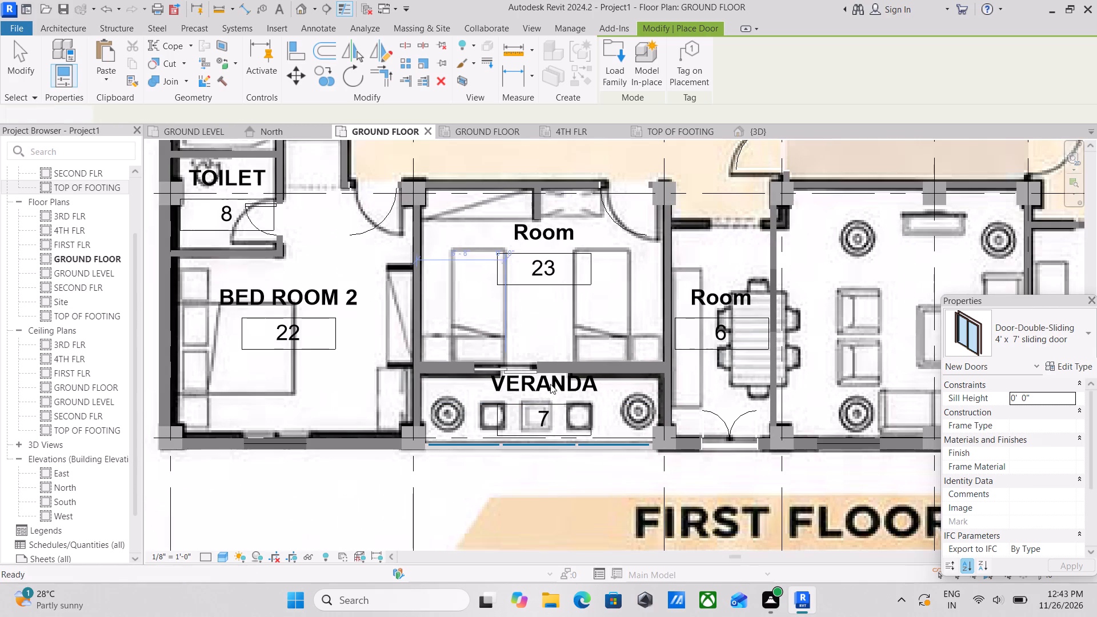
scroll(598, 382, down, 2)
key(Escape)
middle_drag(610, 380, 562, 380)
key(Escape)
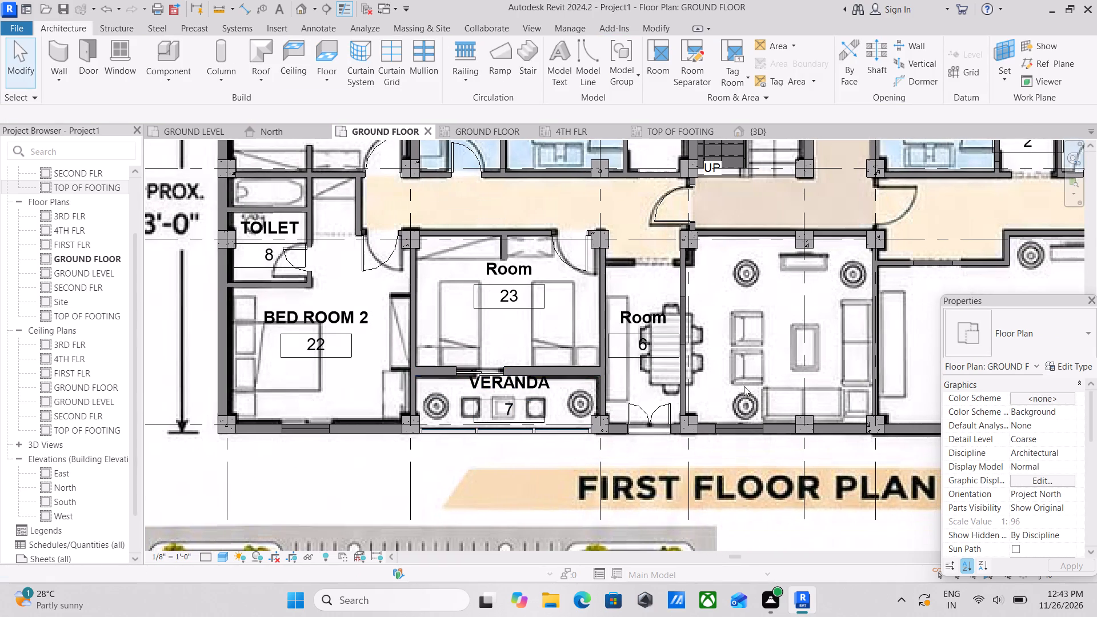
Review the sliding doors and surrounding rooms in plan between the Bed Room 3 veranda and the room 23 veranda.
middle_drag(744, 386, 611, 429)
key(Escape)
key(Escape)
middle_drag(799, 410, 695, 420)
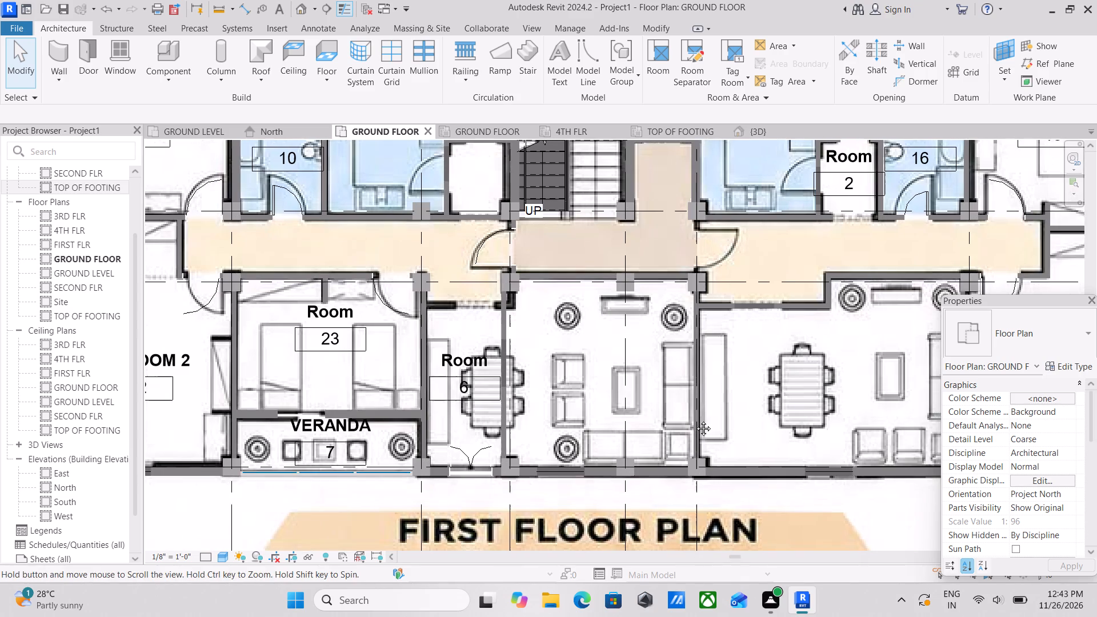
middle_drag(695, 420, 570, 442)
scroll(836, 382, up, 1)
middle_drag(836, 382, 634, 385)
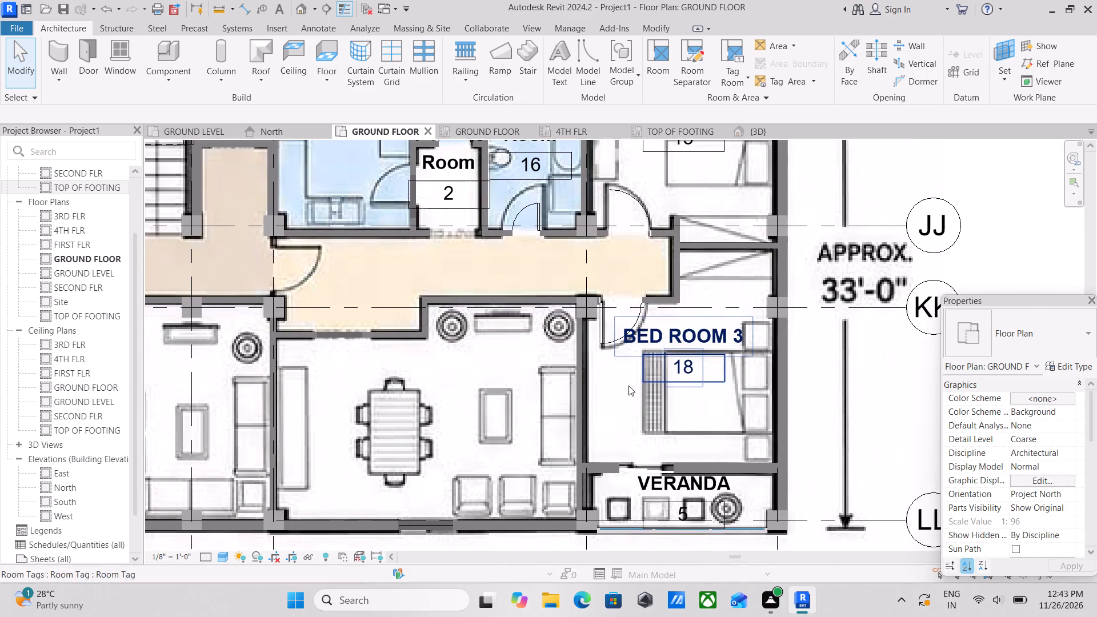
scroll(619, 495, up, 8)
scroll(638, 435, down, 4)
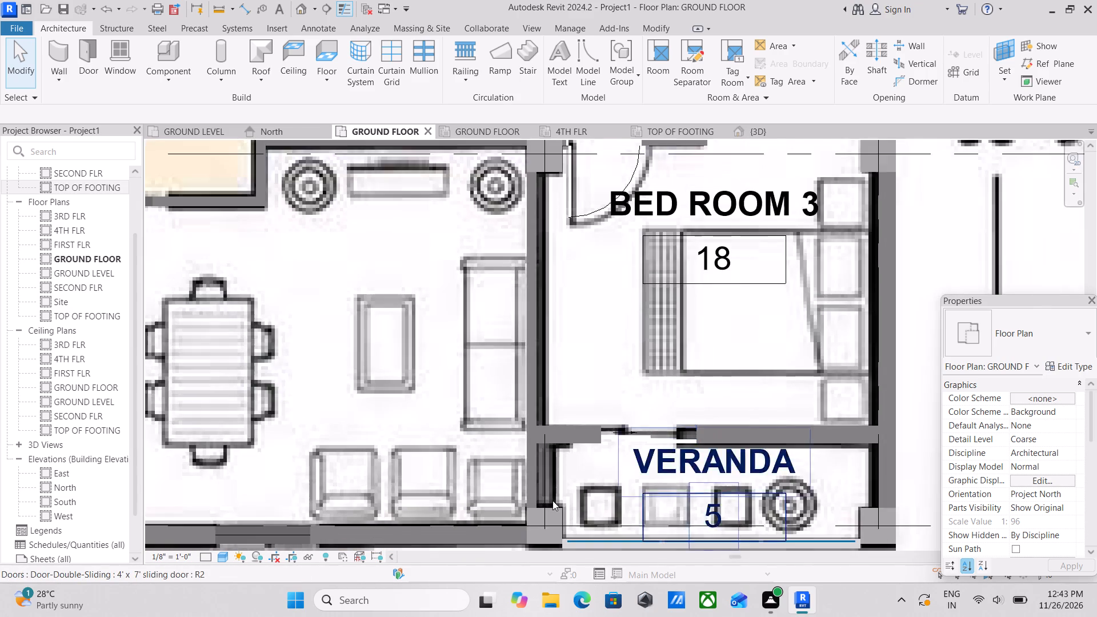
scroll(512, 511, down, 3)
scroll(537, 458, down, 1)
middle_drag(537, 458, 810, 422)
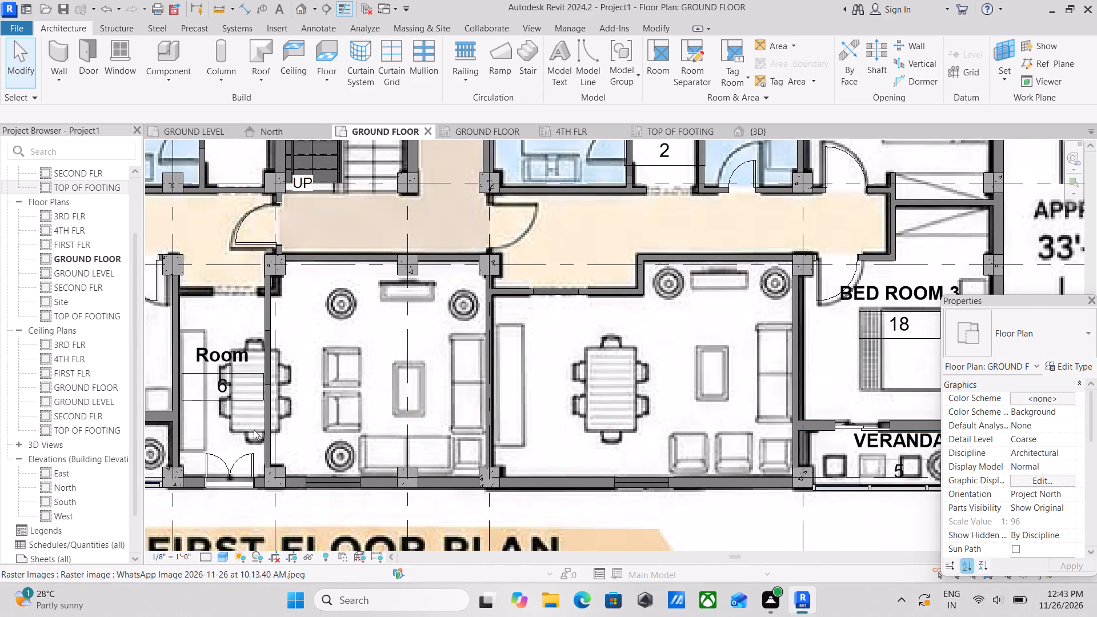
scroll(254, 430, up, 1)
middle_drag(254, 430, 570, 466)
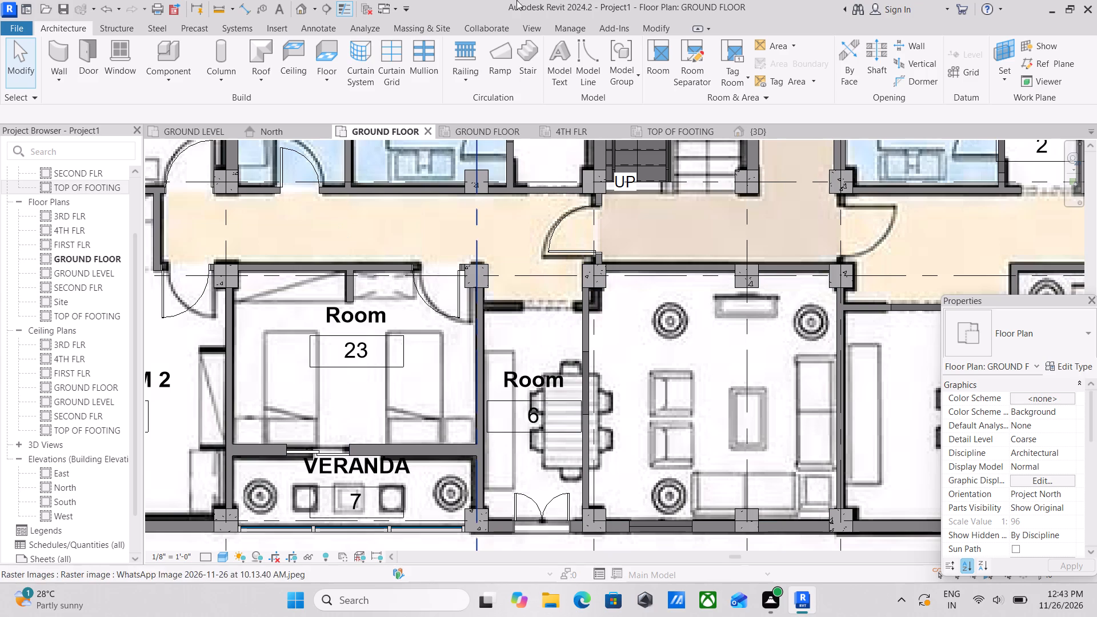
Switch to the 3D view and examine the sliding doors behind both veranda storefronts along the front facade.
click(760, 128)
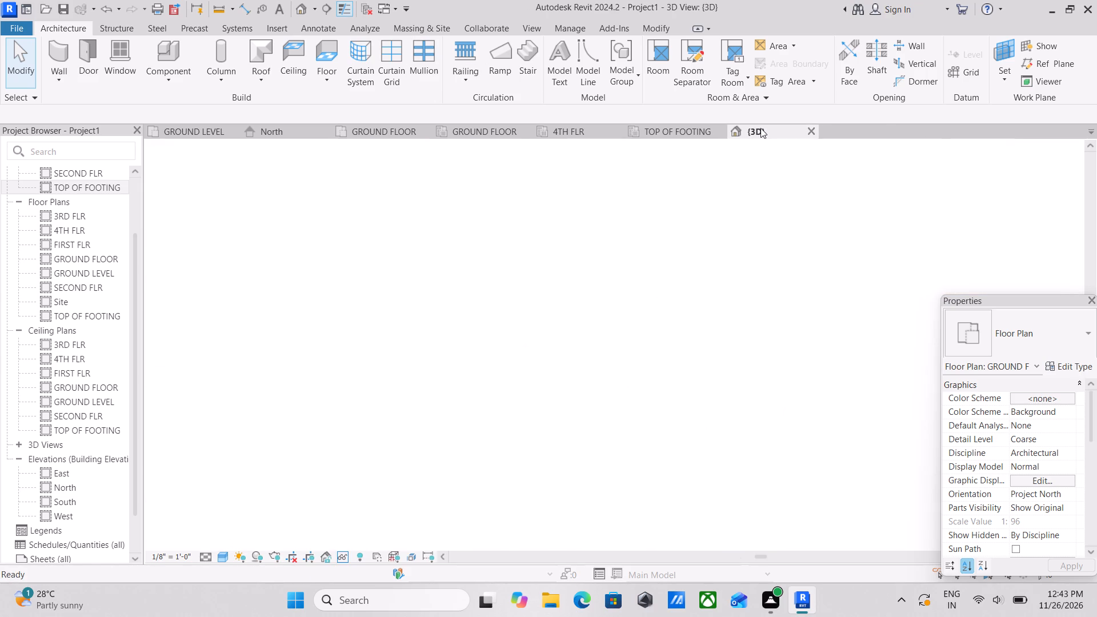
scroll(547, 399, up, 1)
middle_drag(547, 399, 596, 392)
scroll(596, 392, up, 2)
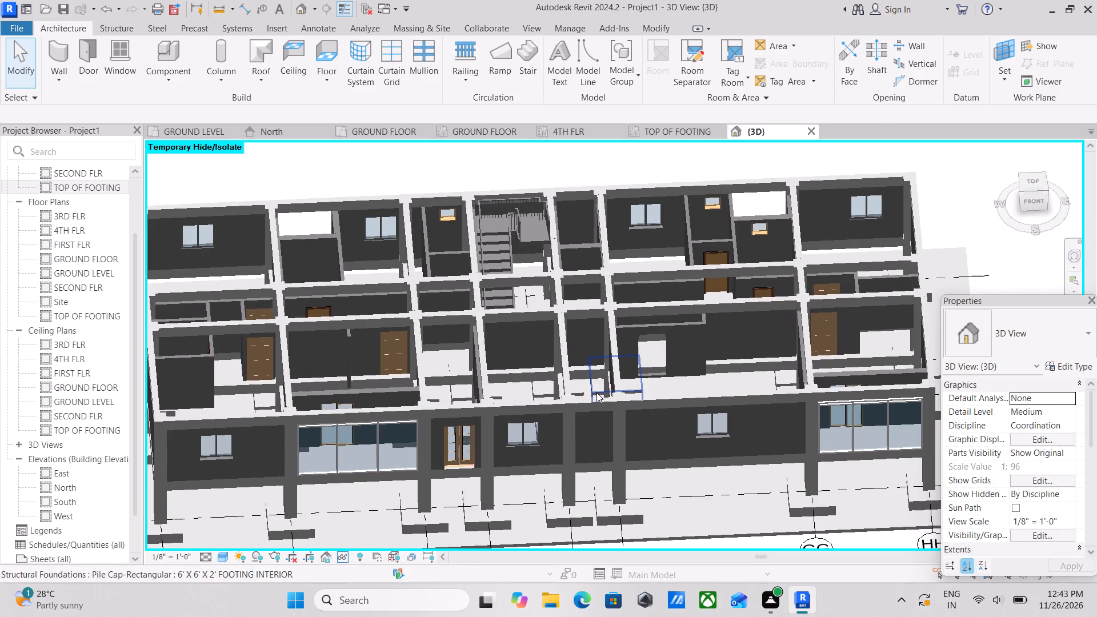
scroll(495, 472, up, 3)
shift+middle_drag(487, 502, 542, 406)
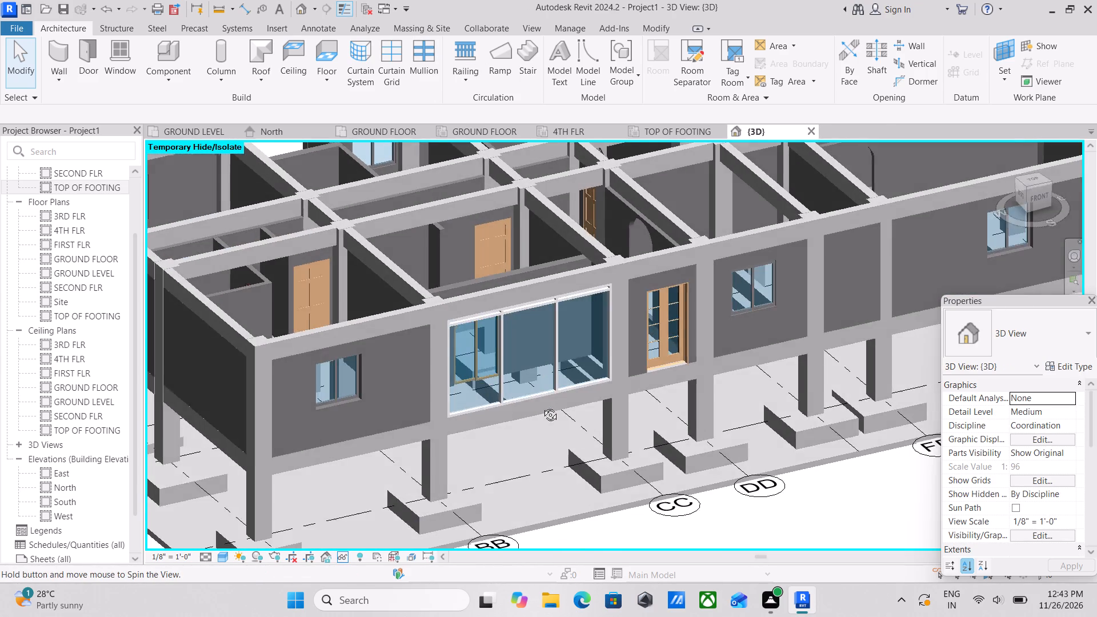
scroll(542, 406, up, 2)
shift+middle_drag(574, 374, 530, 349)
scroll(530, 349, down, 1)
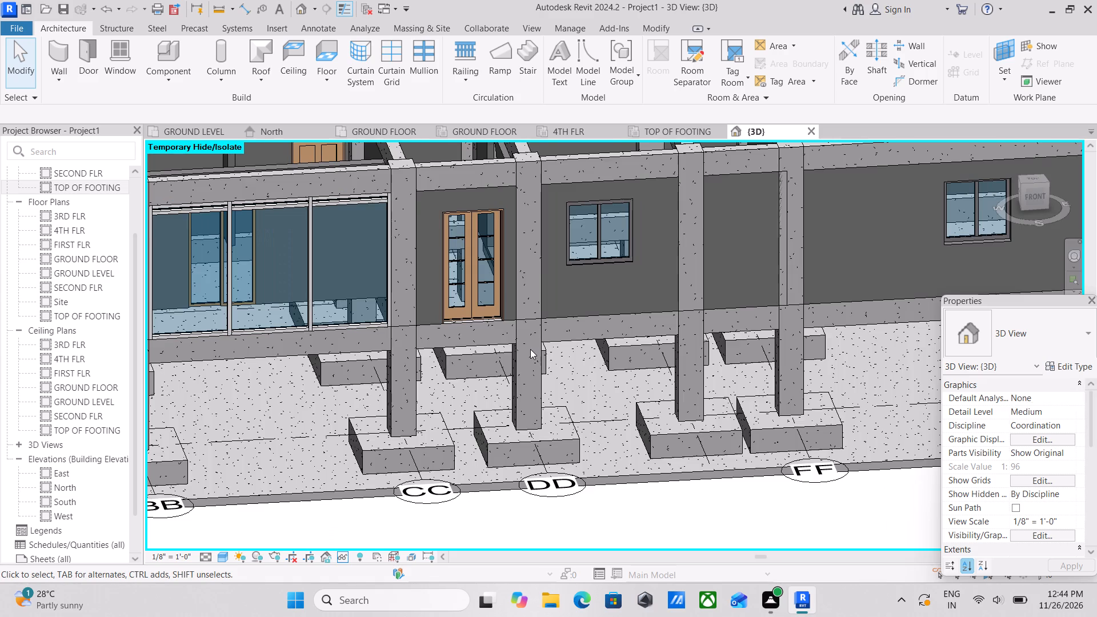
scroll(530, 349, down, 1)
middle_drag(924, 334, 827, 346)
scroll(830, 347, down, 1)
middle_drag(843, 347, 767, 350)
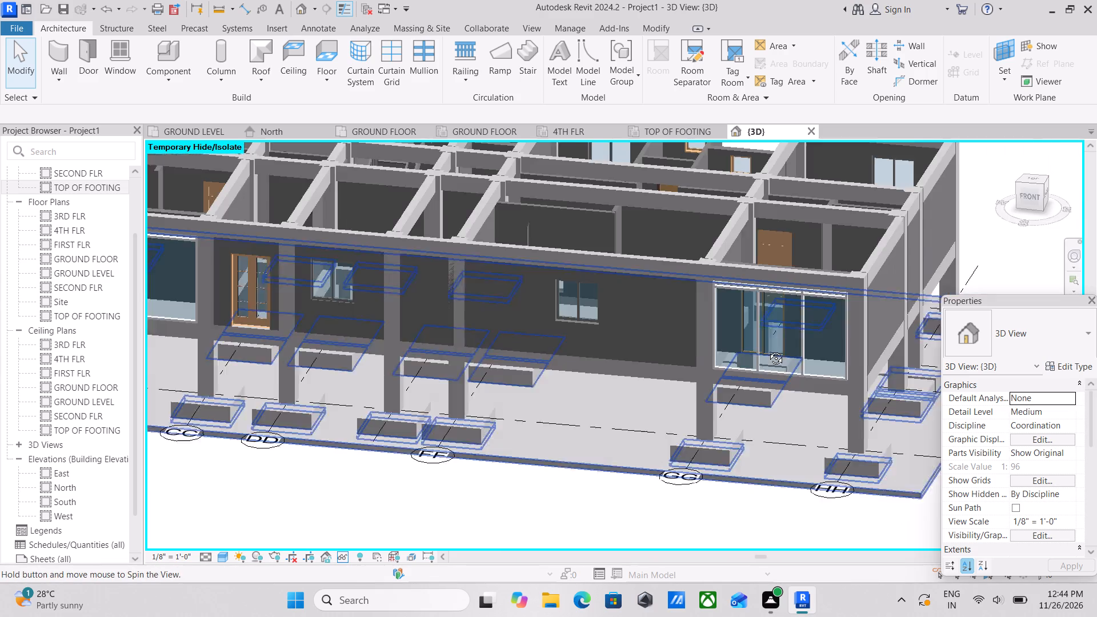
middle_drag(767, 350, 768, 350)
scroll(769, 329, up, 4)
scroll(663, 379, up, 3)
scroll(663, 379, down, 1)
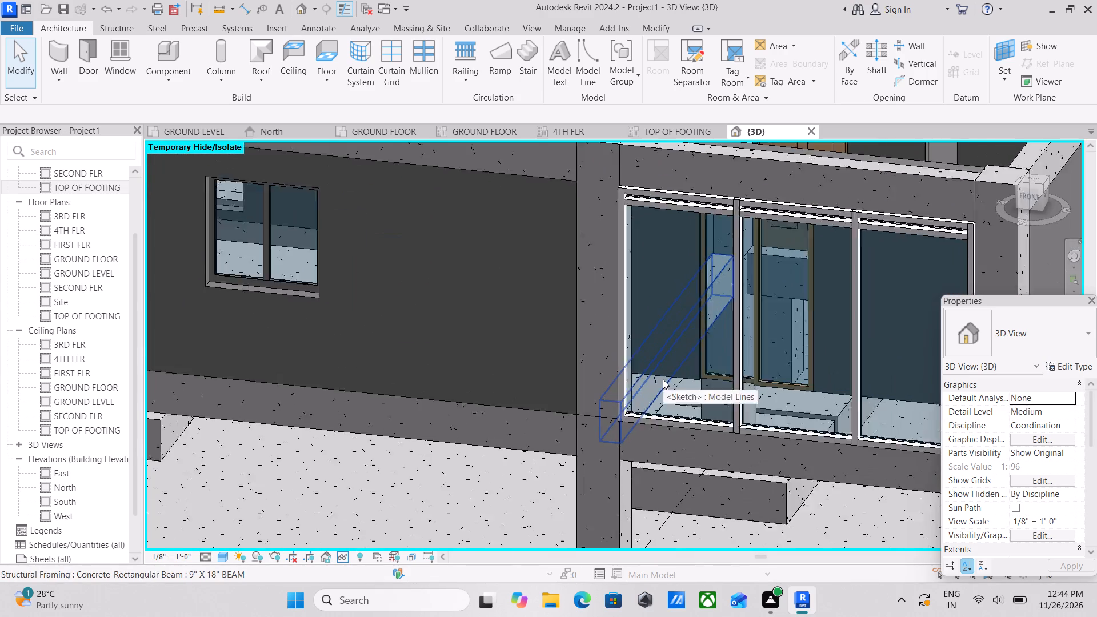
scroll(663, 379, down, 1)
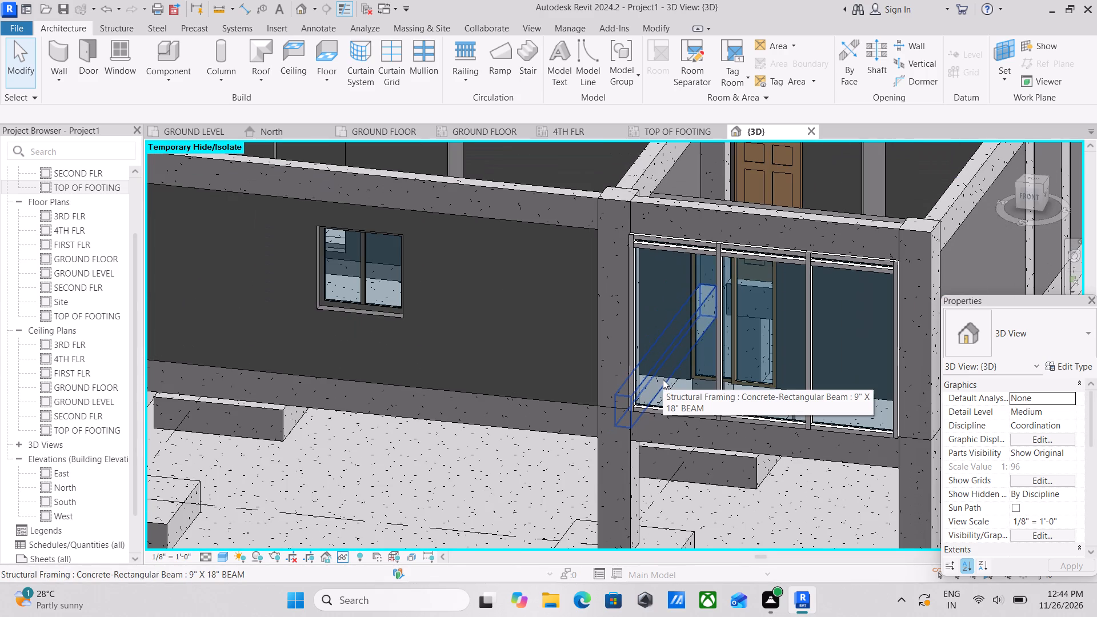
scroll(663, 379, down, 2)
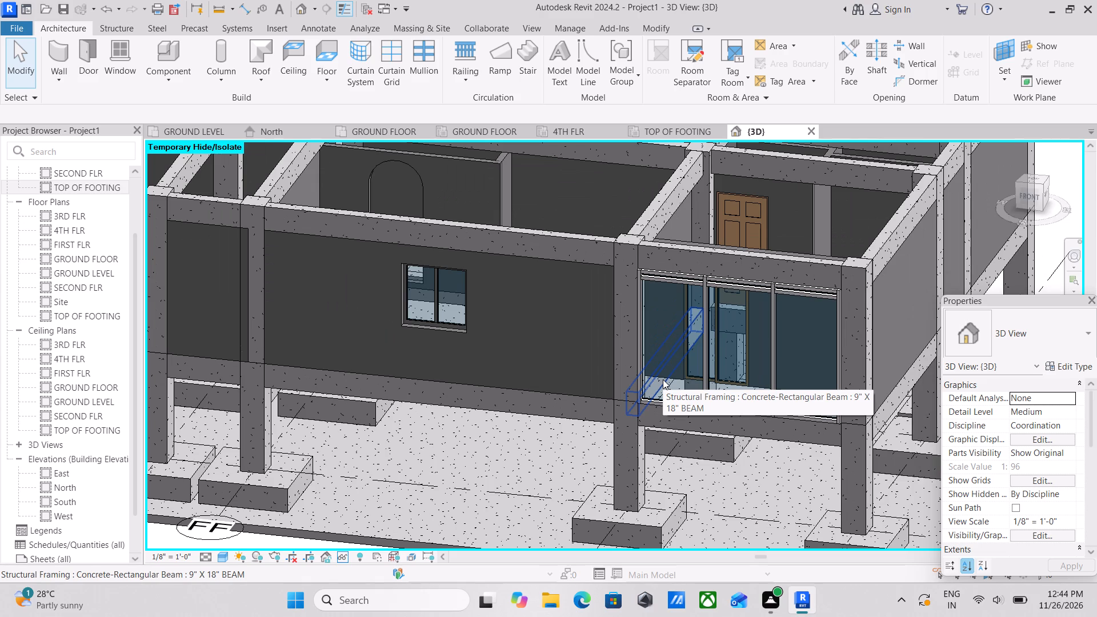
scroll(663, 379, down, 1)
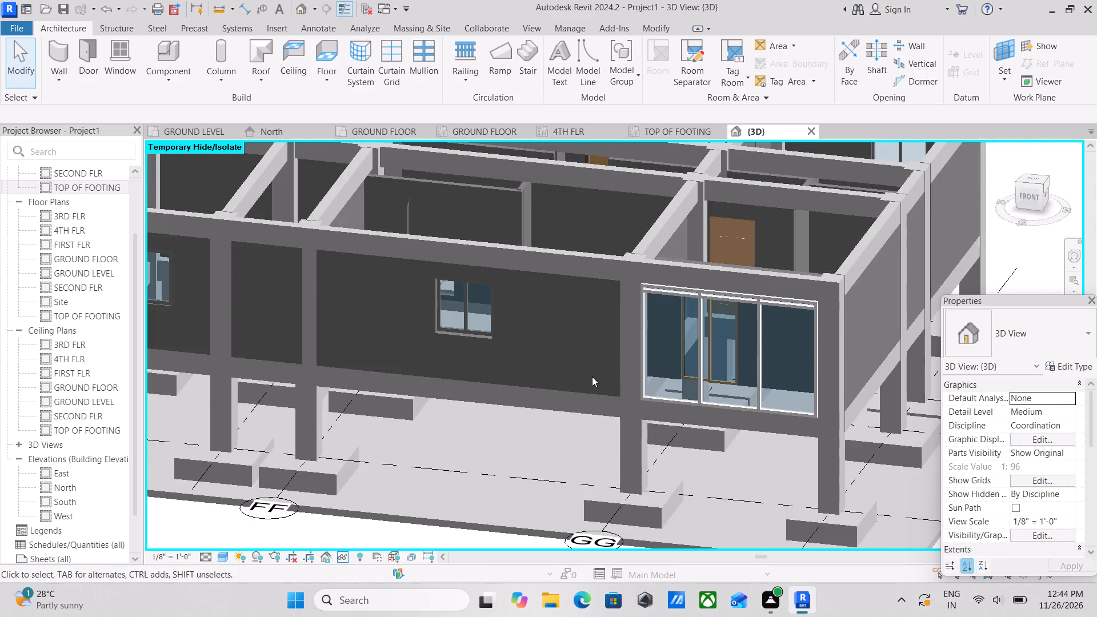
Examine the front exterior wall in 3D, checking its windows, double entrance door and veranda glazing along the whole building.
middle_drag(606, 378, 767, 408)
scroll(553, 364, up, 2)
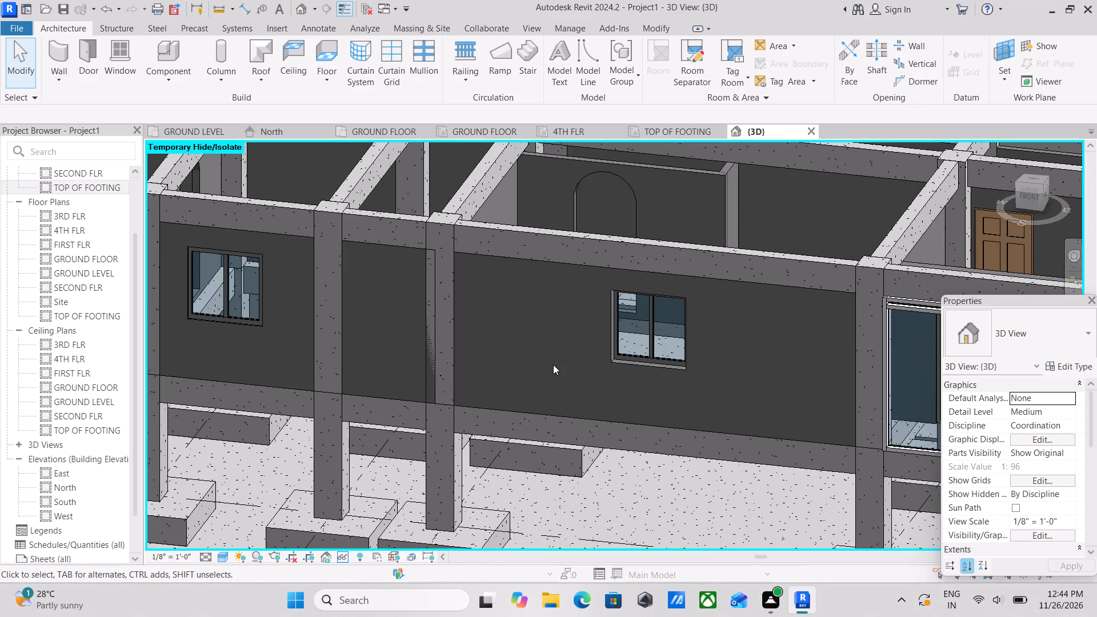
scroll(553, 364, down, 3)
middle_drag(553, 364, 592, 376)
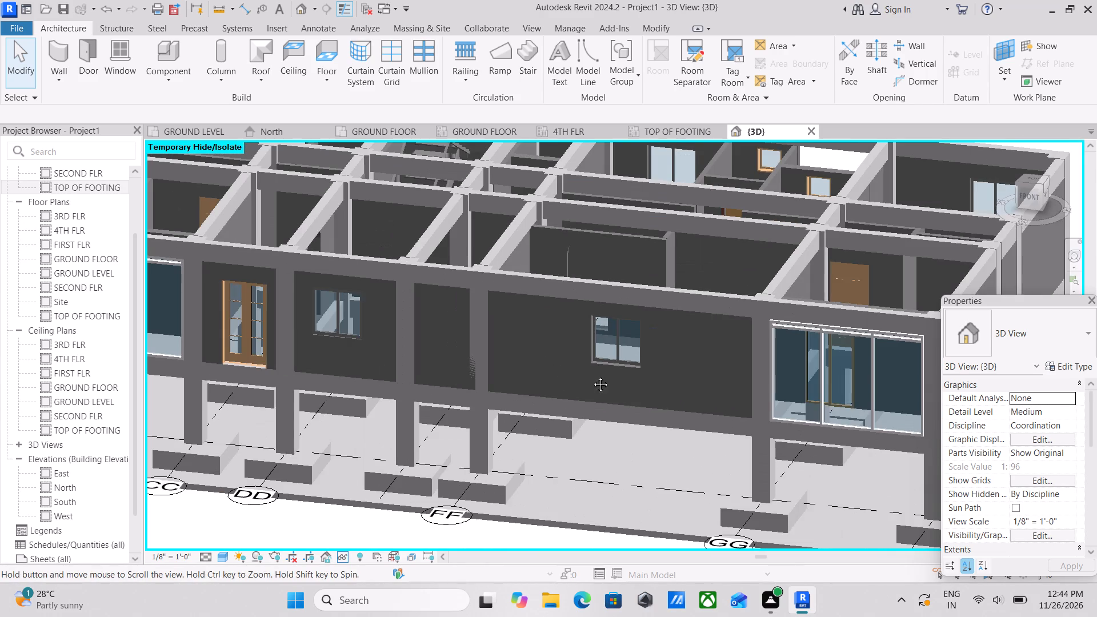
middle_drag(592, 376, 653, 394)
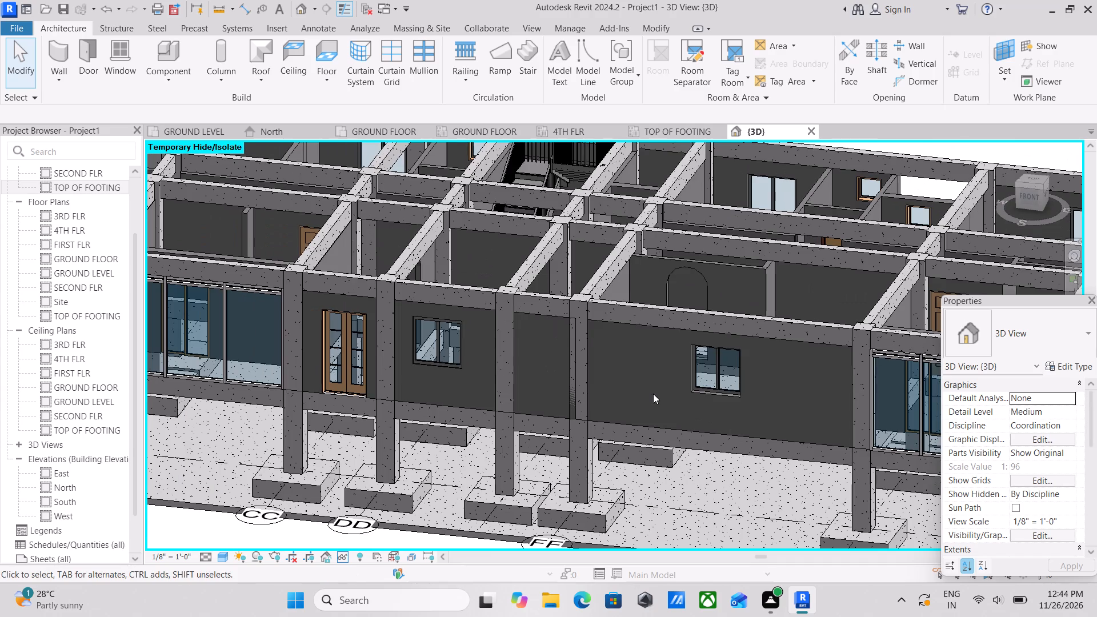
scroll(520, 347, down, 1)
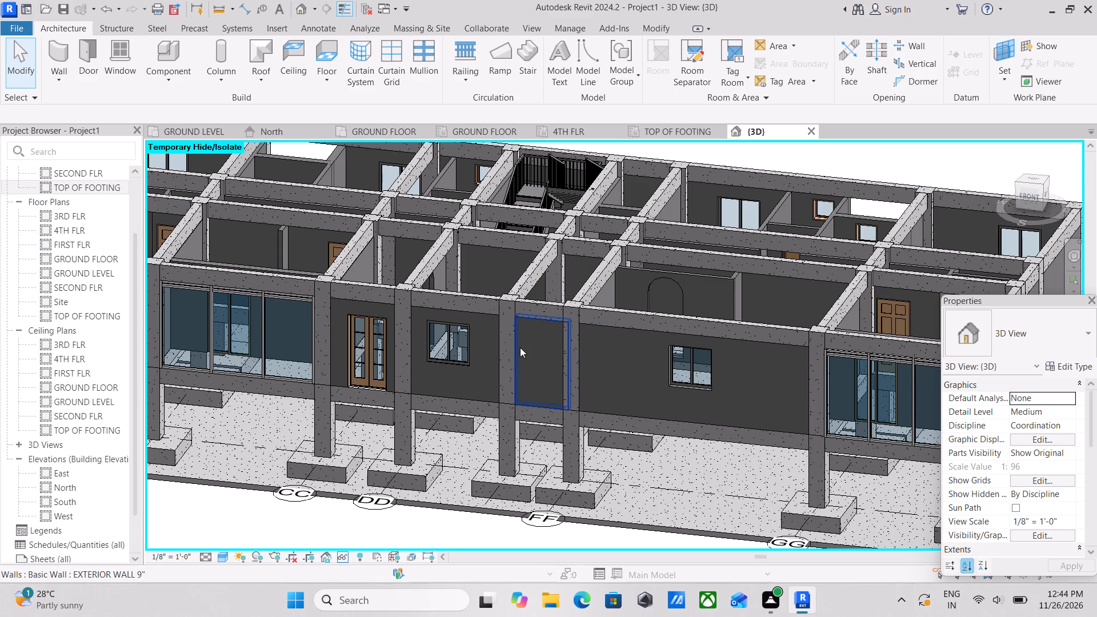
scroll(525, 344, down, 2)
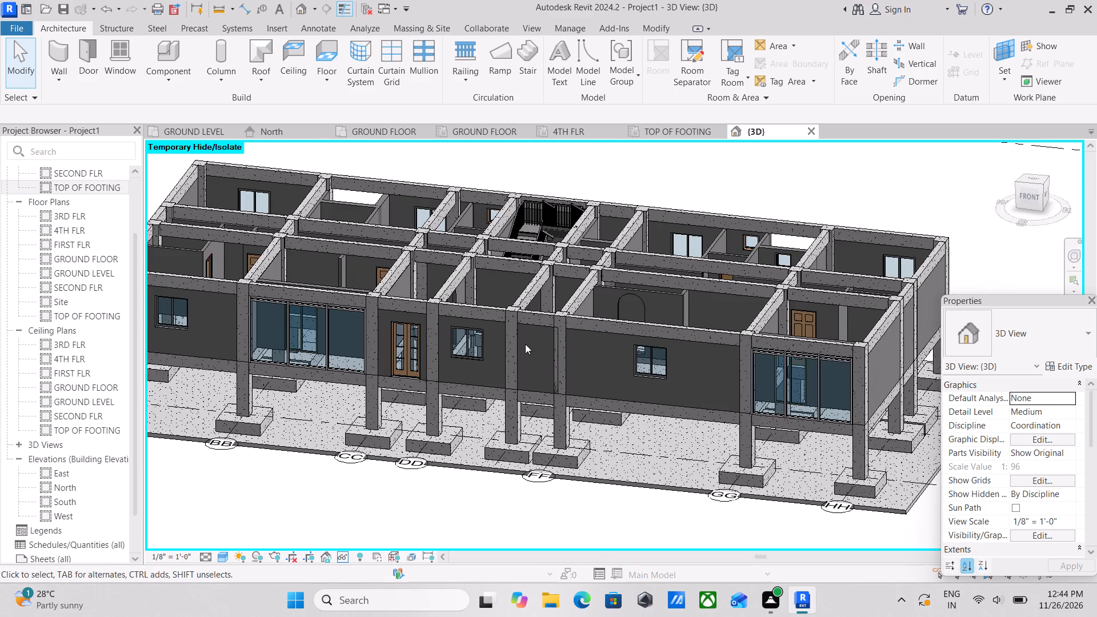
scroll(543, 338, down, 2)
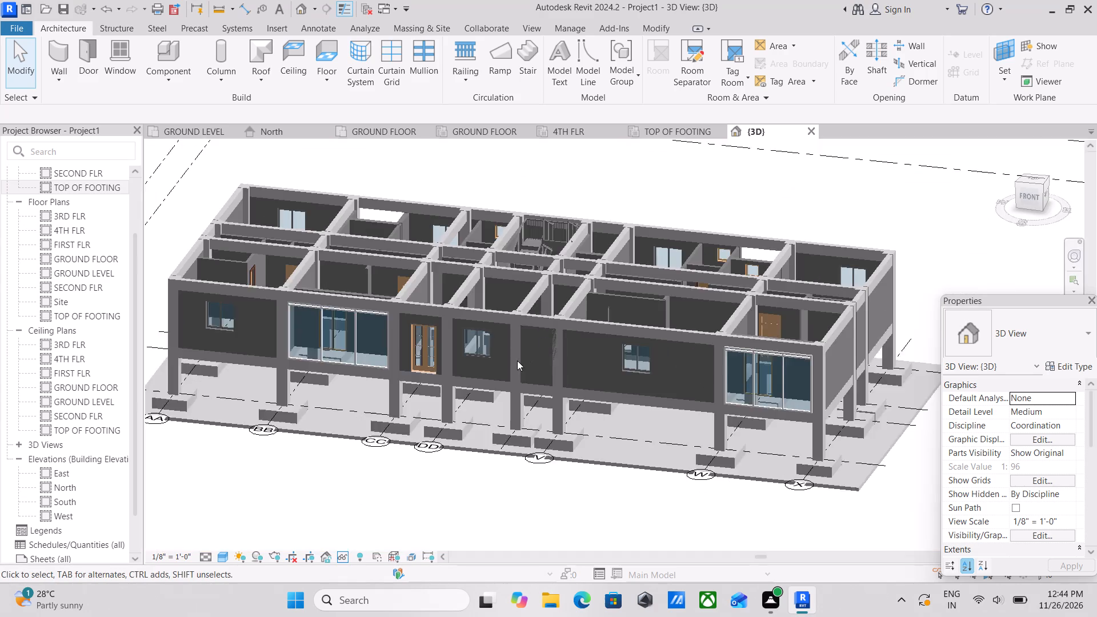
middle_drag(516, 362, 588, 365)
scroll(462, 340, up, 2)
middle_drag(461, 340, 559, 353)
scroll(388, 352, up, 5)
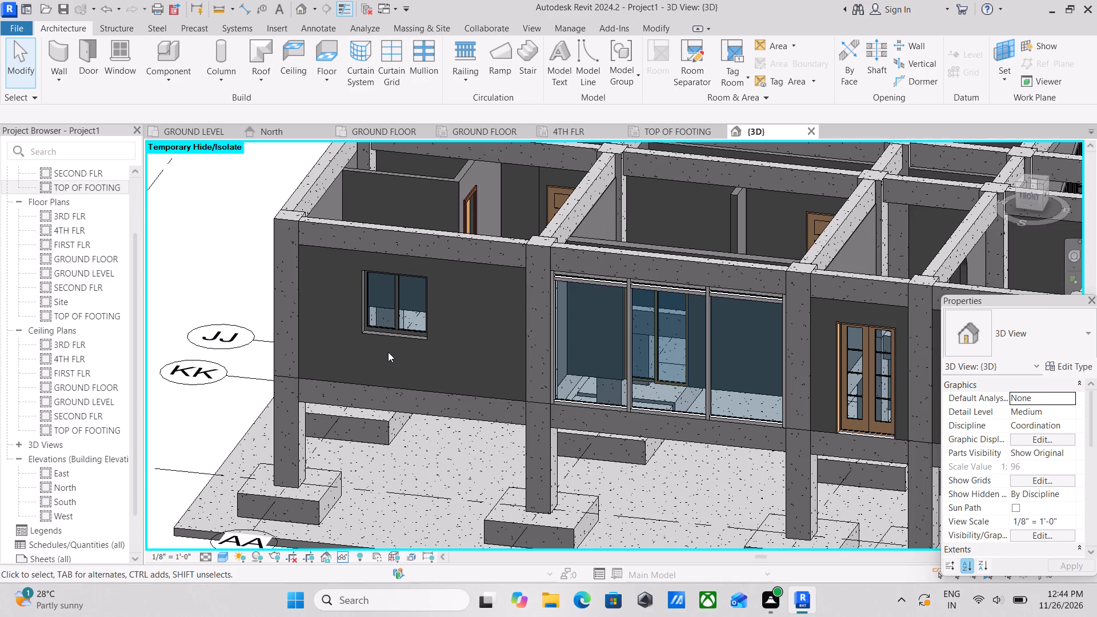
scroll(403, 342, down, 1)
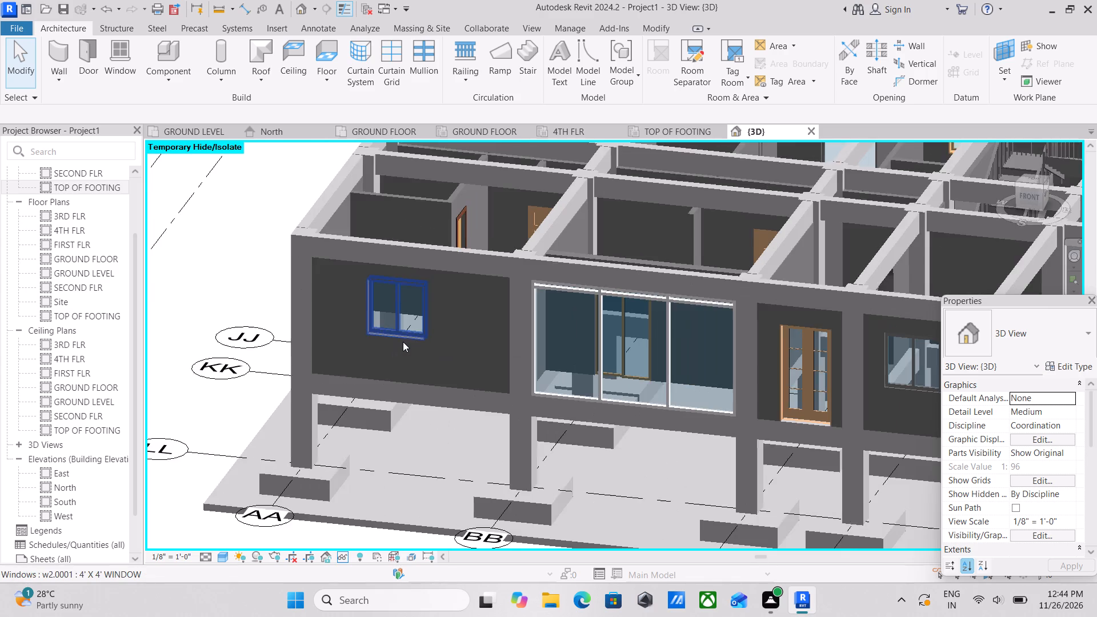
scroll(403, 342, down, 1)
middle_drag(574, 369, 506, 369)
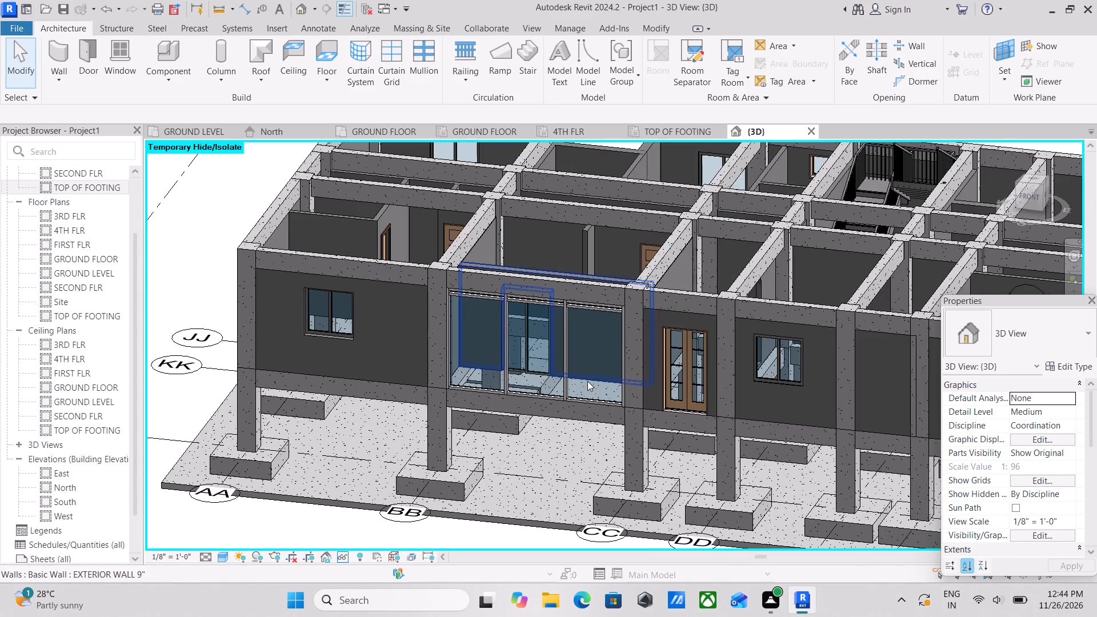
middle_drag(587, 381, 550, 381)
middle_drag(613, 382, 572, 388)
middle_drag(610, 382, 596, 383)
scroll(595, 385, down, 5)
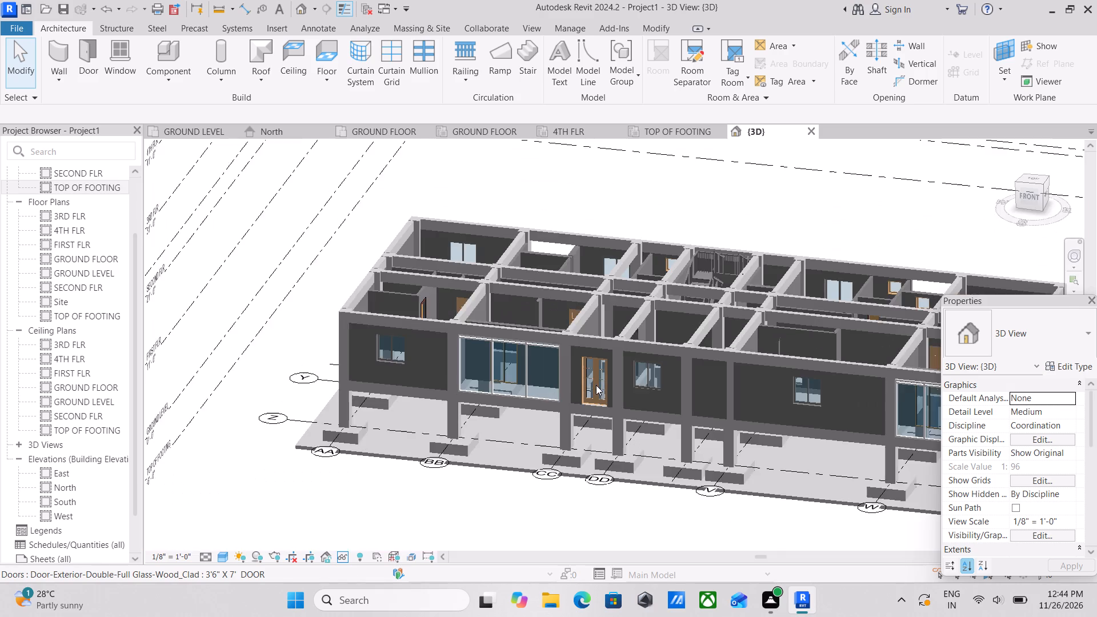
scroll(596, 385, down, 3)
Select all instances of the 18" x 18" columns and 9" x 18" beams and temporarily hide them in the 3D view.
scroll(900, 419, up, 2)
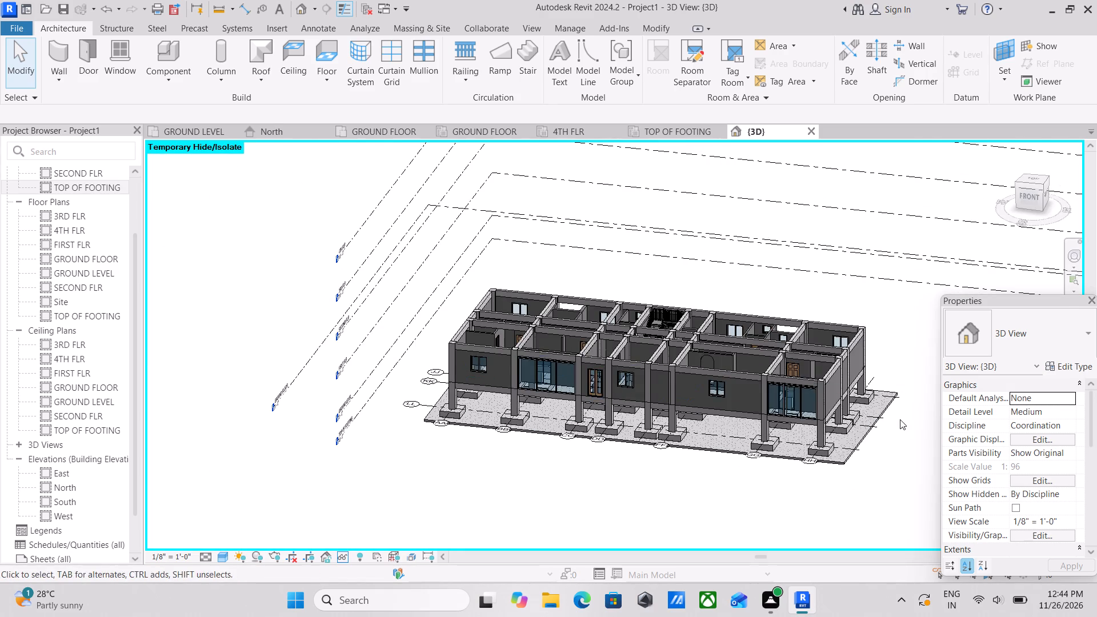
scroll(900, 419, up, 1)
scroll(784, 420, up, 6)
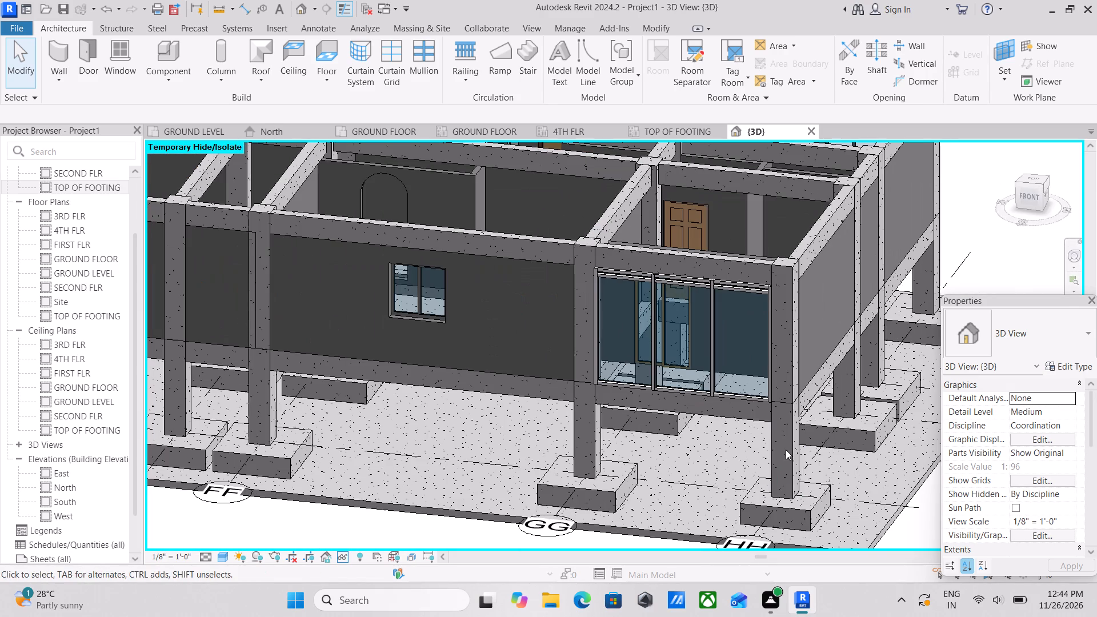
click(788, 448)
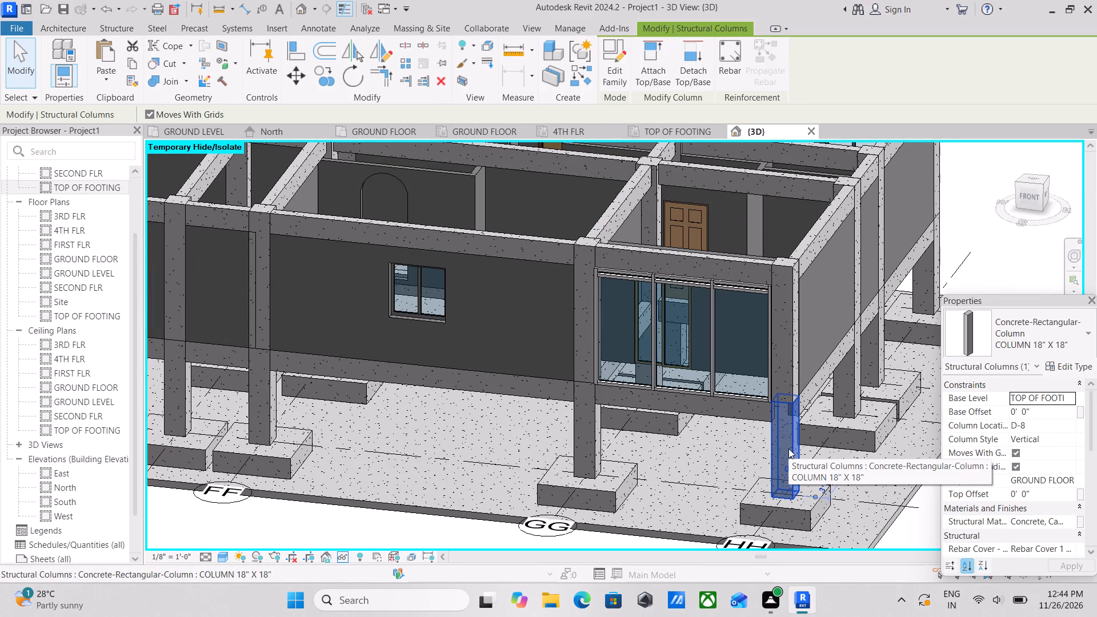
text(sa)
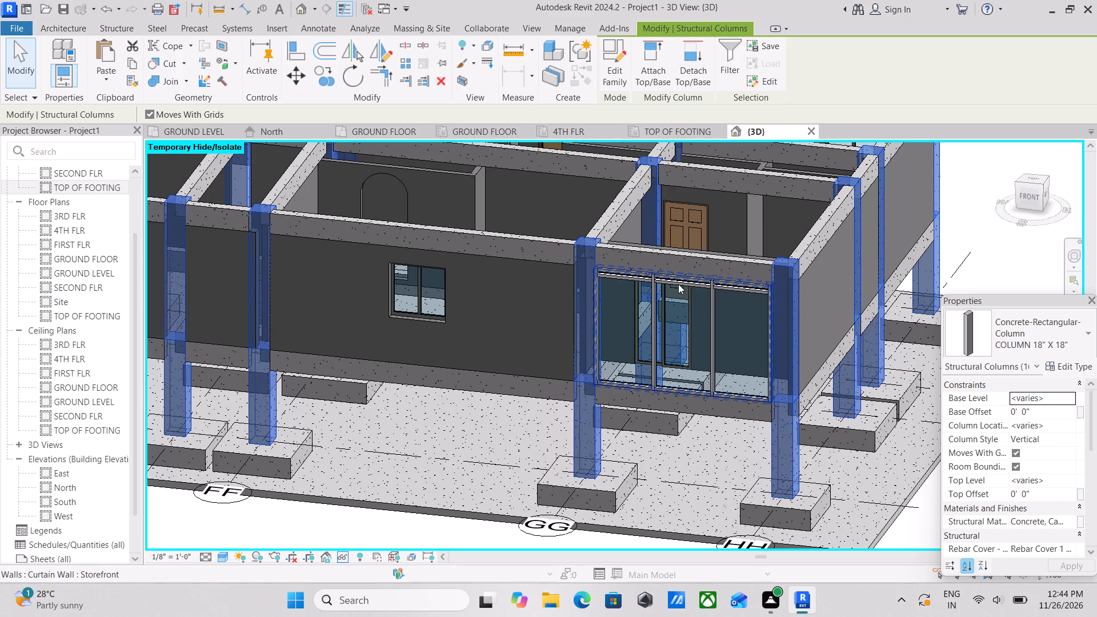
ctrl+click(680, 254)
text(sa)
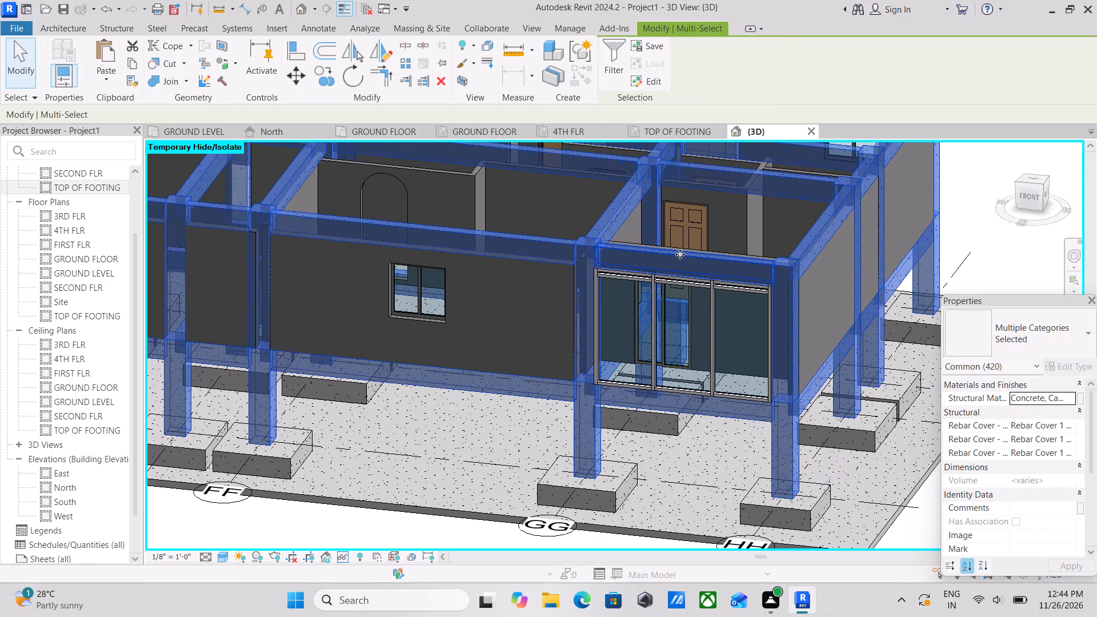
text(hhy)
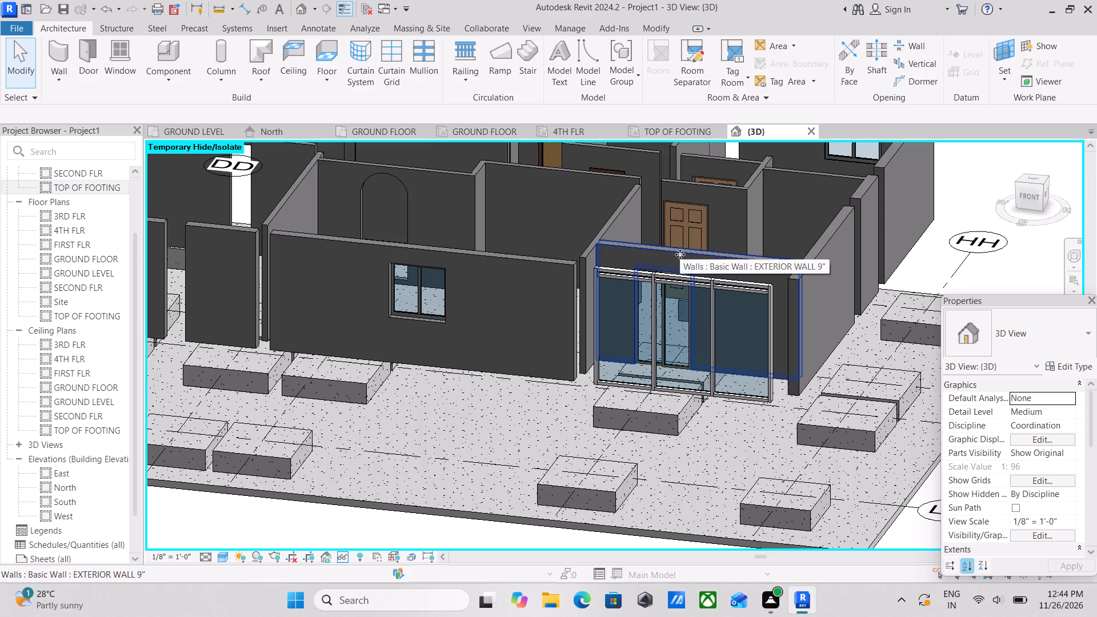
Examine the ground floor walls, doors, windows and stair in 3D without the structural frame.
scroll(680, 265, down, 2)
scroll(550, 351, down, 2)
middle_drag(550, 351, 706, 422)
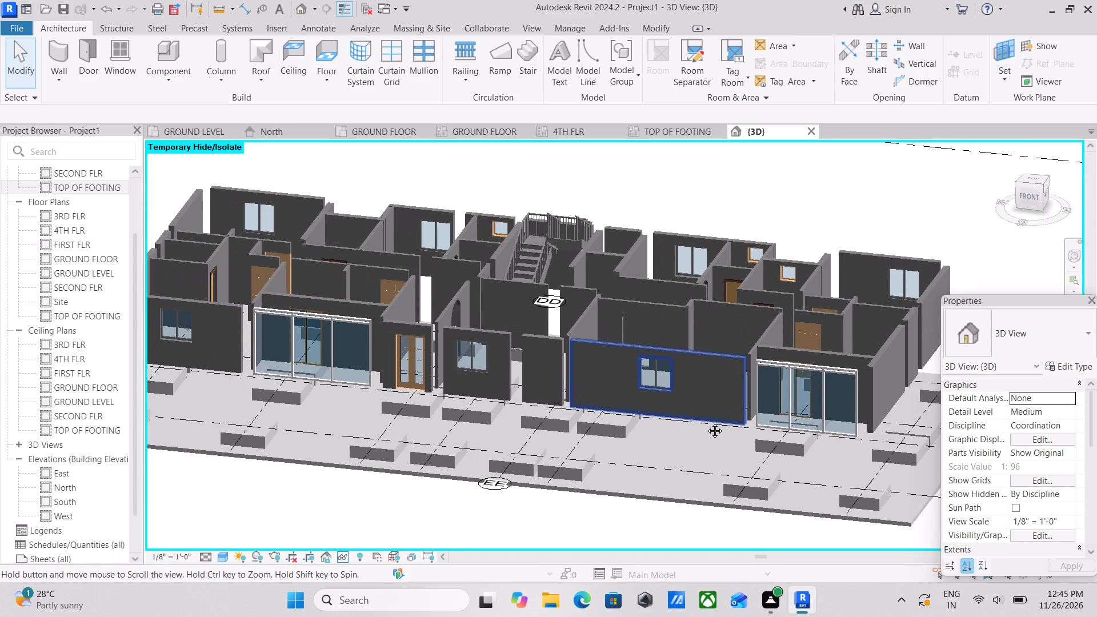
middle_drag(706, 422, 672, 407)
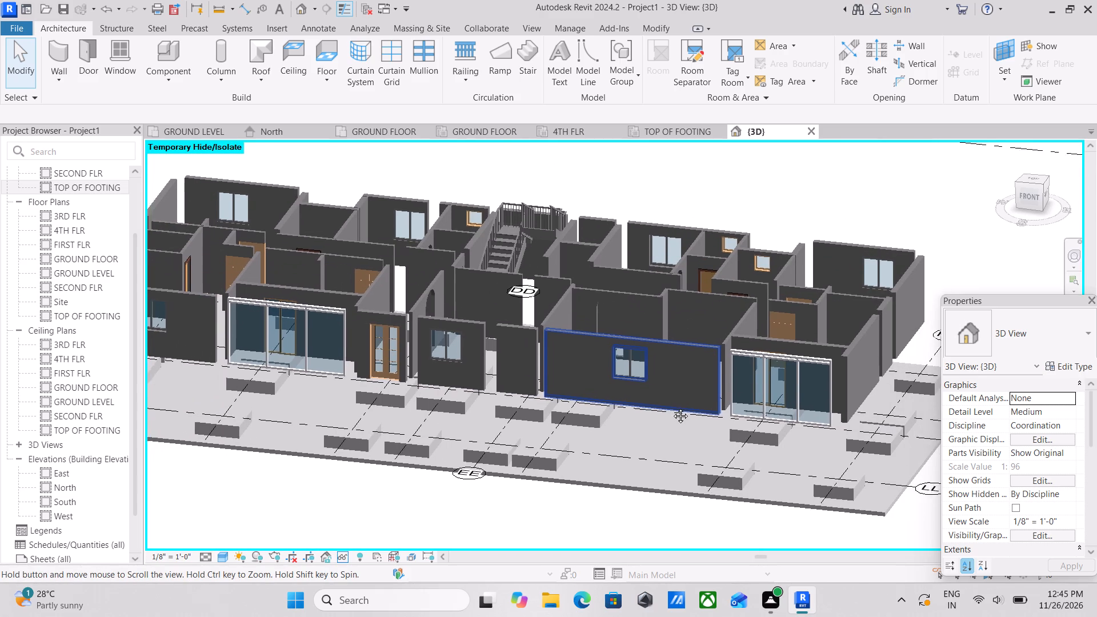
middle_drag(672, 407, 667, 406)
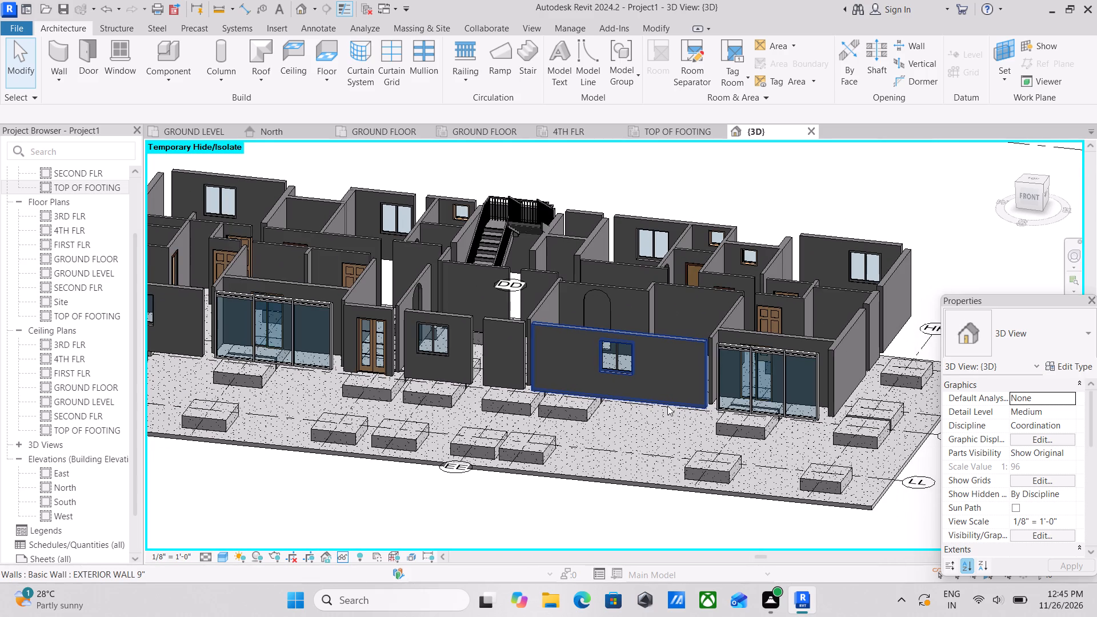
scroll(667, 406, down, 3)
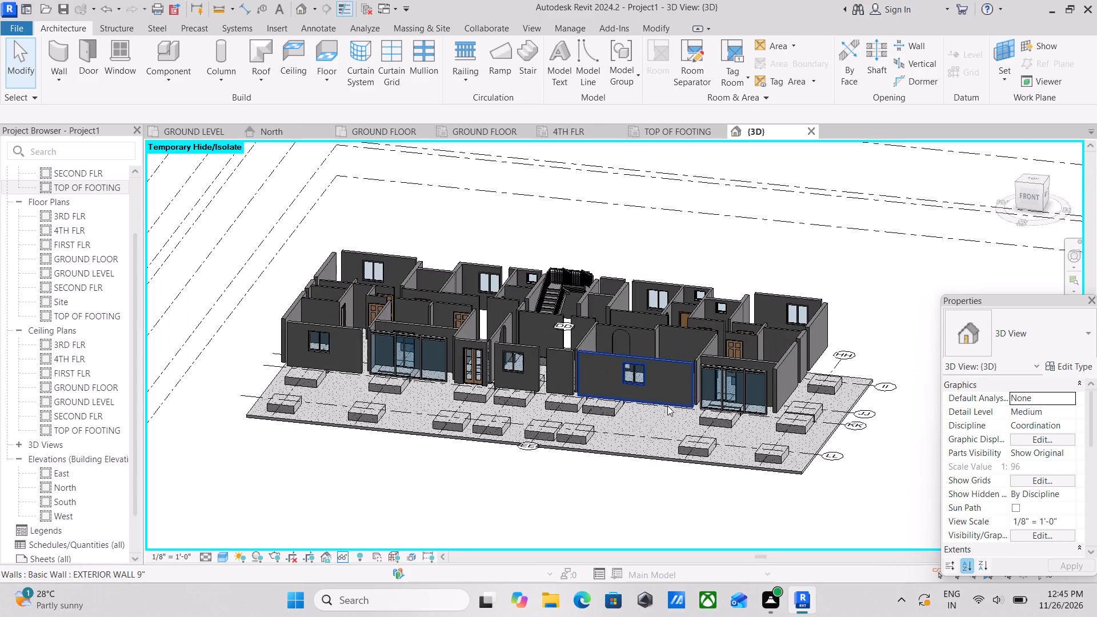
scroll(667, 406, up, 2)
scroll(433, 346, up, 2)
middle_drag(433, 346, 452, 350)
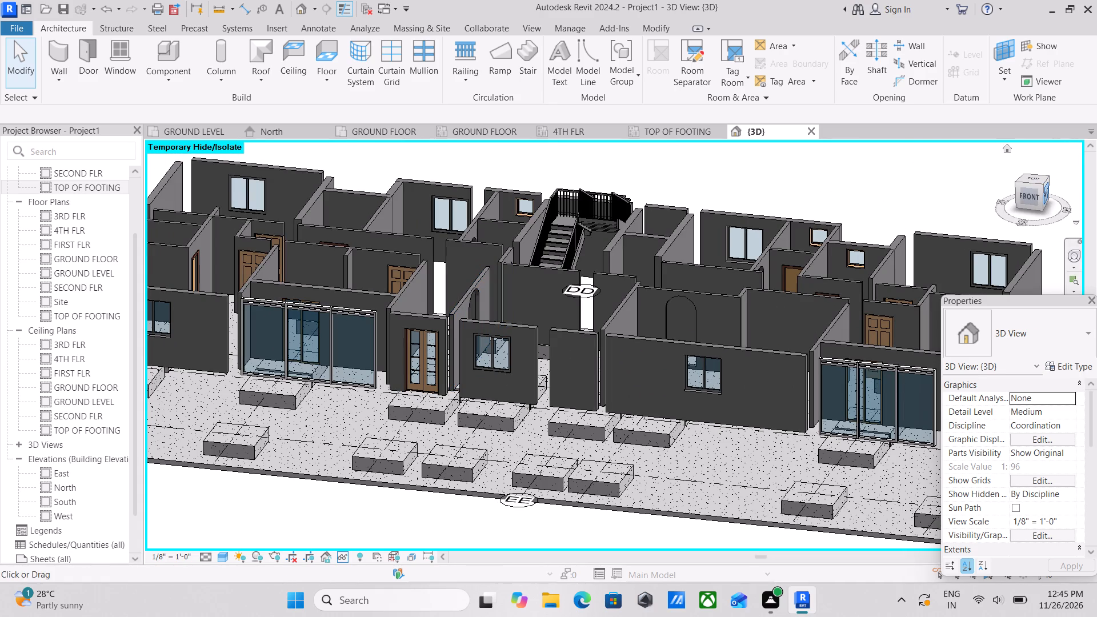
Orient the 3D view to the right side and examine the wall height against the floor levels.
click(1047, 190)
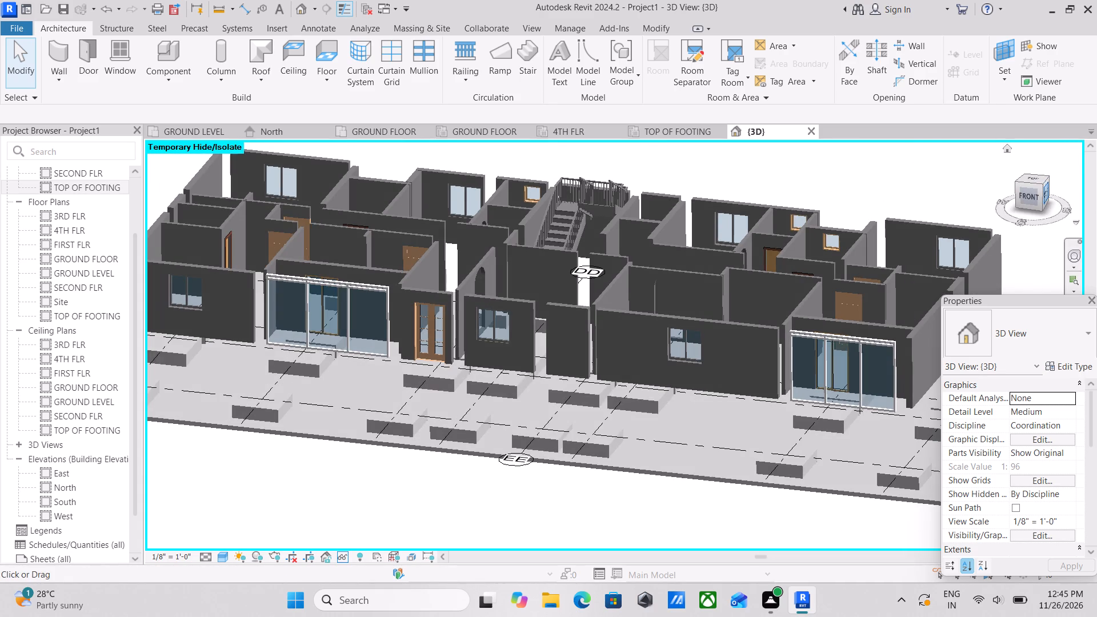
scroll(658, 289, up, 3)
scroll(518, 318, up, 4)
scroll(481, 471, up, 2)
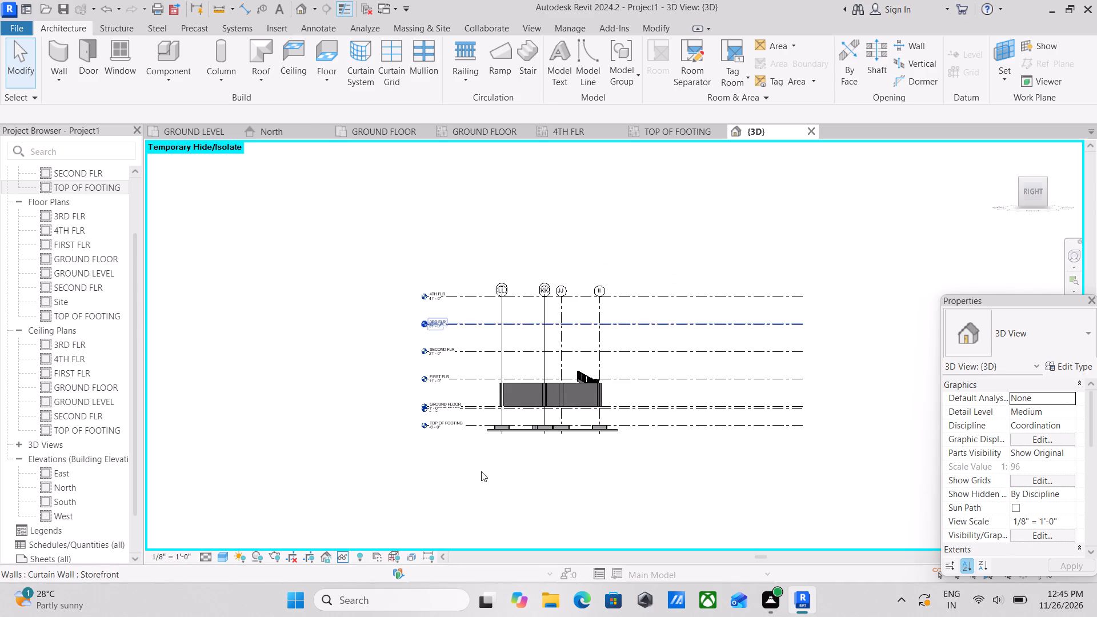
scroll(481, 471, up, 4)
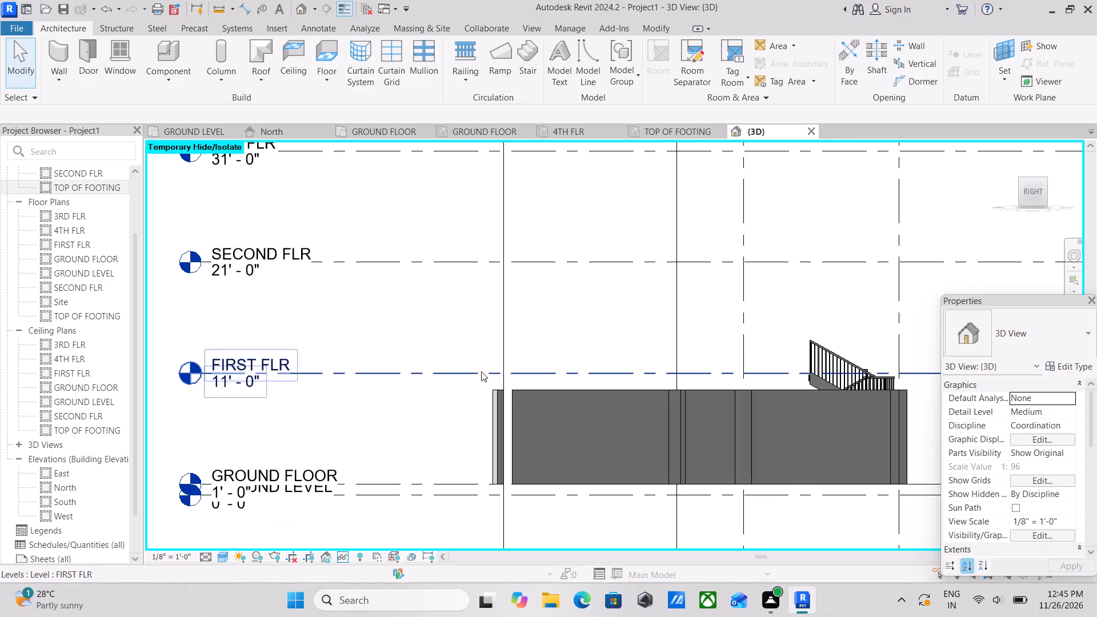
scroll(535, 346, down, 2)
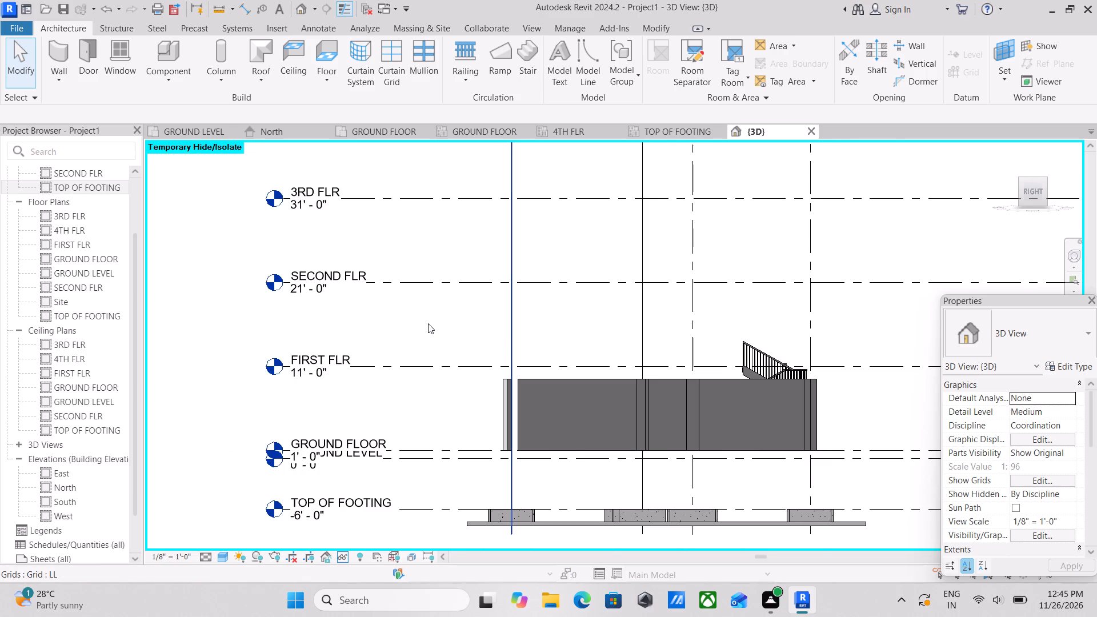
drag(429, 322, 438, 339)
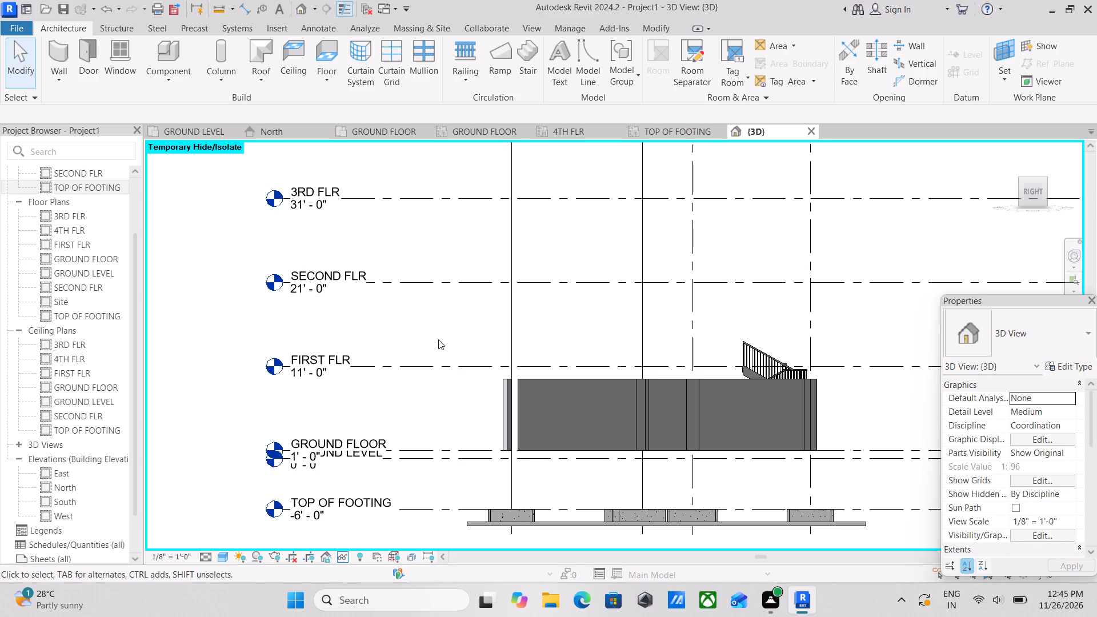
Copy all ground floor walls, doors, windows and stair, and paste them aligned to SECOND FLR, 3RD FLR and 4TH FLR.
drag(438, 332, 762, 494)
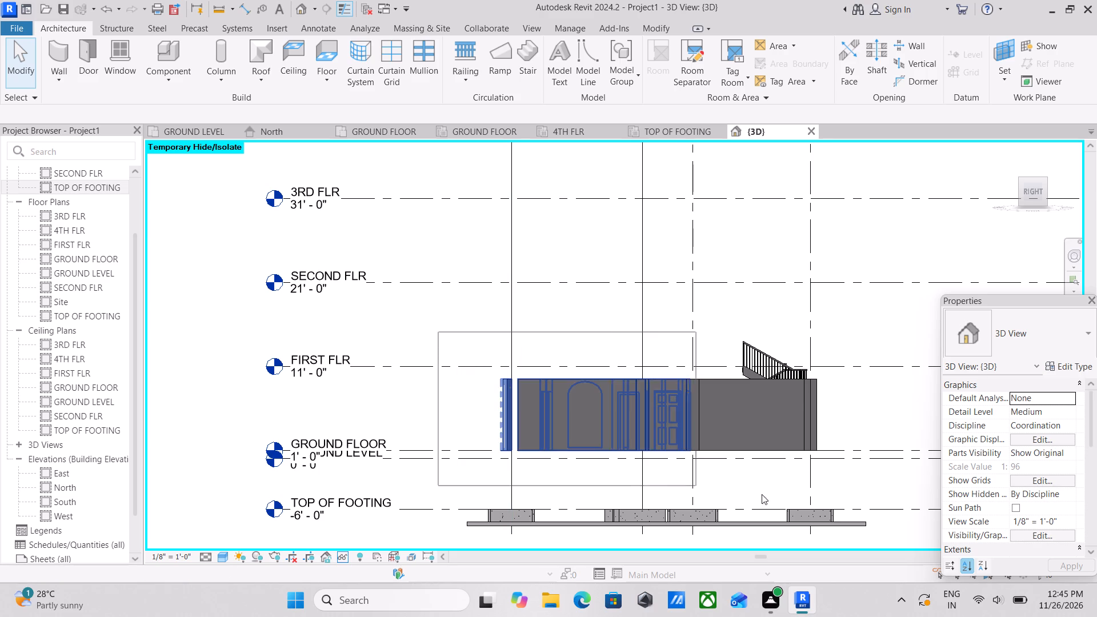
drag(762, 494, 848, 481)
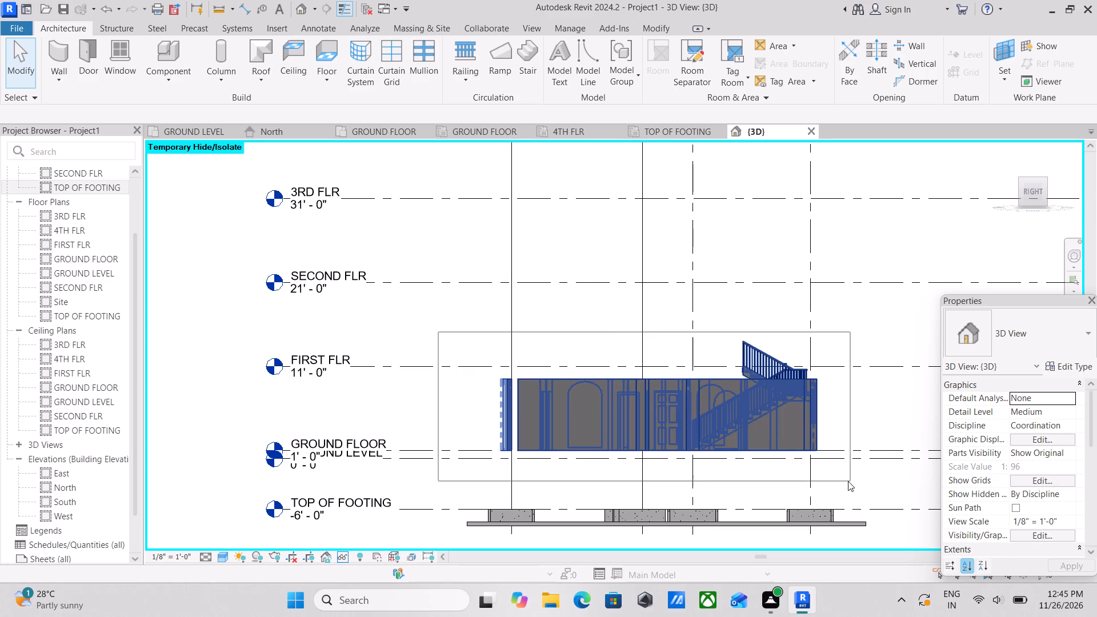
drag(848, 481, 849, 481)
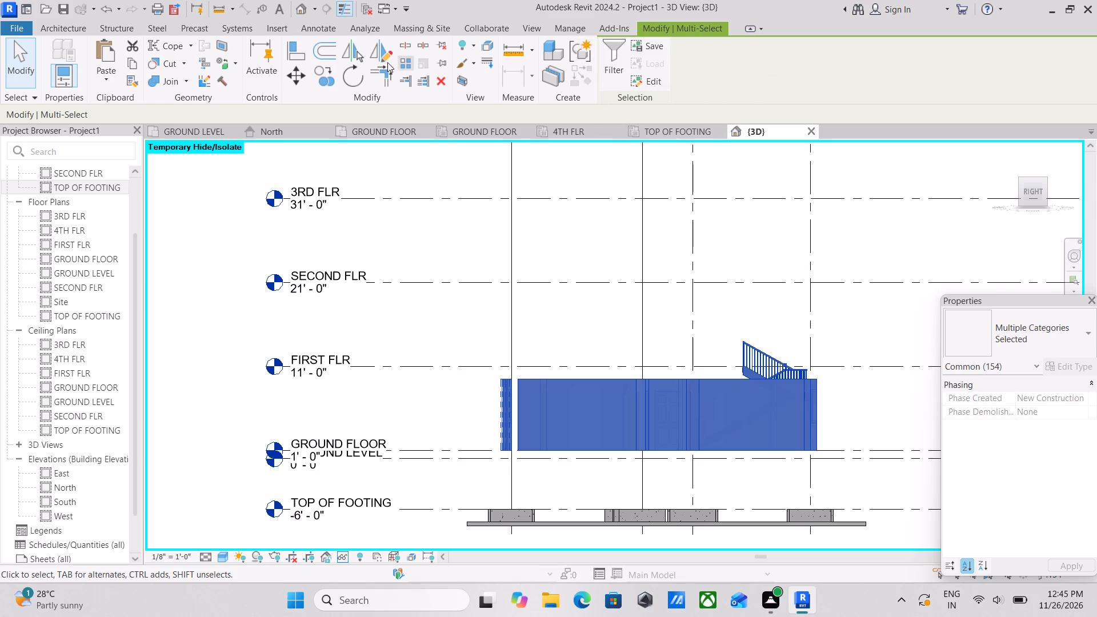
click(126, 61)
click(107, 75)
click(129, 128)
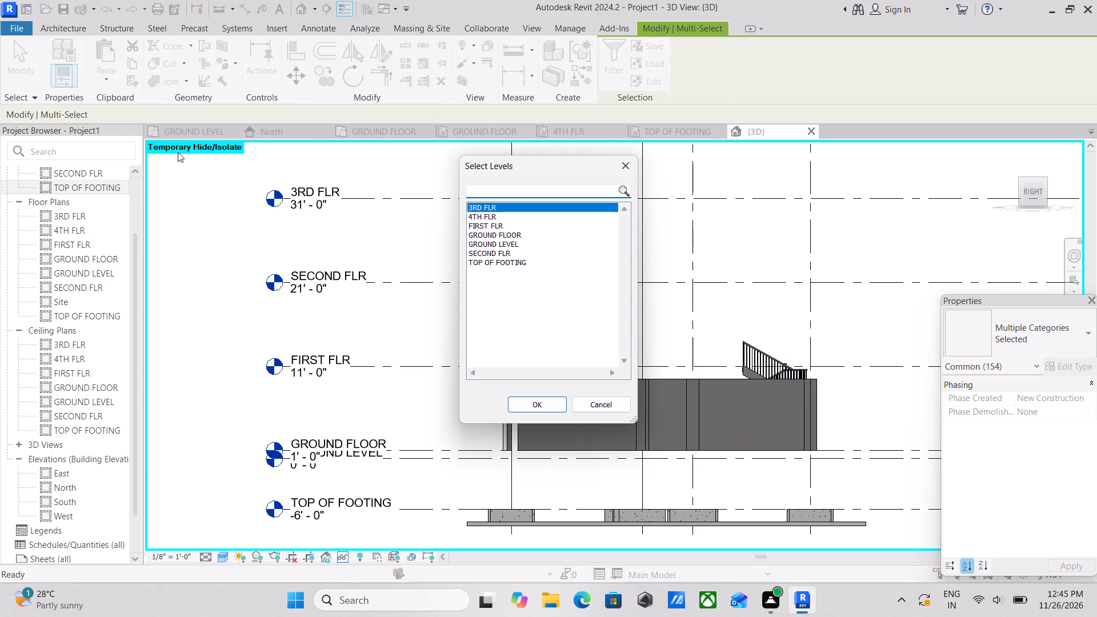
scroll(533, 233, up, 2)
scroll(501, 225, down, 2)
click(498, 247)
click(494, 250)
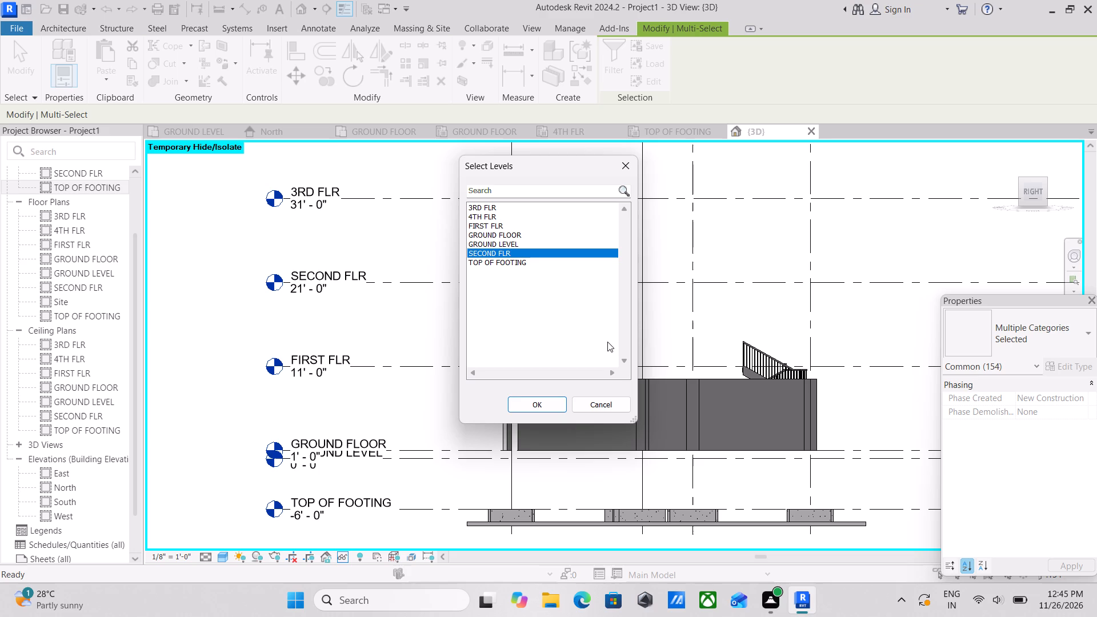
ctrl+click(490, 208)
ctrl+click(499, 219)
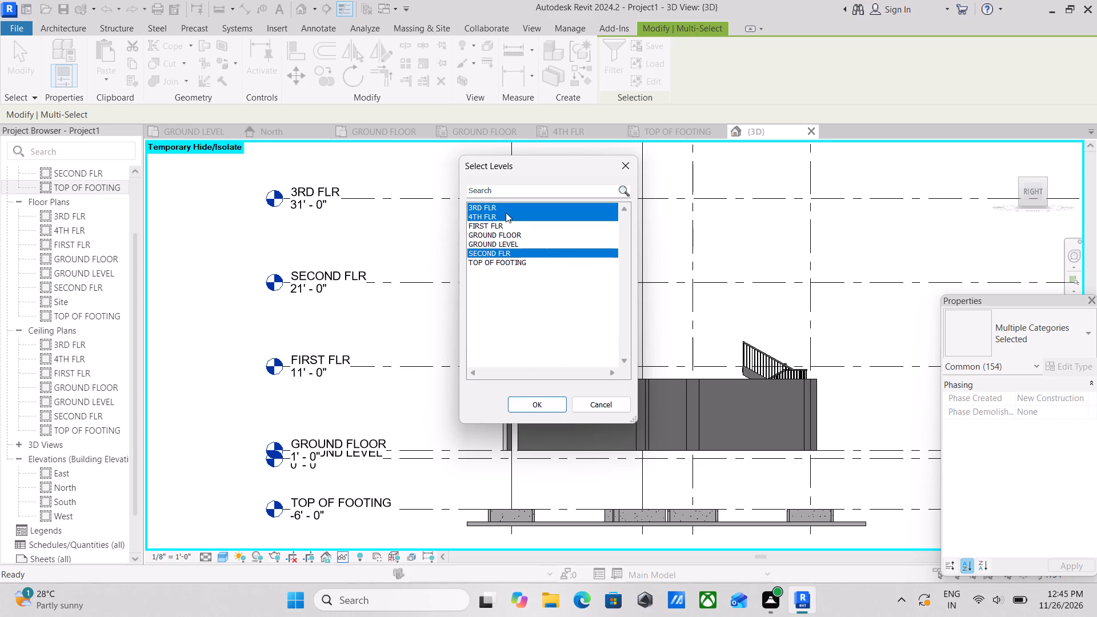
ctrl+click(538, 400)
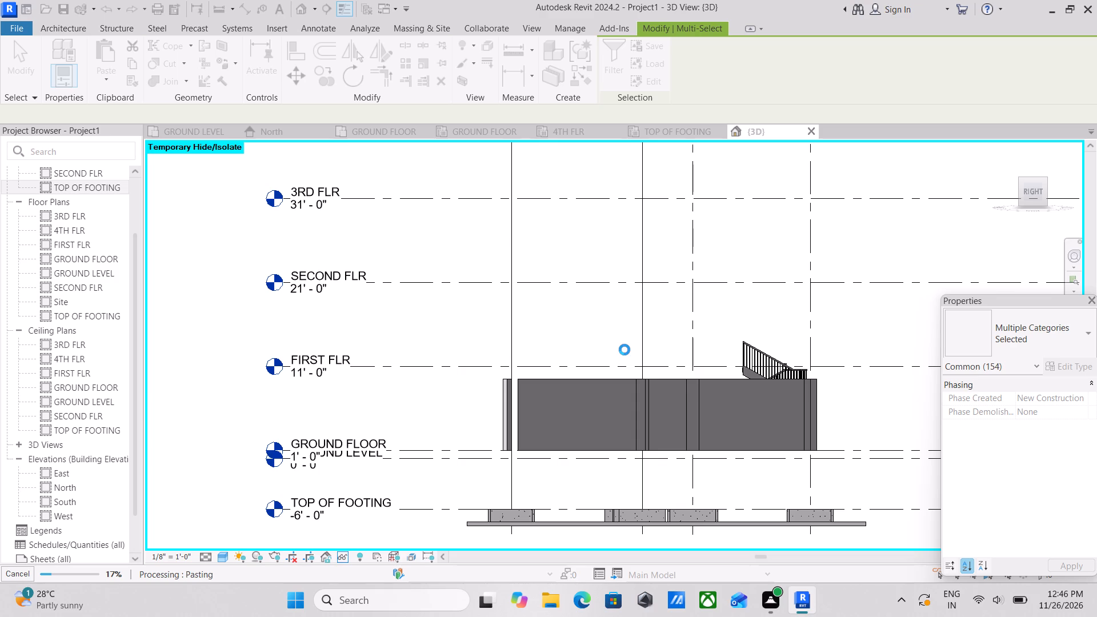
Copy the selected second floor elements and paste them aligned to the FIRST FLR level.
scroll(624, 350, down, 2)
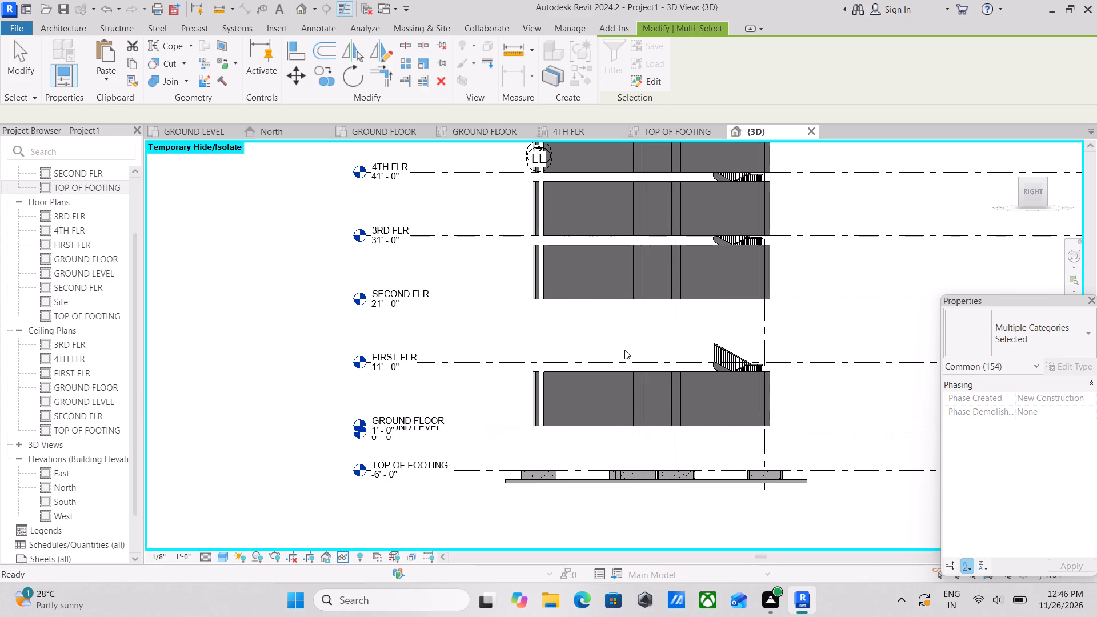
scroll(624, 350, down, 3)
middle_drag(624, 350, 622, 384)
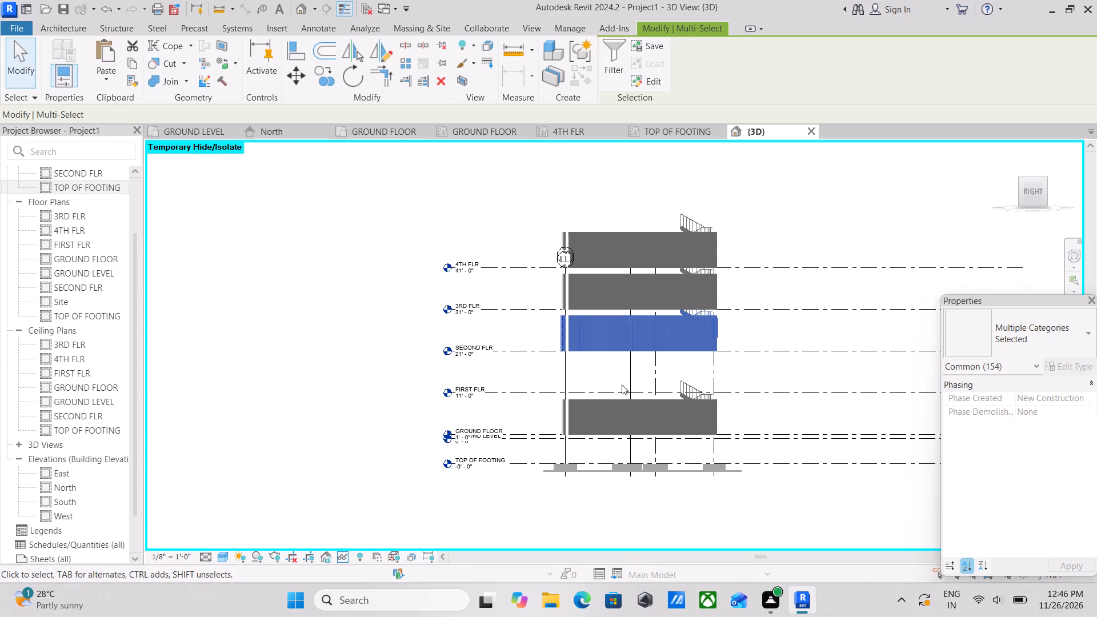
scroll(620, 381, up, 2)
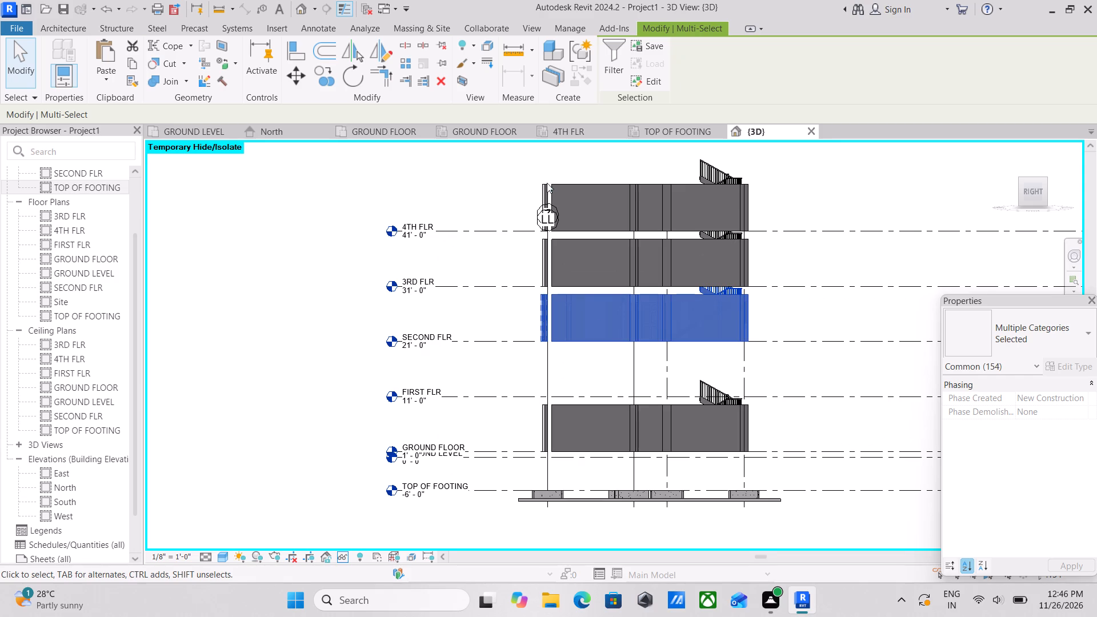
click(127, 64)
click(109, 77)
click(125, 136)
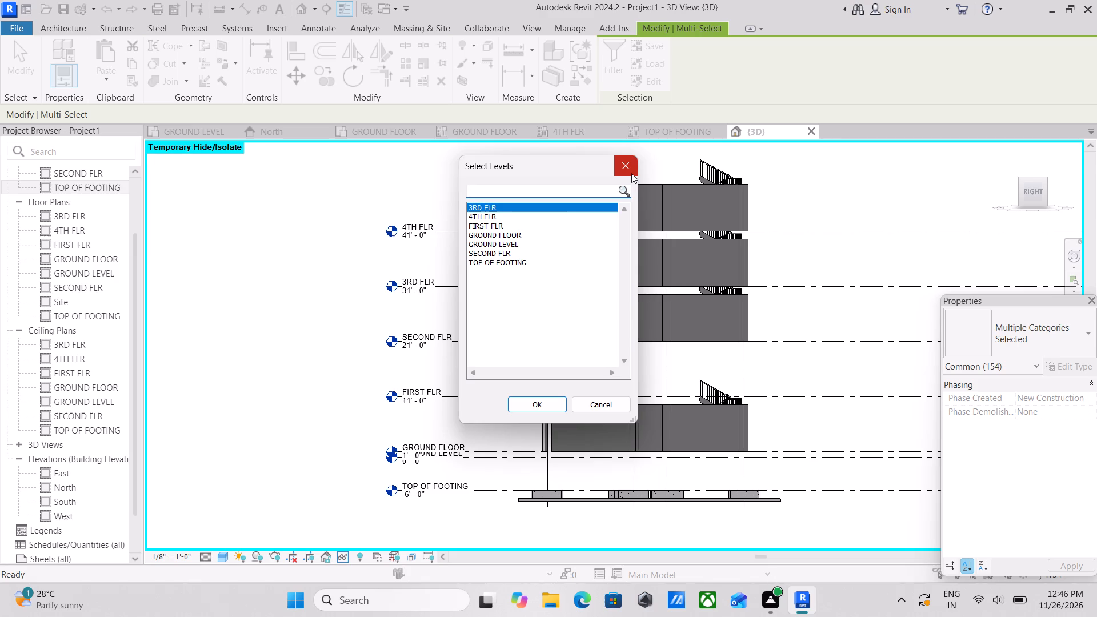
click(475, 243)
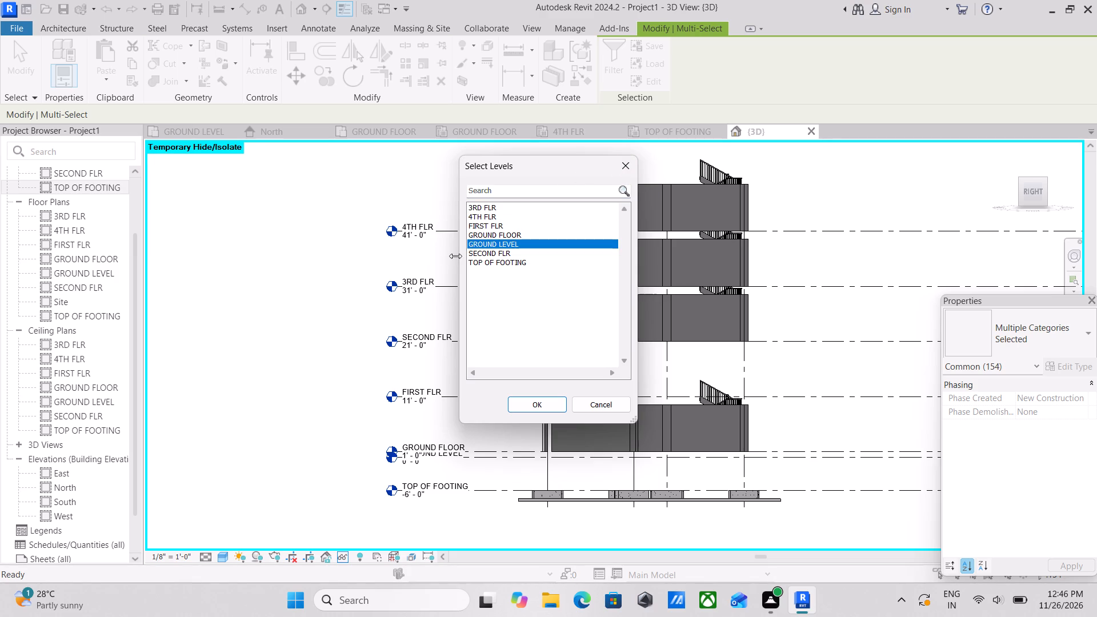
click(506, 229)
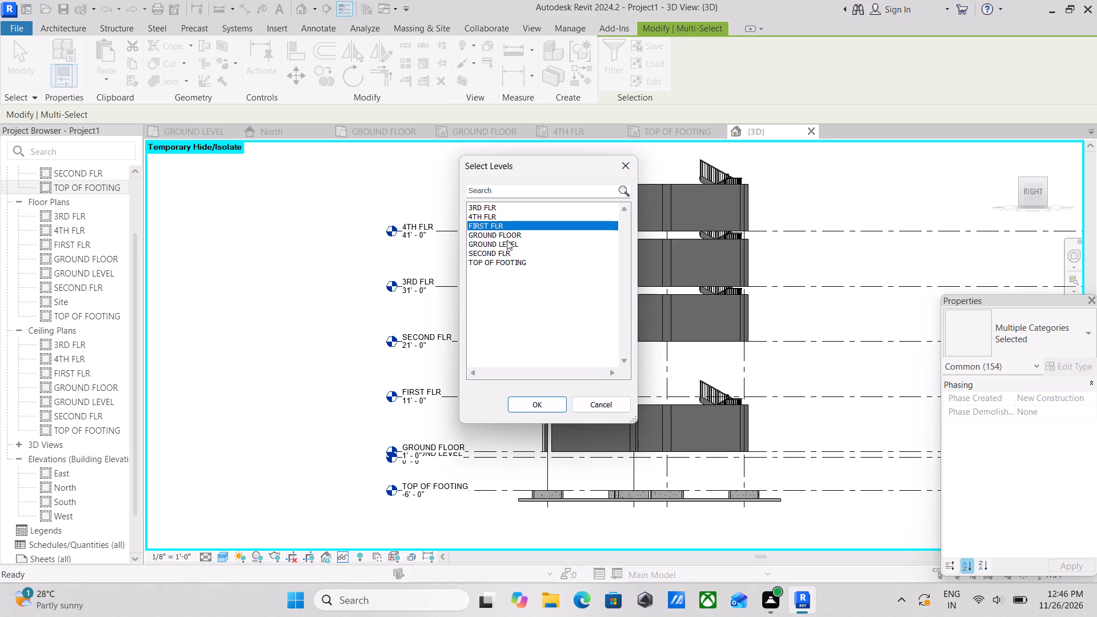
click(507, 240)
click(511, 234)
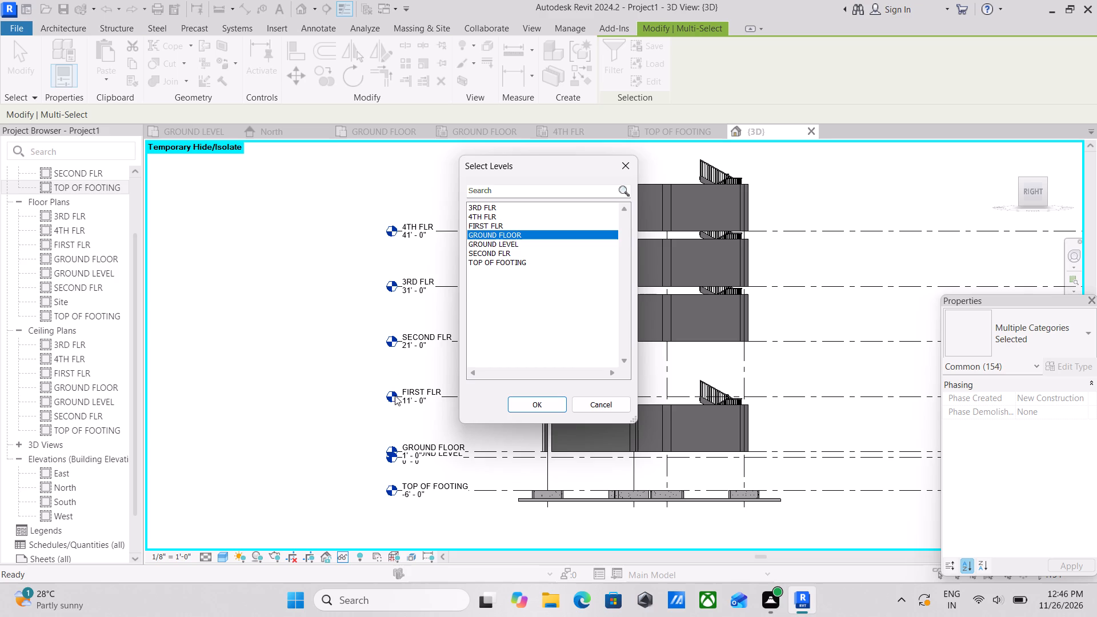
click(494, 223)
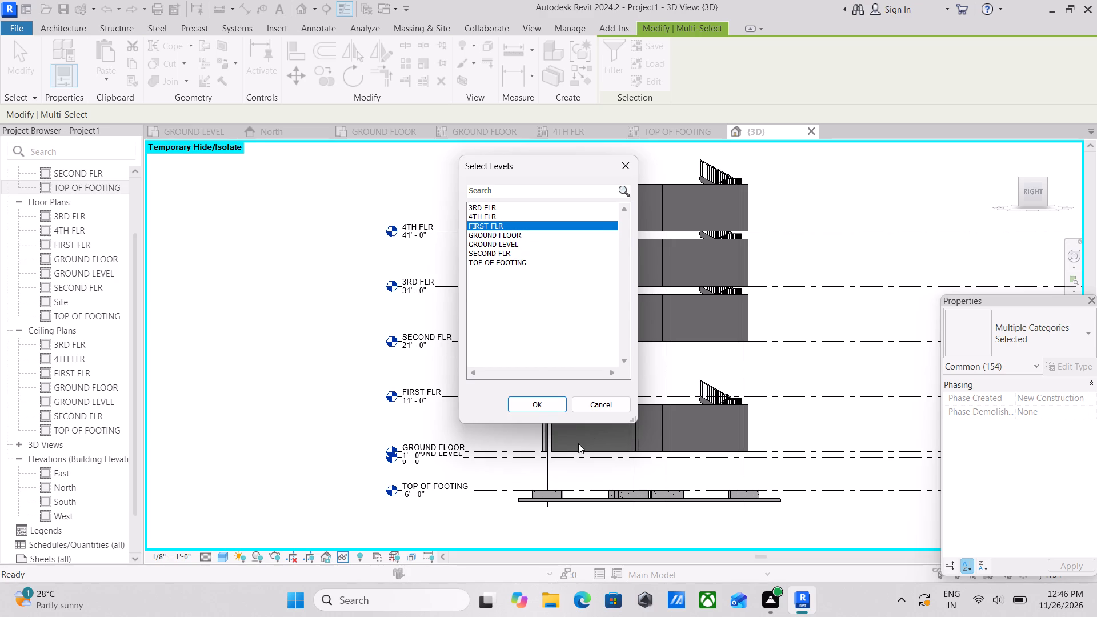
click(537, 403)
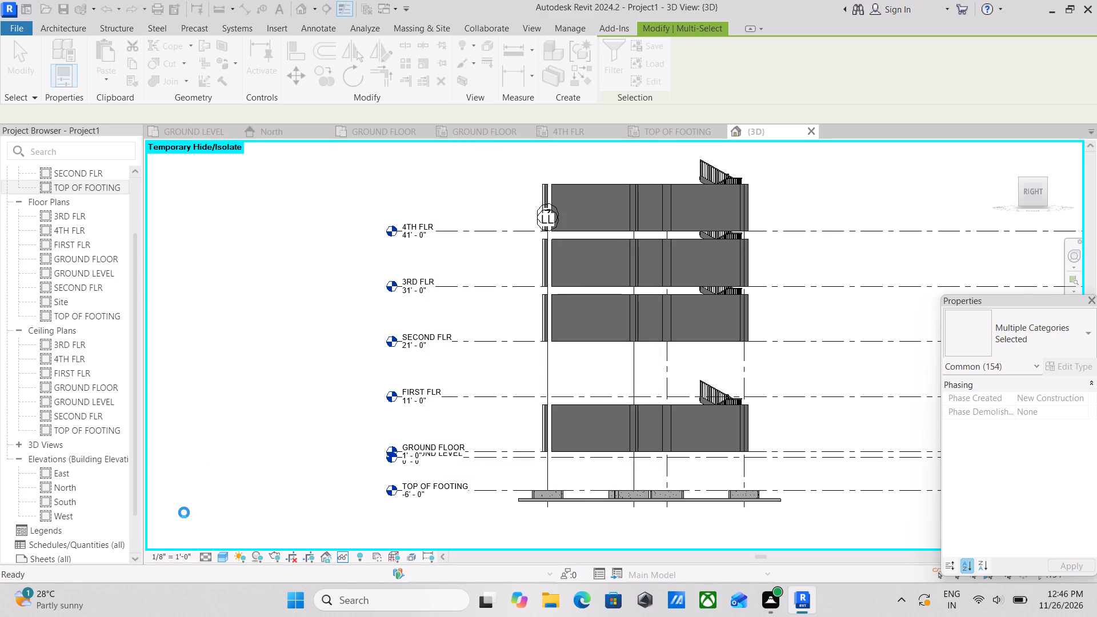
right_click(184, 512)
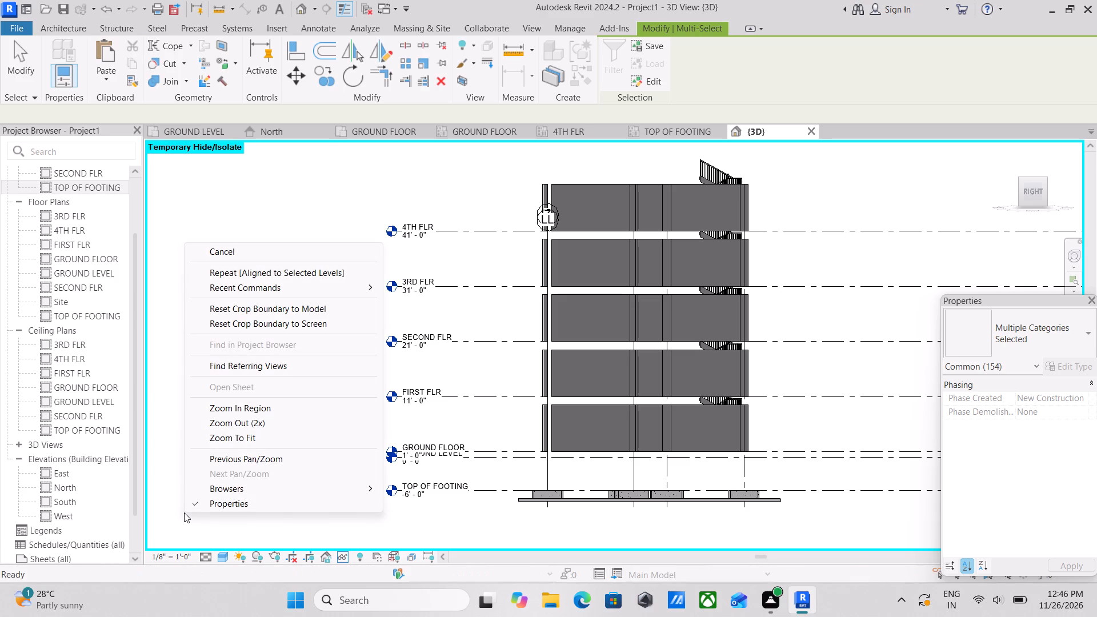
middle_drag(426, 489, 384, 474)
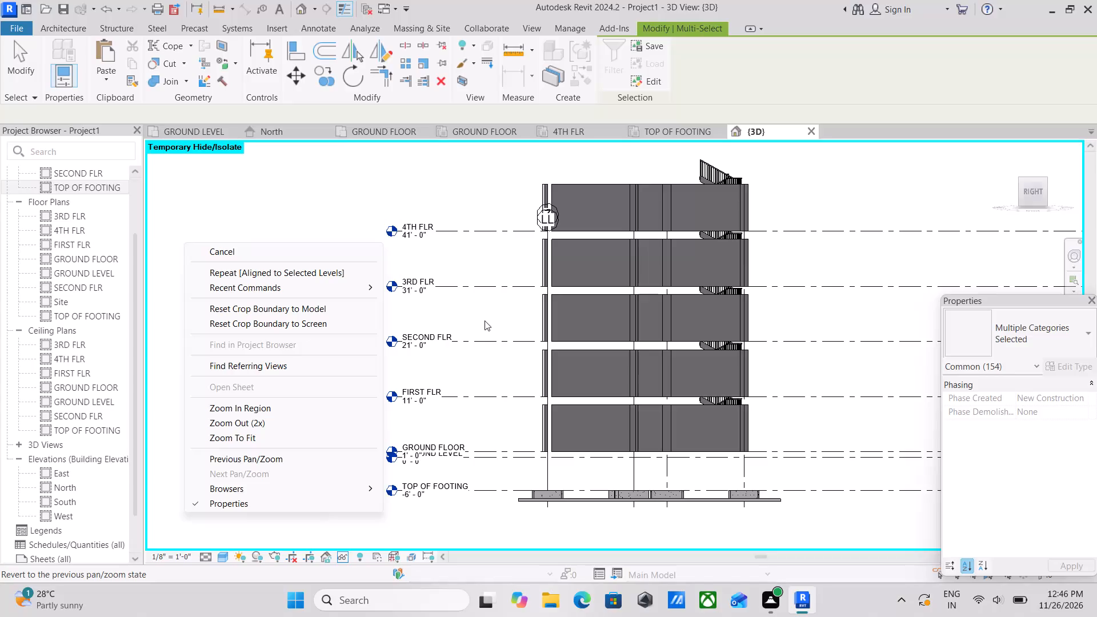
scroll(485, 320, down, 2)
scroll(592, 254, up, 2)
key(Escape)
Select the walls, openings and stair standing above the 4TH FLR level and delete them.
middle_drag(597, 249, 559, 327)
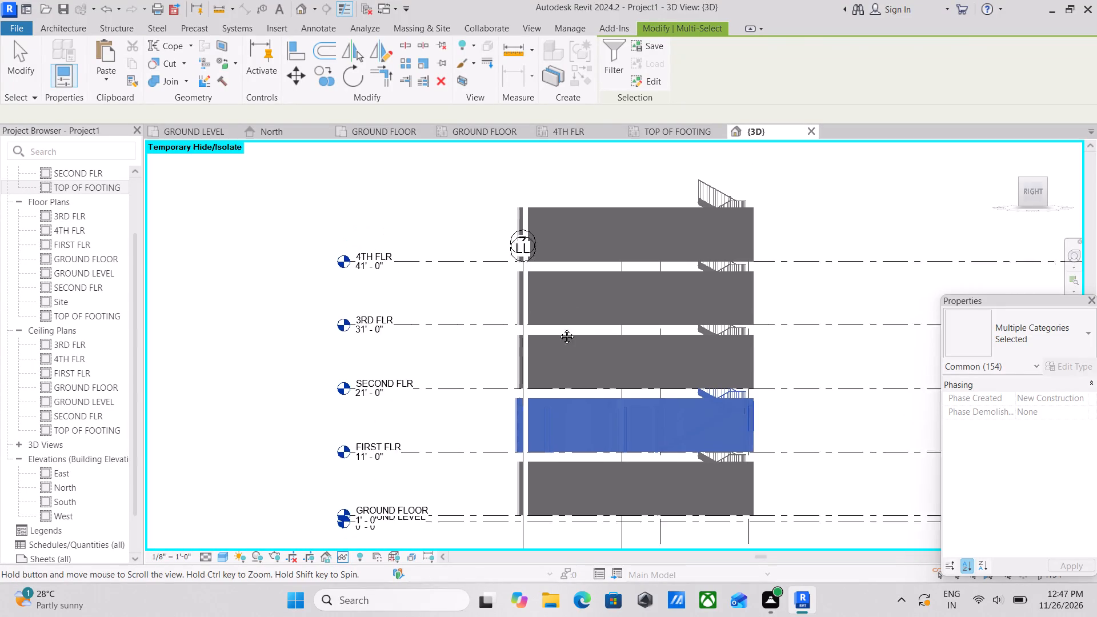
drag(429, 201, 440, 213)
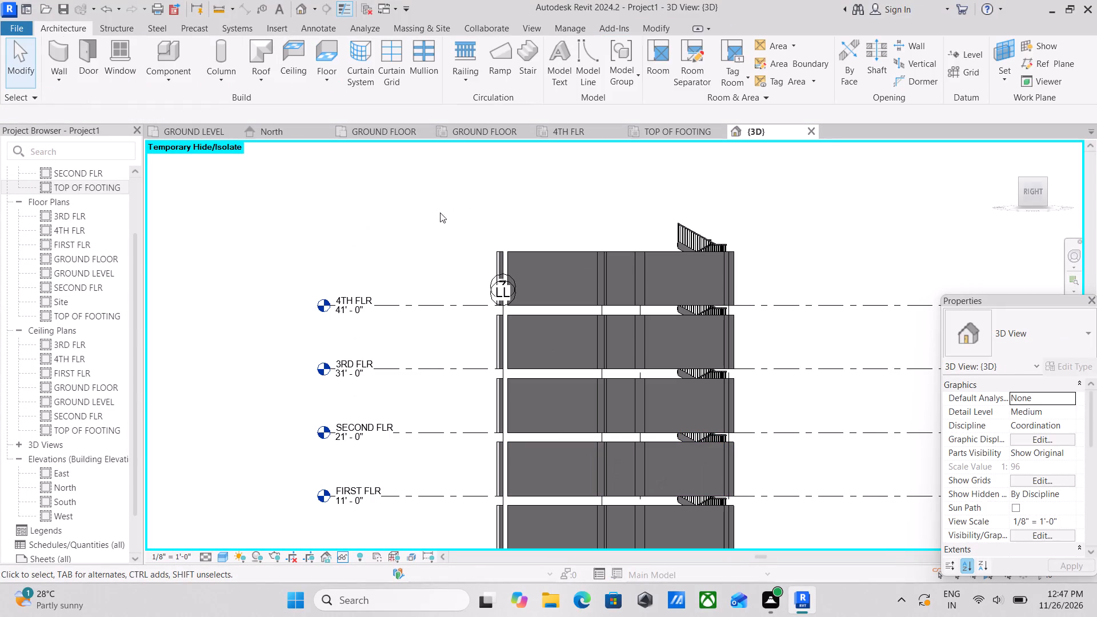
drag(440, 213, 654, 295)
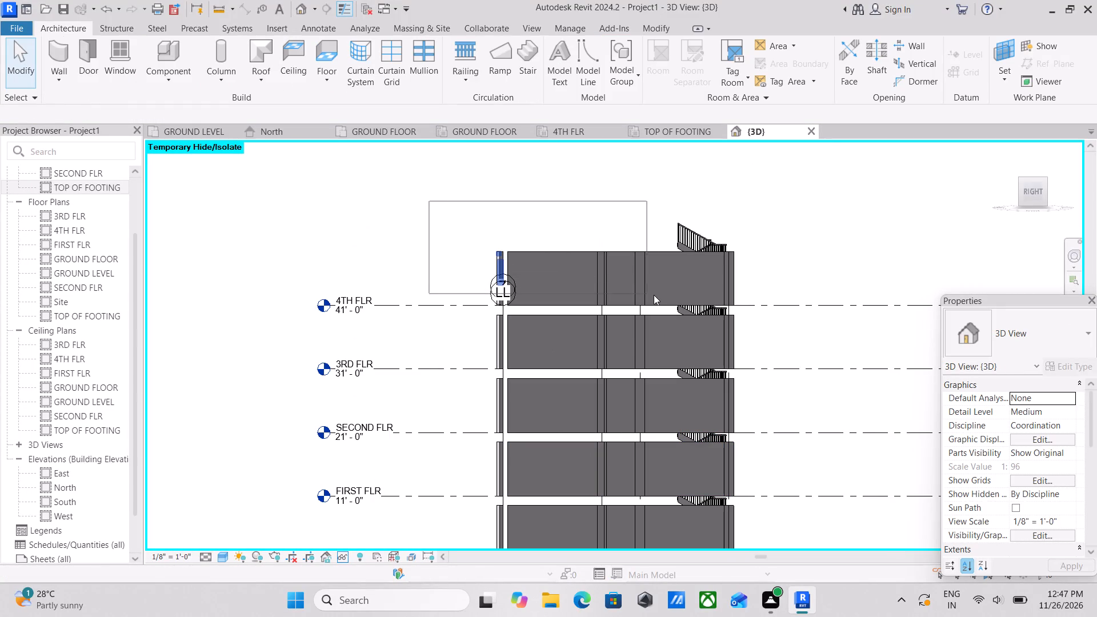
drag(654, 295, 762, 310)
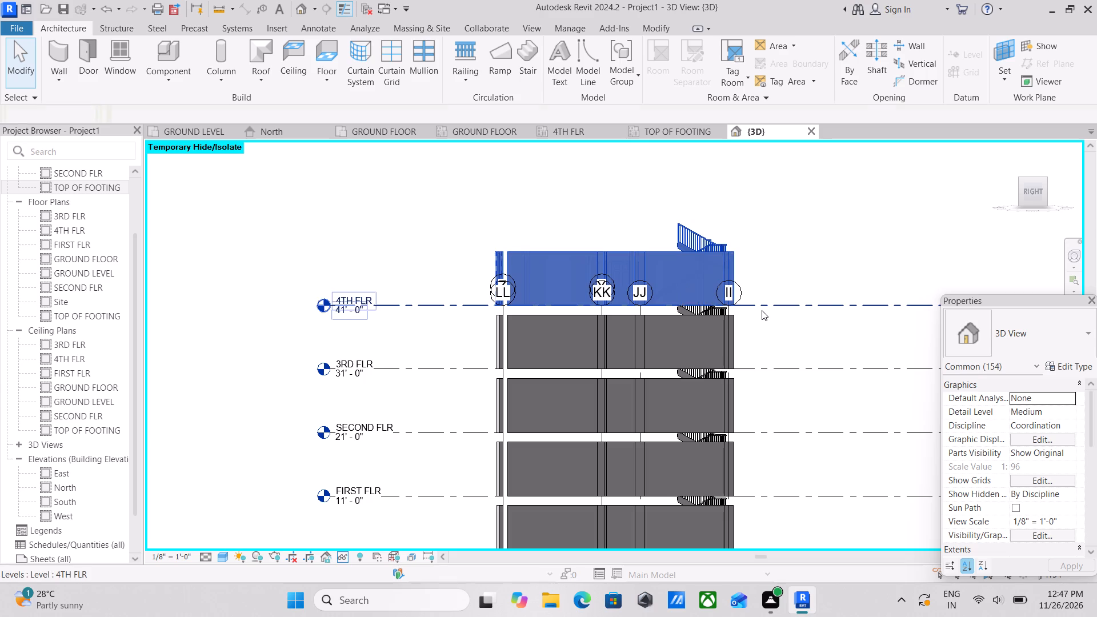
scroll(493, 287, up, 2)
middle_drag(619, 241, 503, 263)
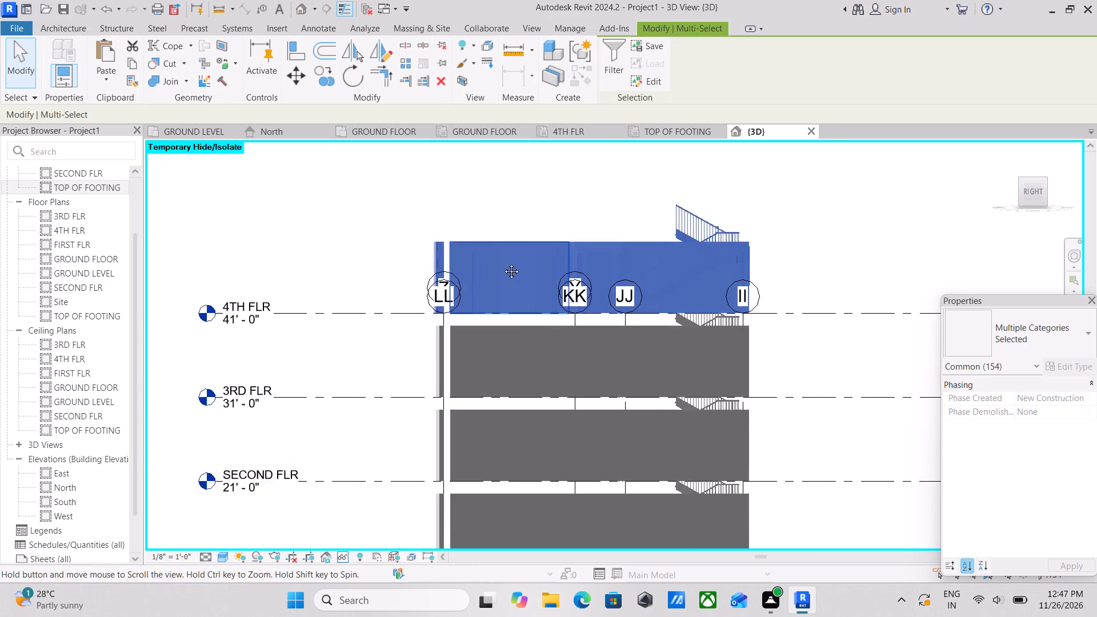
middle_drag(503, 263, 498, 264)
right_click(311, 224)
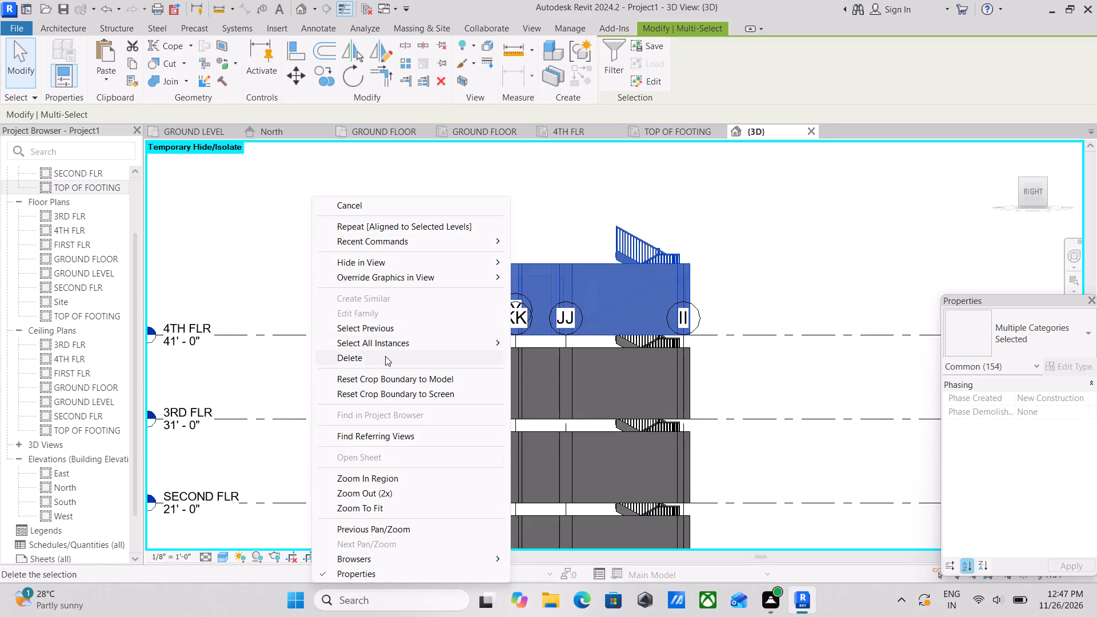
click(383, 359)
Examine the stacked floors in 3D from the front, checking walls, windows, doors and glazing on every storey.
scroll(383, 359, down, 3)
middle_drag(474, 347, 483, 266)
middle_drag(481, 349, 482, 302)
scroll(496, 394, down, 4)
shift+middle_drag(475, 378, 566, 477)
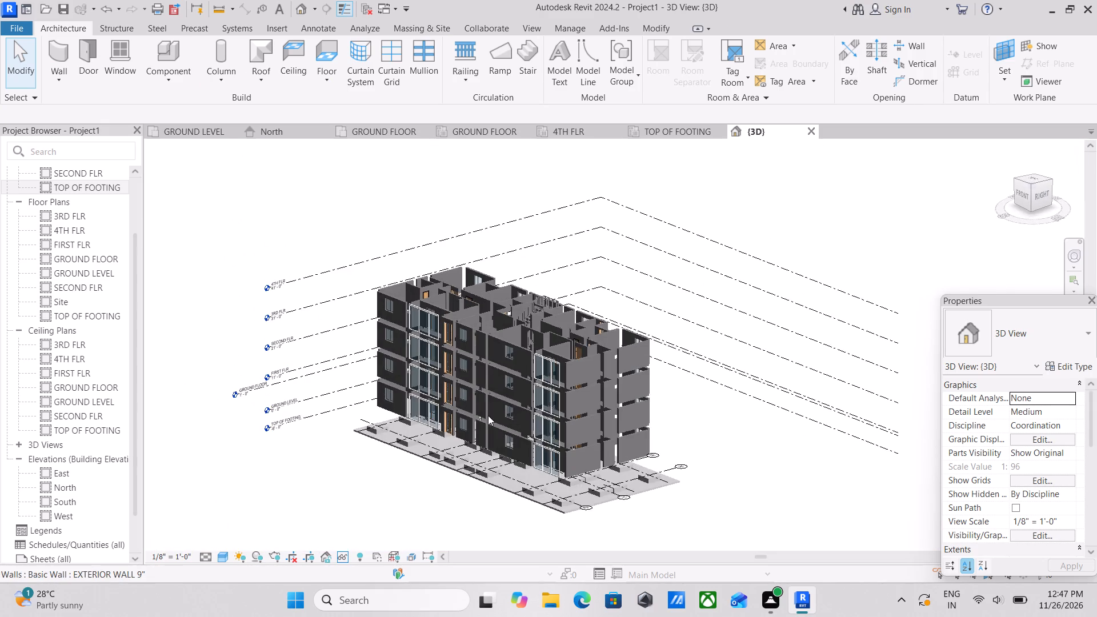
shift+middle_drag(488, 415, 570, 447)
scroll(570, 447, up, 2)
shift+middle_drag(558, 428, 571, 394)
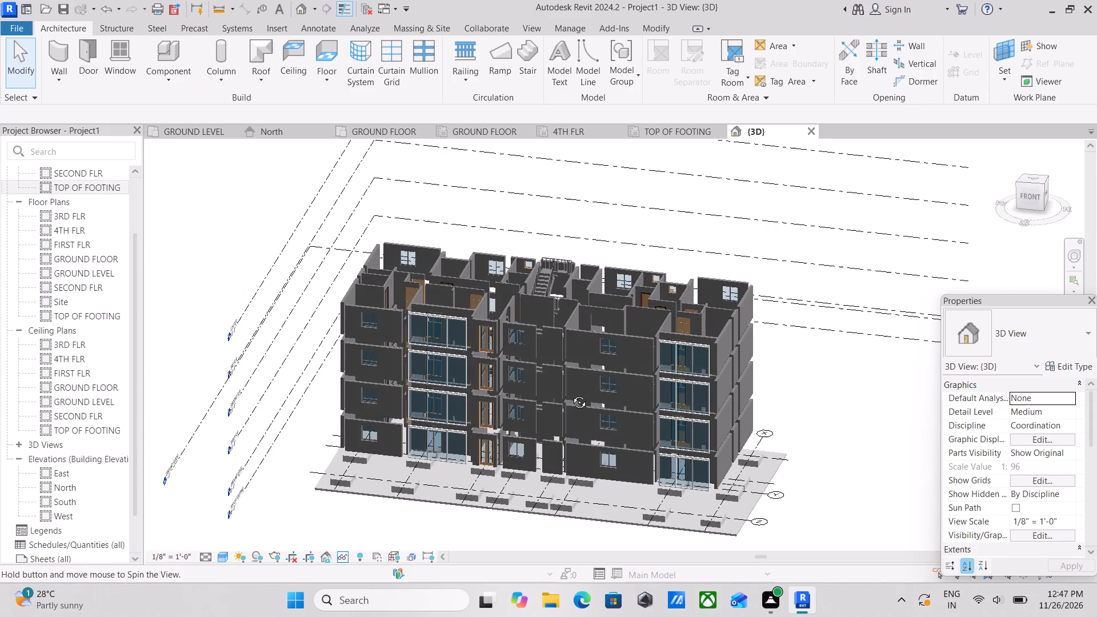
shift+middle_drag(571, 394, 611, 384)
shift+middle_drag(628, 402, 594, 392)
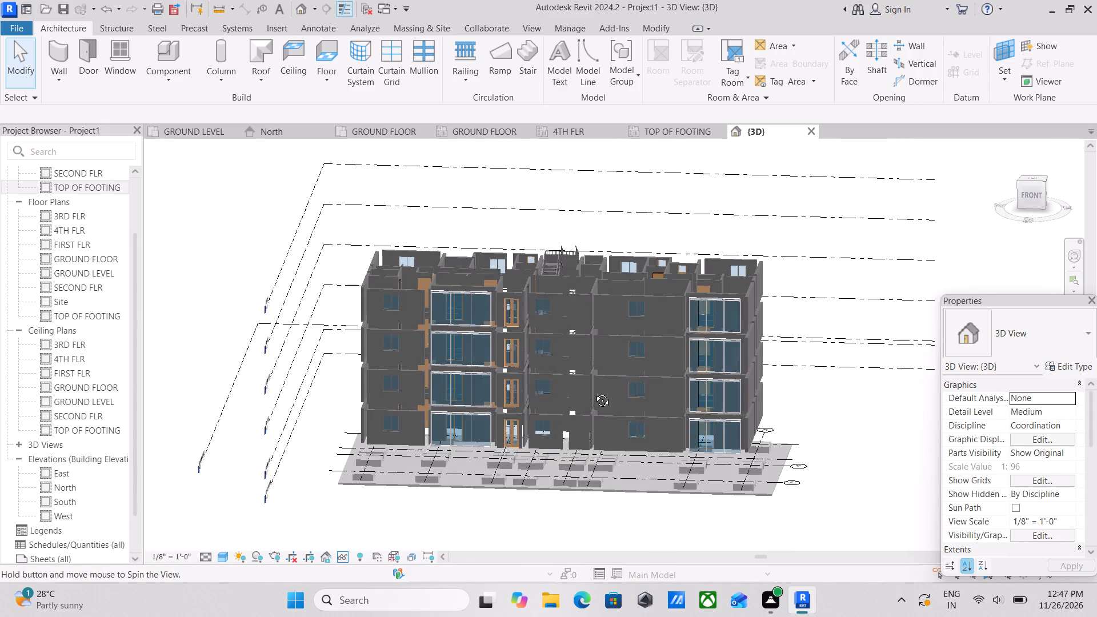
shift+middle_drag(594, 392, 594, 399)
shift+scroll(605, 398, up, 1)
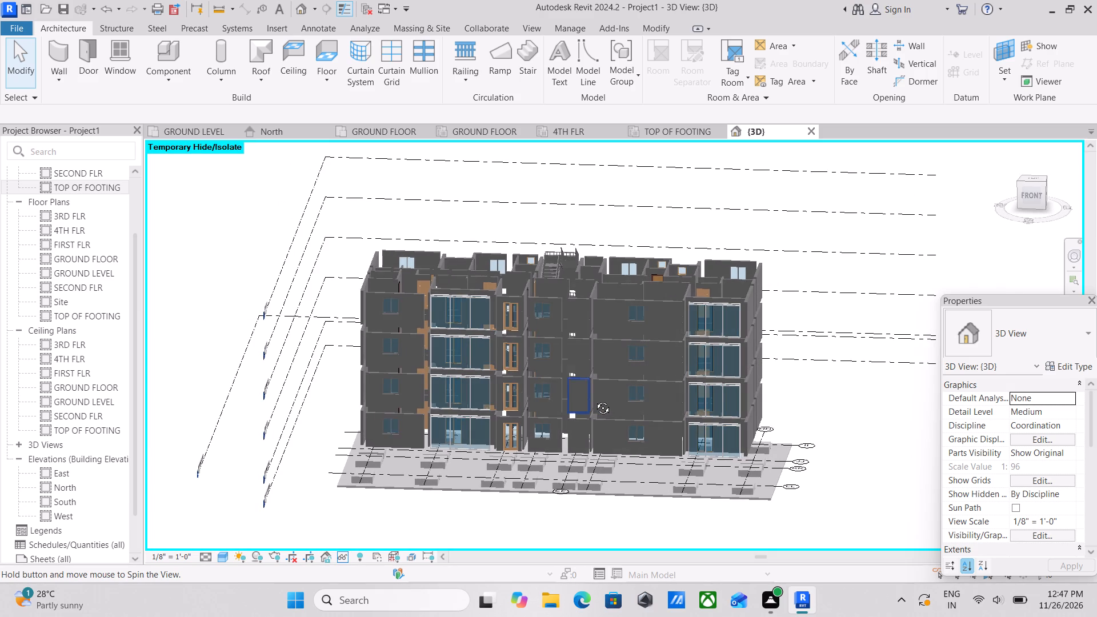
shift+middle_drag(594, 399, 598, 401)
scroll(598, 401, up, 2)
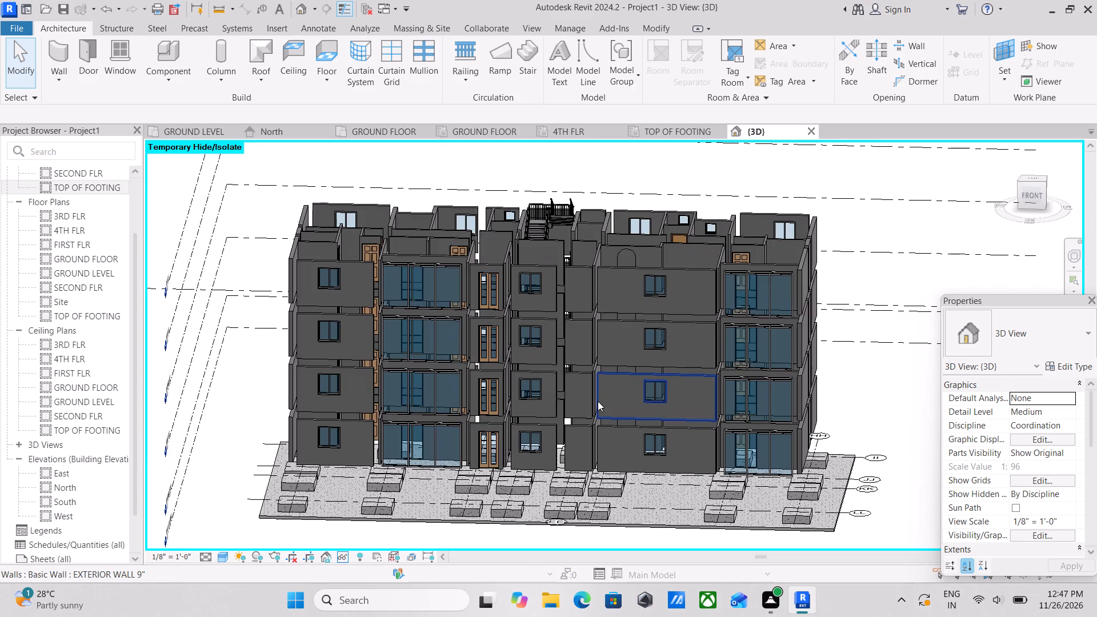
scroll(454, 393, up, 2)
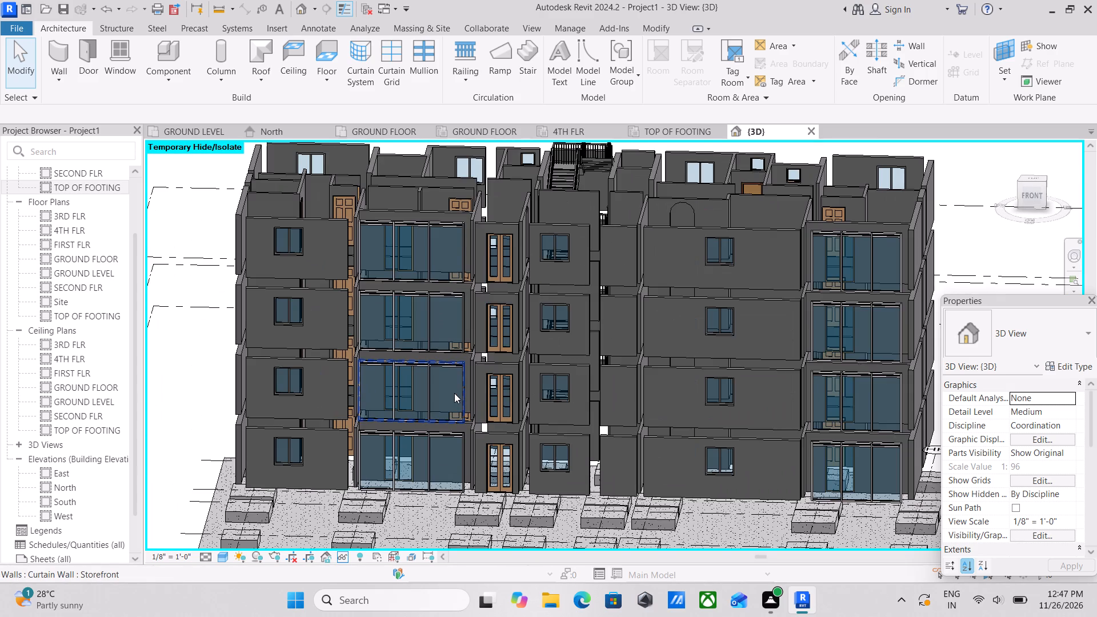
scroll(454, 393, down, 2)
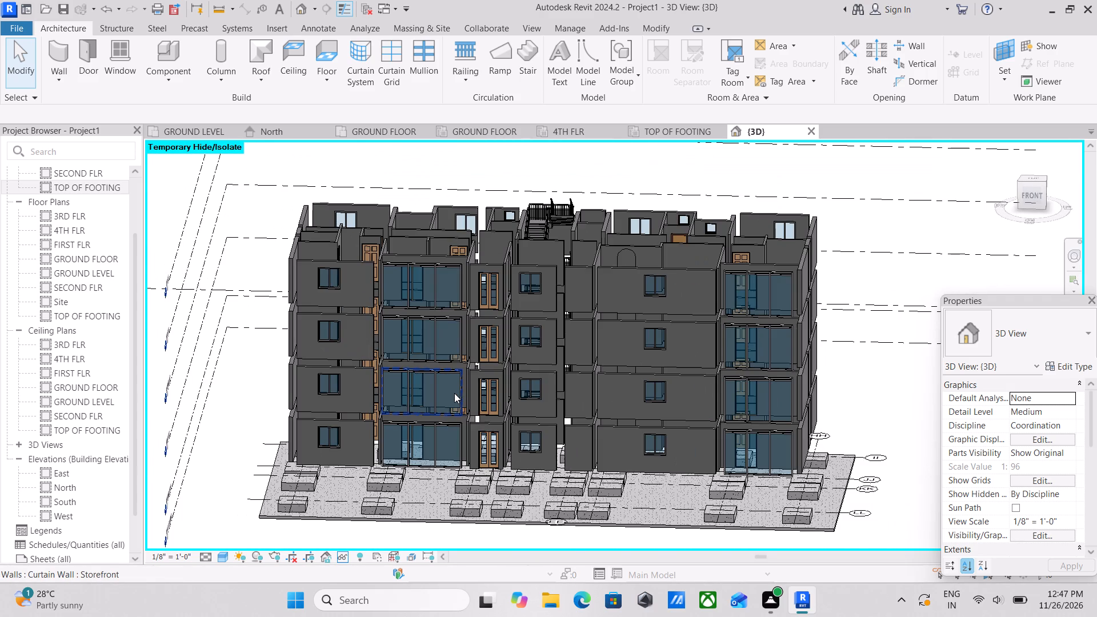
scroll(454, 393, up, 2)
scroll(454, 393, down, 2)
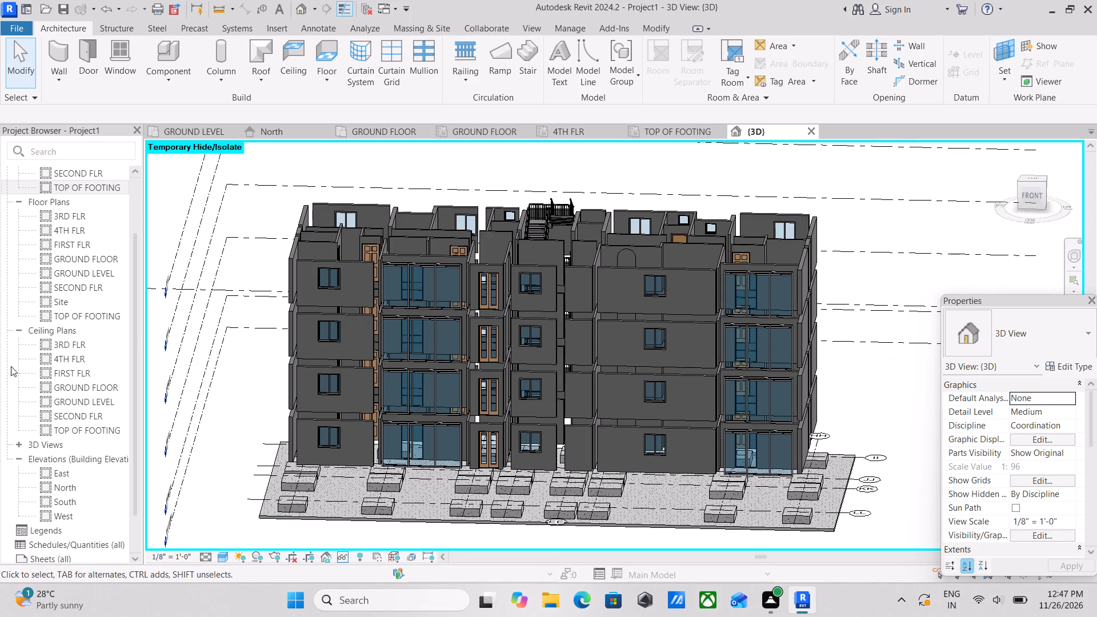
Examine the front facade of the stacked storeys in the 3D view, checking the windows, doors and glazing.
click(53, 244)
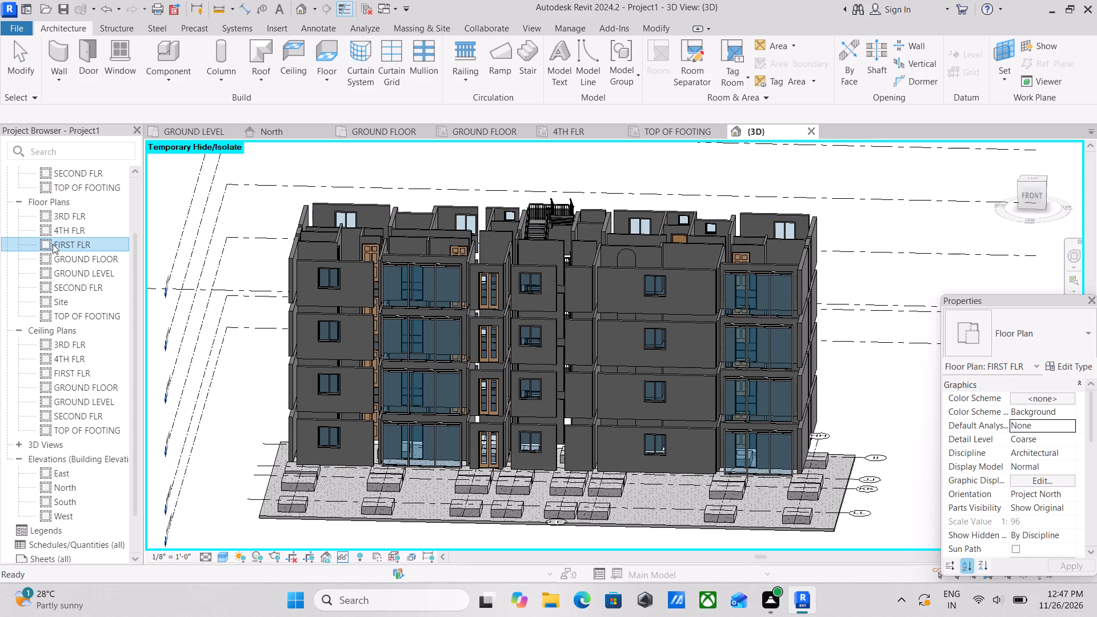
click(45, 242)
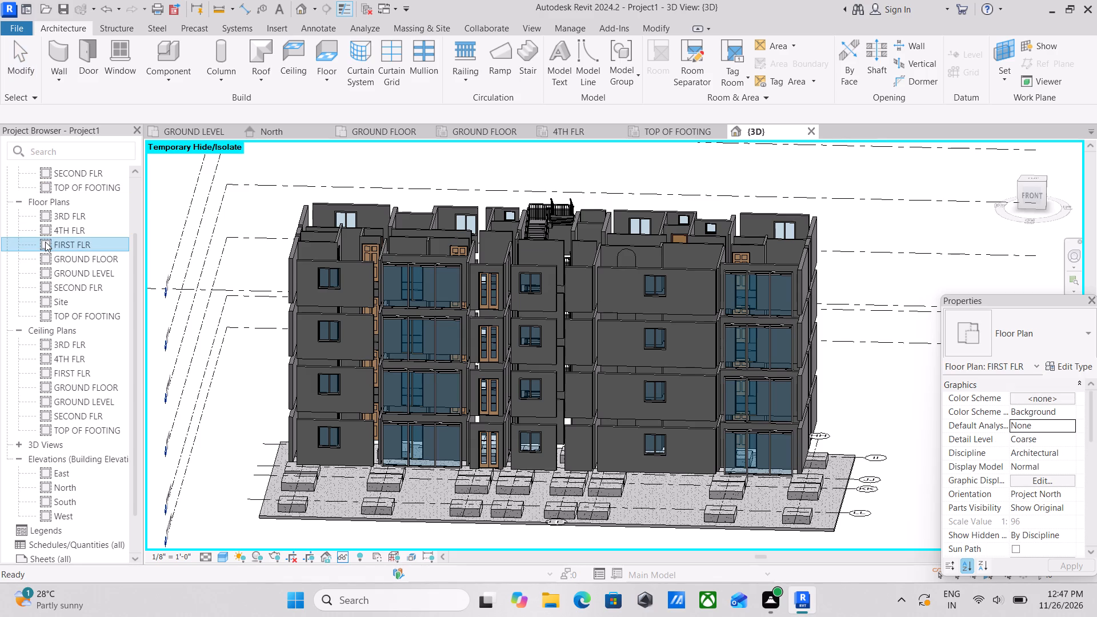
click(45, 242)
scroll(642, 406, up, 2)
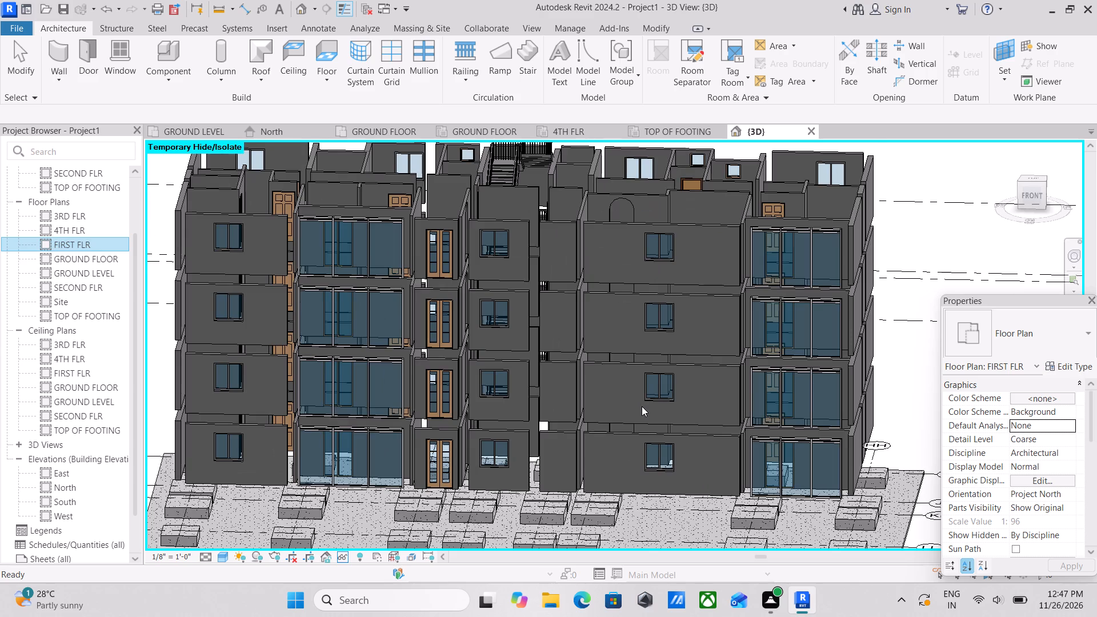
scroll(642, 406, up, 1)
scroll(523, 350, down, 2)
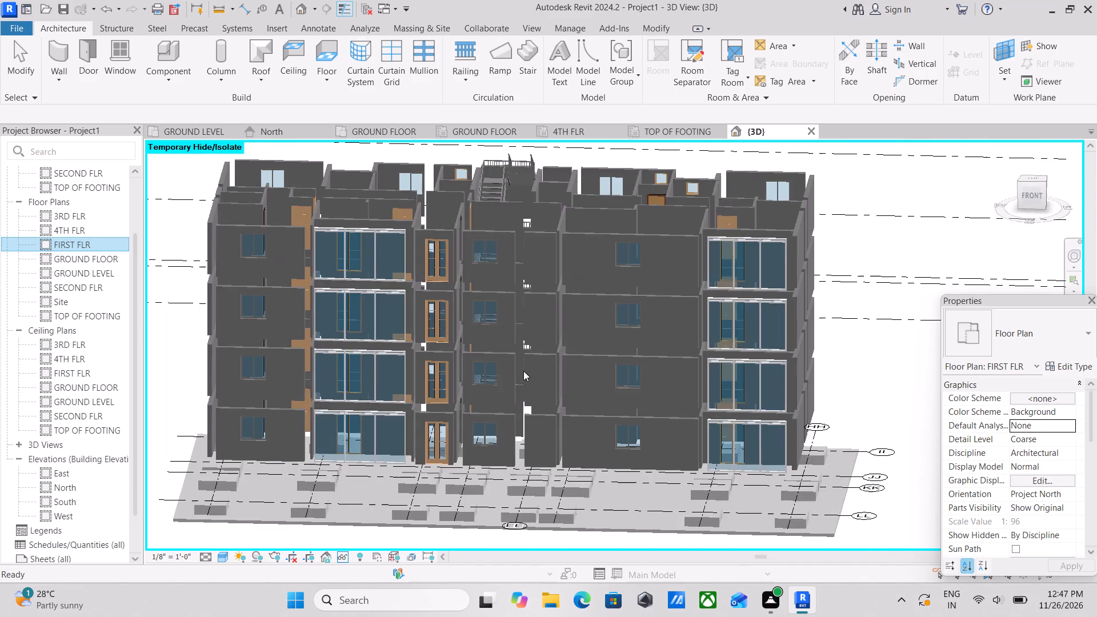
scroll(514, 375, down, 1)
middle_drag(471, 376, 558, 425)
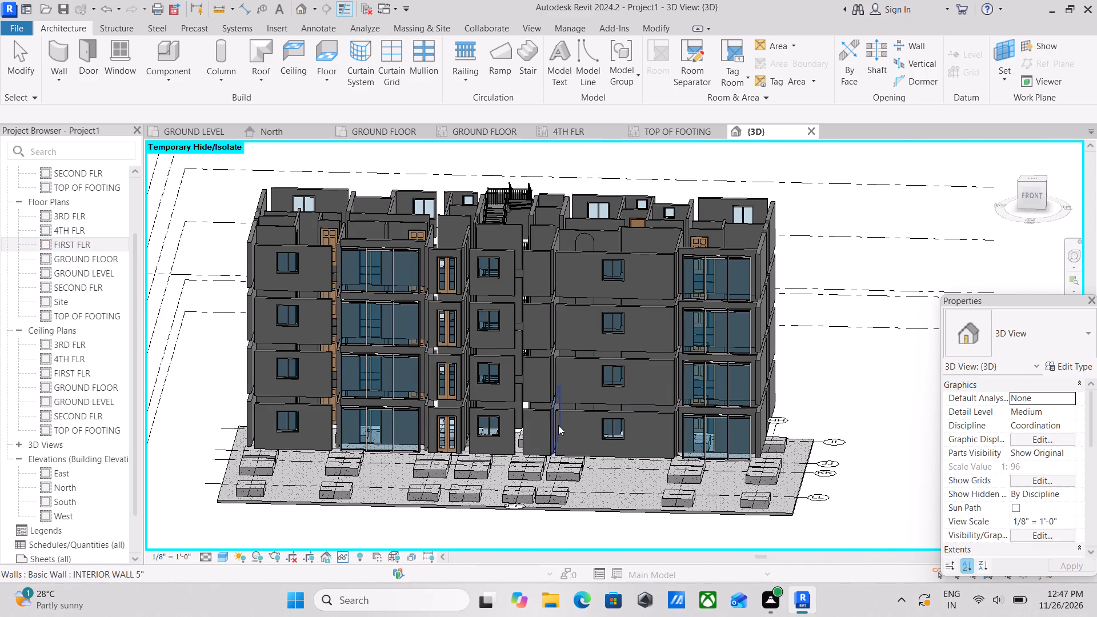
middle_drag(558, 425, 575, 435)
scroll(575, 435, up, 1)
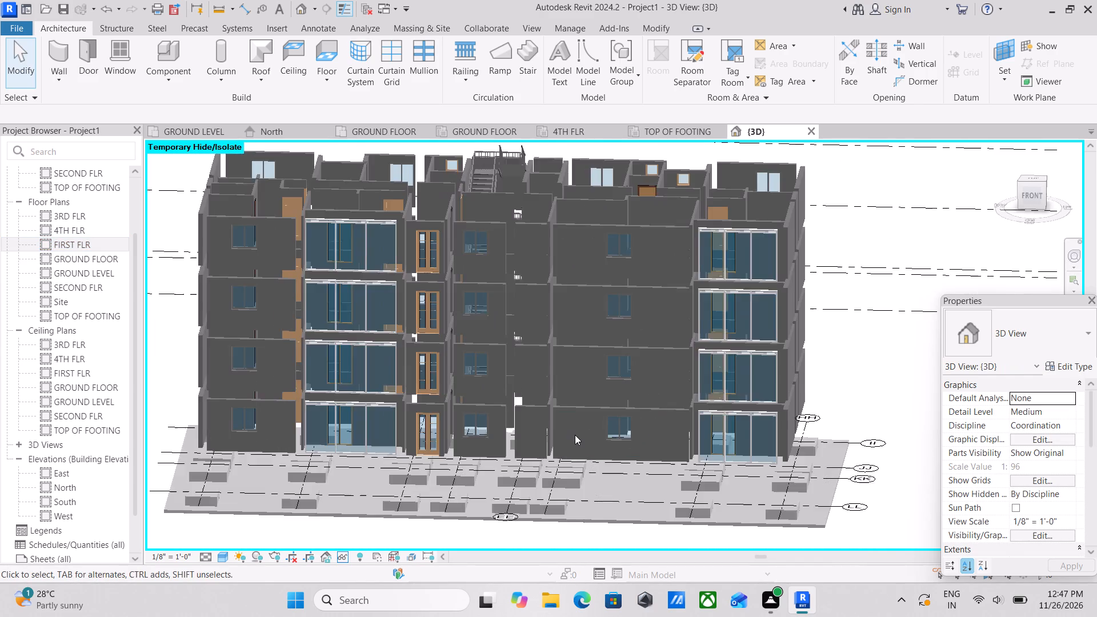
scroll(575, 435, up, 4)
scroll(568, 424, down, 5)
middle_drag(552, 426, 556, 429)
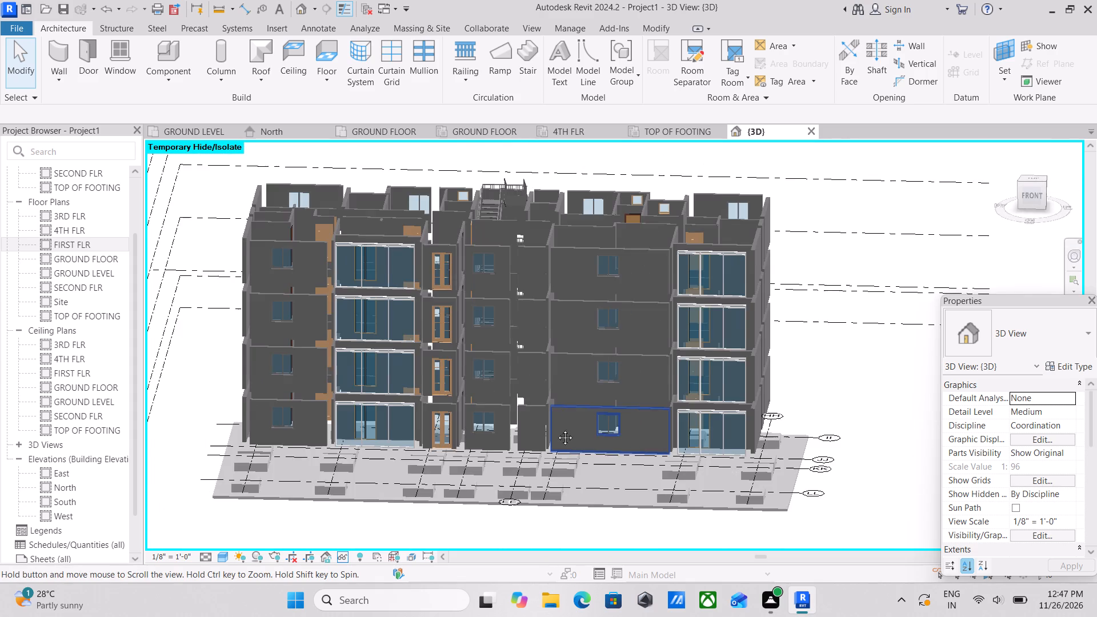
middle_drag(556, 429, 596, 461)
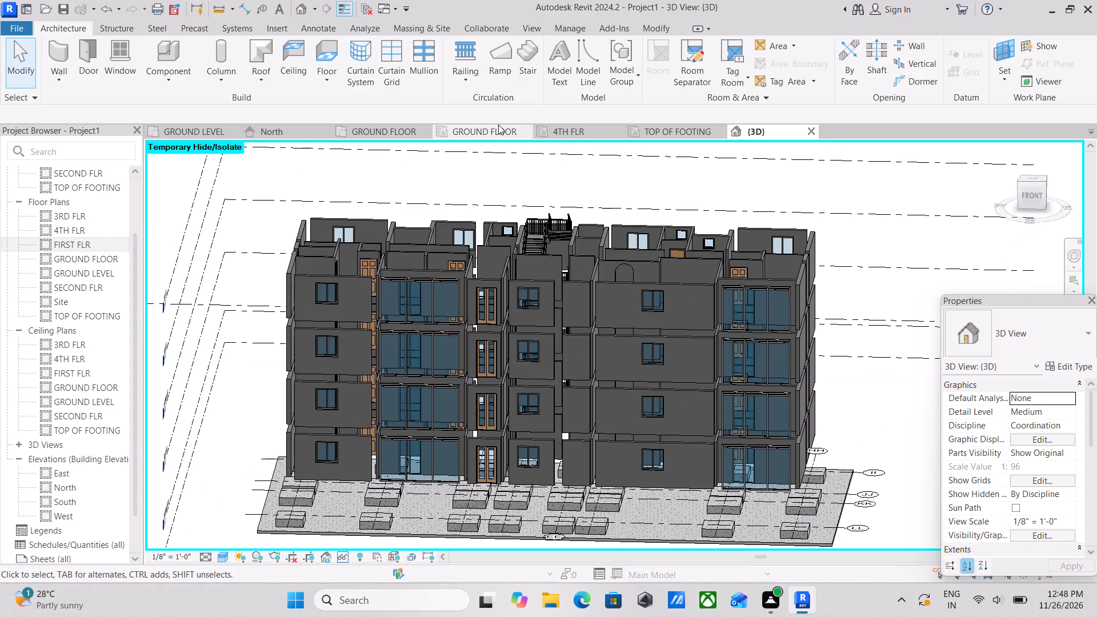
Open the FIRST FLR floor plan and examine the copied walls, doors and stair, especially around the double door on grid LL.
triple_click(45, 245)
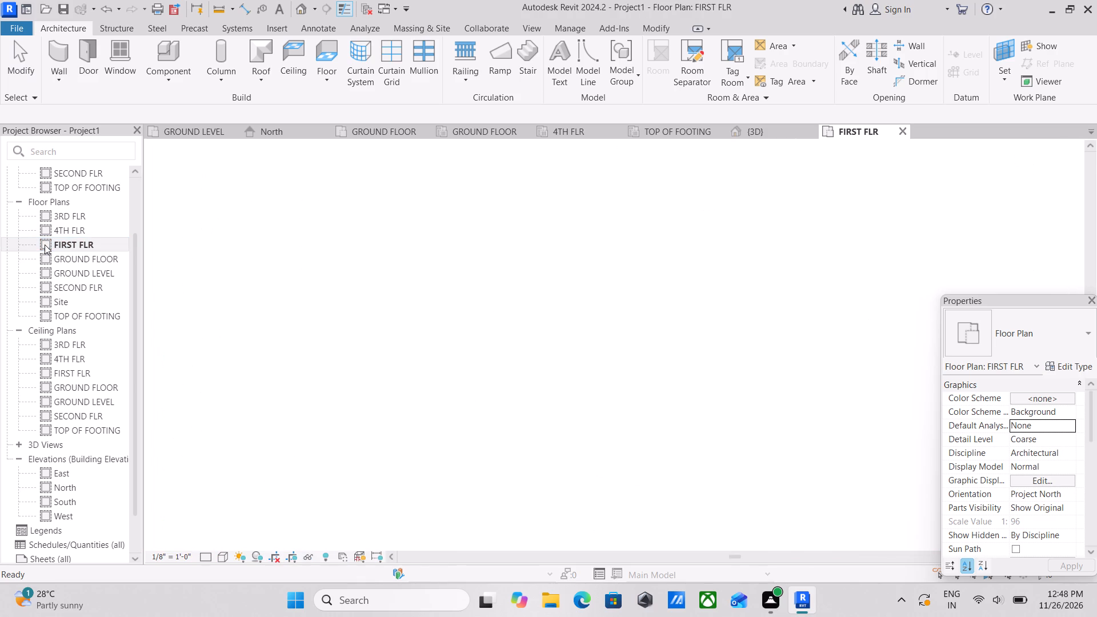
scroll(653, 402, up, 3)
scroll(643, 448, up, 3)
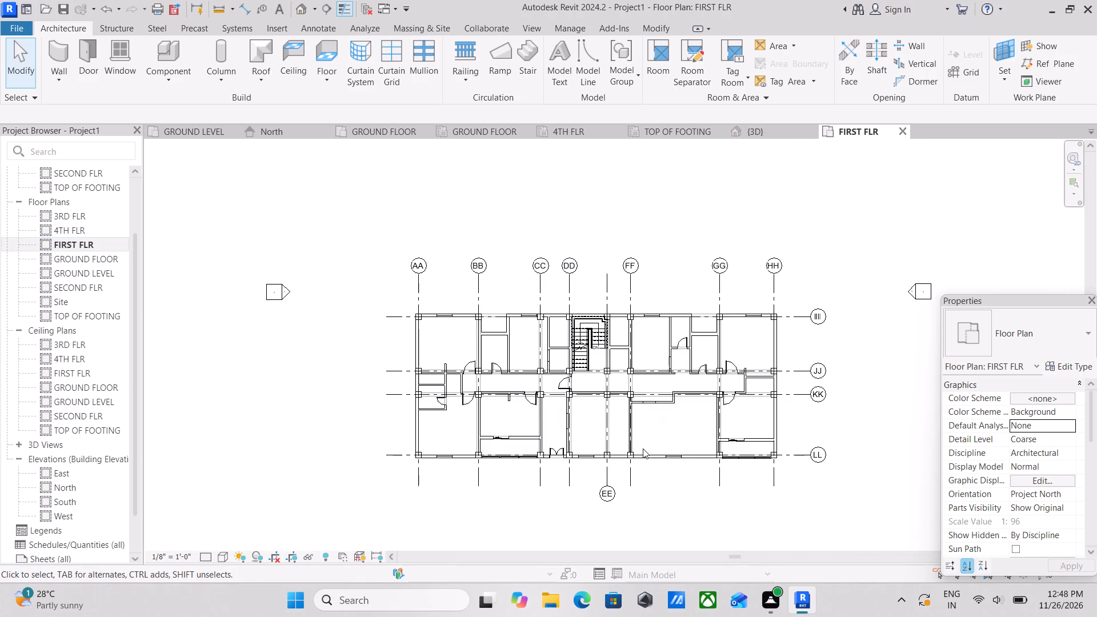
scroll(624, 456, up, 4)
scroll(498, 466, up, 3)
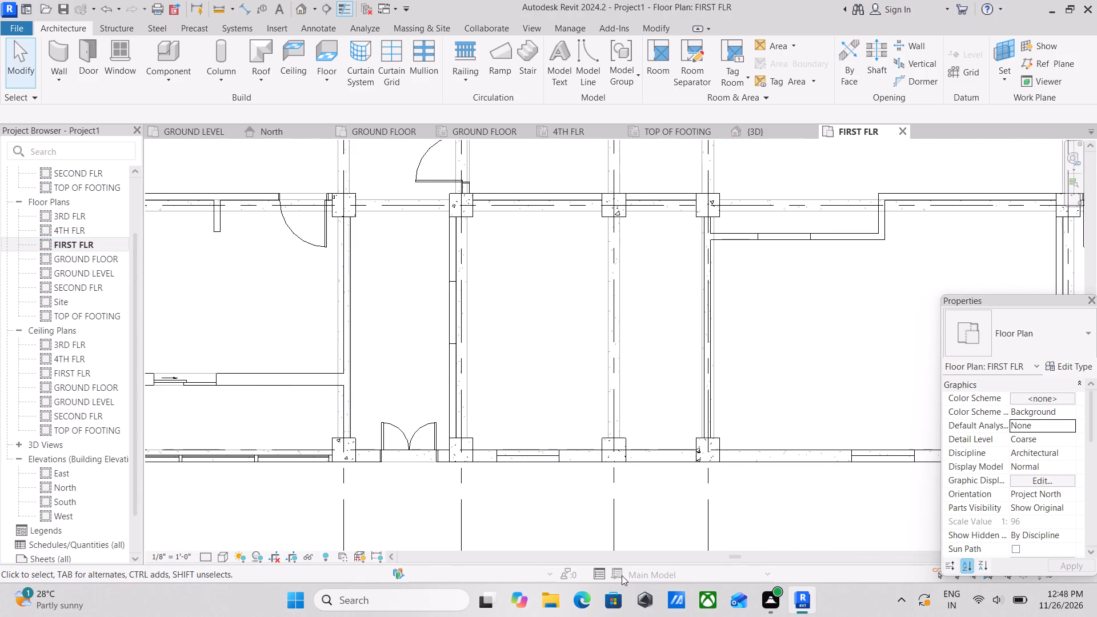
scroll(622, 575, down, 3)
middle_drag(622, 575, 652, 468)
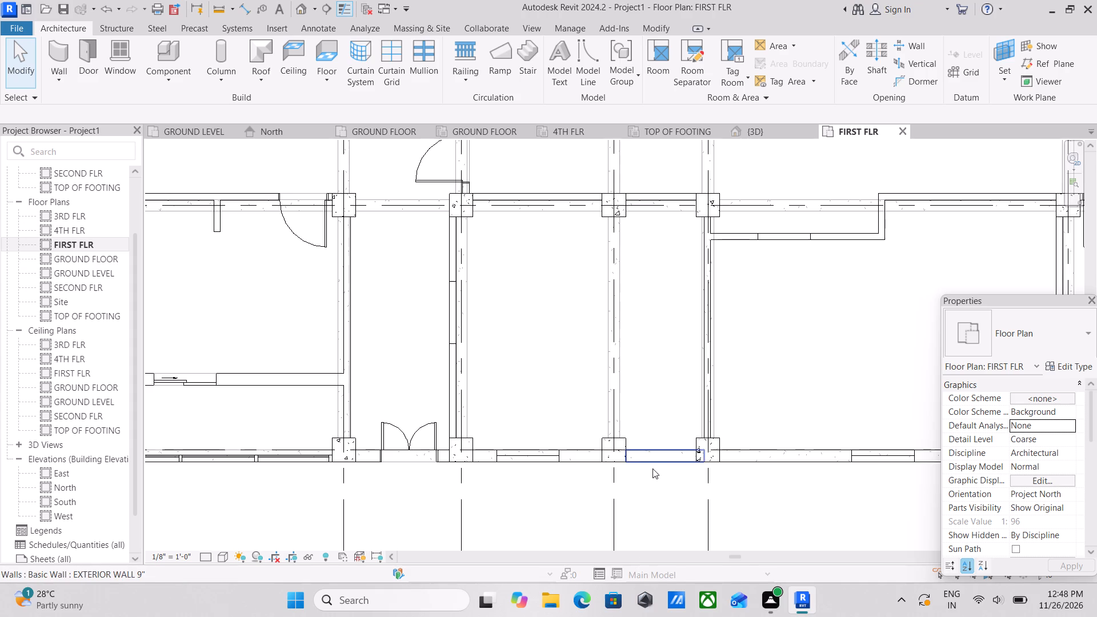
middle_drag(652, 468, 652, 469)
scroll(654, 470, down, 3)
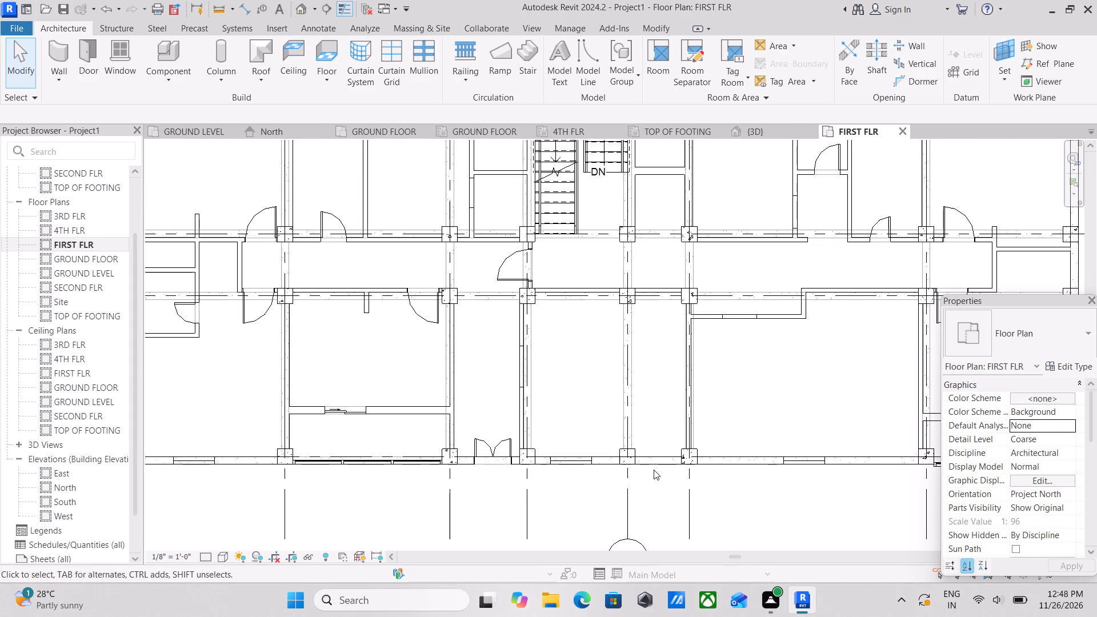
scroll(606, 412, down, 1)
middle_drag(579, 435, 599, 407)
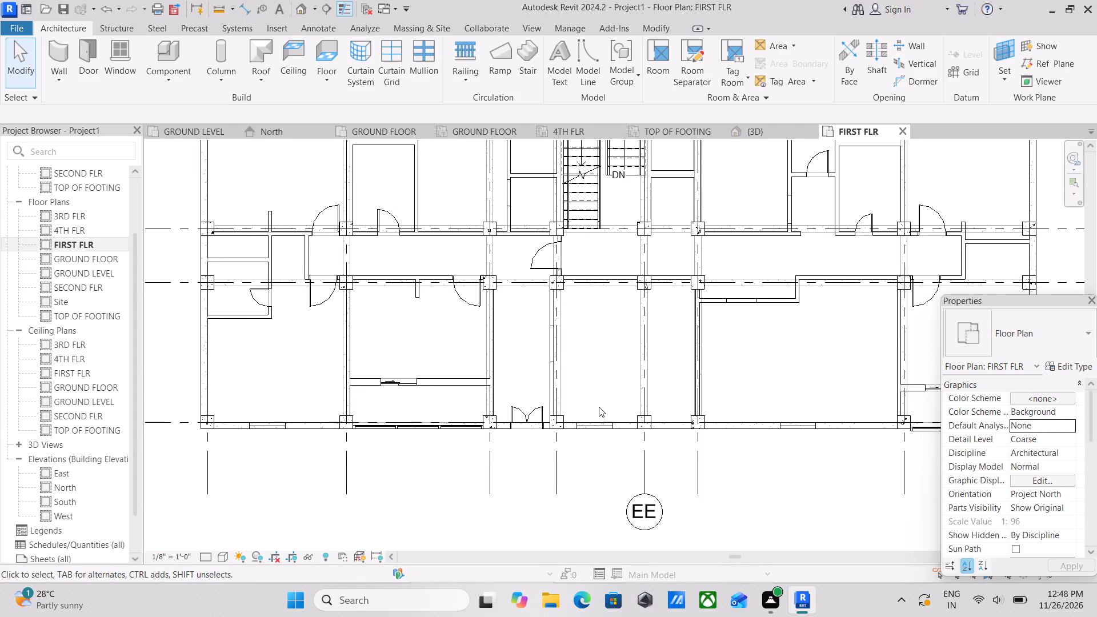
scroll(599, 407, down, 3)
middle_drag(594, 404, 557, 402)
scroll(557, 402, down, 1)
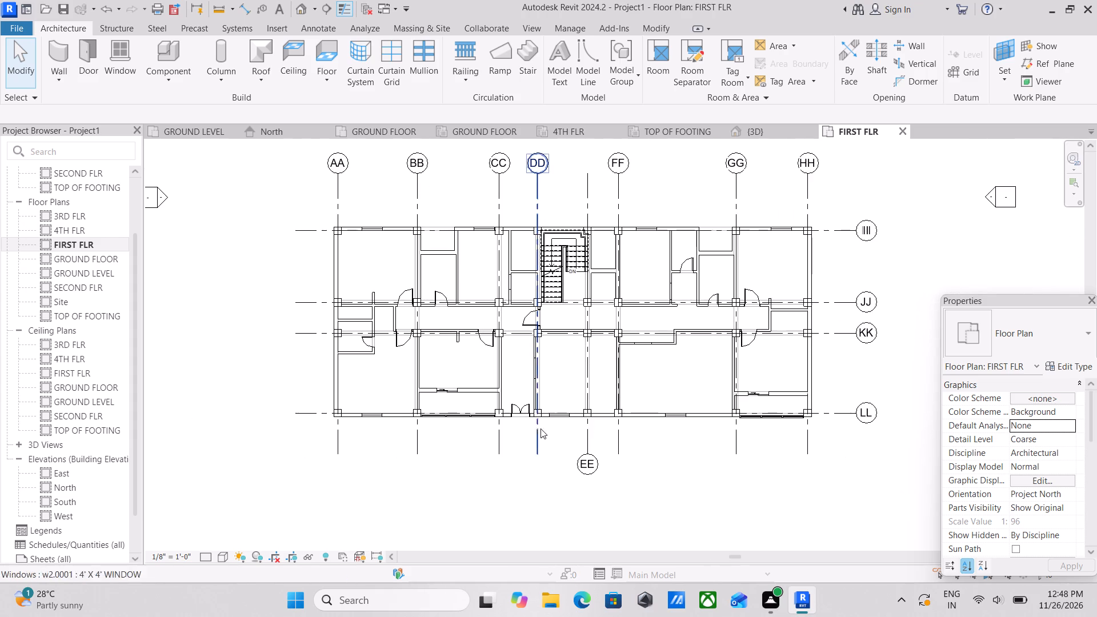
scroll(541, 378, up, 6)
scroll(502, 440, up, 3)
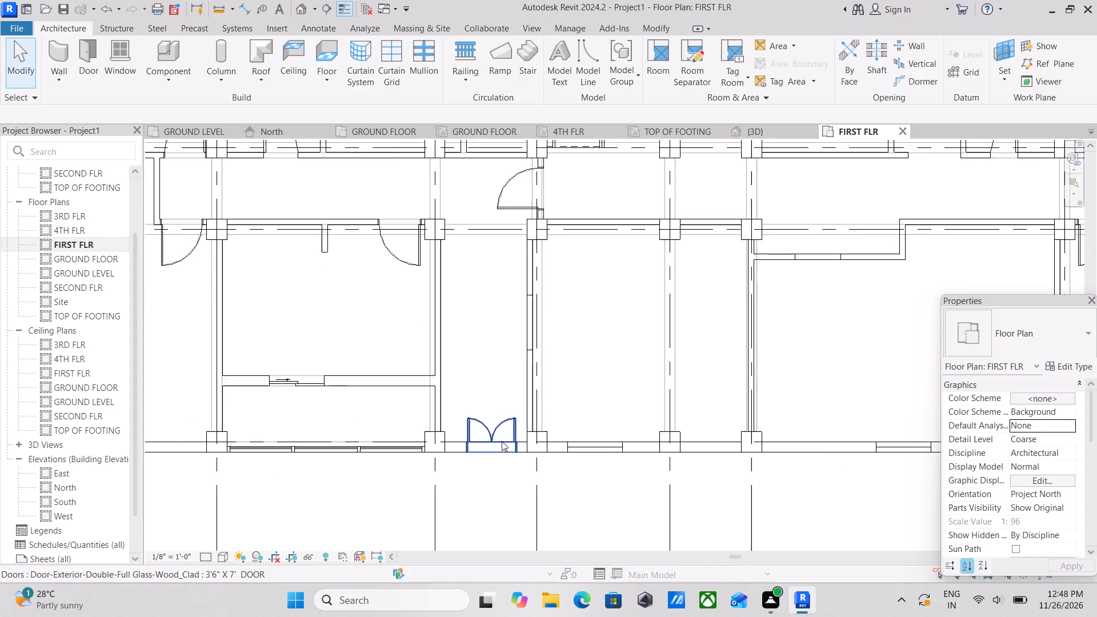
Delete the INTERIOR WALL 5" beside grid DD, between grids KK and LL, on the FIRST FLR plan.
click(542, 371)
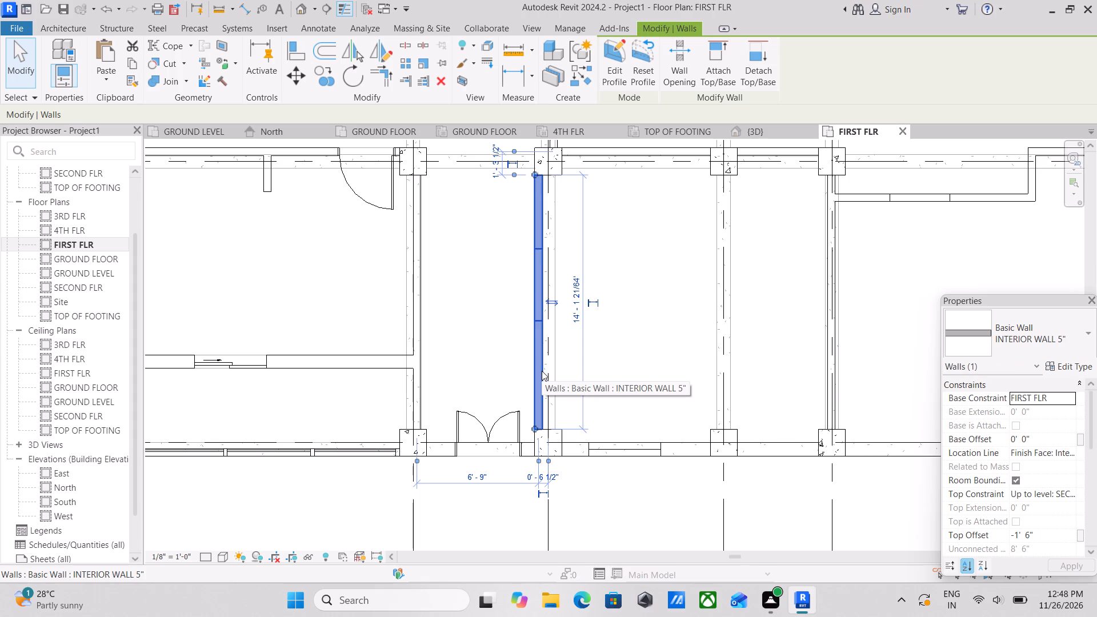
click(555, 366)
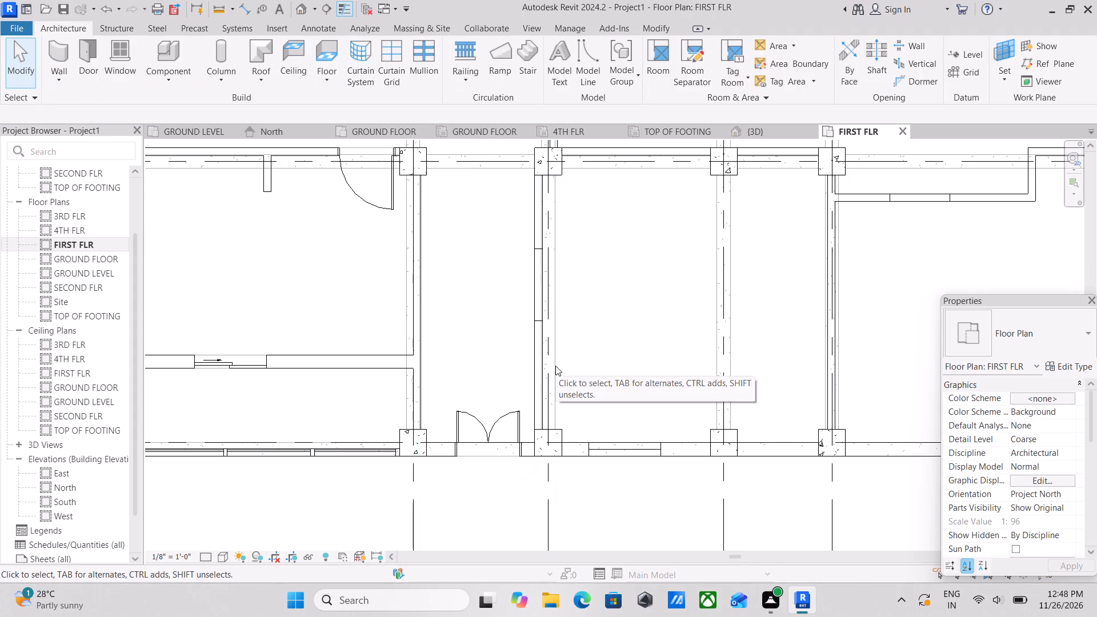
scroll(555, 366, down, 2)
scroll(526, 320, up, 2)
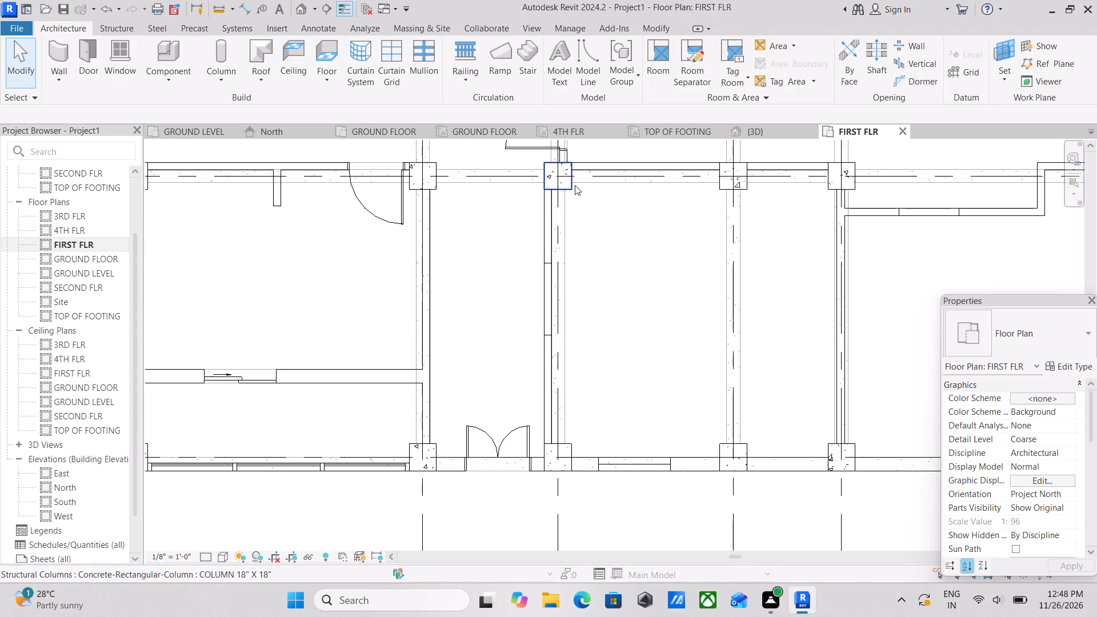
click(548, 351)
right_click(548, 351)
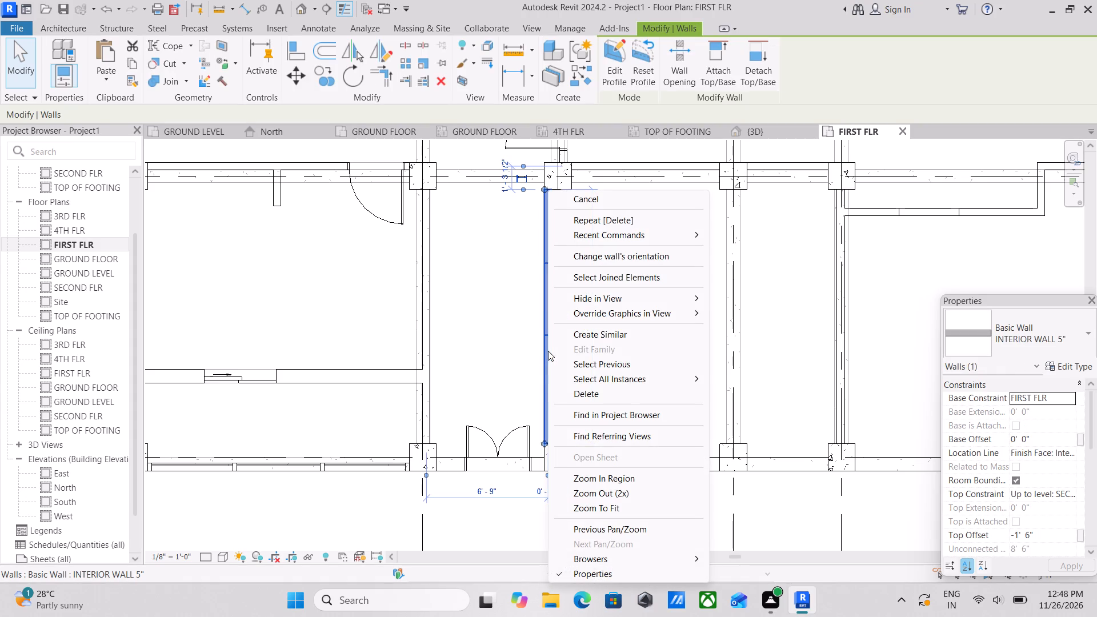
right_click(548, 351)
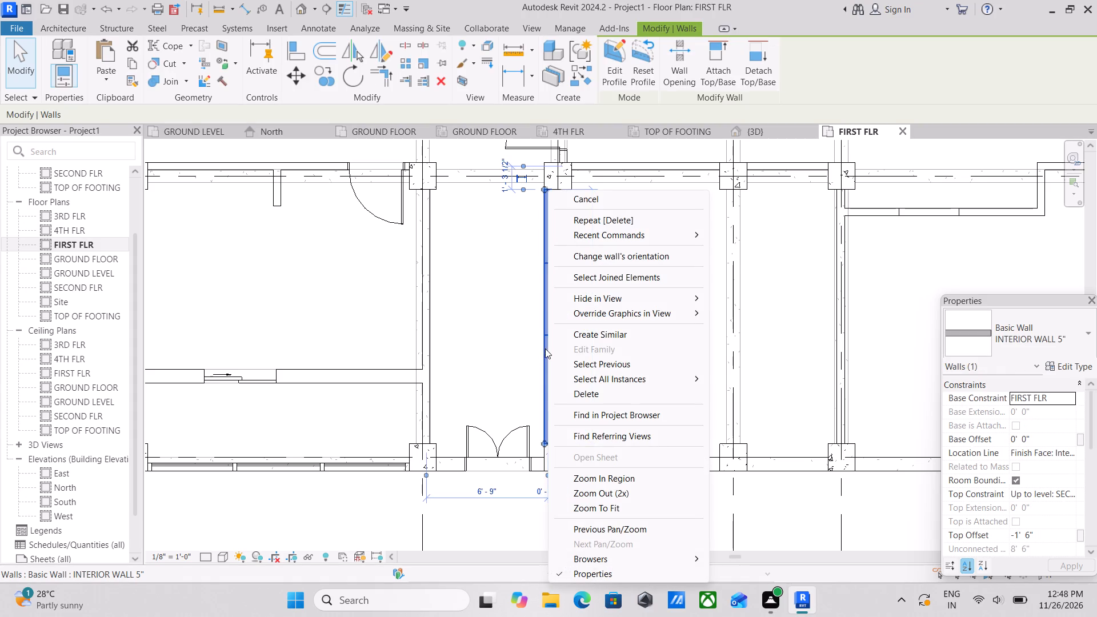
right_click(546, 348)
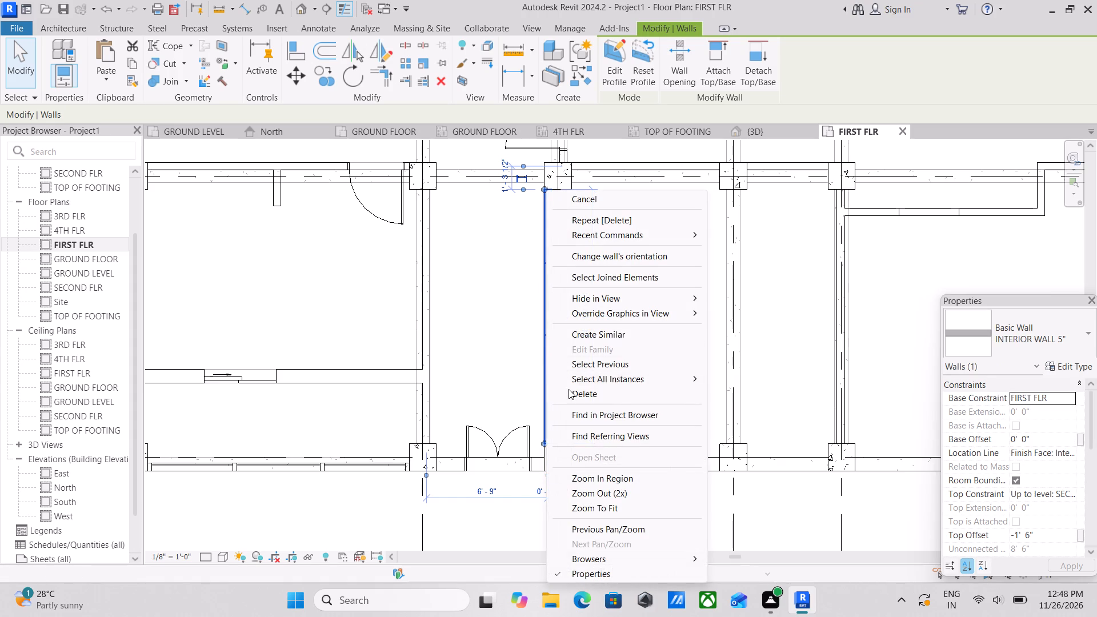
click(569, 390)
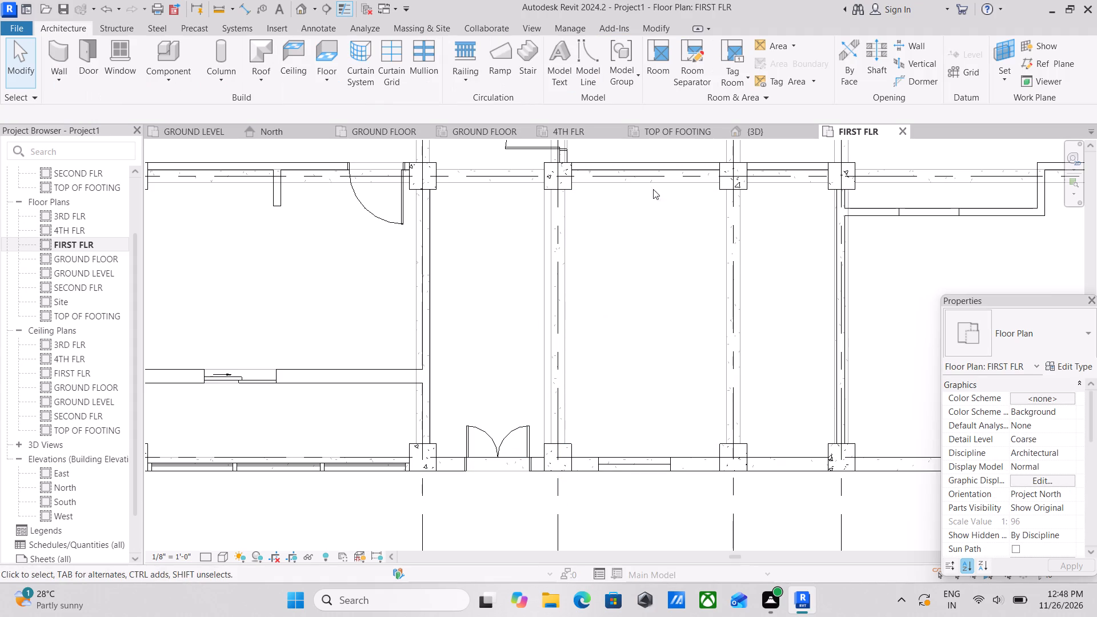
In the 3D view, select the 3'6" X 7' double glass doors on the three storeys above the ground floor and delete them.
click(732, 132)
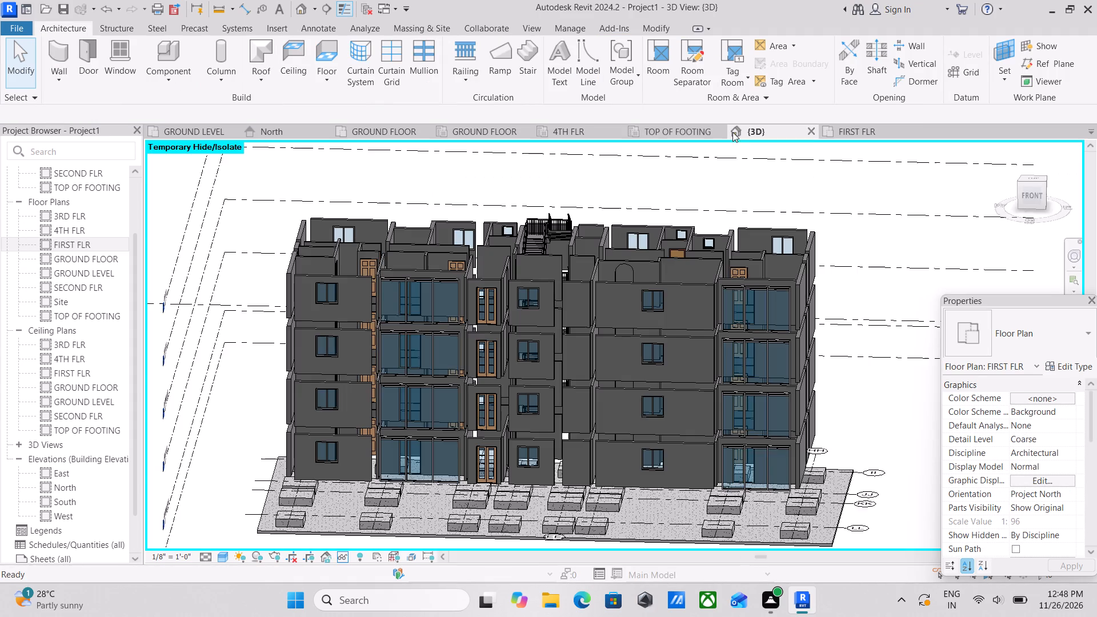
scroll(494, 435, up, 4)
middle_drag(535, 434, 552, 420)
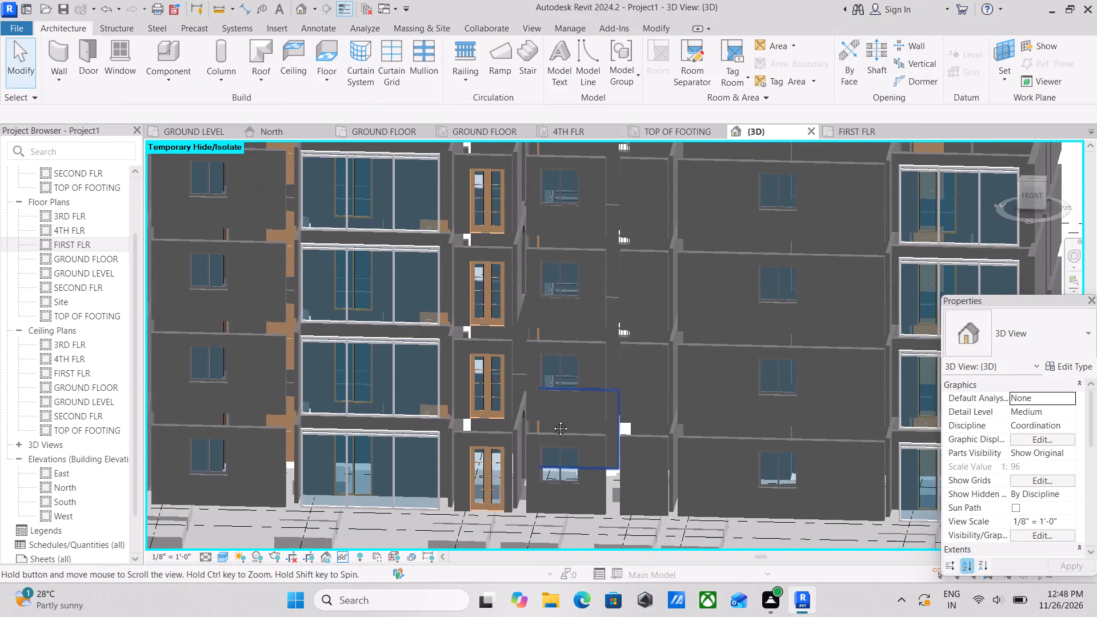
middle_drag(552, 420, 552, 420)
scroll(510, 382, up, 1)
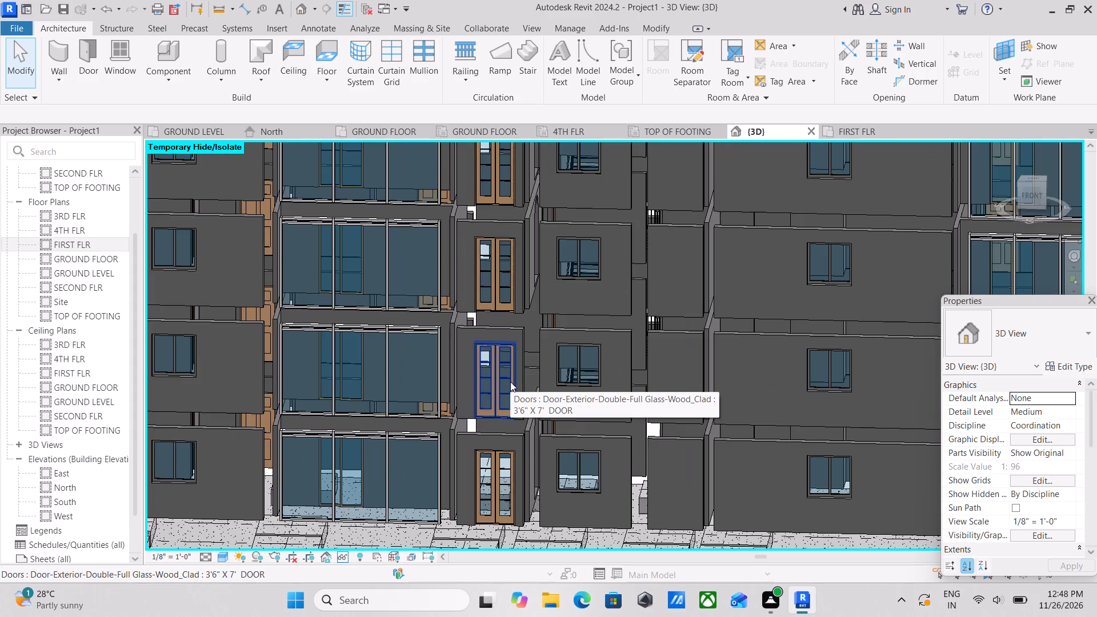
ctrl+click(510, 362)
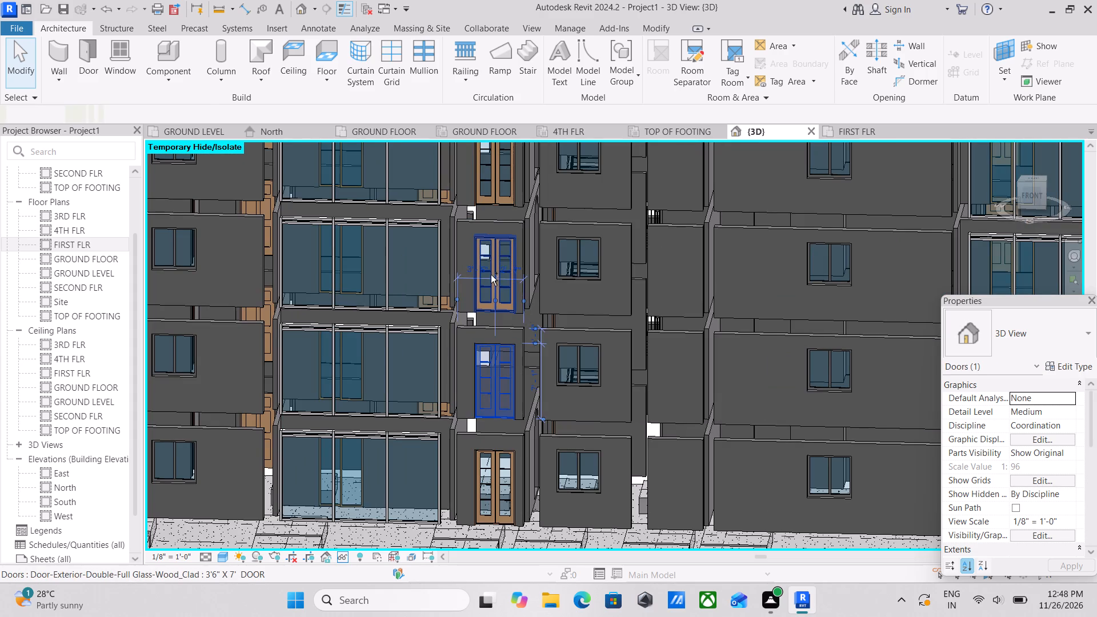
ctrl+click(491, 275)
middle_drag(491, 297, 490, 369)
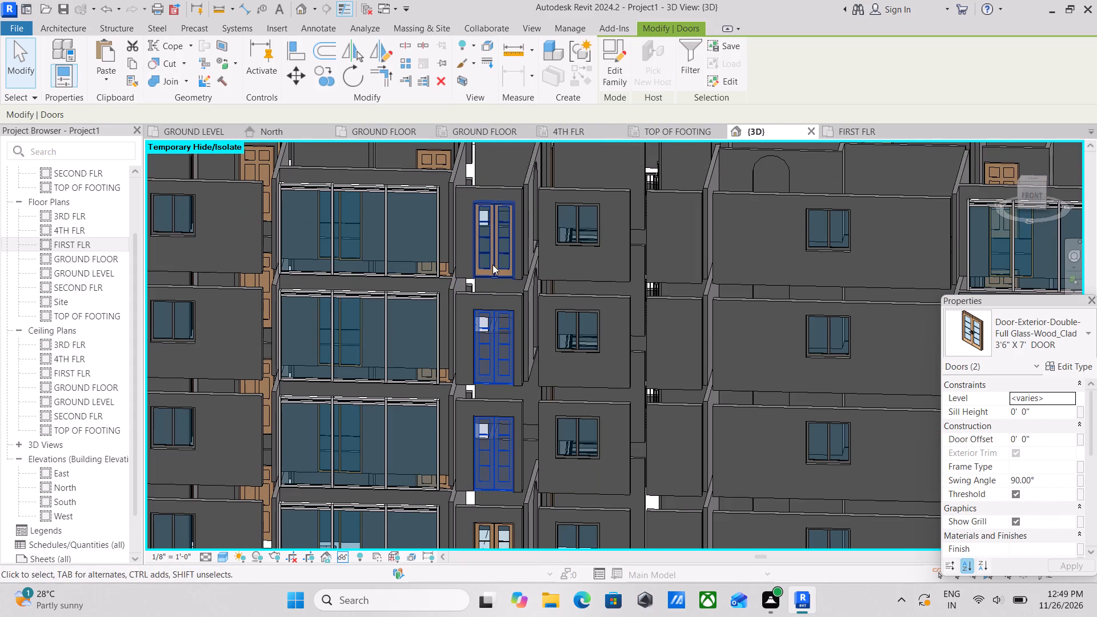
ctrl+click(497, 241)
right_click(497, 241)
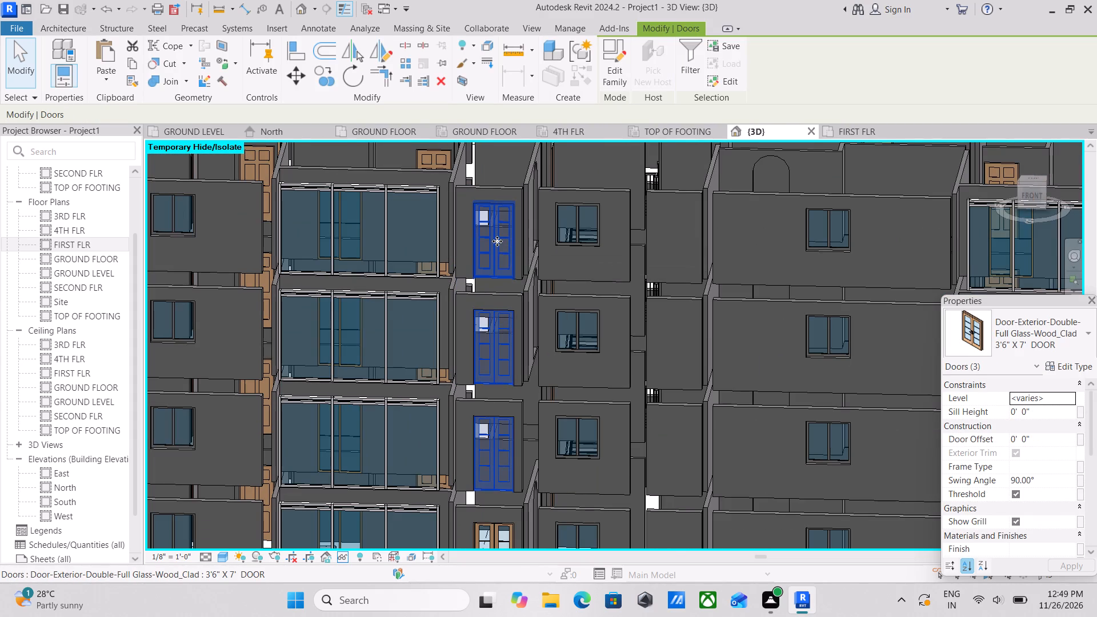
click(543, 362)
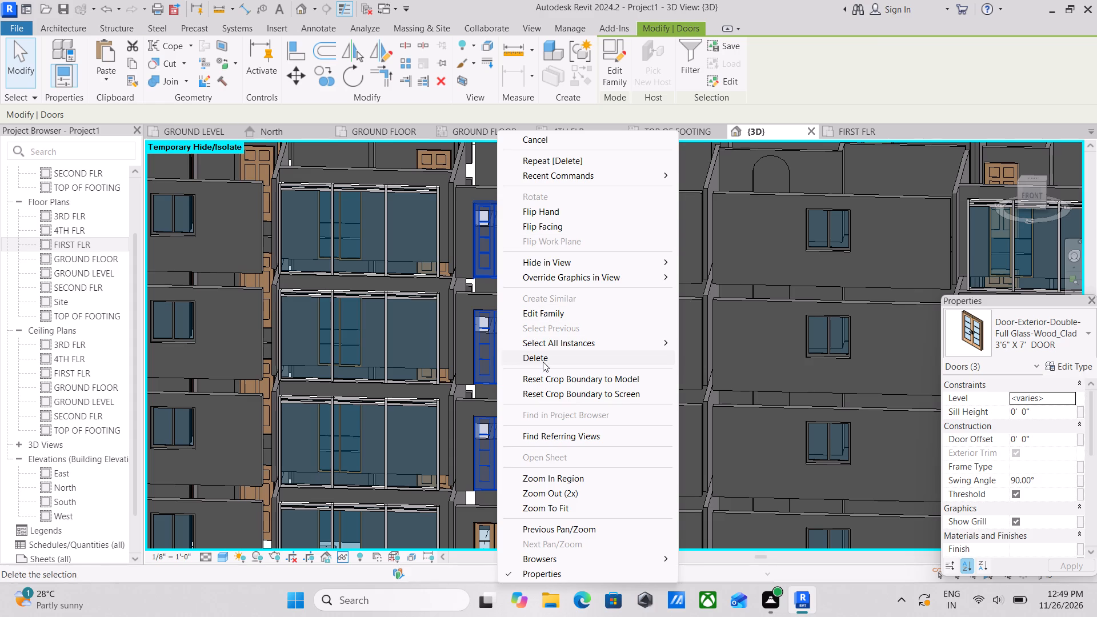
Check the front facade in the 3D view around the wall openings where the upper-storey double doors were deleted.
scroll(543, 362, down, 2)
middle_drag(540, 362, 467, 362)
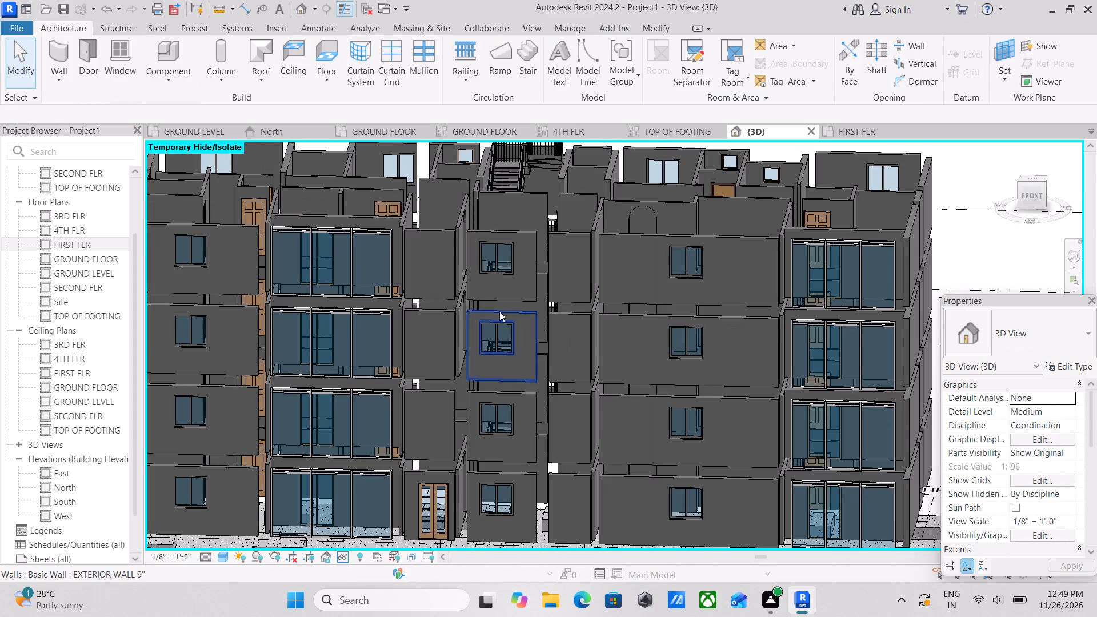
scroll(464, 310, up, 6)
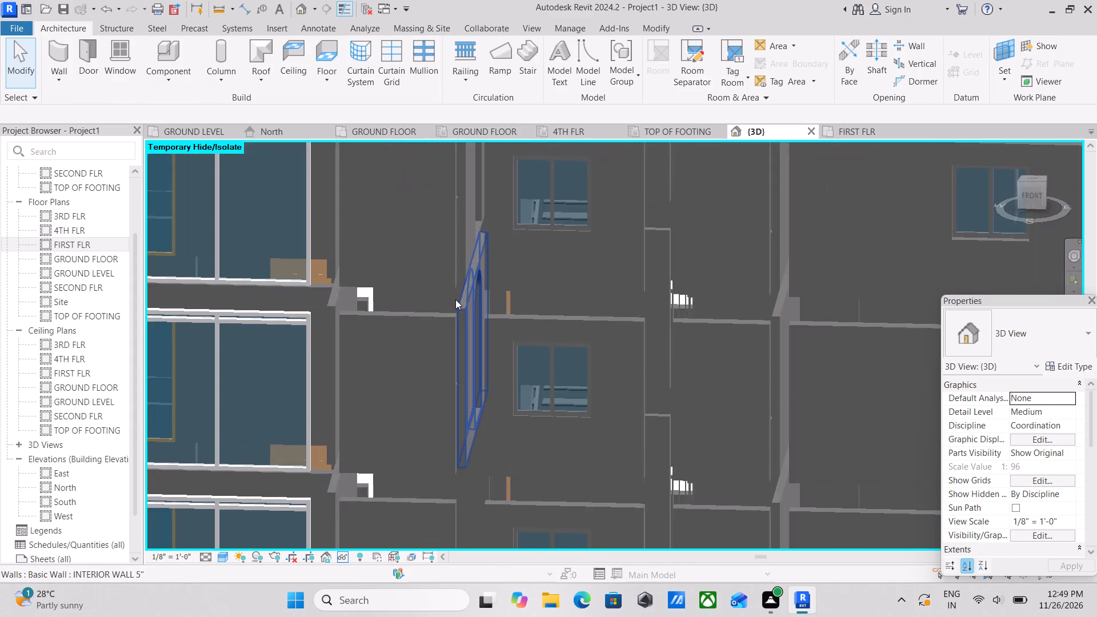
scroll(455, 299, down, 7)
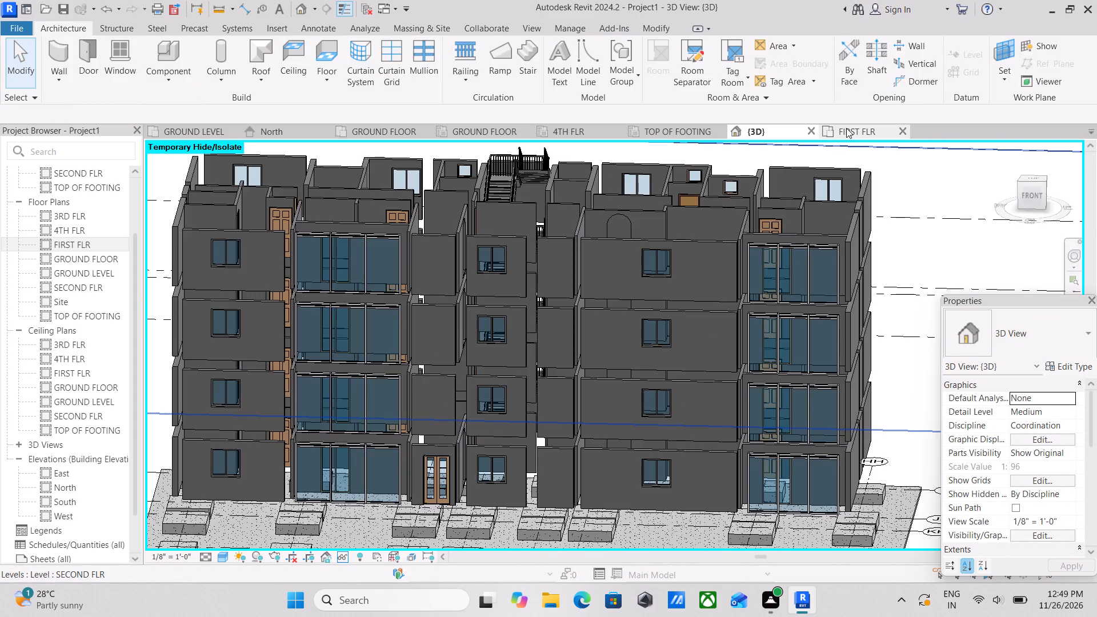
On the FIRST FLR floor plan, set the underlay's base level to None.
click(846, 128)
scroll(555, 372, down, 1)
middle_drag(555, 372, 559, 366)
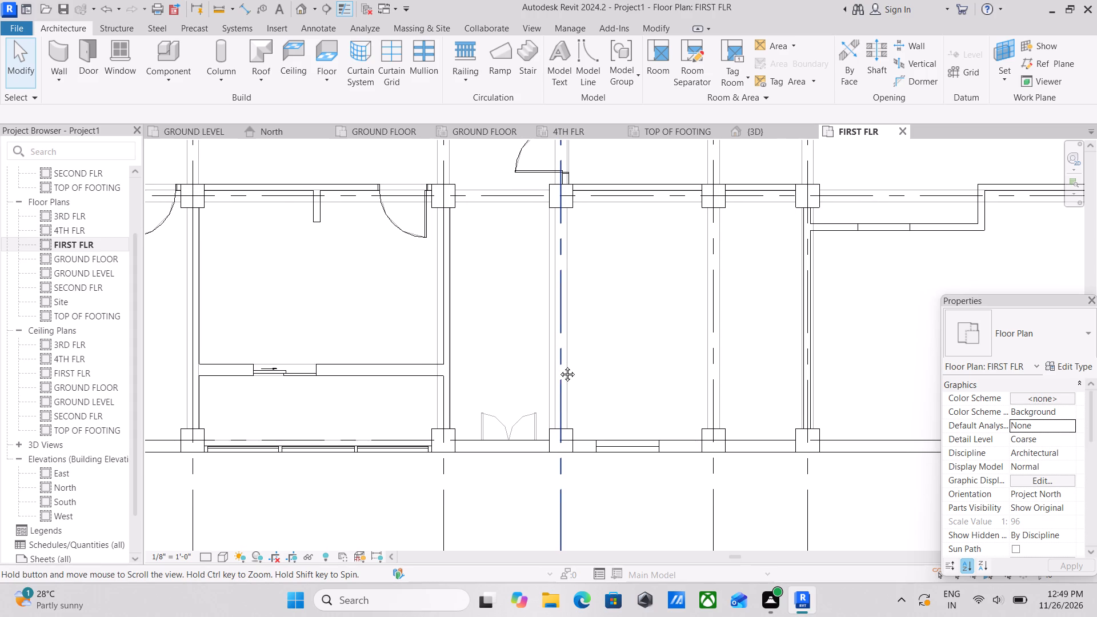
middle_drag(559, 366, 570, 371)
scroll(596, 432, up, 2)
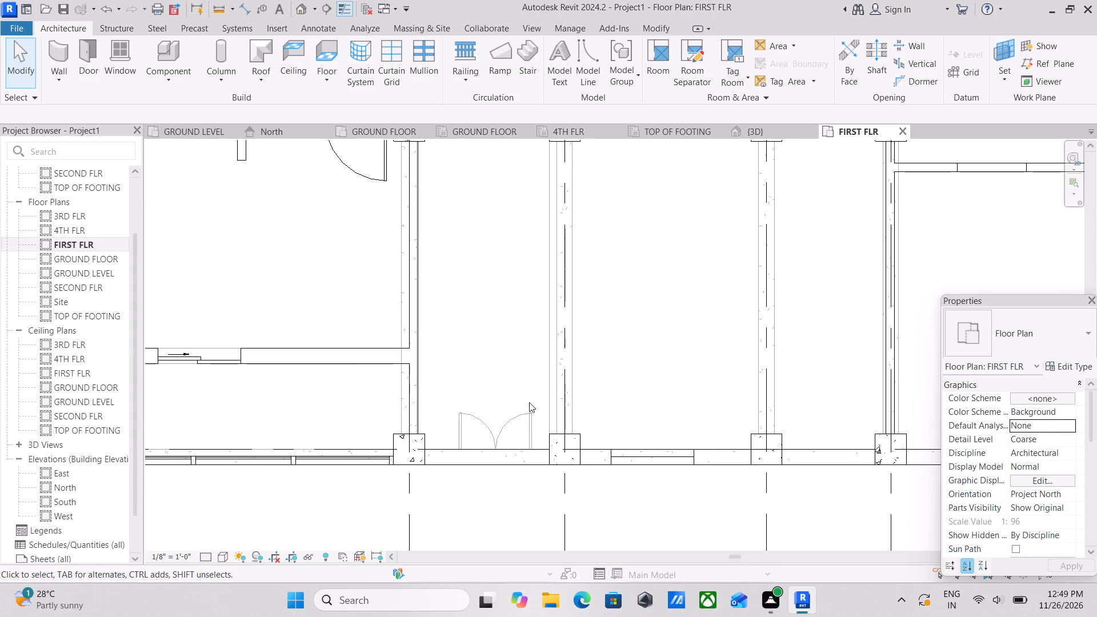
scroll(550, 354, down, 2)
scroll(615, 374, down, 1)
middle_drag(615, 374, 560, 375)
scroll(731, 348, down, 1)
middle_drag(731, 348, 706, 348)
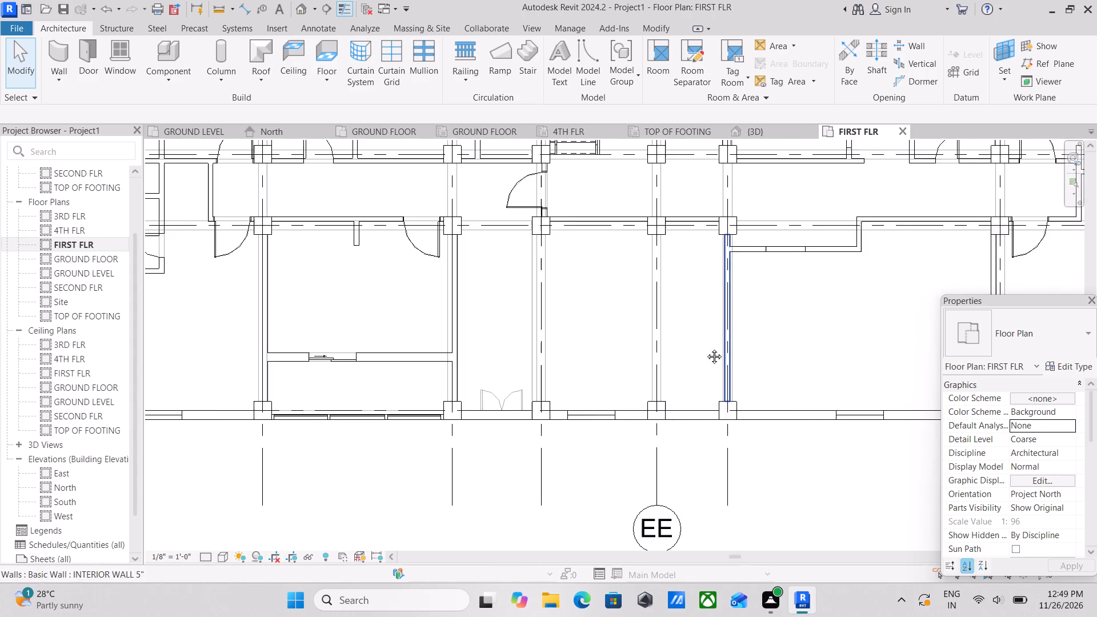
middle_drag(706, 348, 683, 348)
scroll(683, 348, down, 3)
scroll(1072, 427, down, 3)
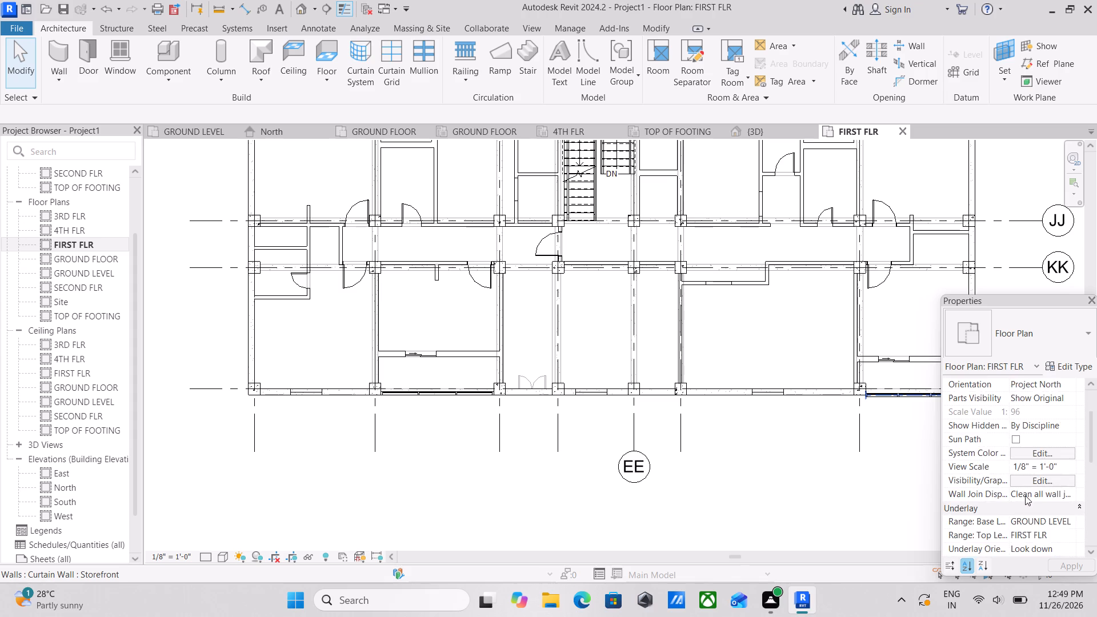
scroll(1038, 495, down, 1)
click(1071, 480)
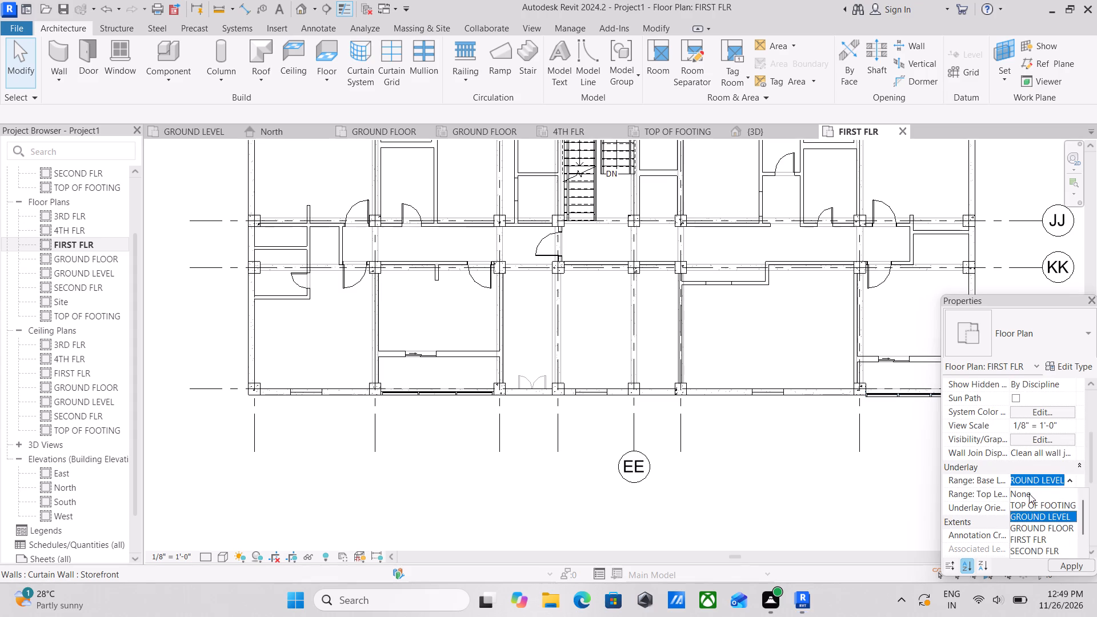
click(1024, 492)
Examine the FIRST FLR plan, focusing on the rooms between grids KK and LL and the open gap beside the corridor door.
scroll(632, 334, up, 2)
scroll(689, 297, down, 1)
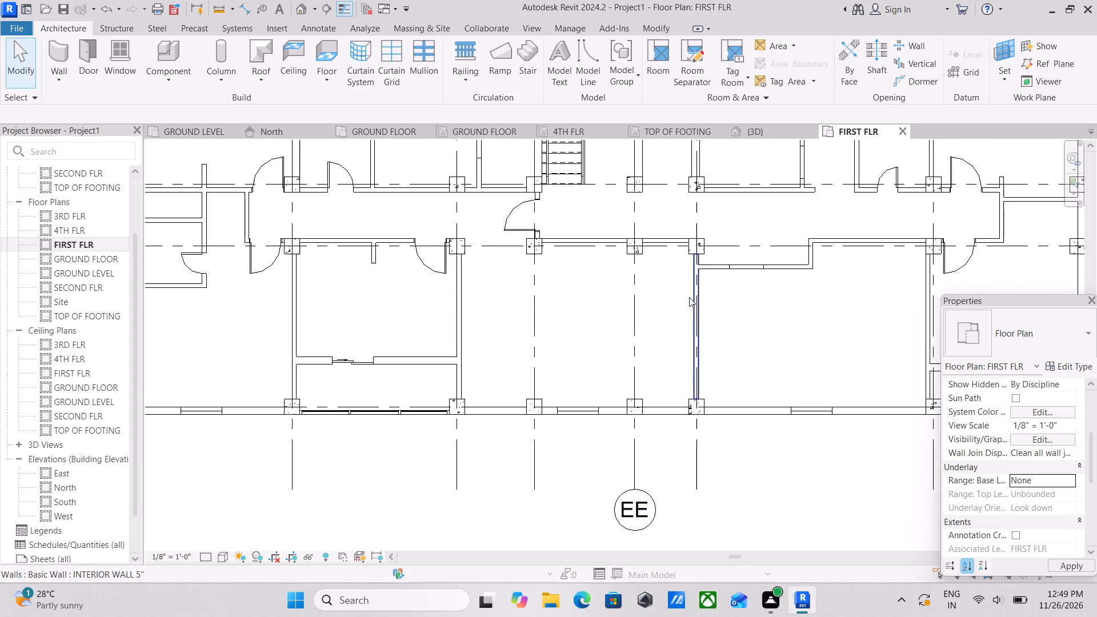
middle_drag(677, 297, 618, 297)
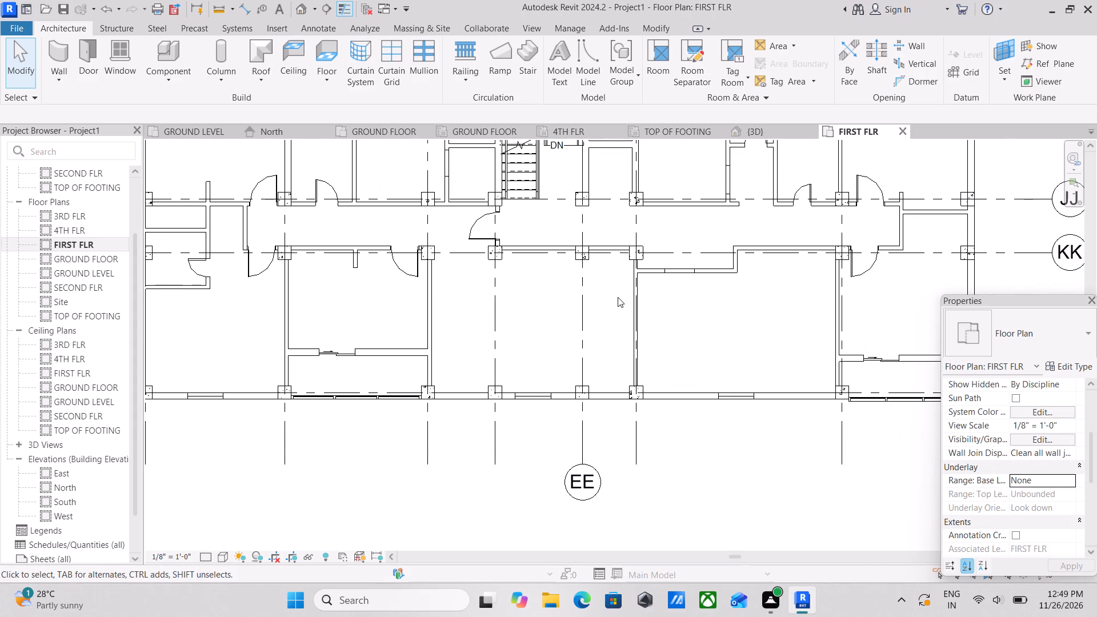
scroll(618, 297, down, 2)
scroll(497, 298, down, 1)
middle_drag(497, 298, 545, 326)
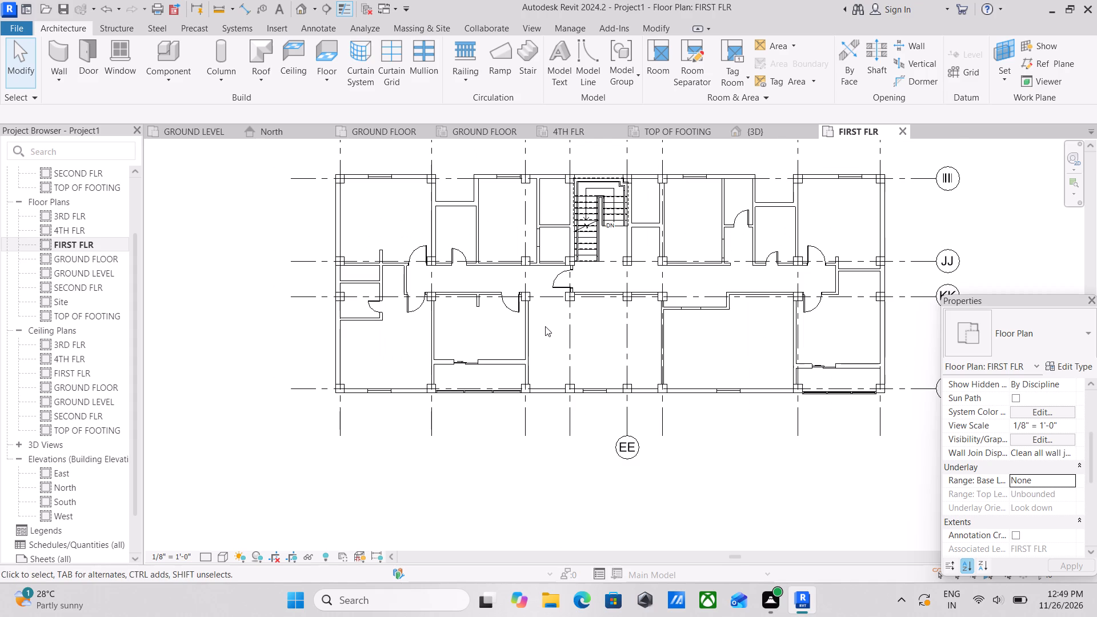
scroll(545, 326, up, 5)
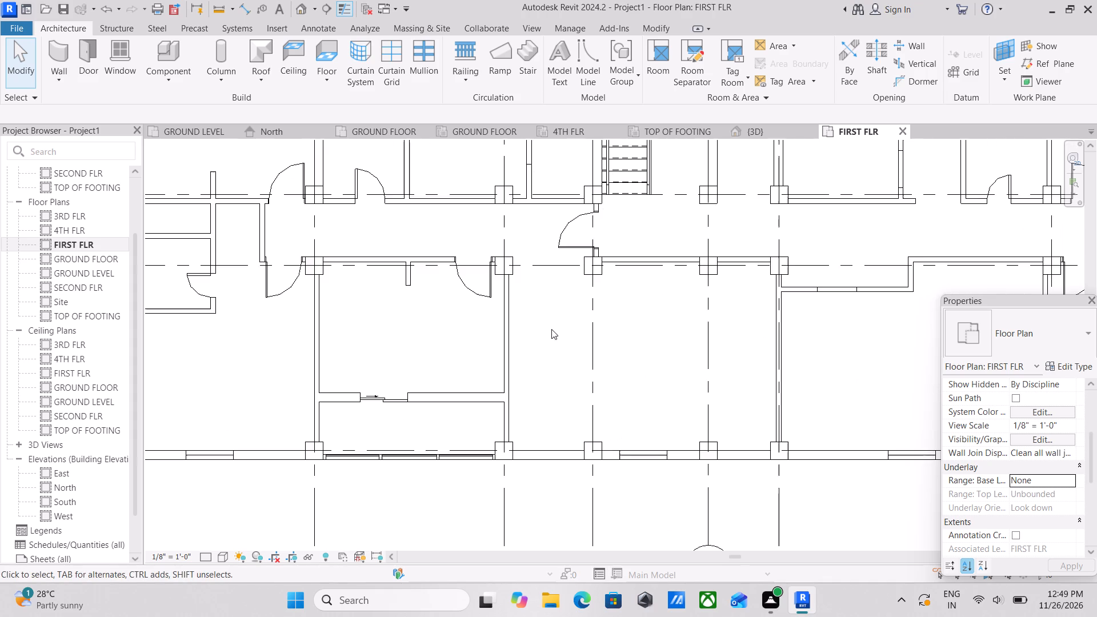
scroll(614, 282, up, 2)
middle_drag(614, 282, 587, 337)
scroll(587, 337, down, 4)
scroll(592, 367, up, 1)
middle_drag(592, 367, 556, 359)
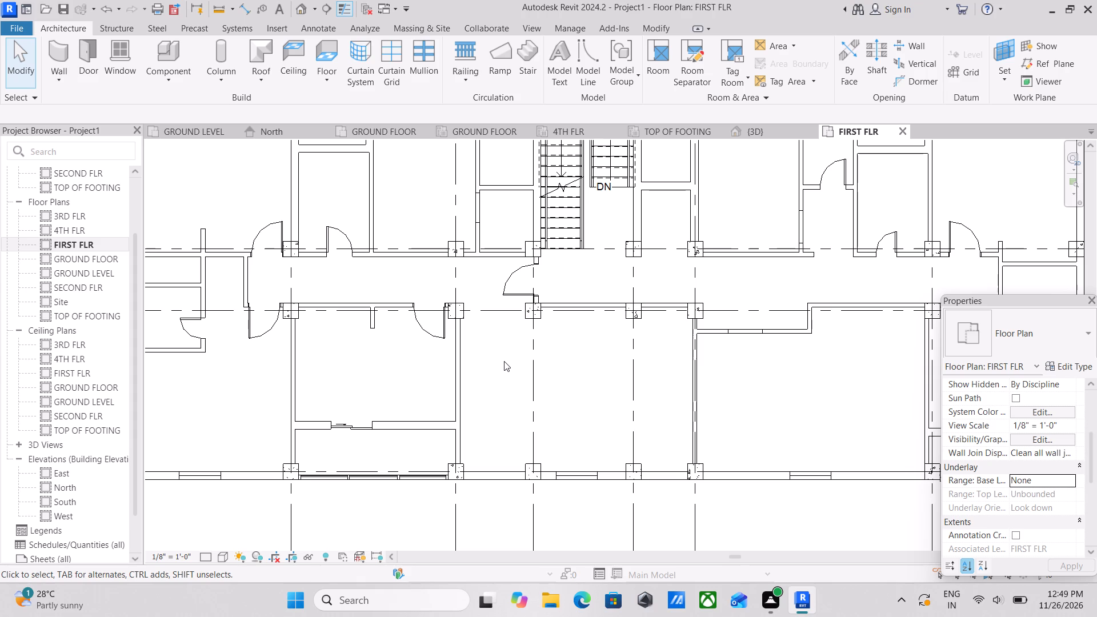
middle_drag(376, 376, 566, 355)
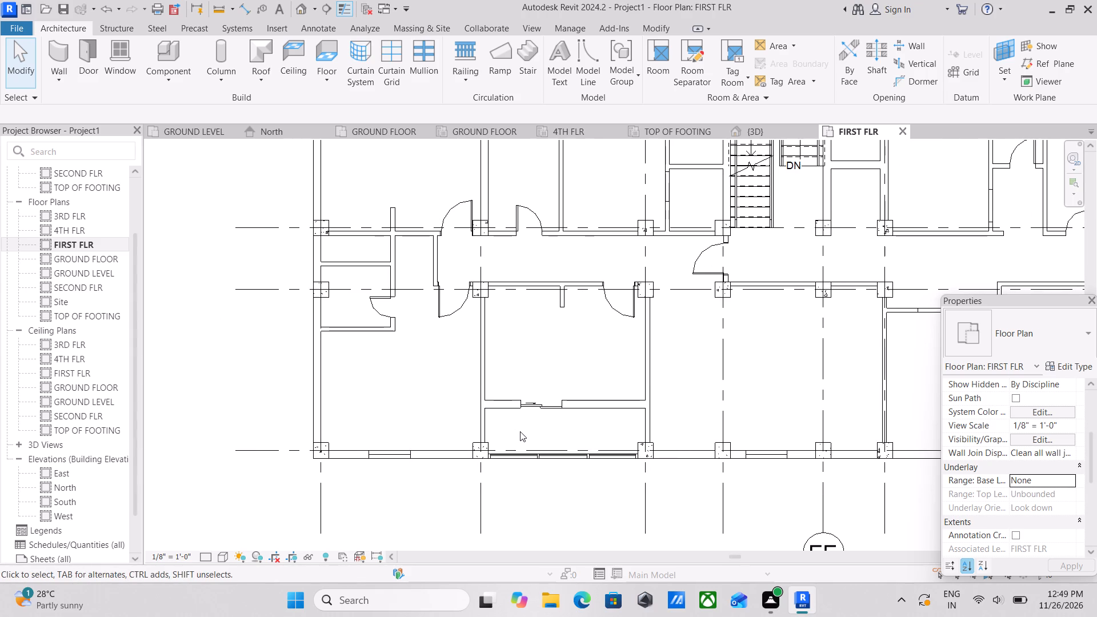
scroll(521, 439, up, 2)
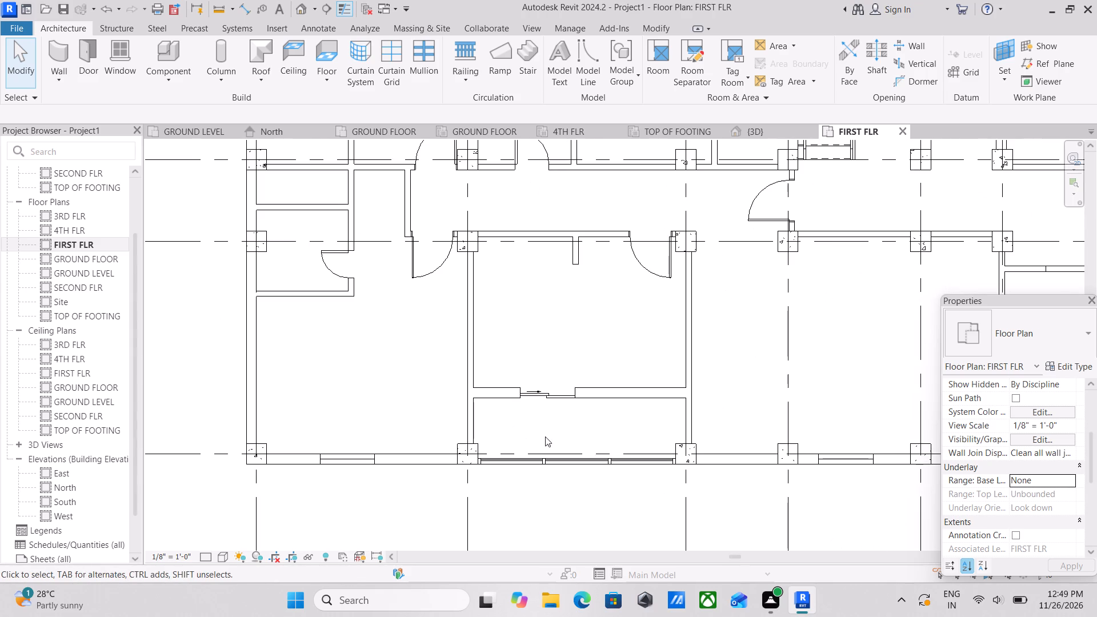
middle_drag(545, 436, 511, 436)
middle_drag(563, 413, 528, 414)
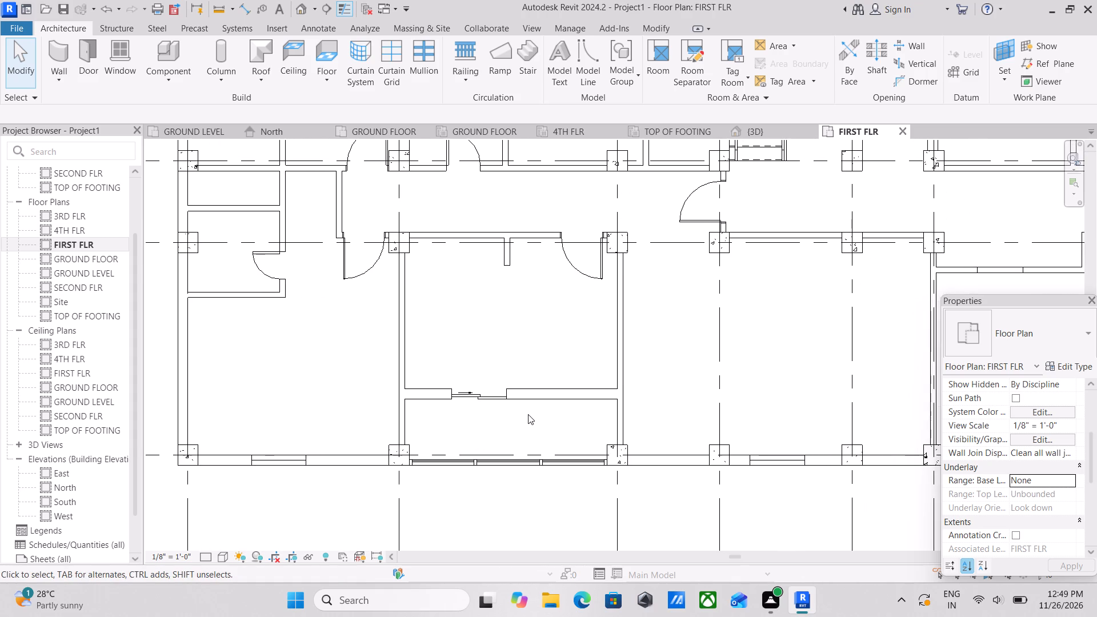
scroll(528, 414, up, 1)
scroll(604, 389, up, 1)
scroll(669, 364, down, 2)
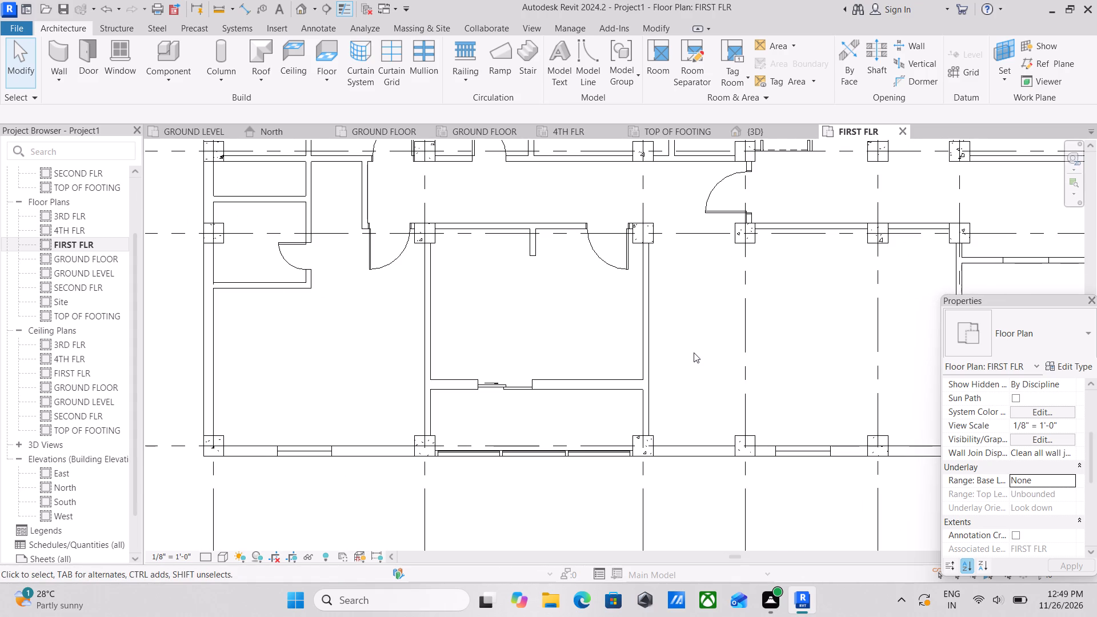
scroll(694, 352, down, 1)
middle_drag(694, 352, 650, 352)
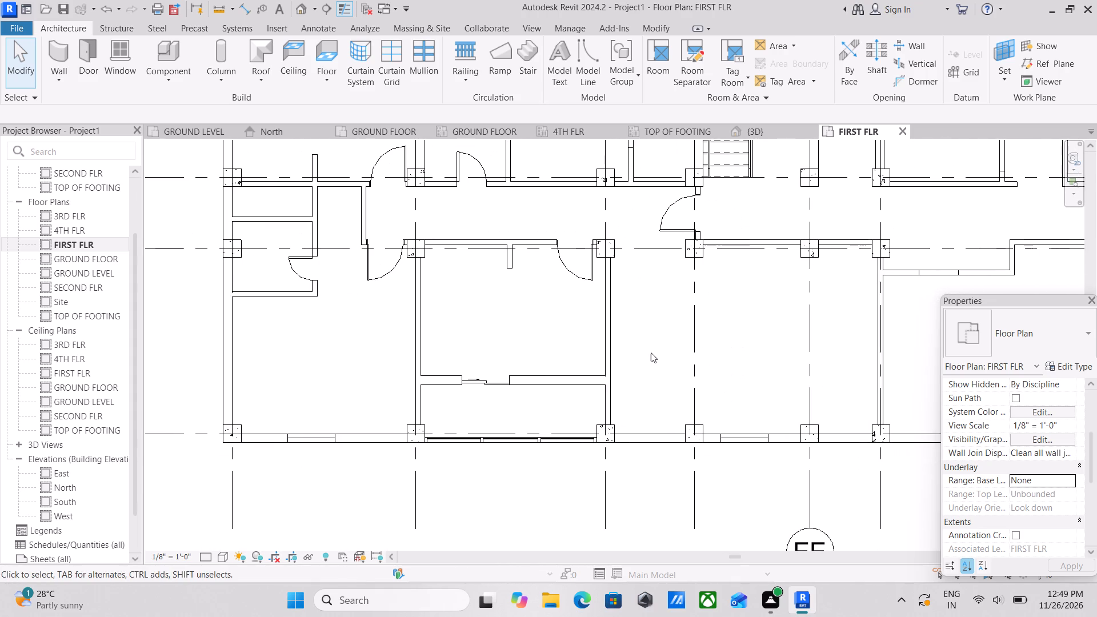
scroll(714, 237, up, 2)
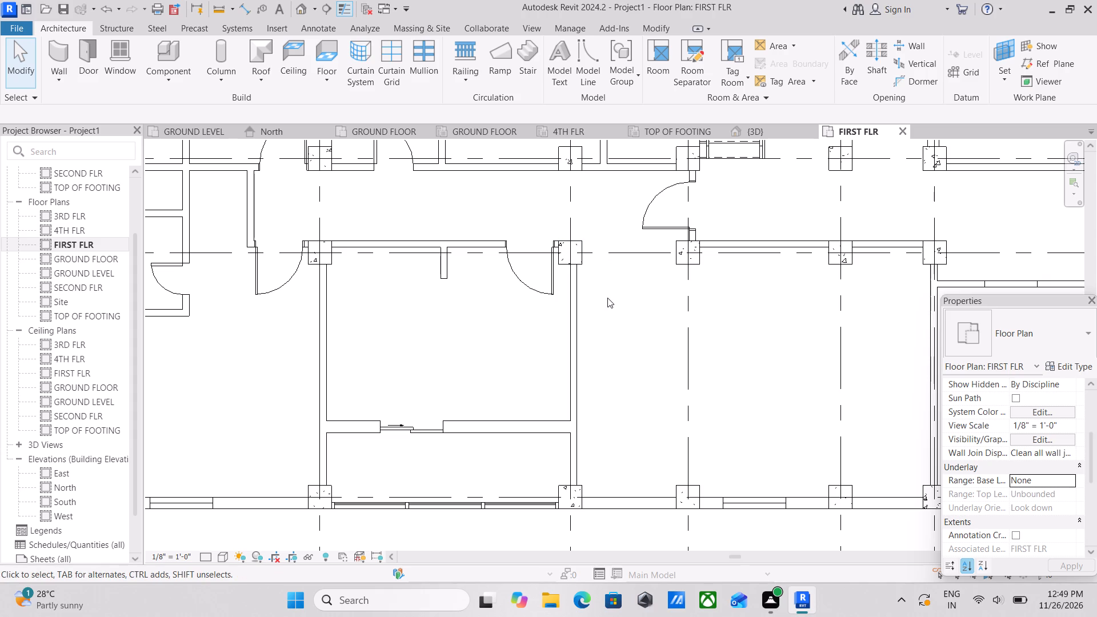
scroll(607, 298, down, 2)
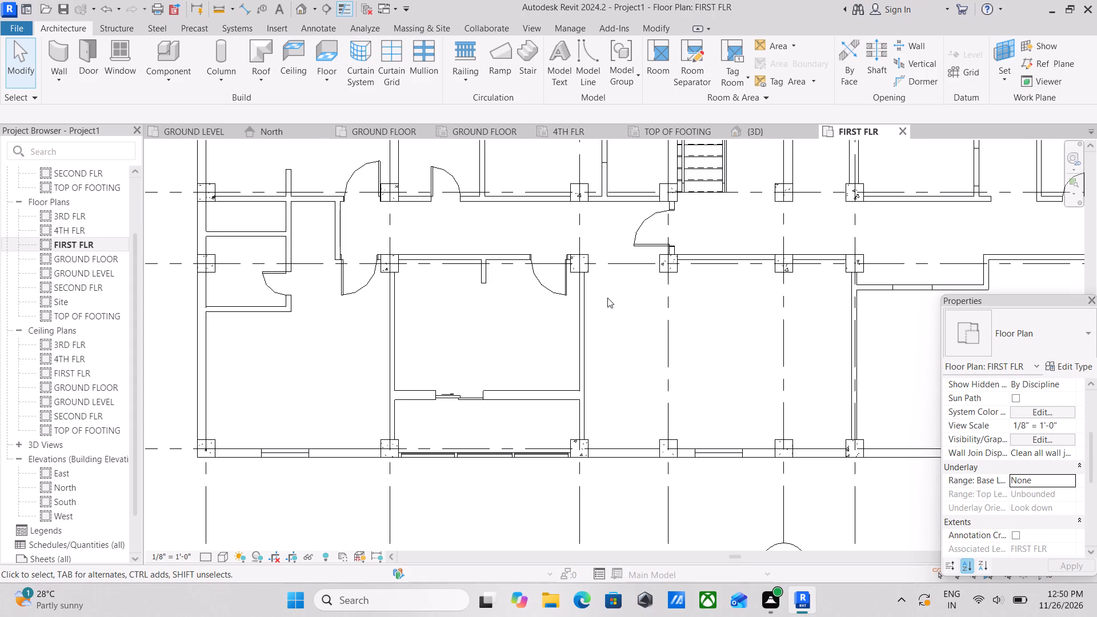
scroll(606, 258, up, 6)
scroll(603, 311, up, 1)
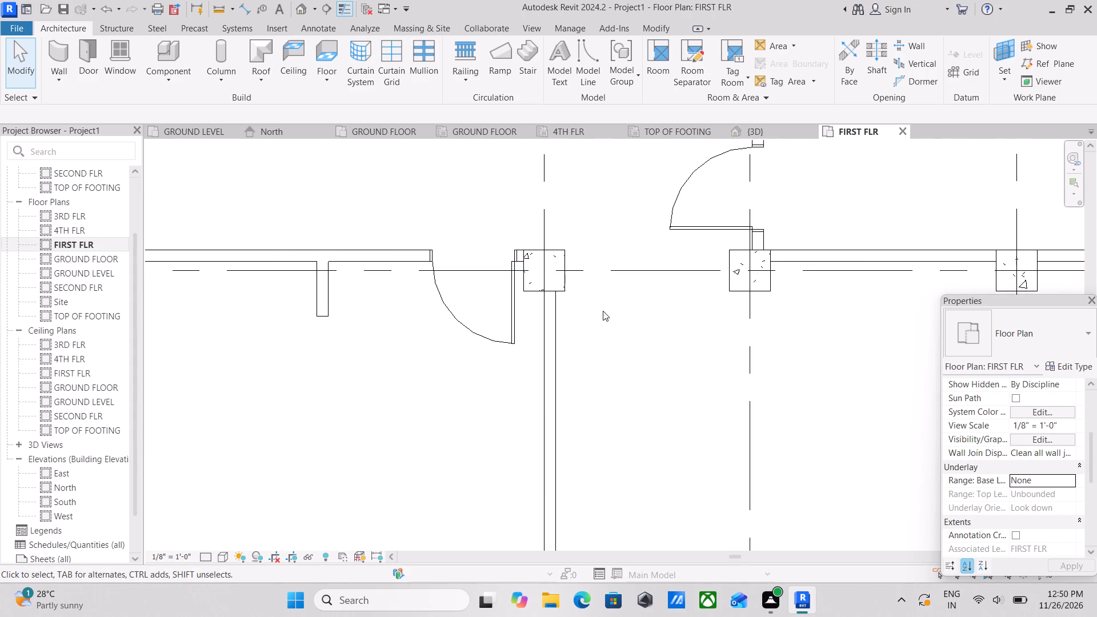
middle_drag(603, 311, 595, 342)
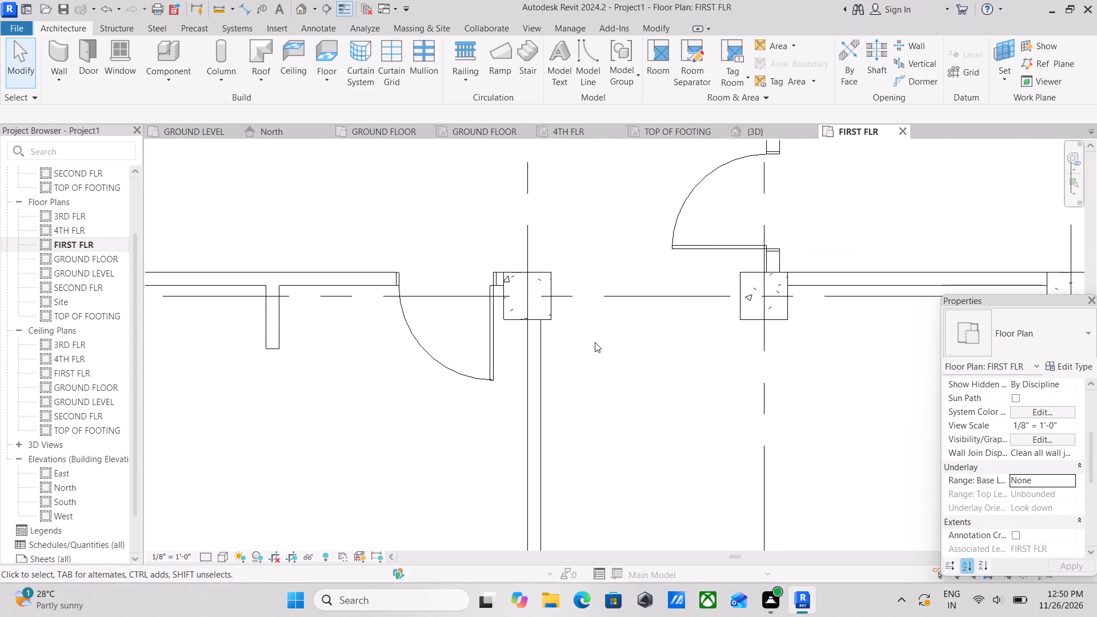
scroll(595, 342, down, 3)
scroll(647, 357, down, 1)
middle_drag(647, 357, 635, 295)
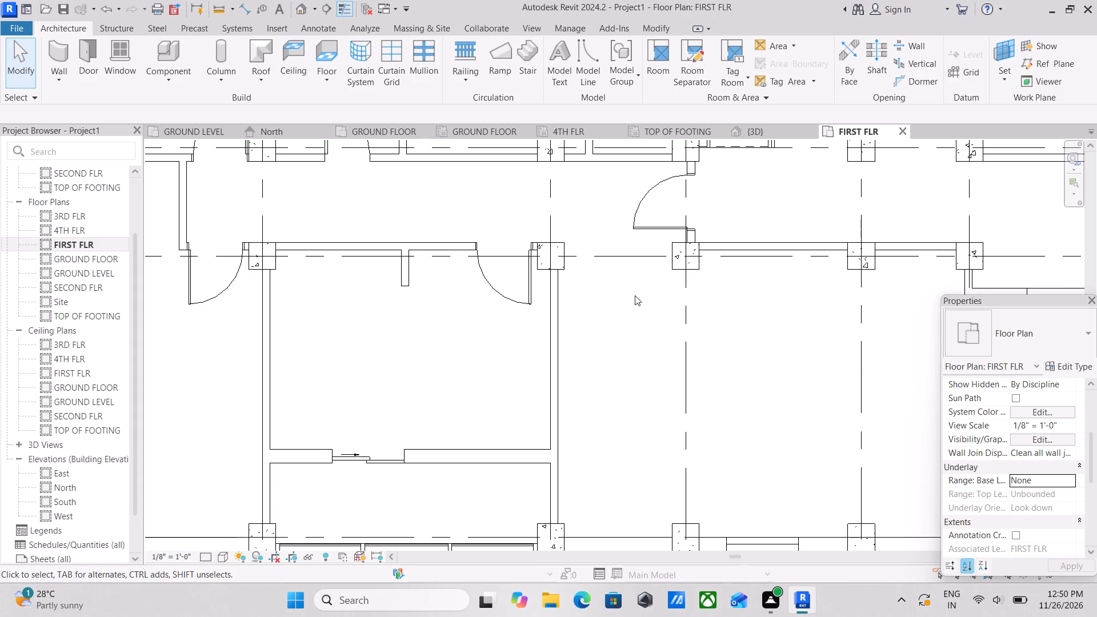
scroll(635, 295, down, 2)
scroll(760, 334, down, 1)
middle_drag(760, 334, 727, 334)
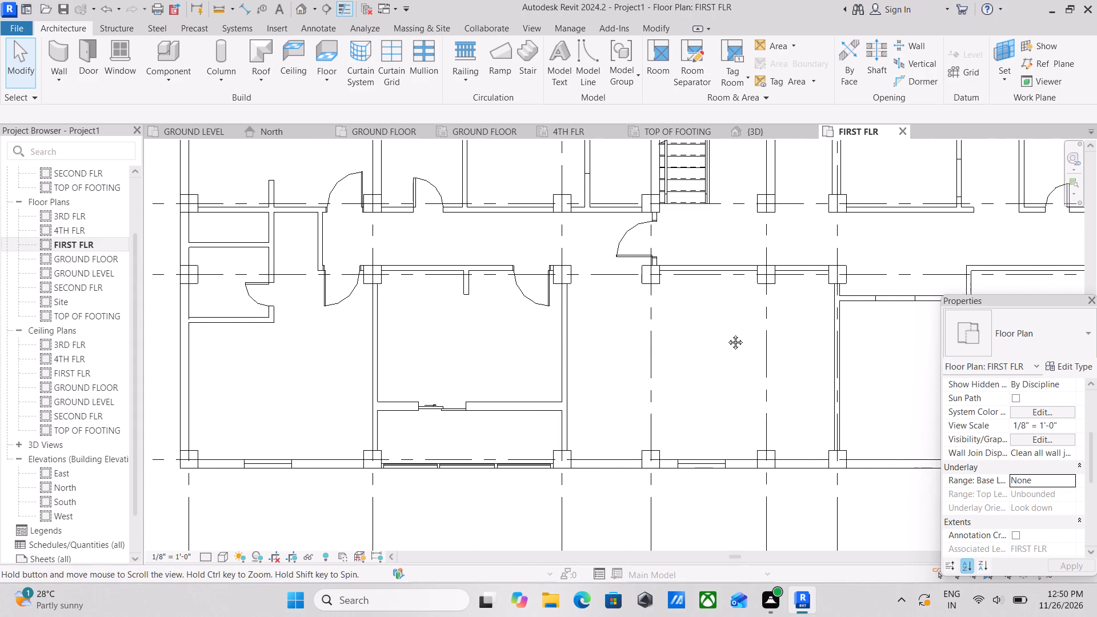
middle_drag(727, 334, 747, 343)
Draw a 6'-0" long INTERIOR WALL 5" along grid KK between the columns on grids DD and CC, flush with their corridor-side faces.
scroll(647, 310, up, 2)
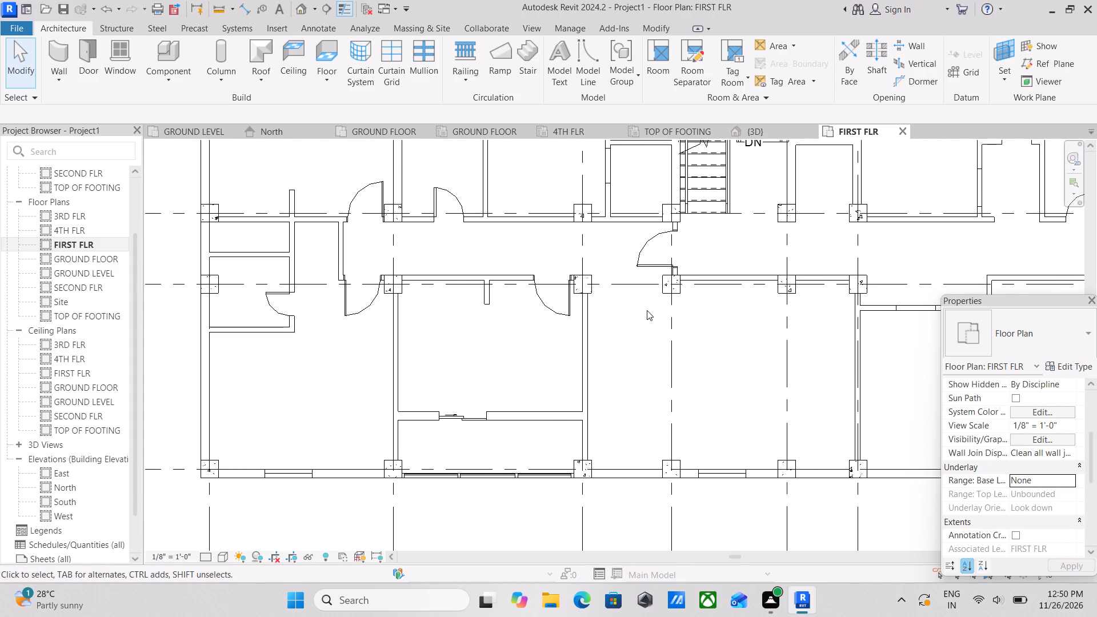
scroll(647, 310, up, 1)
scroll(587, 290, up, 2)
middle_drag(587, 290, 592, 318)
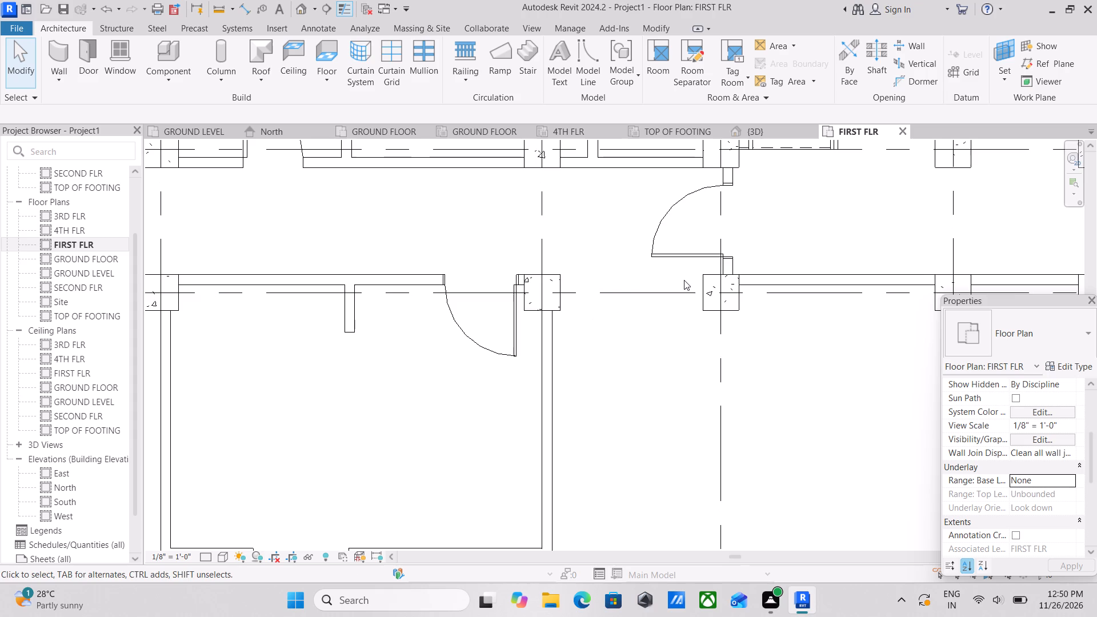
scroll(626, 328, down, 2)
middle_drag(626, 328, 596, 325)
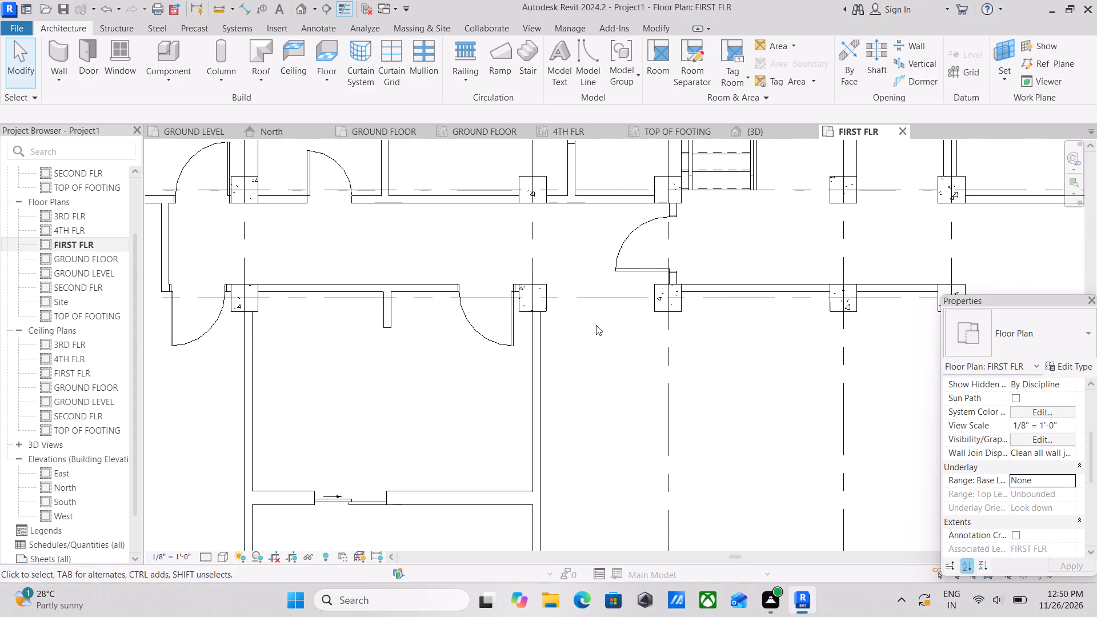
text(wa)
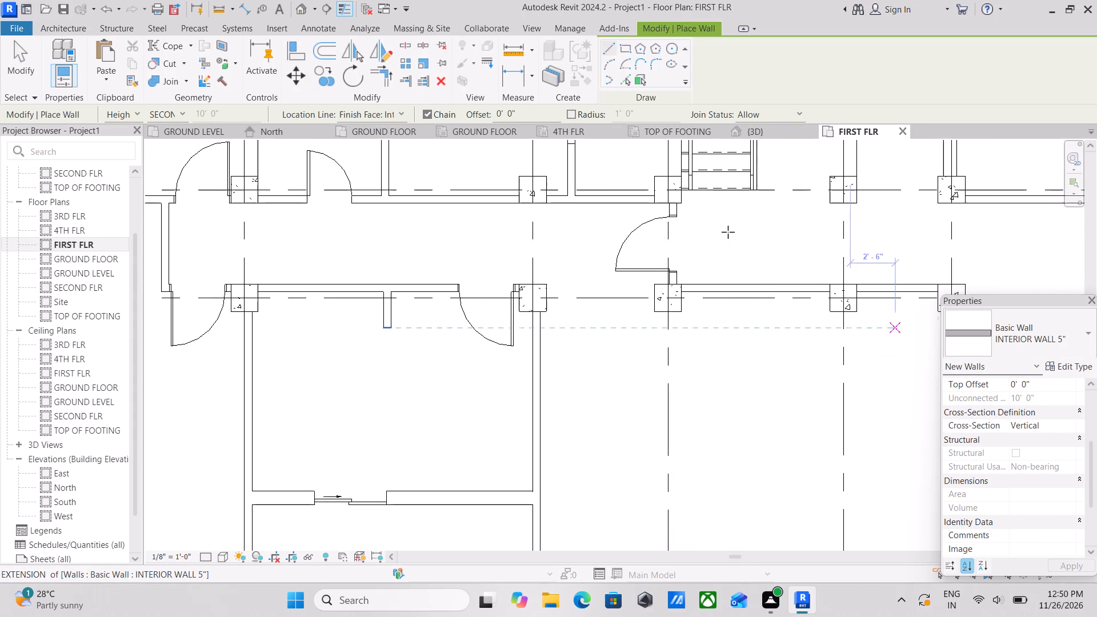
scroll(715, 249, up, 4)
scroll(623, 284, up, 3)
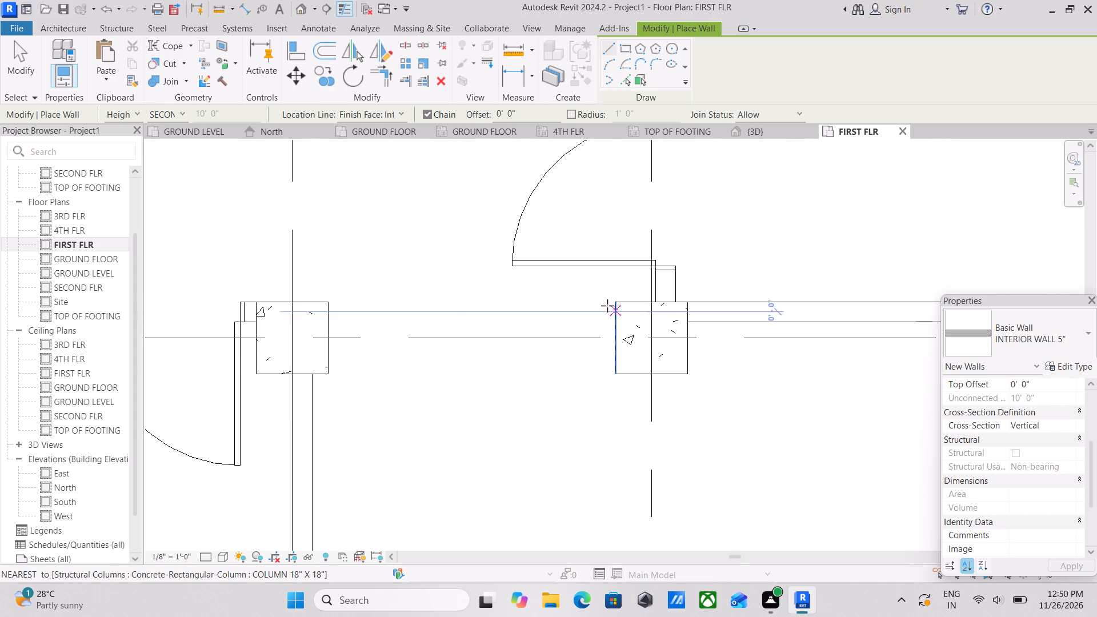
click(617, 306)
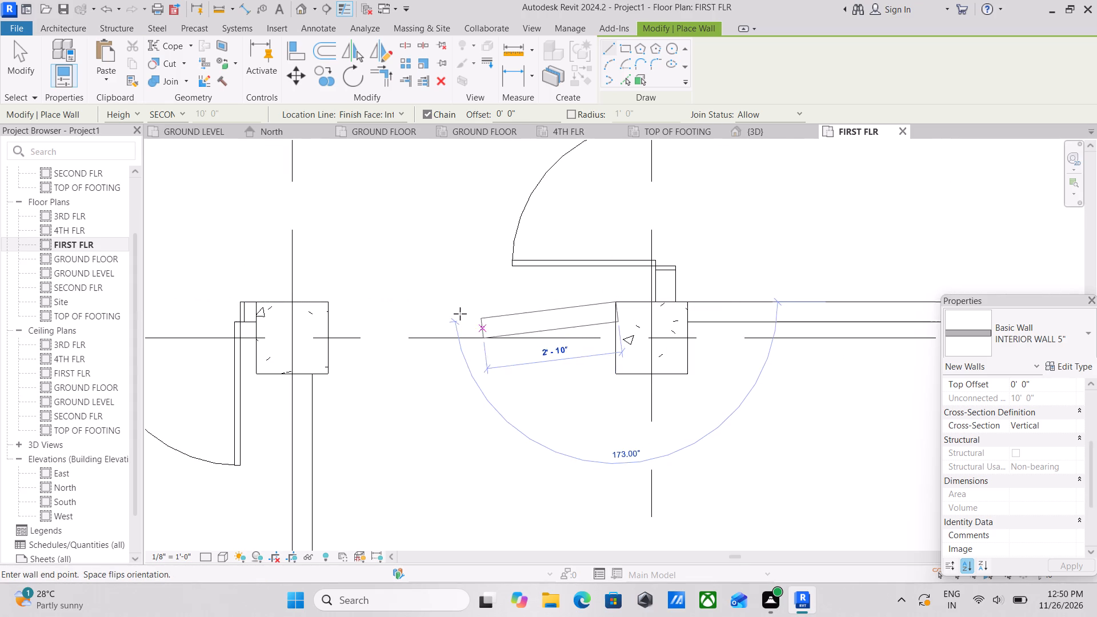
middle_drag(326, 303, 359, 313)
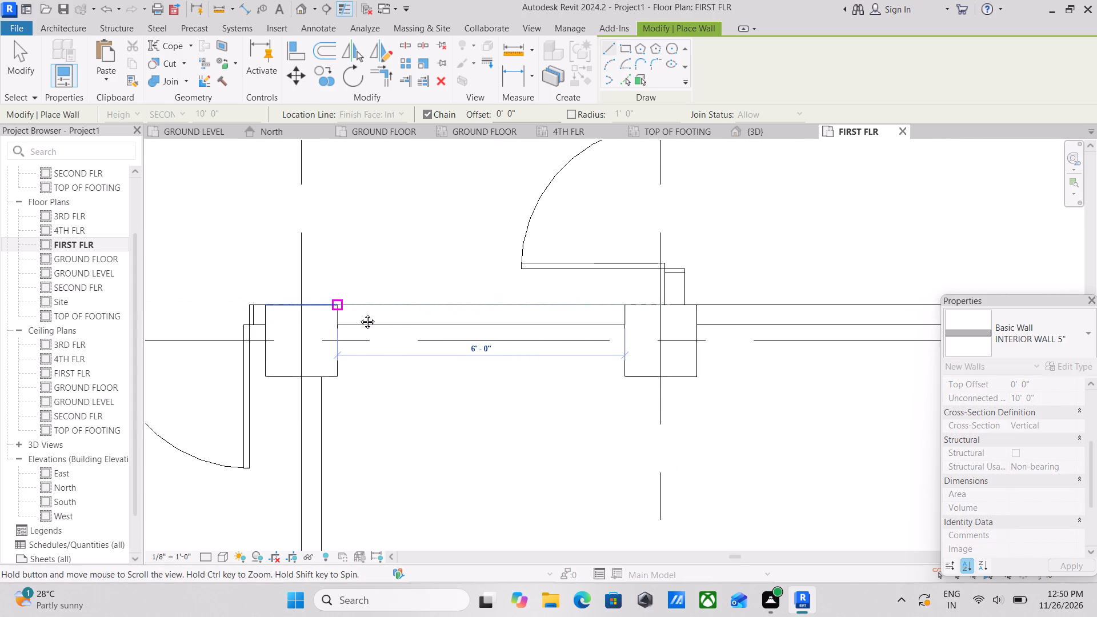
middle_drag(359, 313, 397, 324)
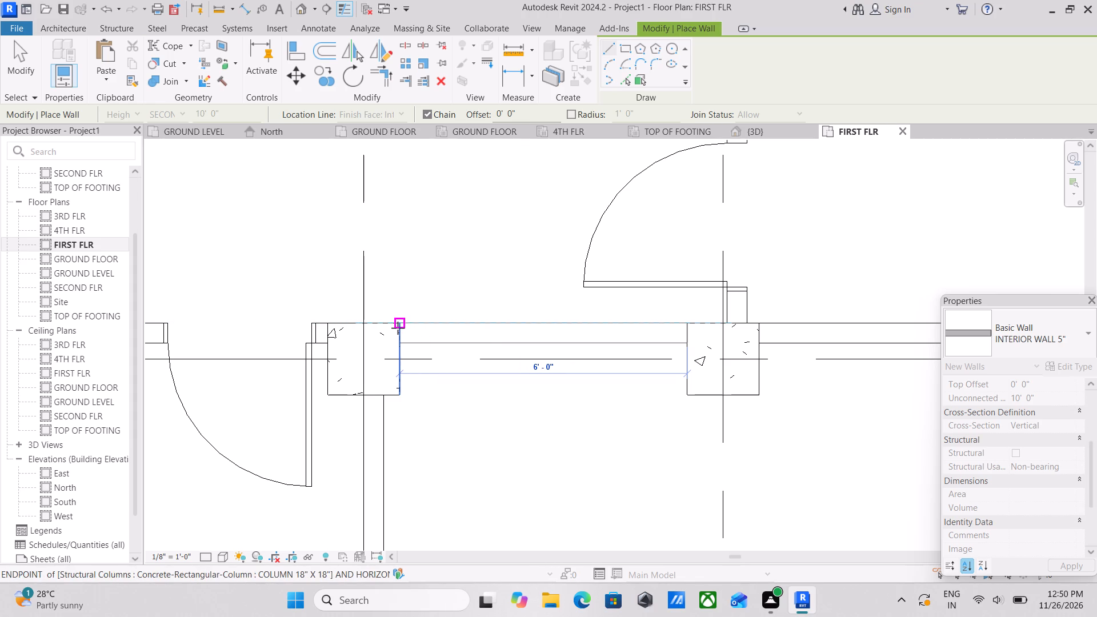
click(398, 328)
key(Escape)
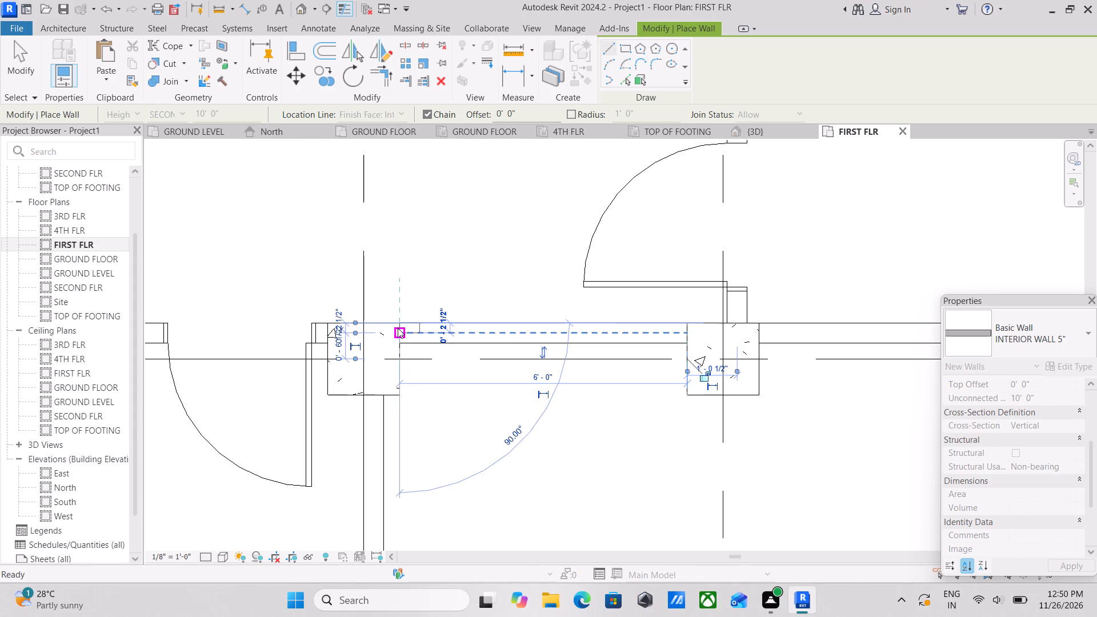
scroll(470, 309, down, 9)
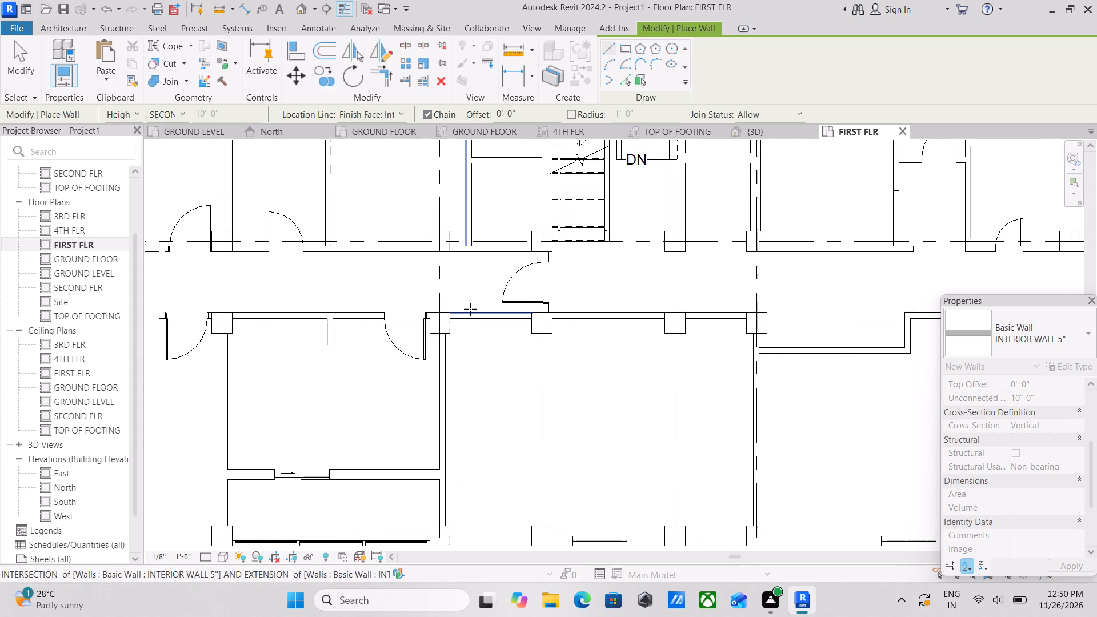
In the 3D view seen from the right side, delete all walls, doors, windows, curtain walls, railings and stairs on the SECOND FLR and 3RD FLR storeys.
key(Escape)
key(Escape)
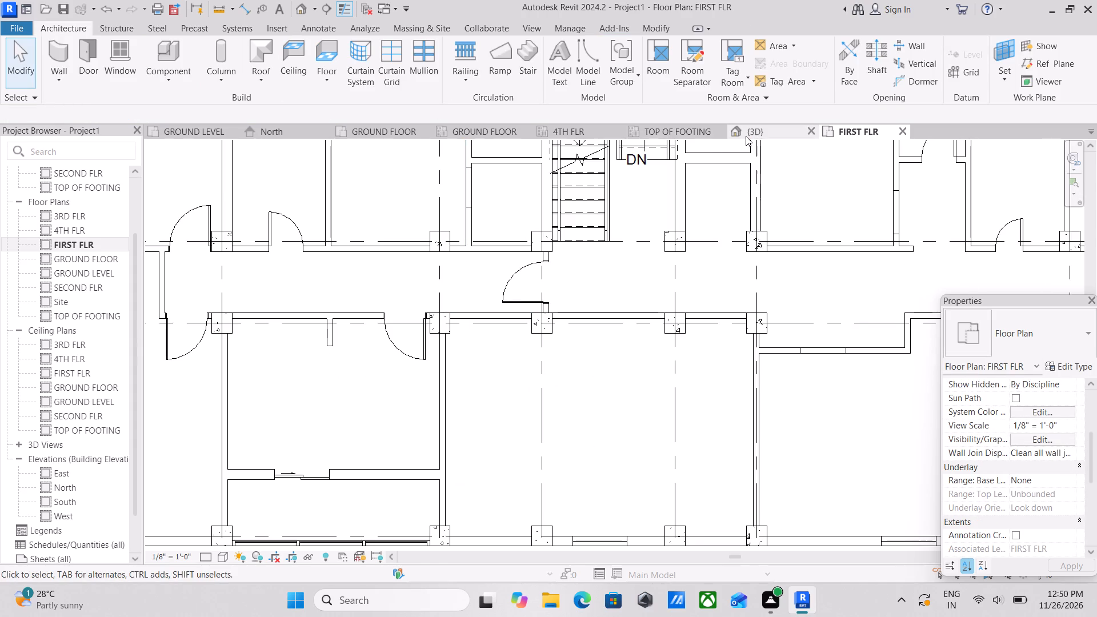
click(746, 136)
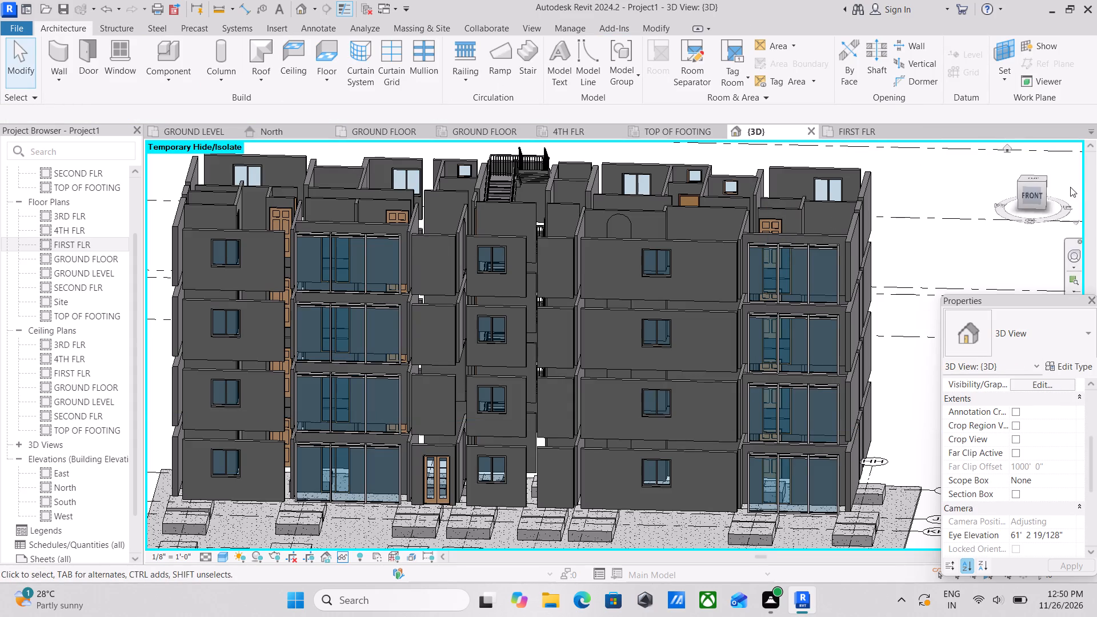
click(1045, 197)
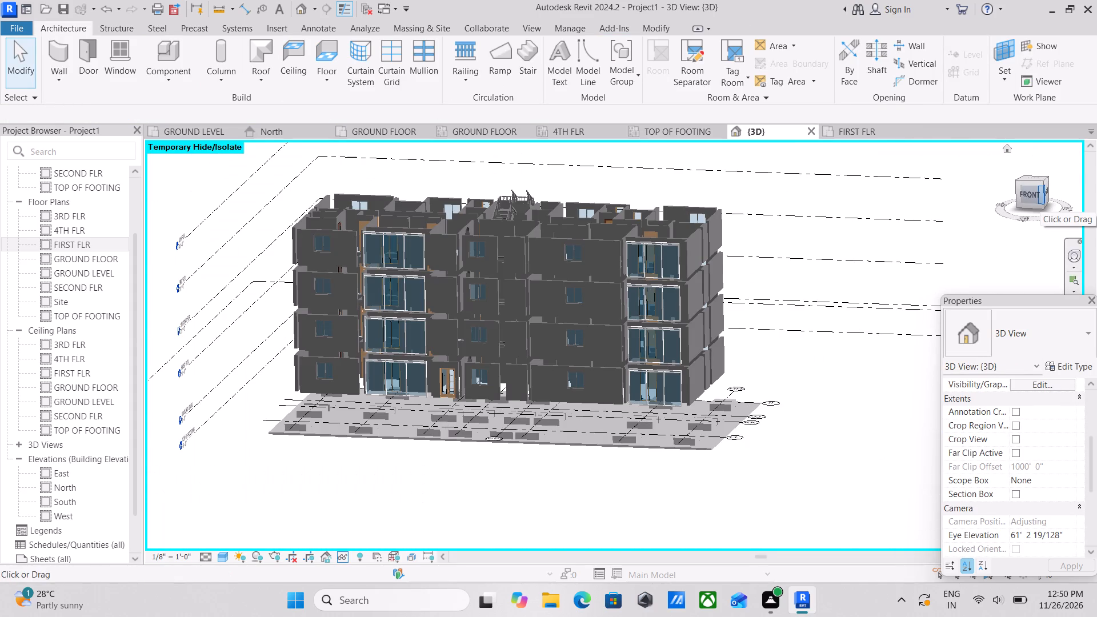
scroll(1041, 193, up, 1)
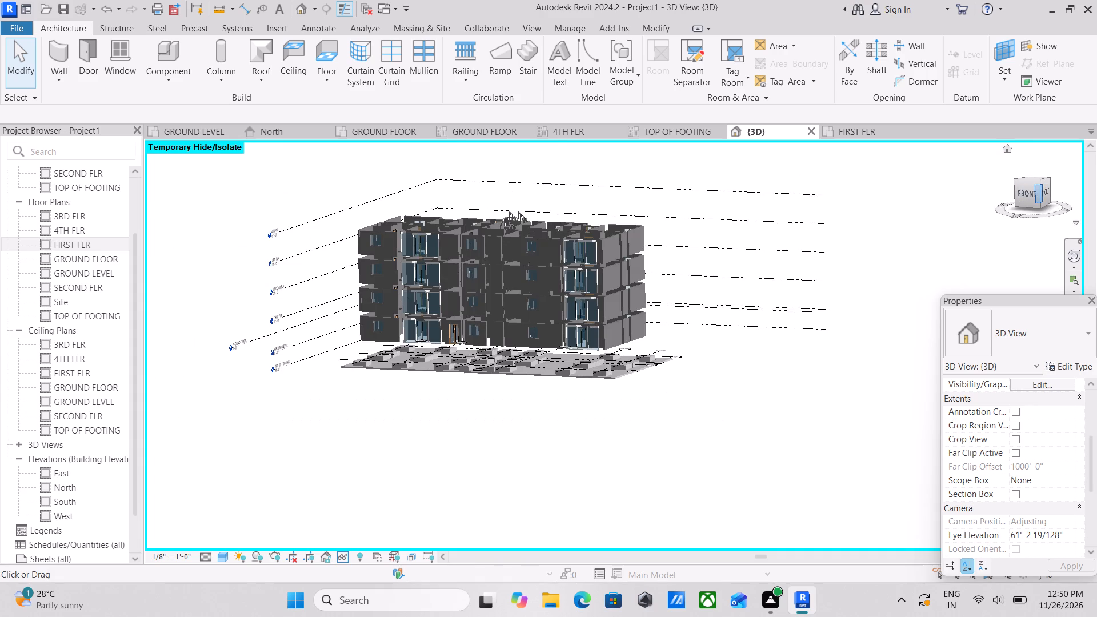
scroll(1041, 193, up, 2)
click(1038, 194)
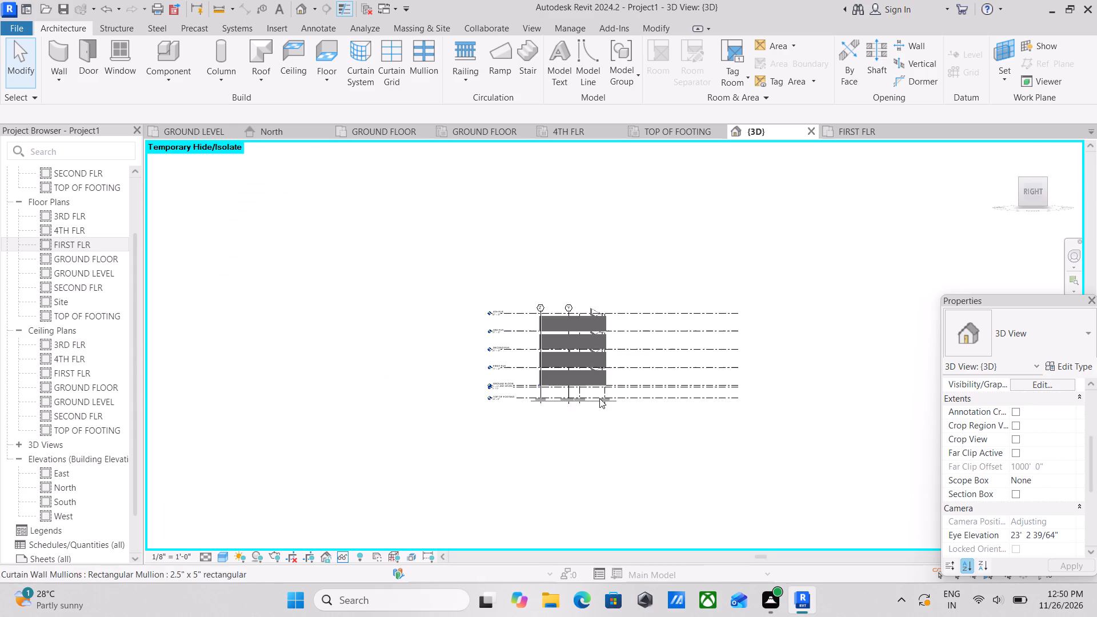
scroll(594, 398, up, 3)
scroll(529, 323, up, 2)
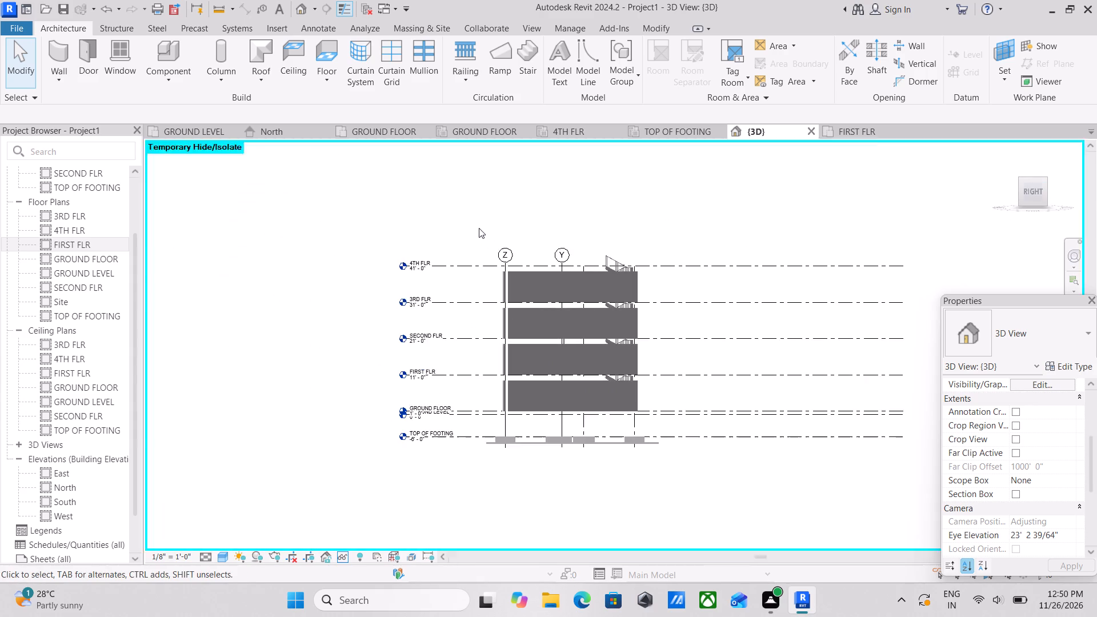
scroll(479, 228, up, 3)
drag(442, 229, 458, 259)
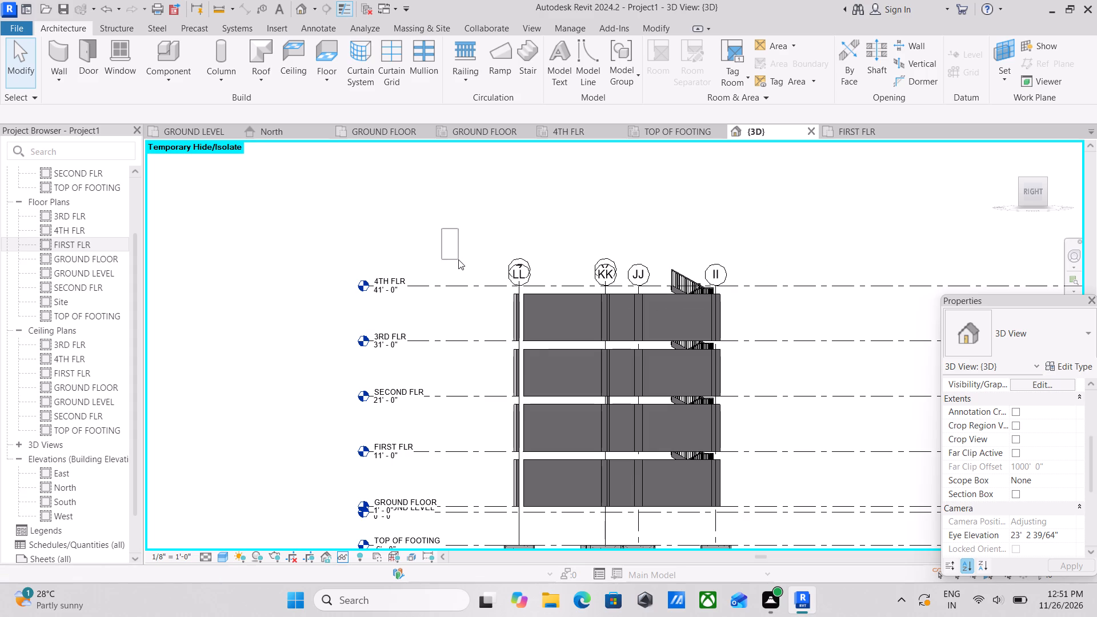
drag(458, 259, 699, 442)
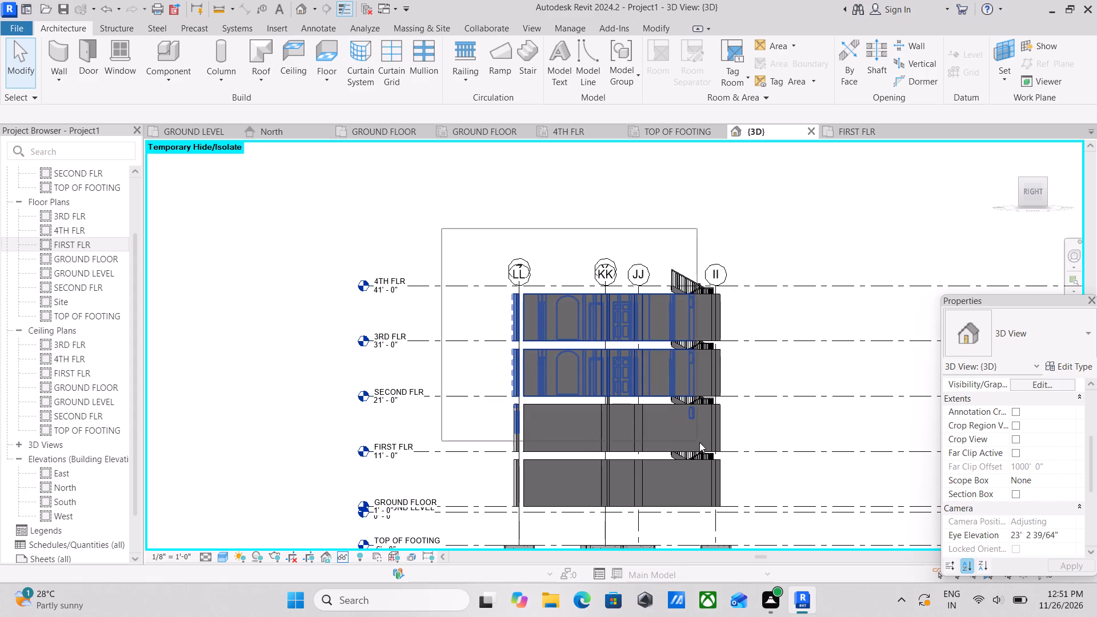
drag(699, 442, 742, 411)
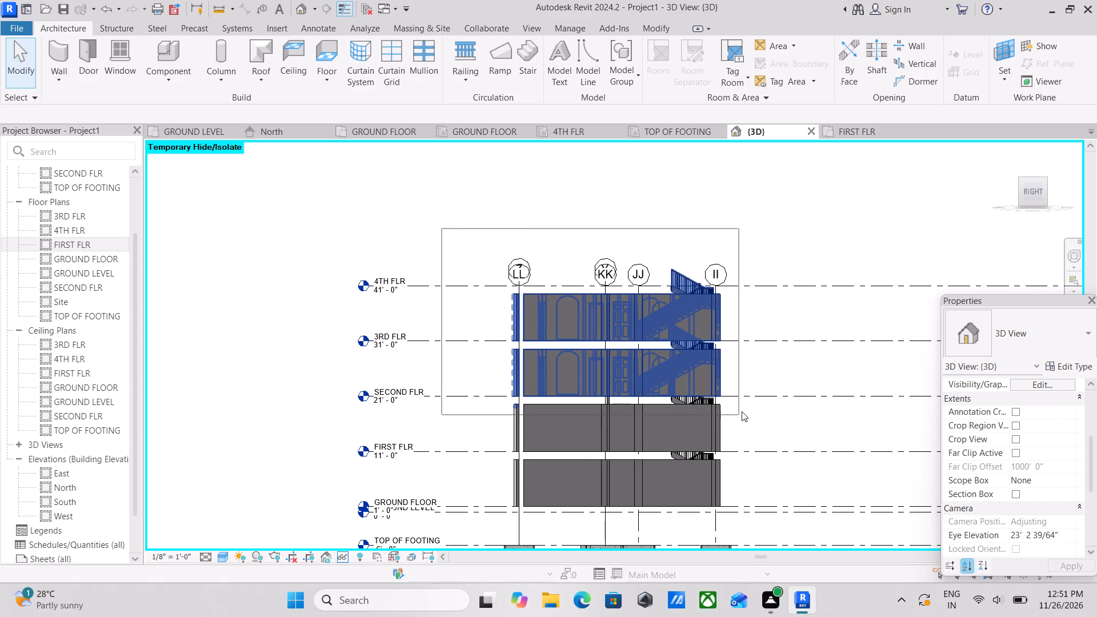
drag(742, 411, 749, 401)
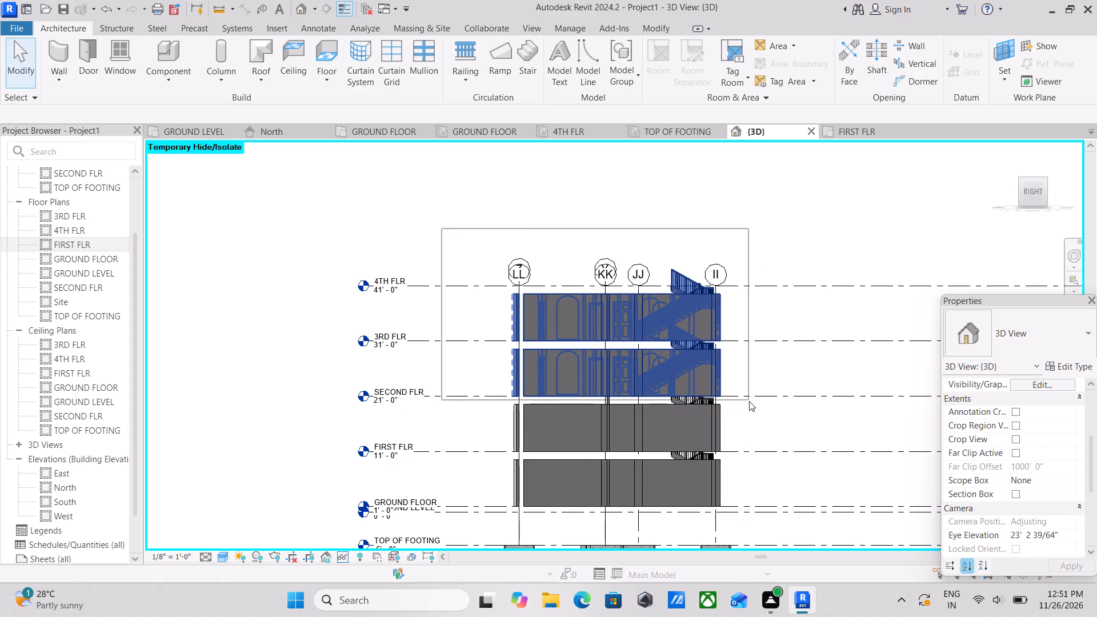
drag(749, 401, 747, 403)
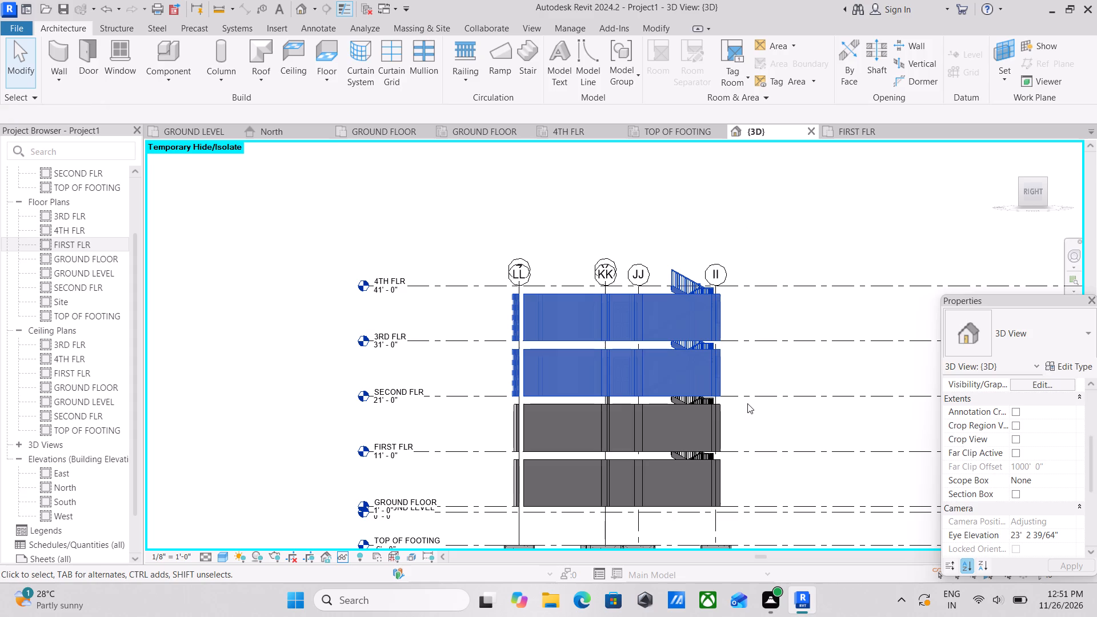
click(618, 58)
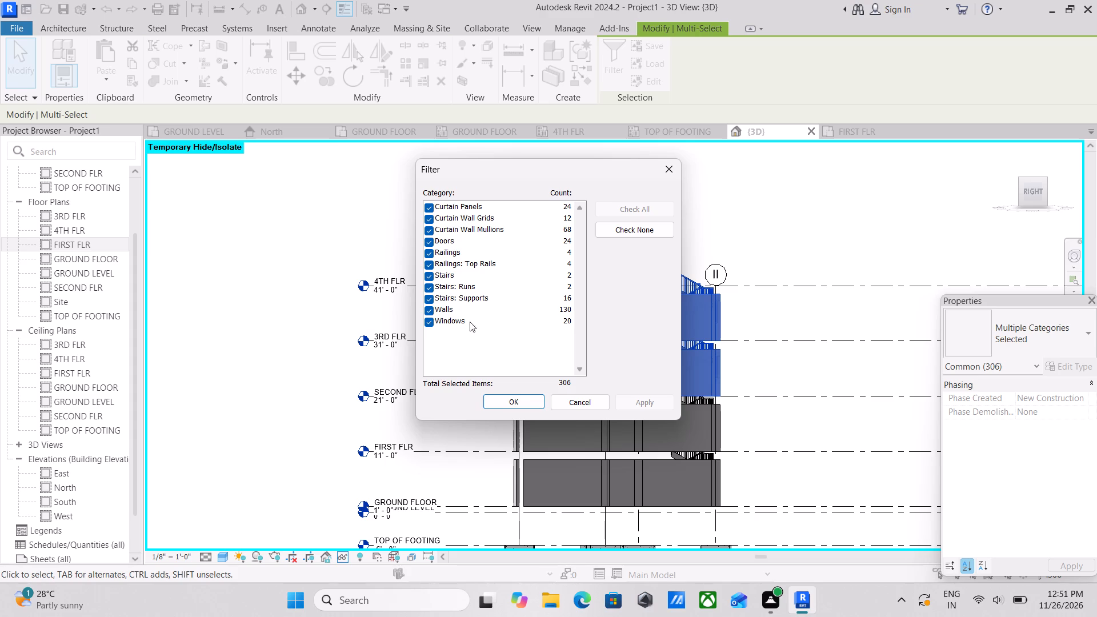
click(515, 403)
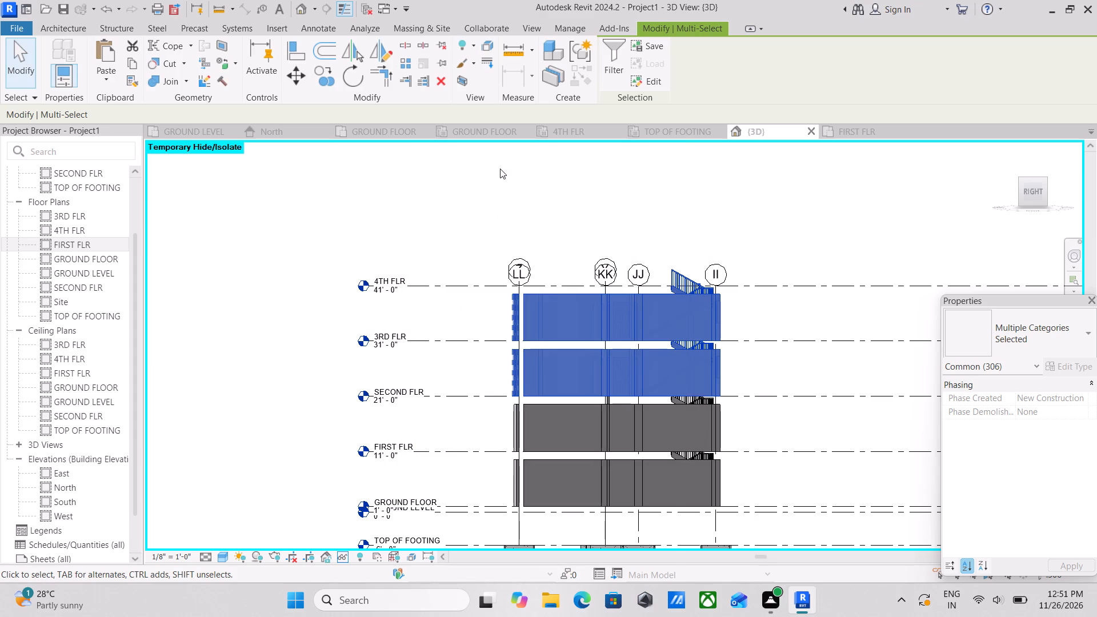
right_click(497, 174)
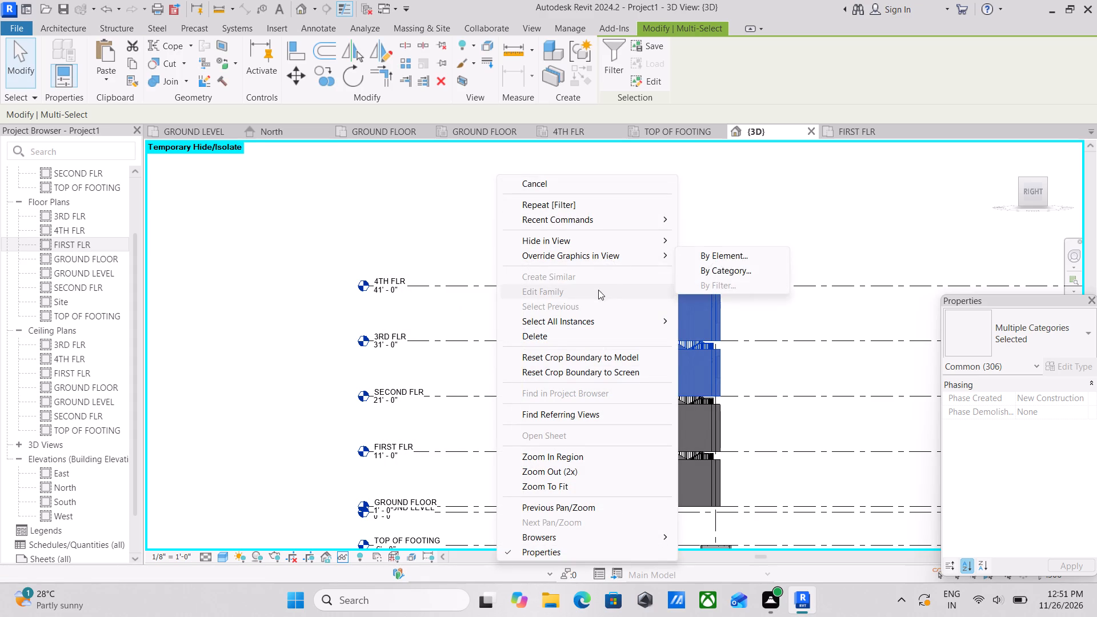
click(538, 339)
Examine the ground and first storeys in the 3D view, focusing on the first-floor interior walls and the staircase.
scroll(604, 396, up, 1)
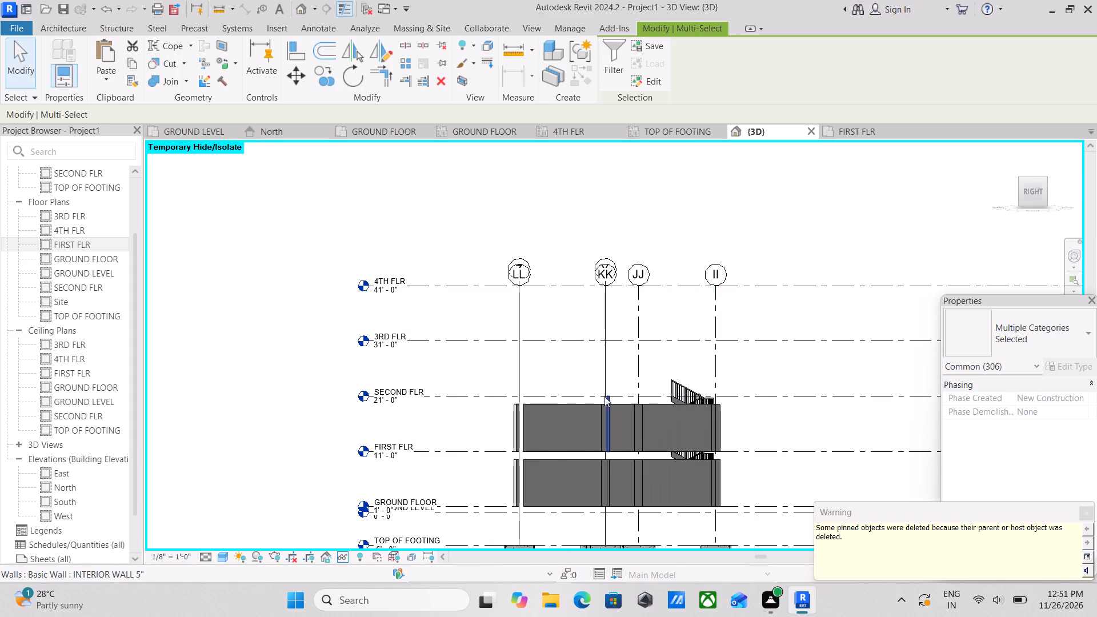
scroll(602, 396, down, 2)
middle_drag(602, 396, 540, 359)
scroll(541, 359, down, 3)
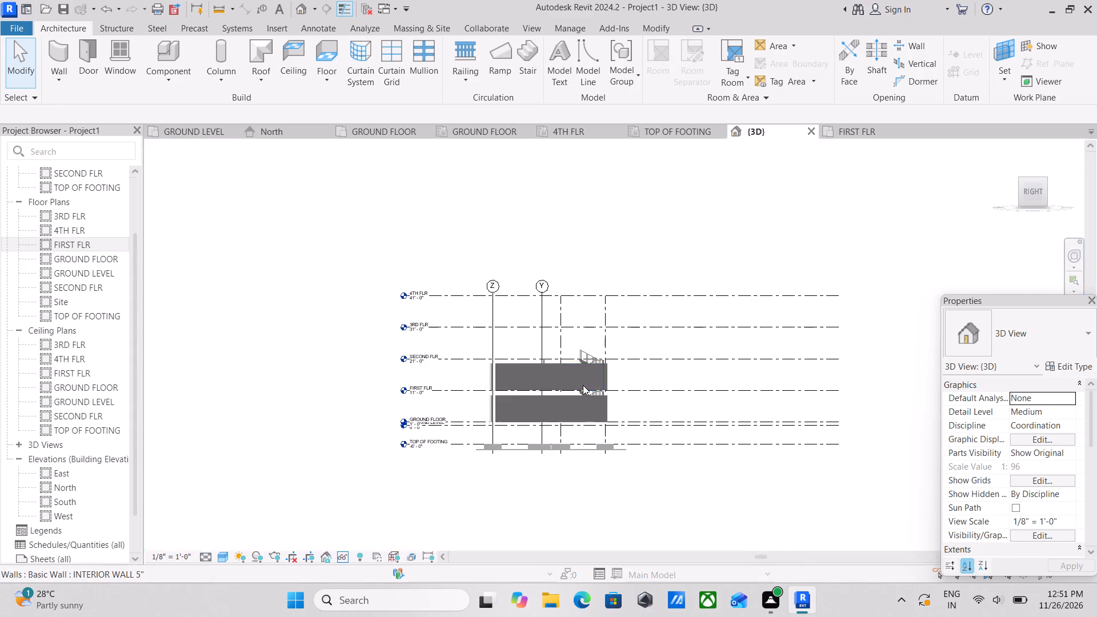
scroll(583, 385, down, 1)
shift+middle_drag(537, 373, 610, 455)
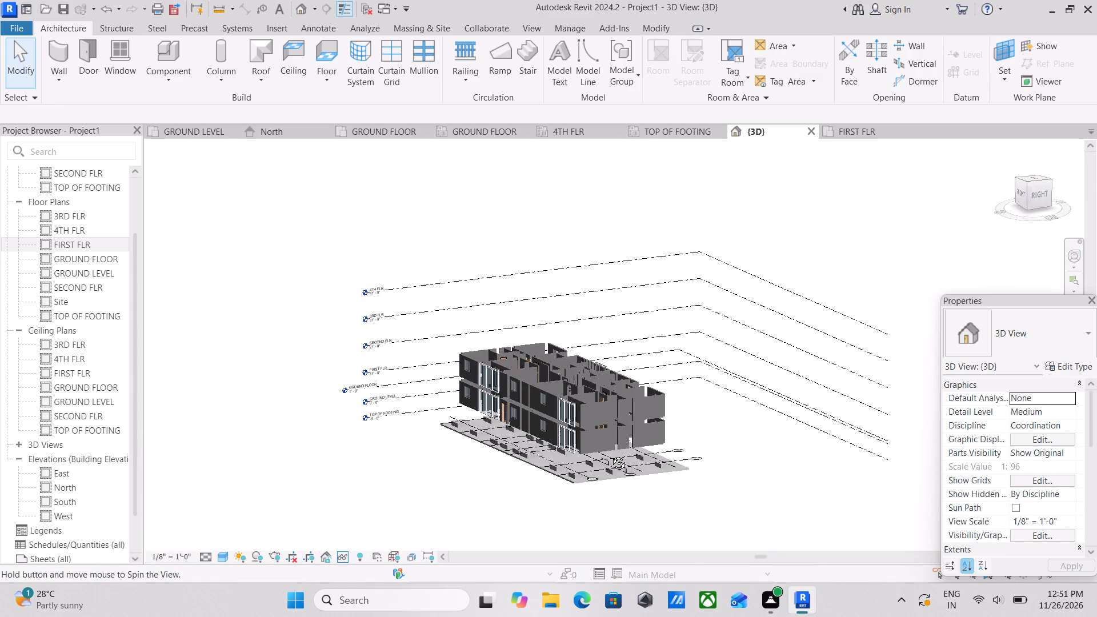
shift+middle_drag(610, 455, 614, 459)
scroll(572, 350, up, 4)
scroll(556, 422, up, 3)
shift+middle_drag(556, 422, 590, 454)
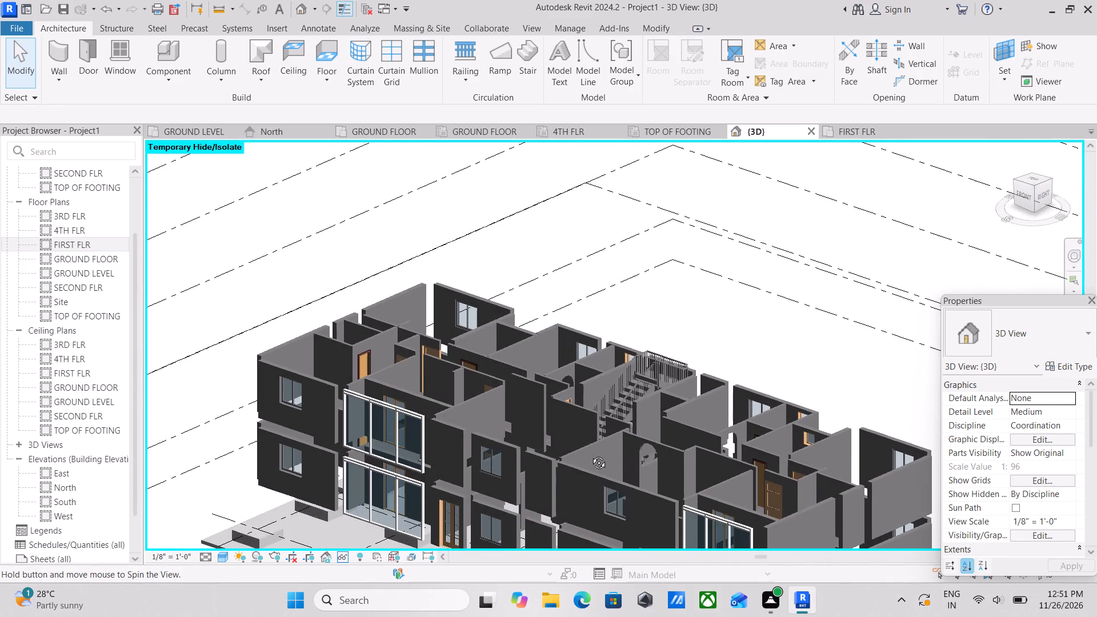
shift+middle_drag(590, 454, 566, 450)
scroll(566, 450, up, 3)
shift+middle_drag(577, 430, 604, 436)
shift+scroll(604, 436, up, 3)
scroll(604, 436, down, 4)
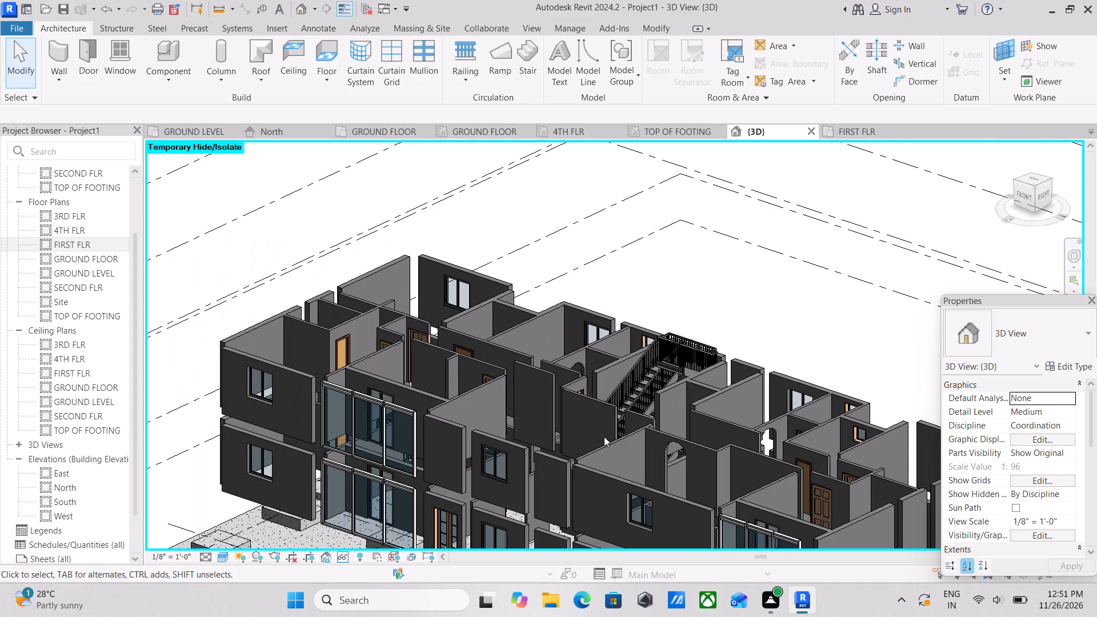
scroll(604, 436, down, 2)
scroll(537, 411, up, 3)
scroll(526, 408, down, 3)
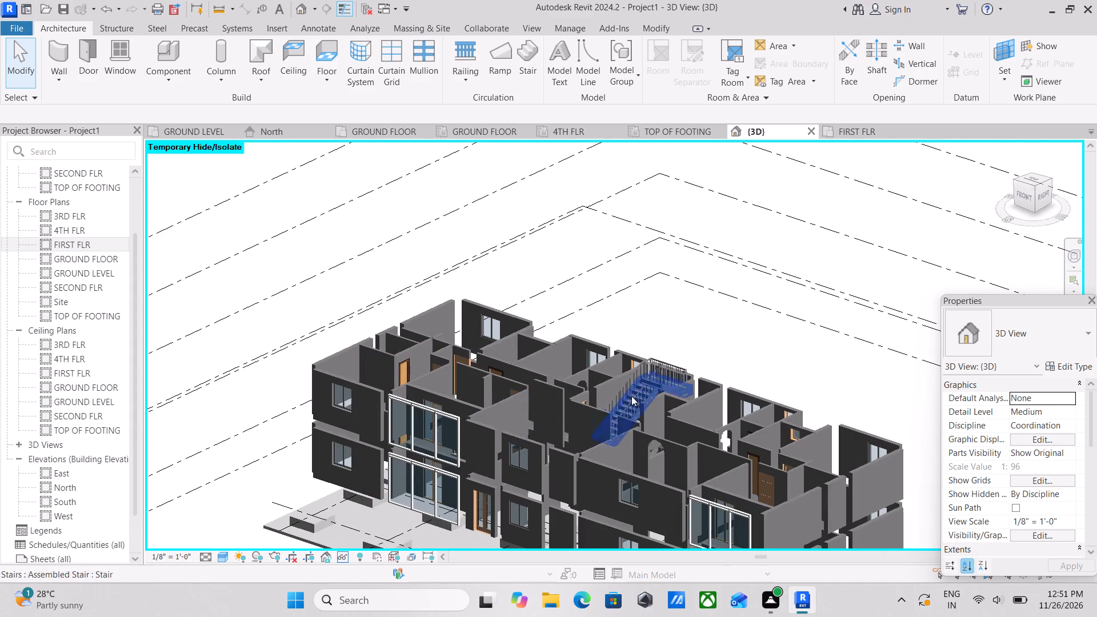
middle_drag(631, 396, 556, 353)
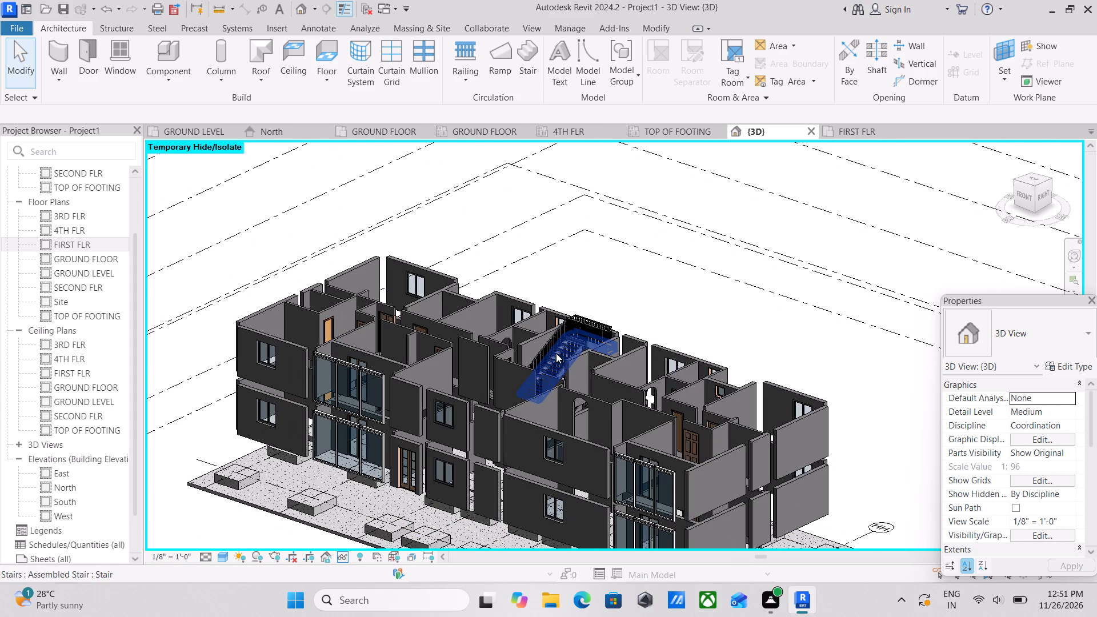
scroll(556, 353, up, 3)
scroll(556, 353, down, 1)
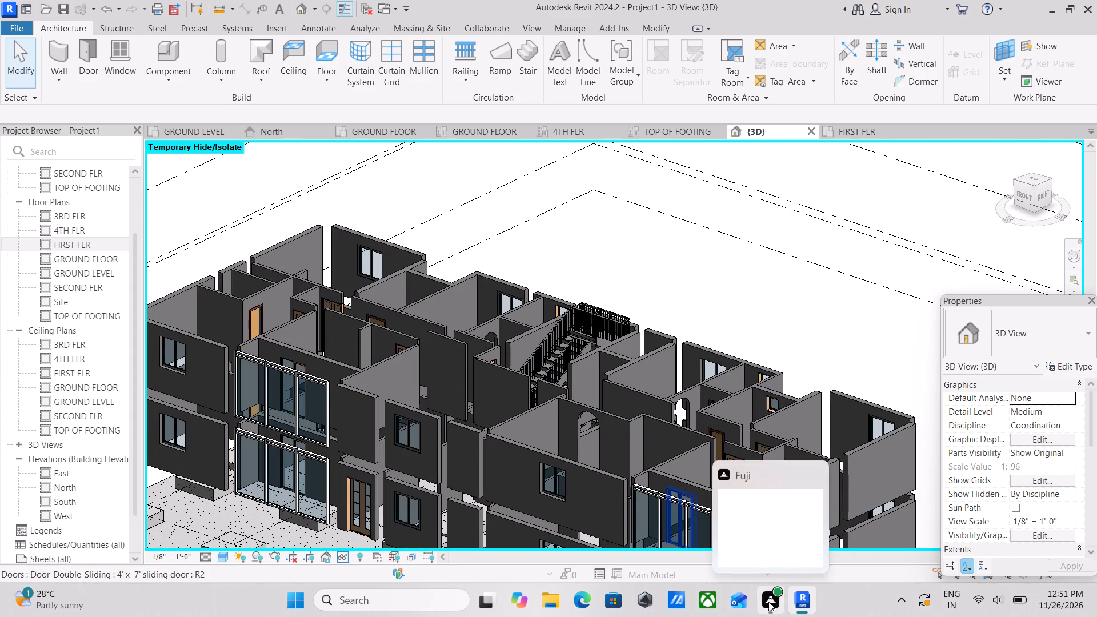
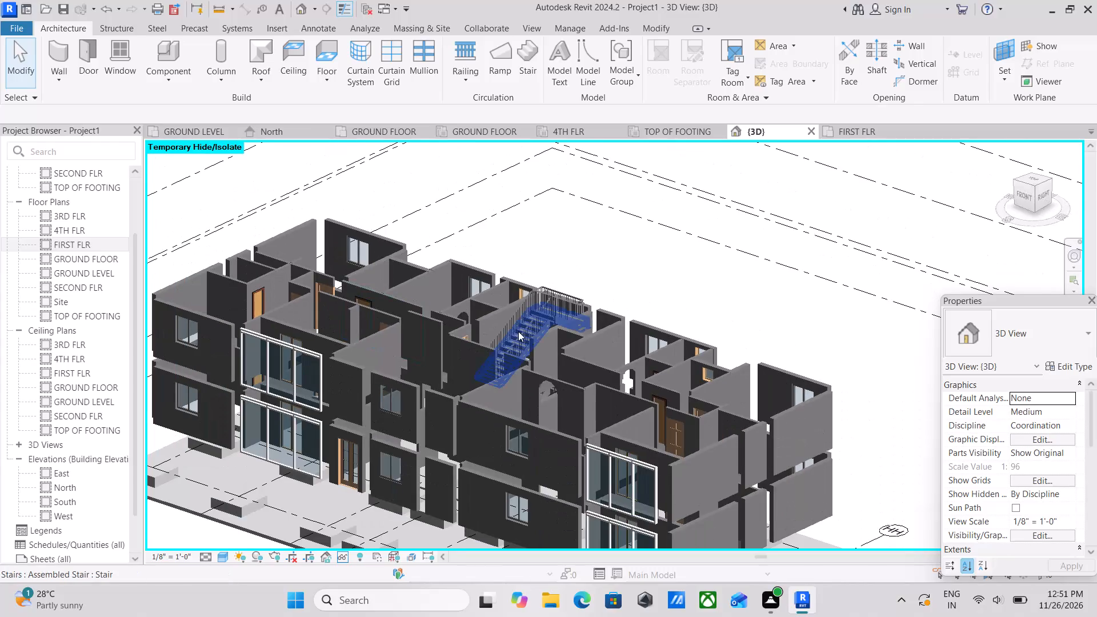
Examine the isolated ground and first storeys in the 3D view, focusing on the front walls, interior partitions and staircase.
scroll(518, 331, up, 2)
scroll(460, 323, down, 1)
middle_drag(442, 322, 504, 355)
scroll(329, 315, down, 2)
middle_drag(329, 315, 417, 342)
scroll(417, 342, up, 2)
scroll(417, 342, down, 2)
middle_drag(417, 342, 417, 252)
middle_drag(456, 260, 420, 250)
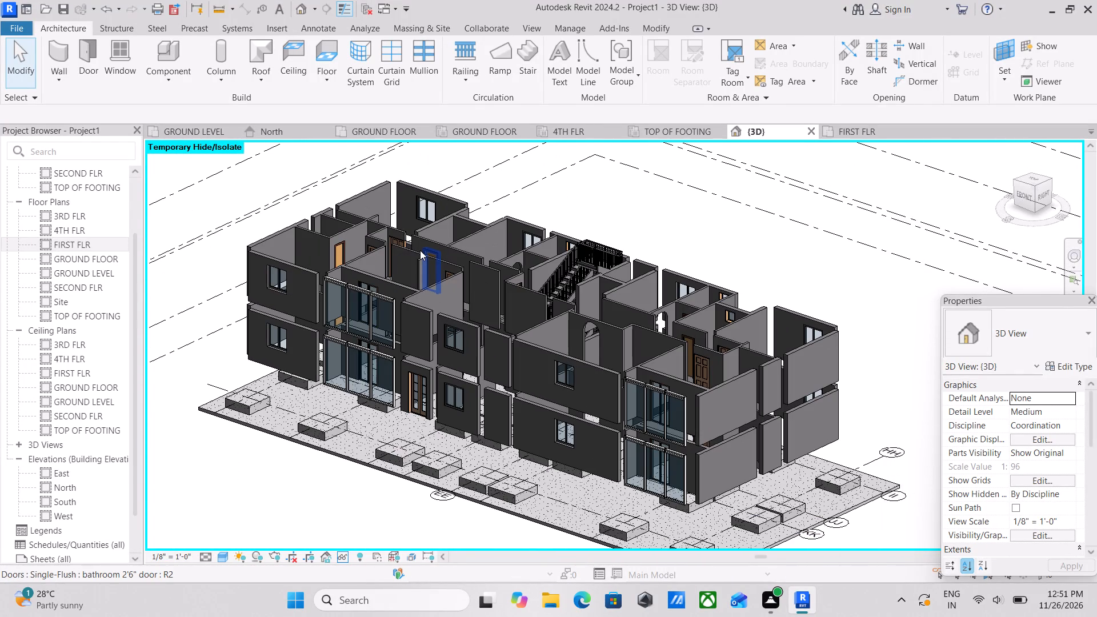
scroll(420, 250, up, 2)
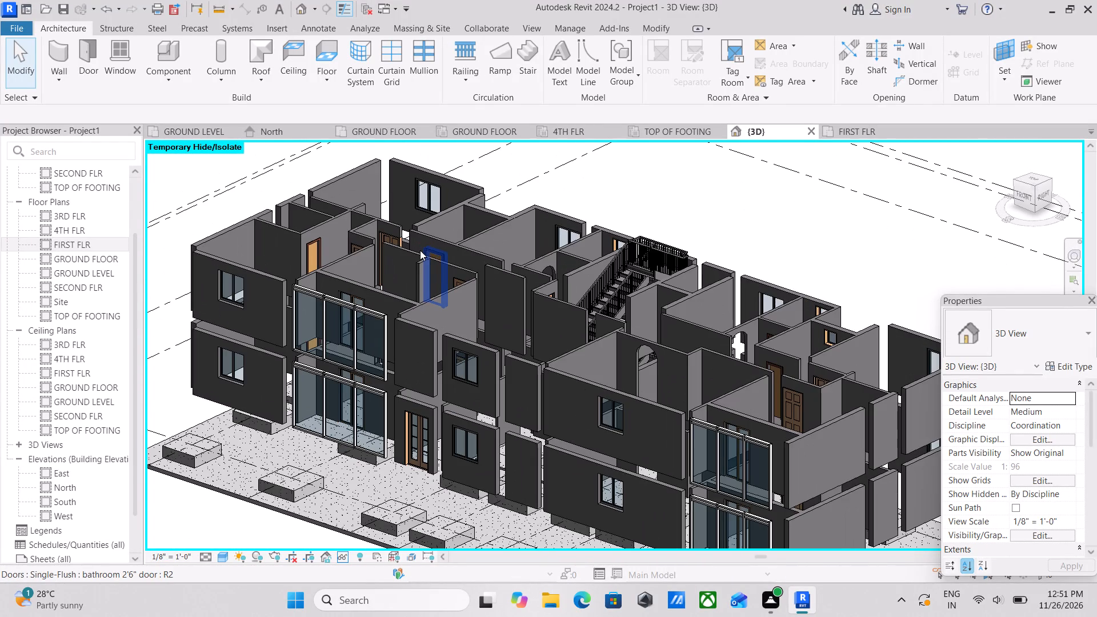
scroll(420, 250, down, 2)
scroll(420, 250, up, 4)
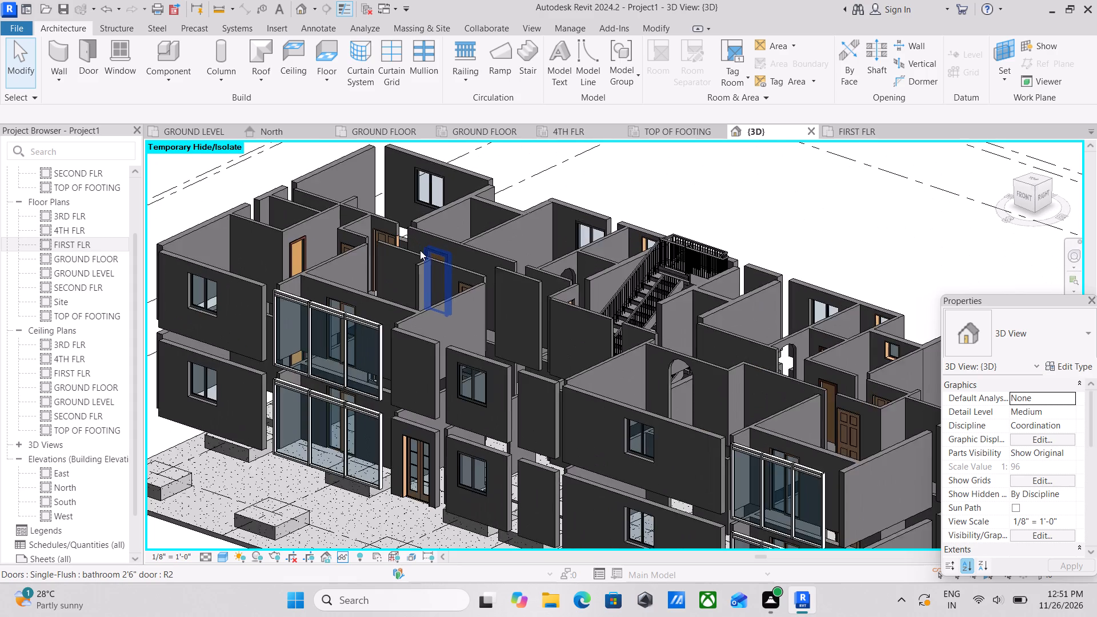
scroll(420, 250, up, 1)
Reset the temporary hide/isolate in the 3D view to bring back the hidden elements.
text(hr)
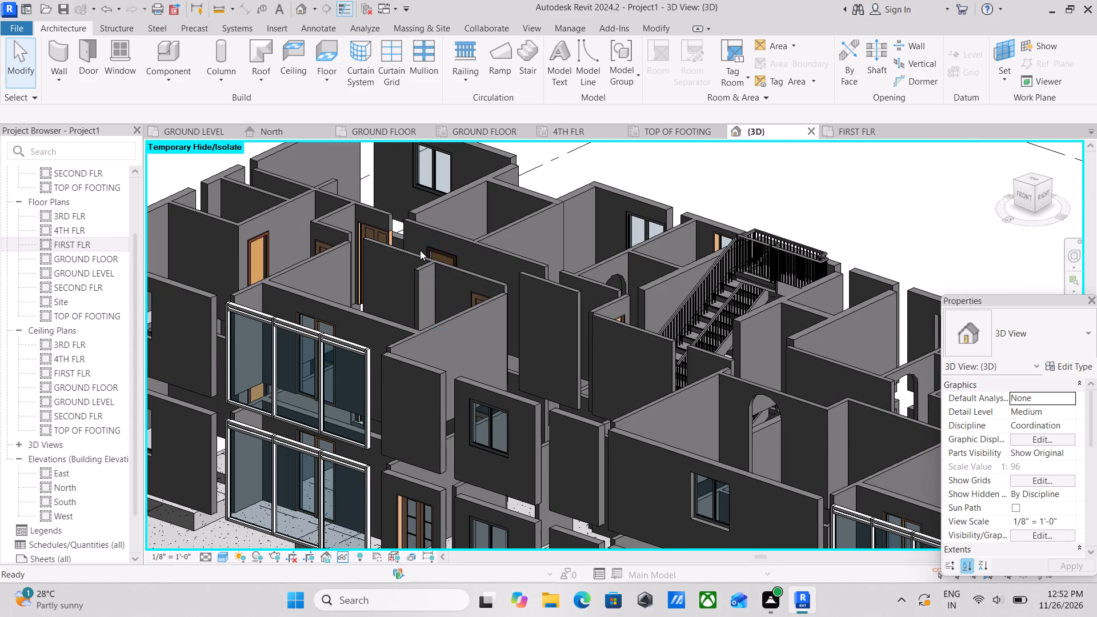
Examine the full building in the 3D view, from the front facade's curtain walls to the corner bay's beams and columns.
scroll(420, 250, down, 3)
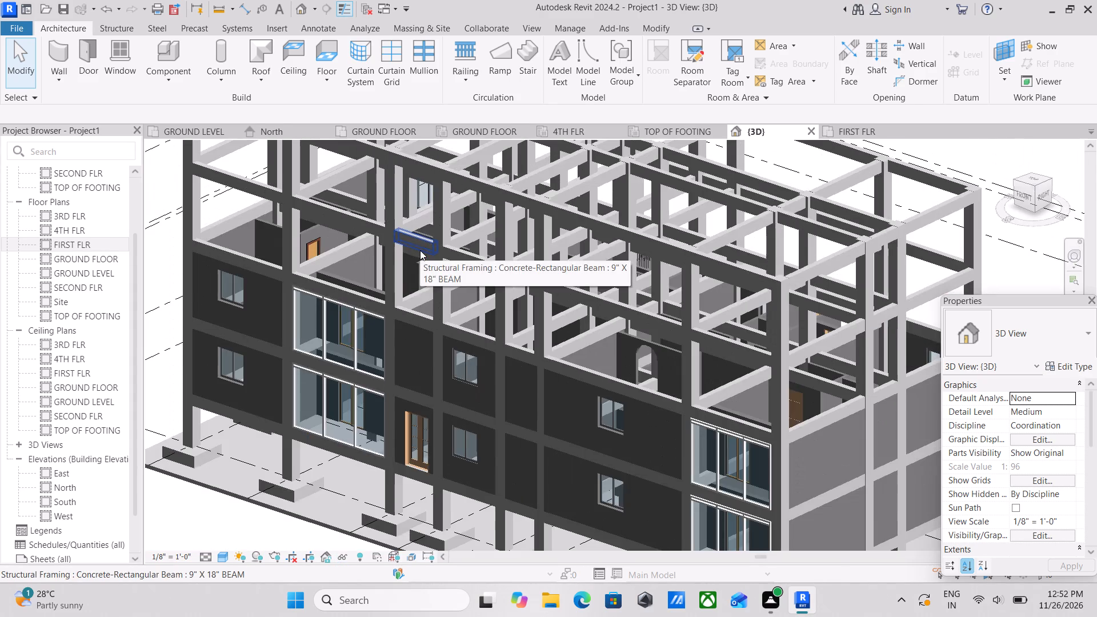
scroll(420, 250, down, 1)
middle_drag(420, 250, 393, 240)
scroll(393, 240, up, 1)
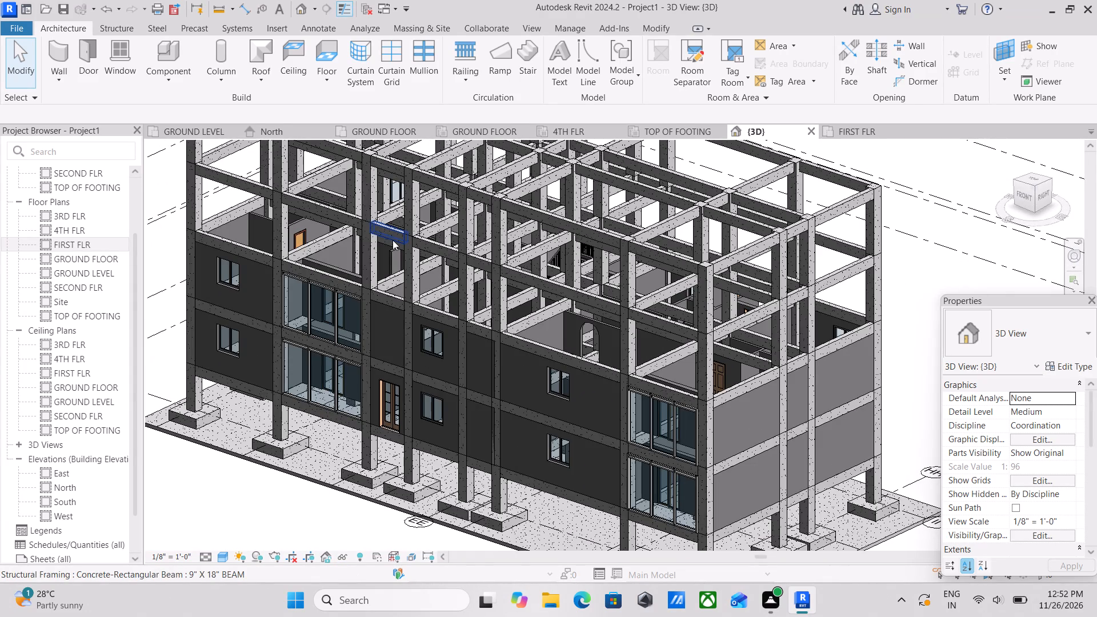
scroll(393, 240, up, 1)
scroll(393, 240, down, 2)
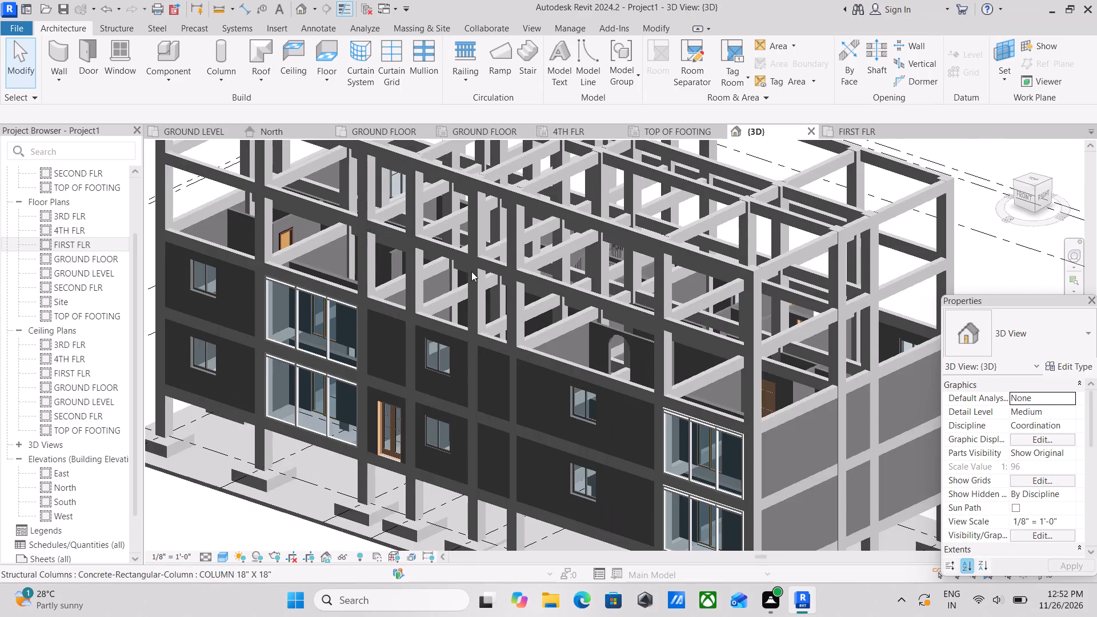
scroll(471, 277, up, 3)
scroll(471, 277, down, 2)
middle_drag(471, 277, 519, 313)
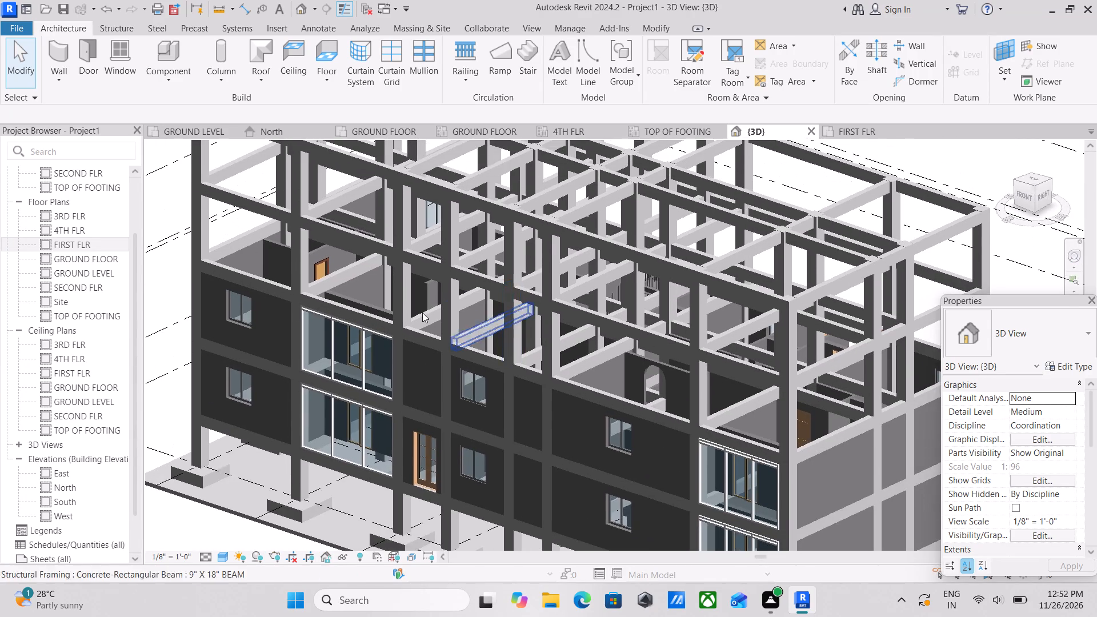
middle_drag(422, 312, 468, 276)
scroll(374, 296, up, 3)
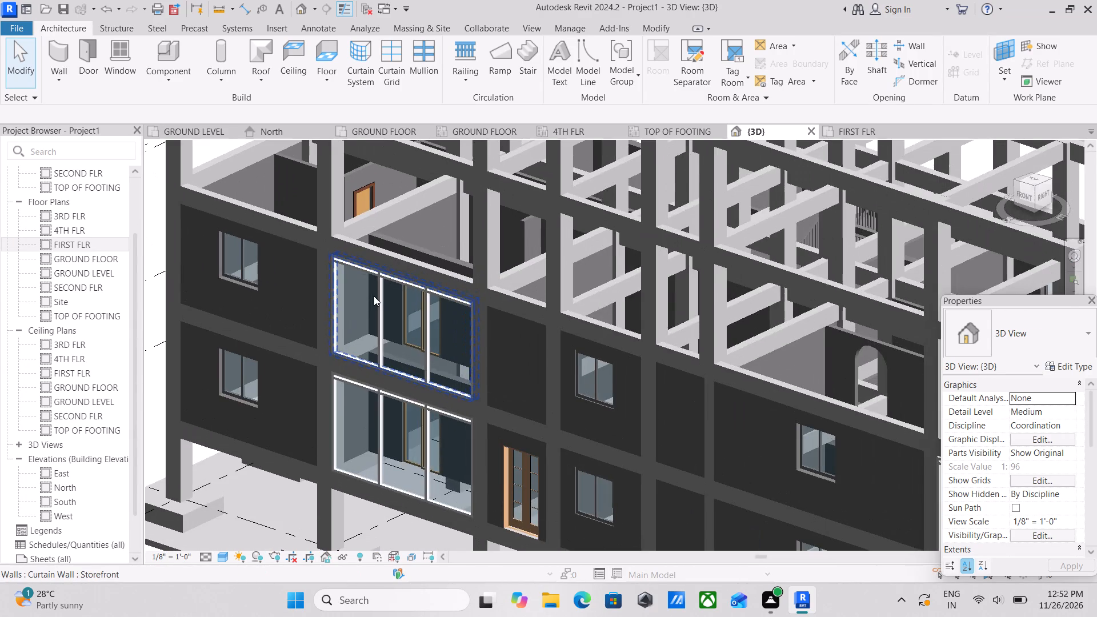
middle_drag(358, 303, 334, 266)
scroll(334, 266, up, 1)
scroll(361, 267, down, 3)
middle_drag(370, 269, 319, 243)
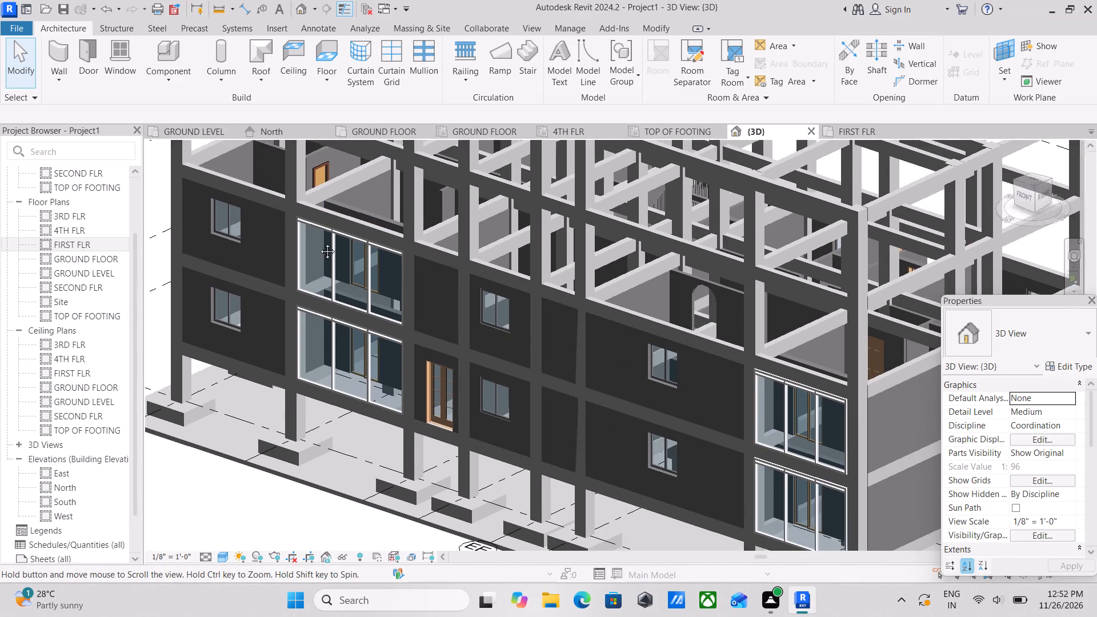
middle_drag(319, 243, 310, 239)
scroll(567, 292, down, 1)
middle_drag(562, 292, 449, 287)
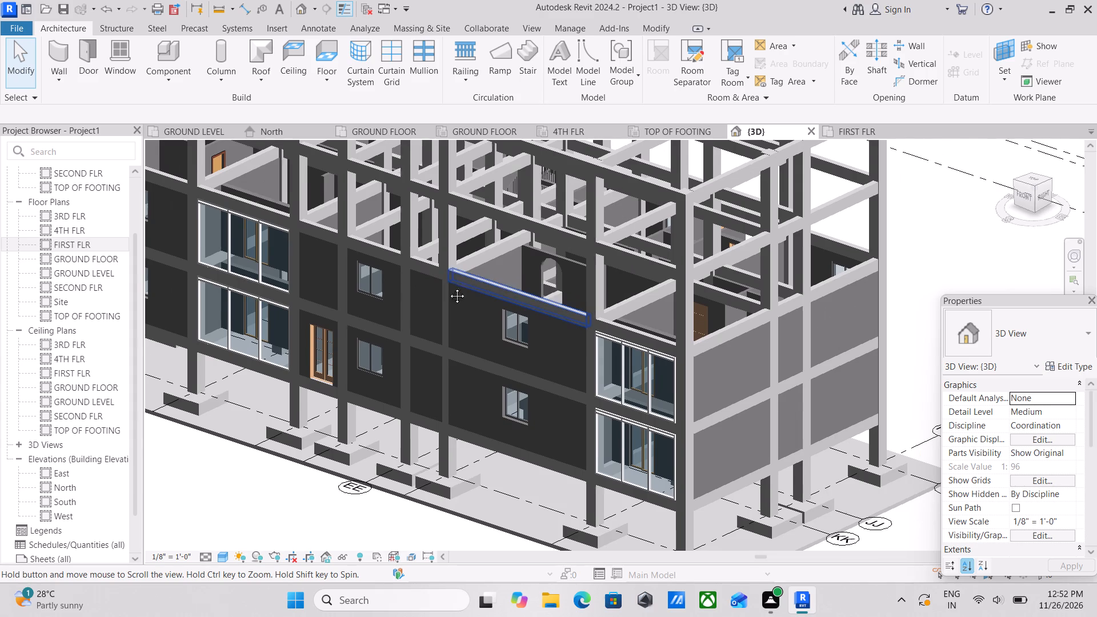
middle_drag(449, 287, 439, 301)
scroll(480, 293, down, 1)
middle_drag(480, 293, 420, 305)
scroll(595, 315, up, 3)
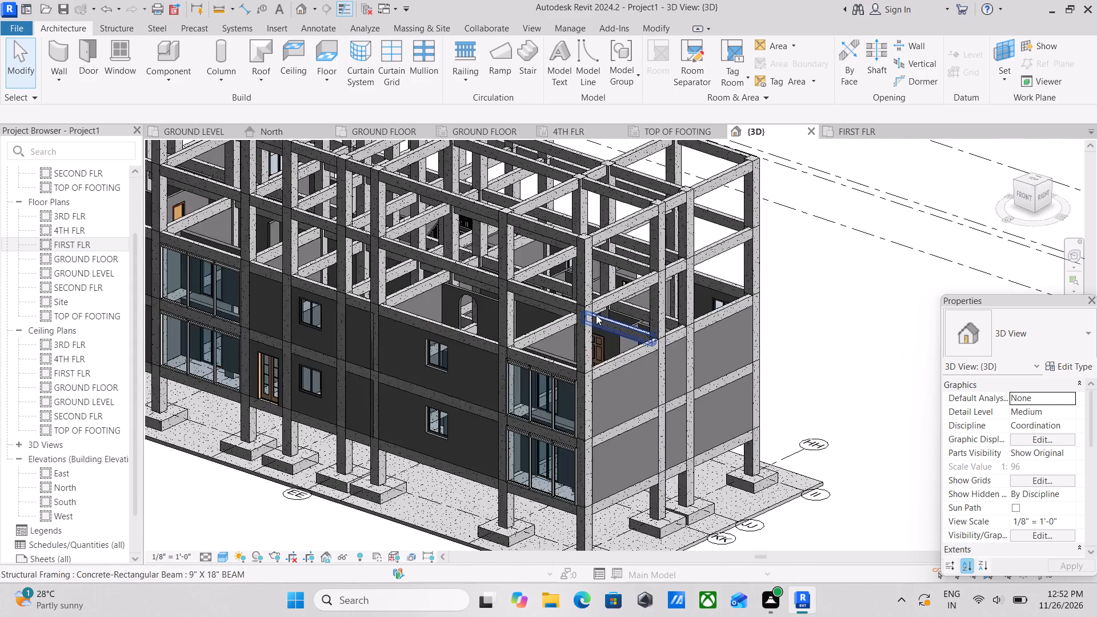
scroll(647, 314, up, 3)
middle_drag(566, 303, 582, 334)
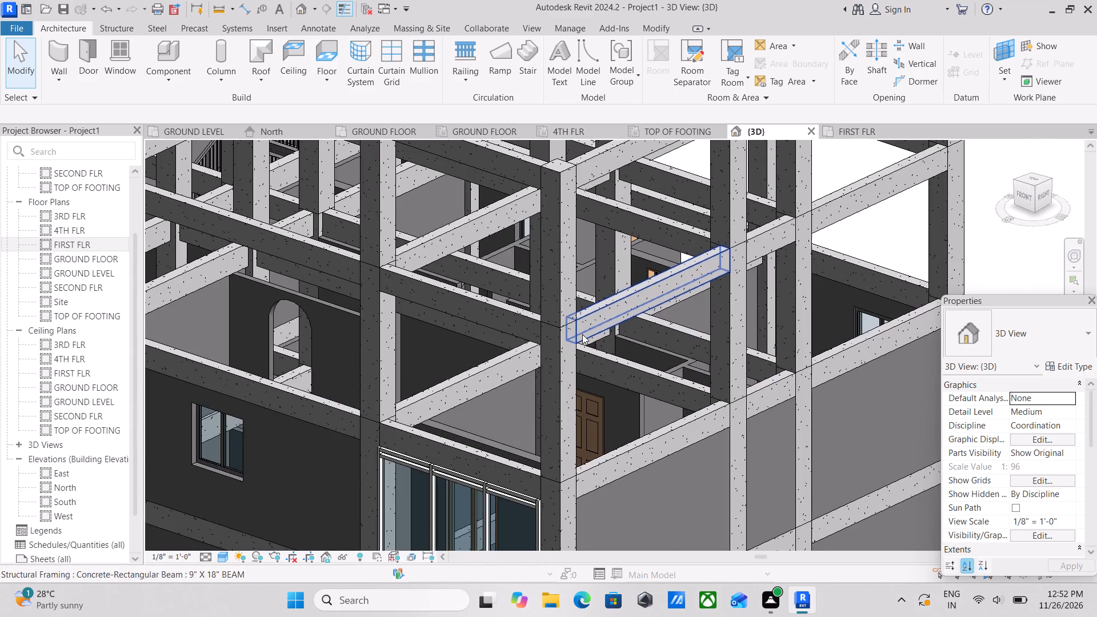
Examine the whole building frame in the 3D view, then the front facade around the ground-floor entrance door and curtain walls.
scroll(582, 334, down, 4)
scroll(387, 331, down, 1)
middle_drag(387, 331, 539, 354)
middle_drag(341, 345, 406, 362)
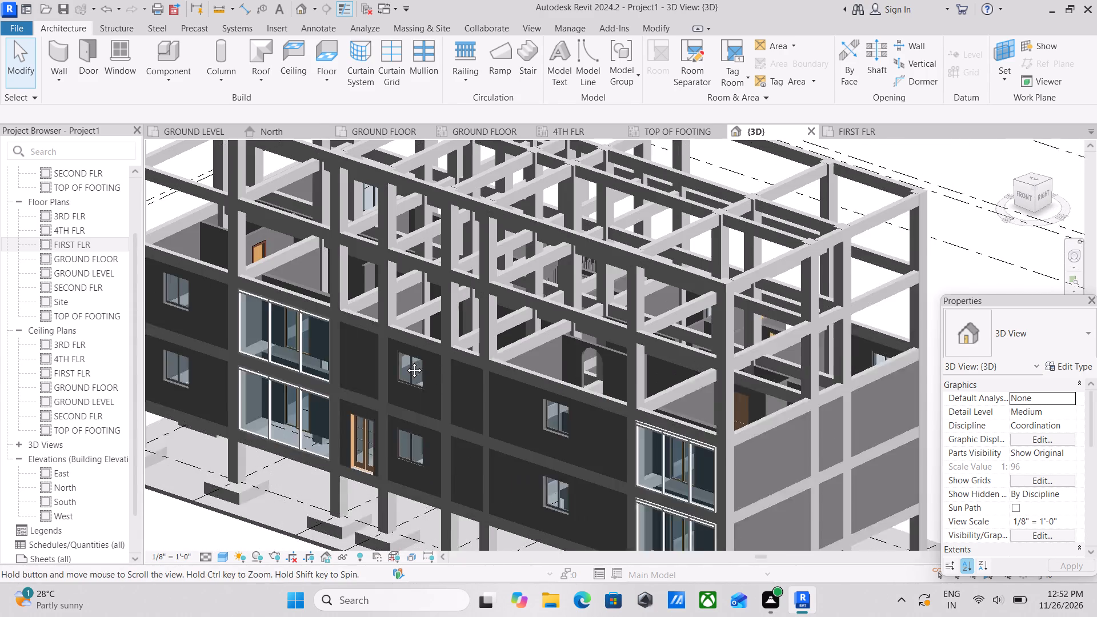
middle_drag(406, 362, 484, 380)
scroll(353, 295, up, 3)
scroll(351, 295, down, 3)
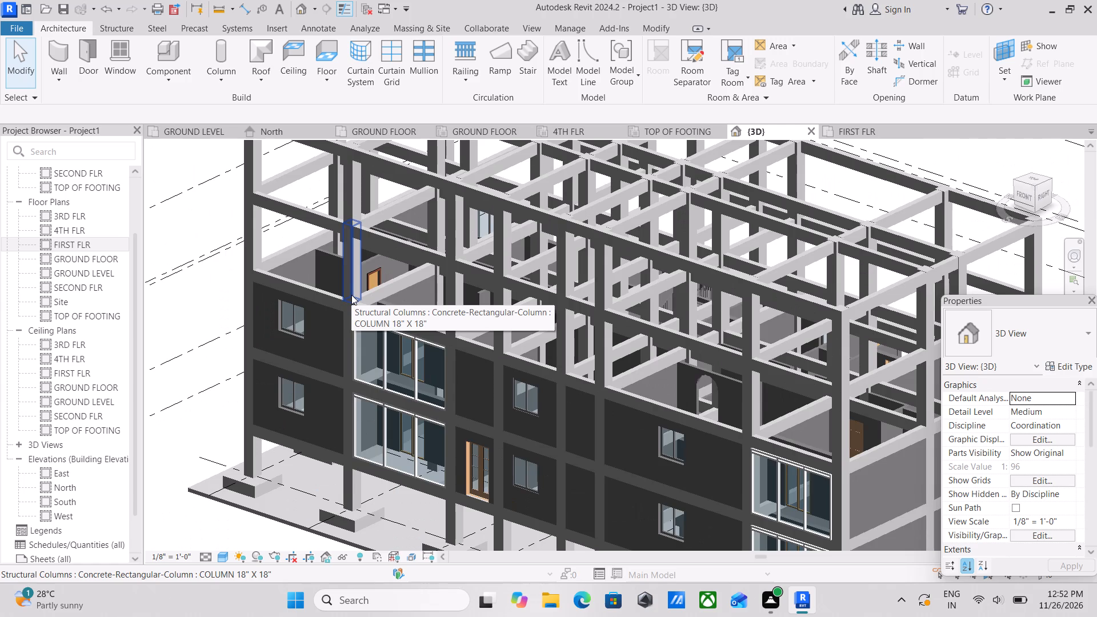
scroll(351, 295, down, 3)
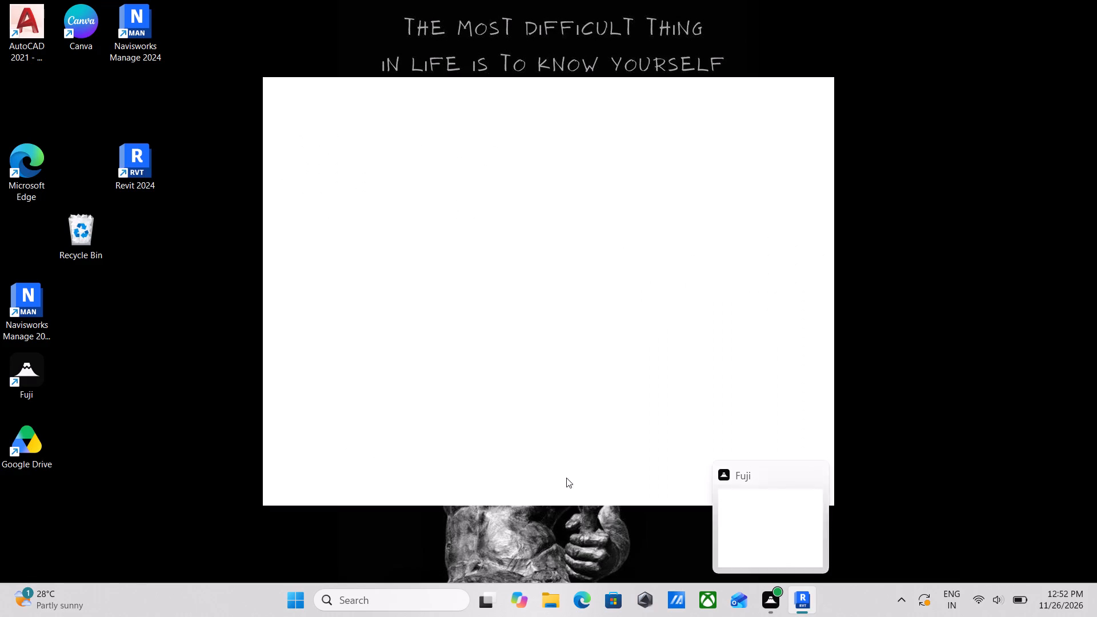
scroll(504, 308, up, 3)
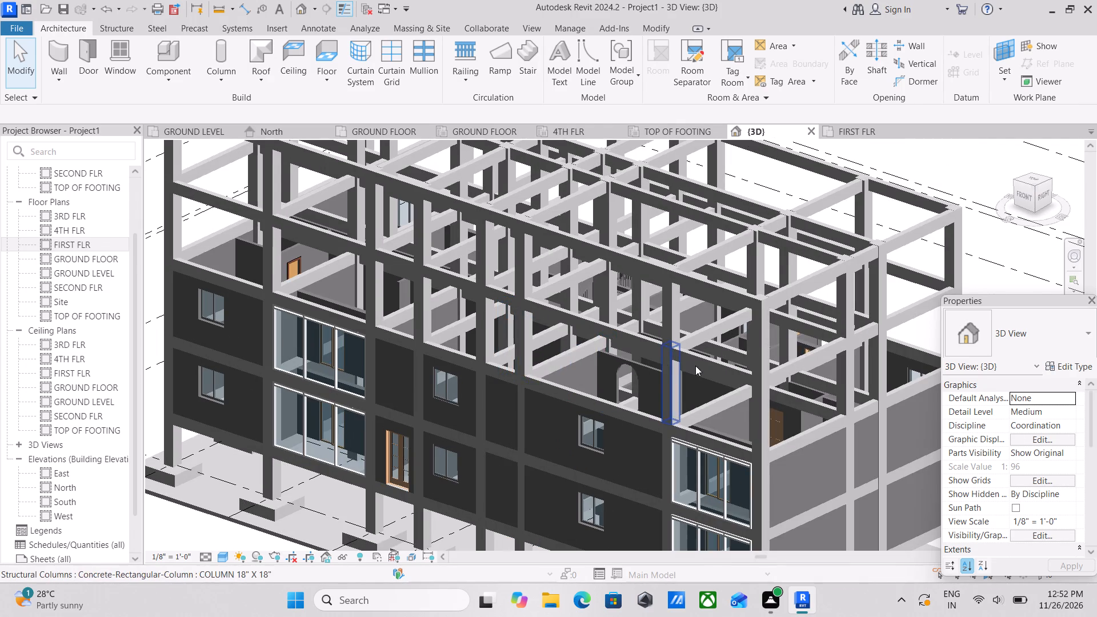
middle_drag(695, 366, 628, 354)
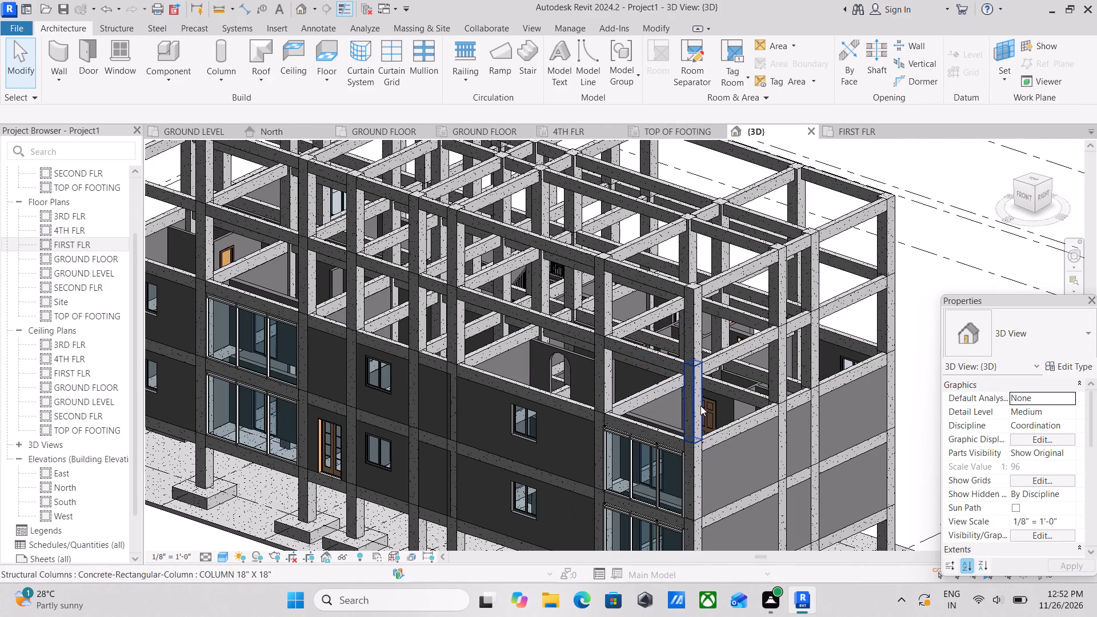
click(698, 404)
scroll(698, 404, down, 2)
key(Escape)
scroll(698, 404, down, 5)
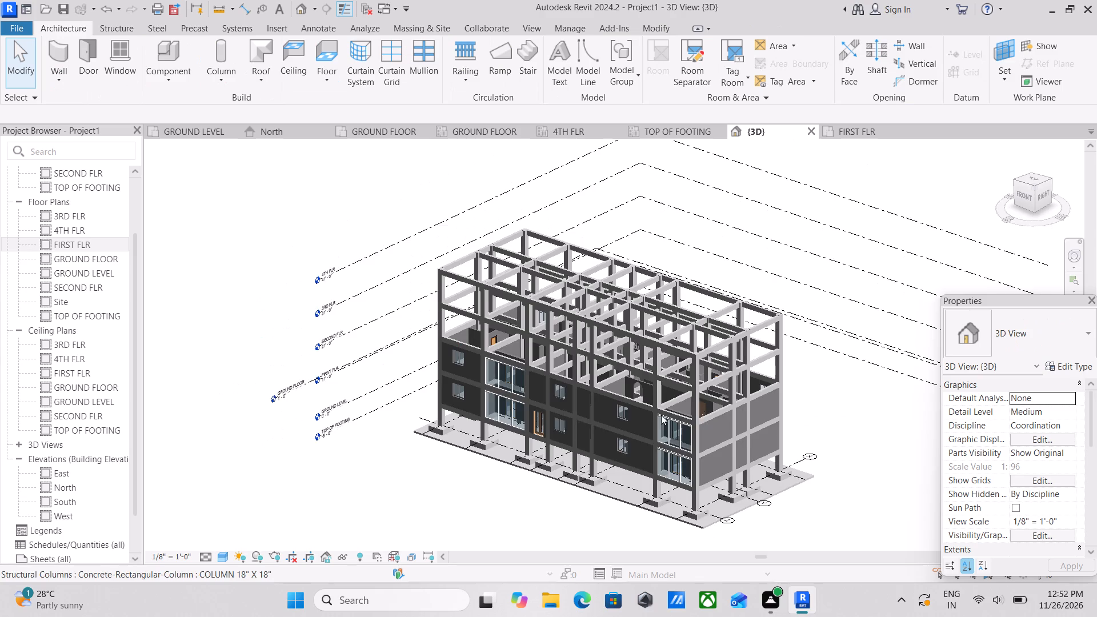
scroll(620, 454, up, 4)
scroll(526, 417, up, 3)
scroll(467, 360, up, 1)
middle_drag(467, 360, 465, 374)
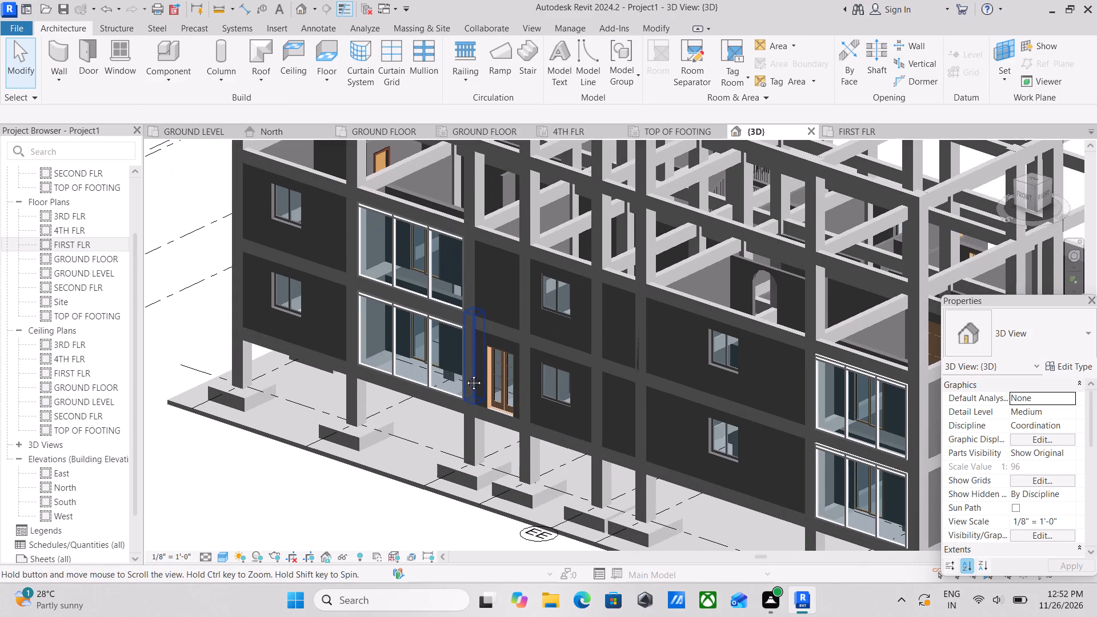
middle_drag(465, 374, 470, 398)
scroll(470, 398, up, 1)
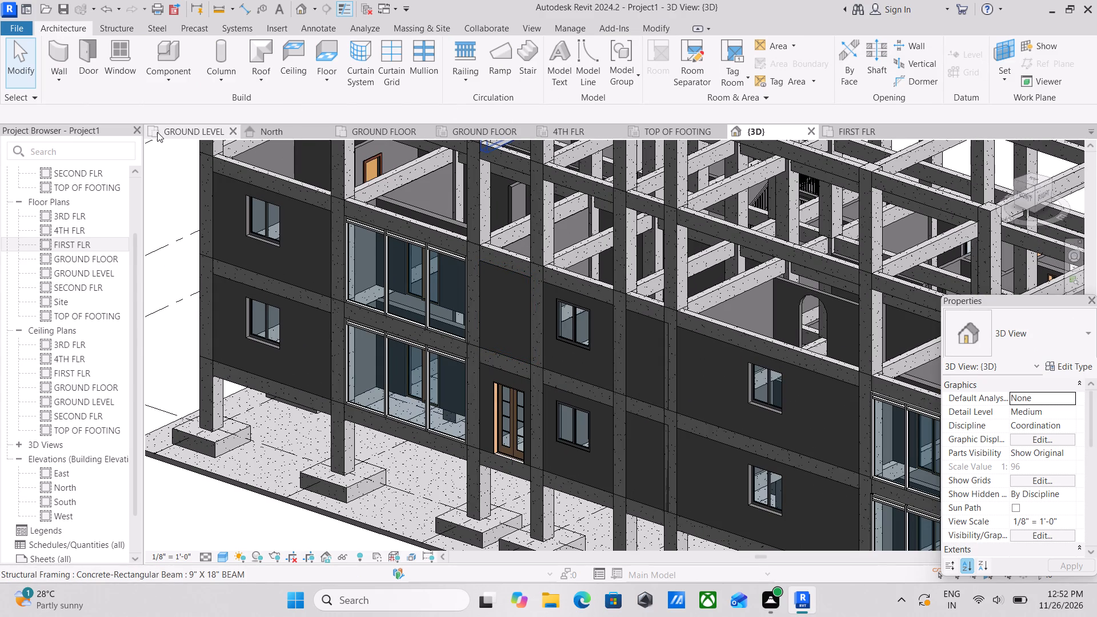
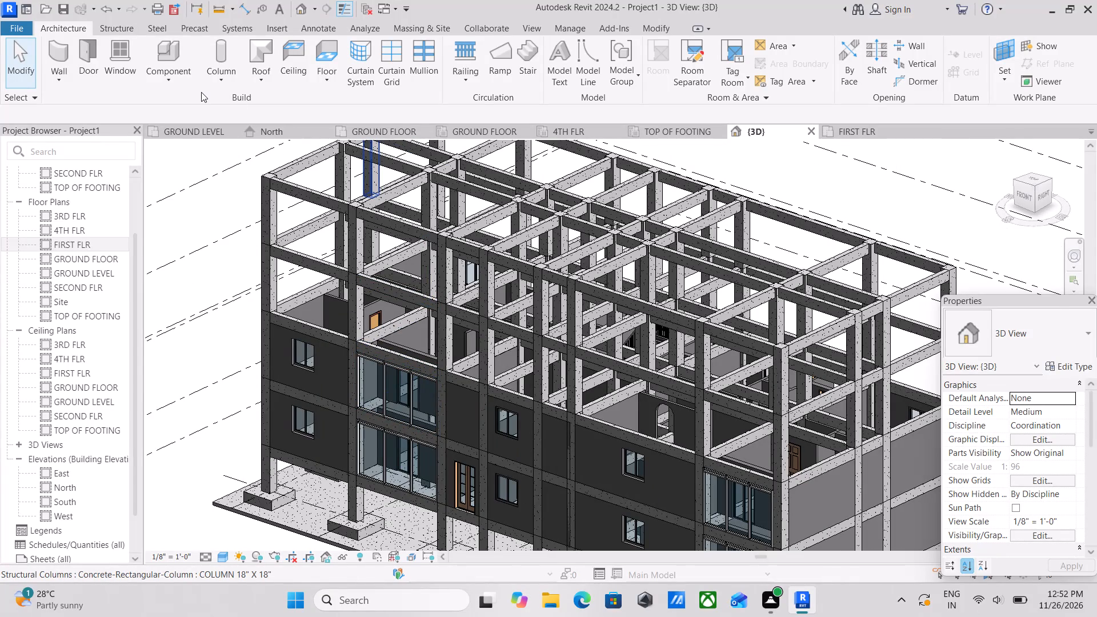
Open the FIRST FLR floor plan and examine the corridor and front rooms along grid LL, including the central bays around grid EE.
scroll(318, 131, up, 3)
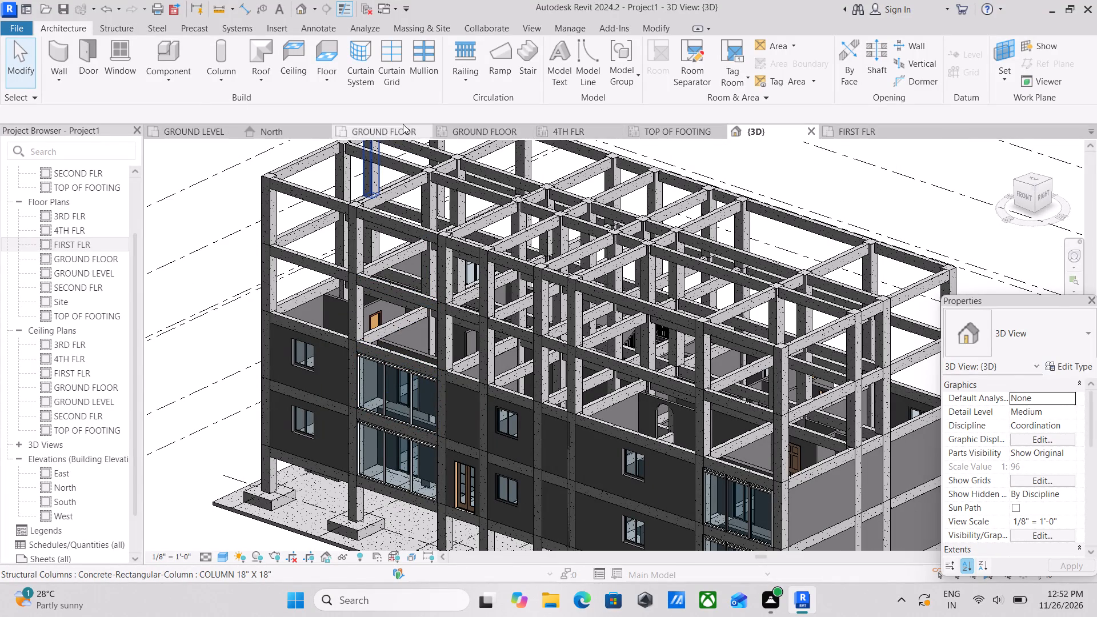
click(858, 131)
scroll(562, 338, up, 2)
middle_drag(562, 338, 461, 338)
middle_drag(630, 312, 599, 312)
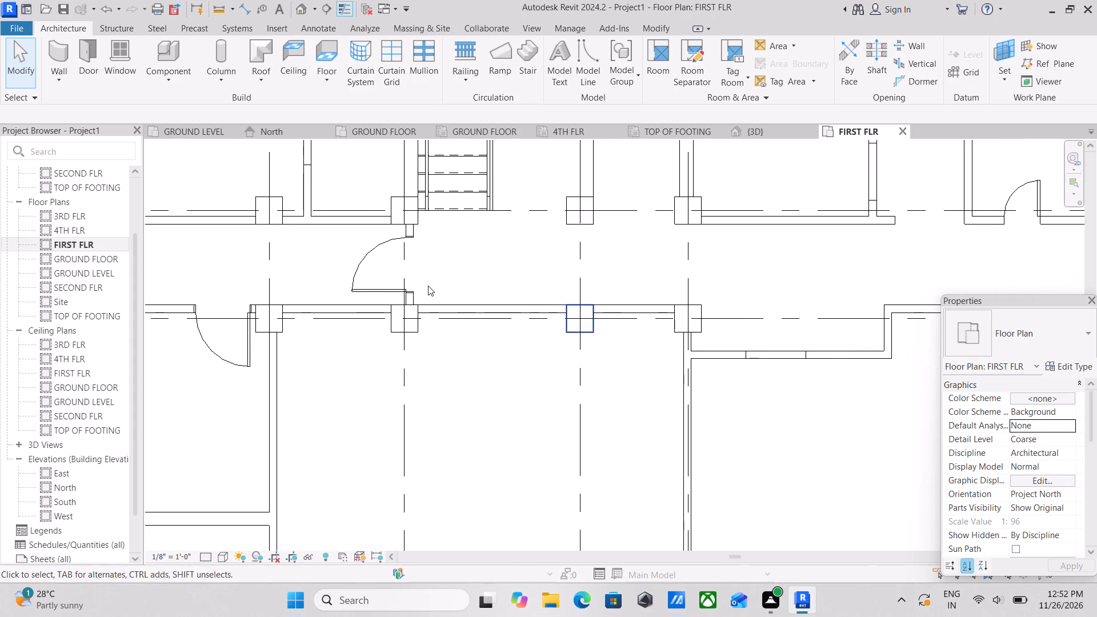
middle_drag(416, 280, 493, 178)
middle_drag(479, 358, 487, 285)
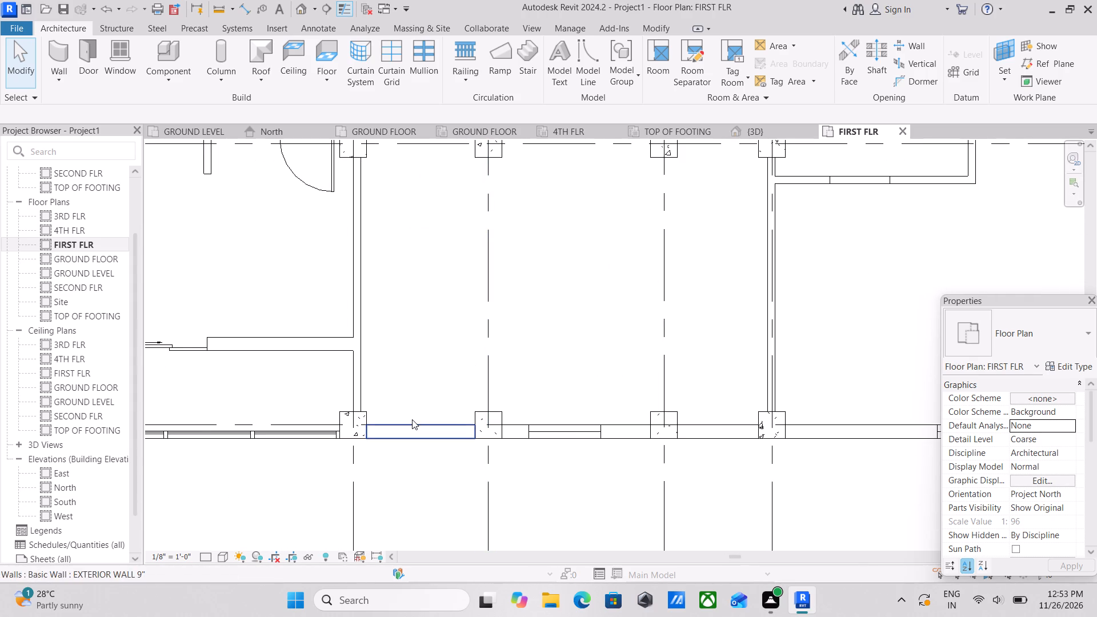
middle_drag(414, 415, 443, 379)
scroll(587, 396, down, 5)
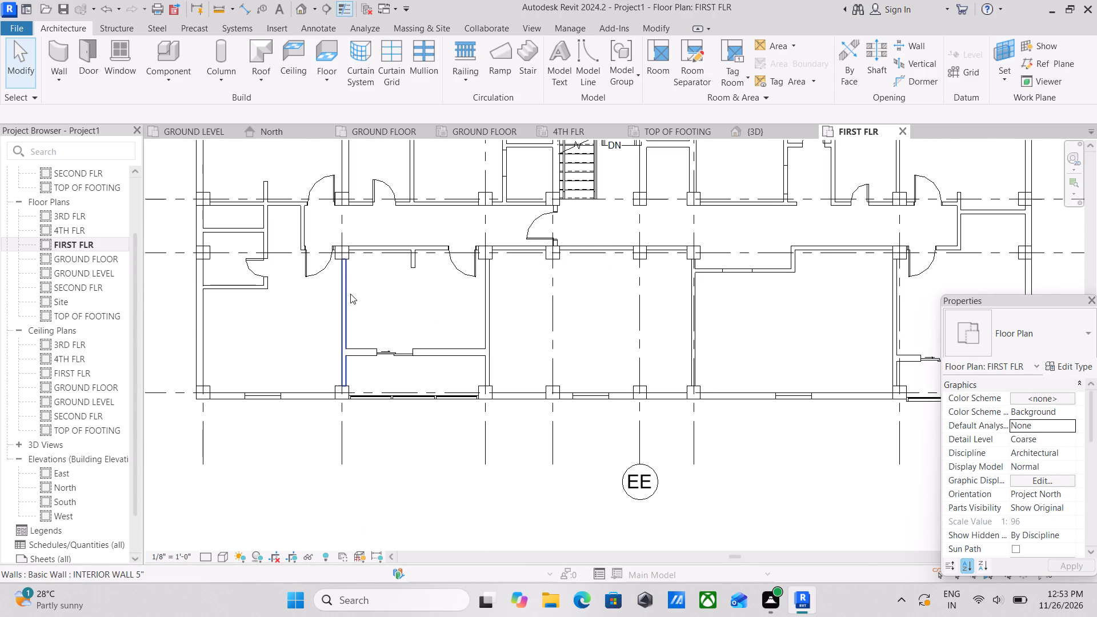
middle_drag(350, 294, 399, 342)
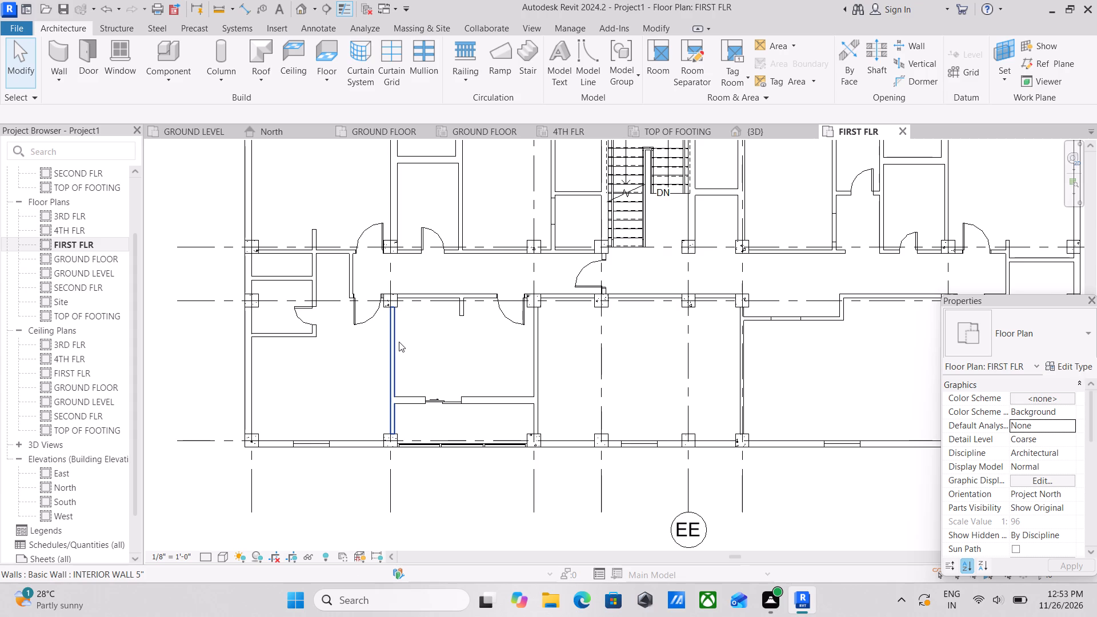
scroll(399, 342, down, 3)
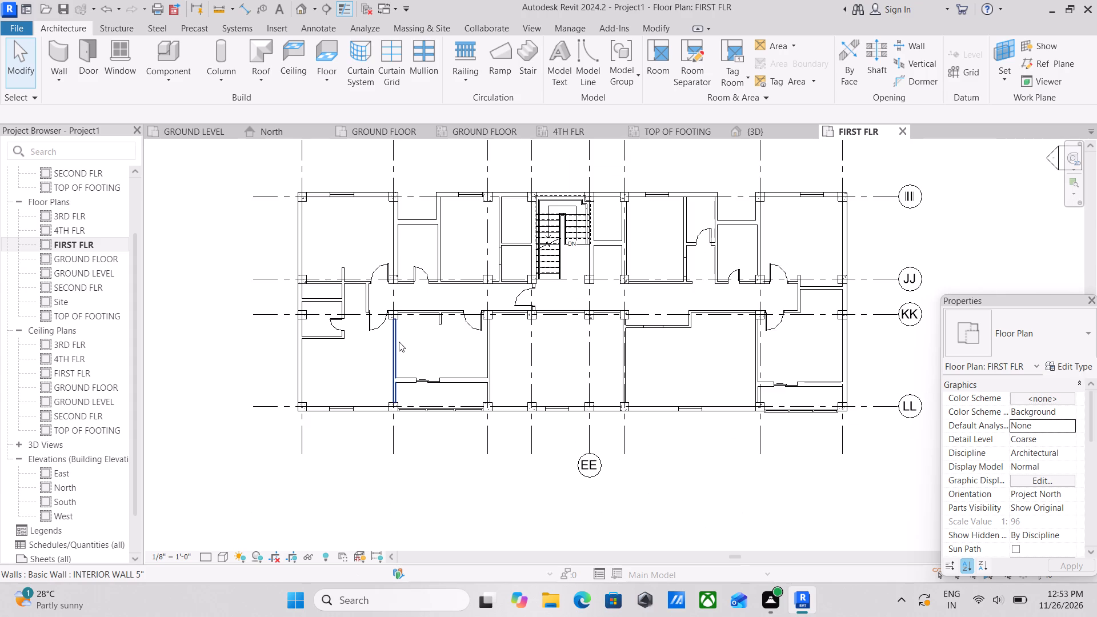
middle_drag(521, 378, 480, 357)
scroll(523, 363, up, 3)
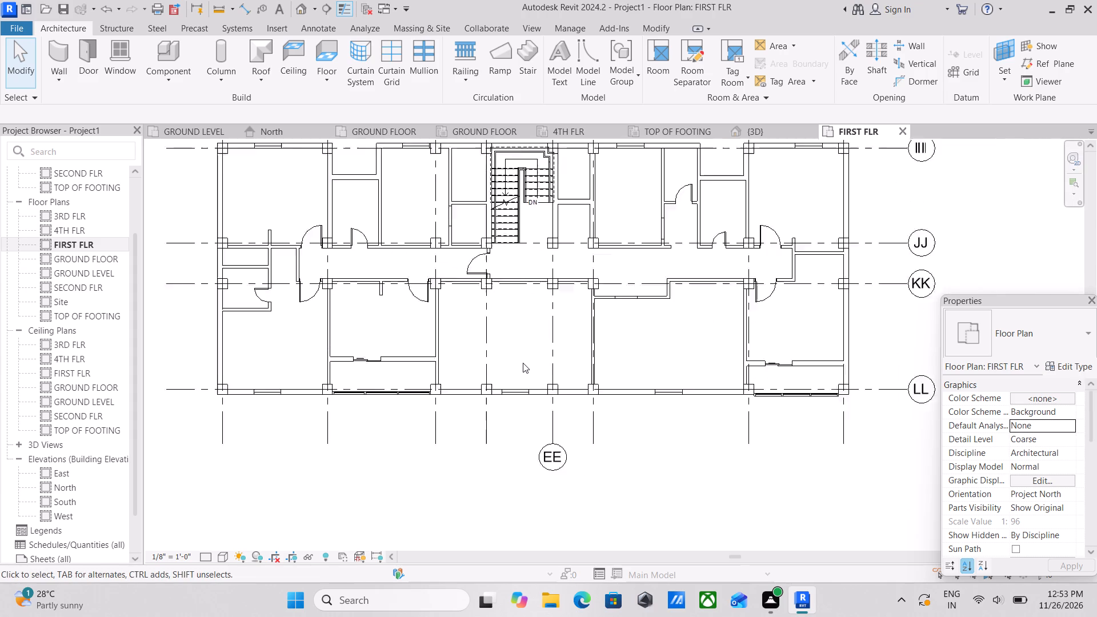
scroll(531, 358, down, 1)
middle_drag(531, 358, 505, 358)
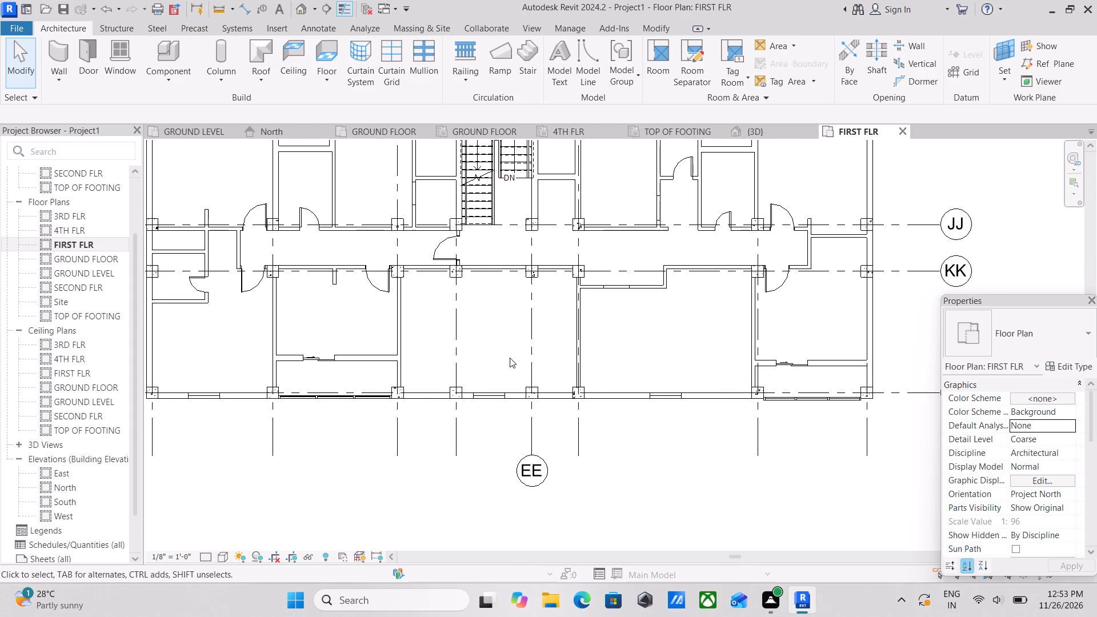
scroll(557, 370, up, 2)
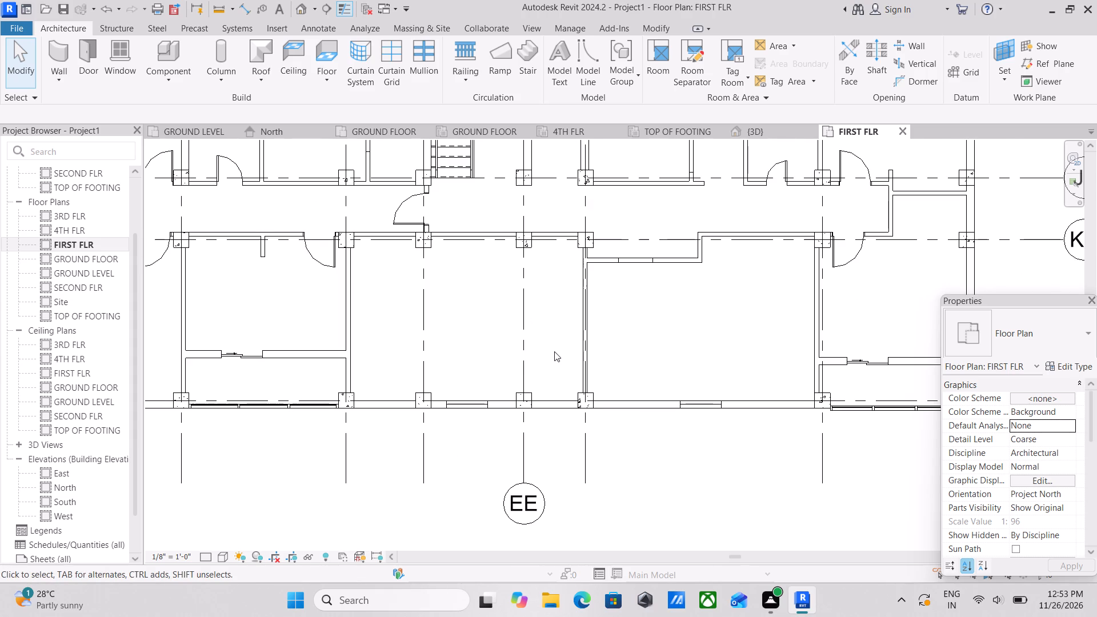
scroll(554, 351, down, 1)
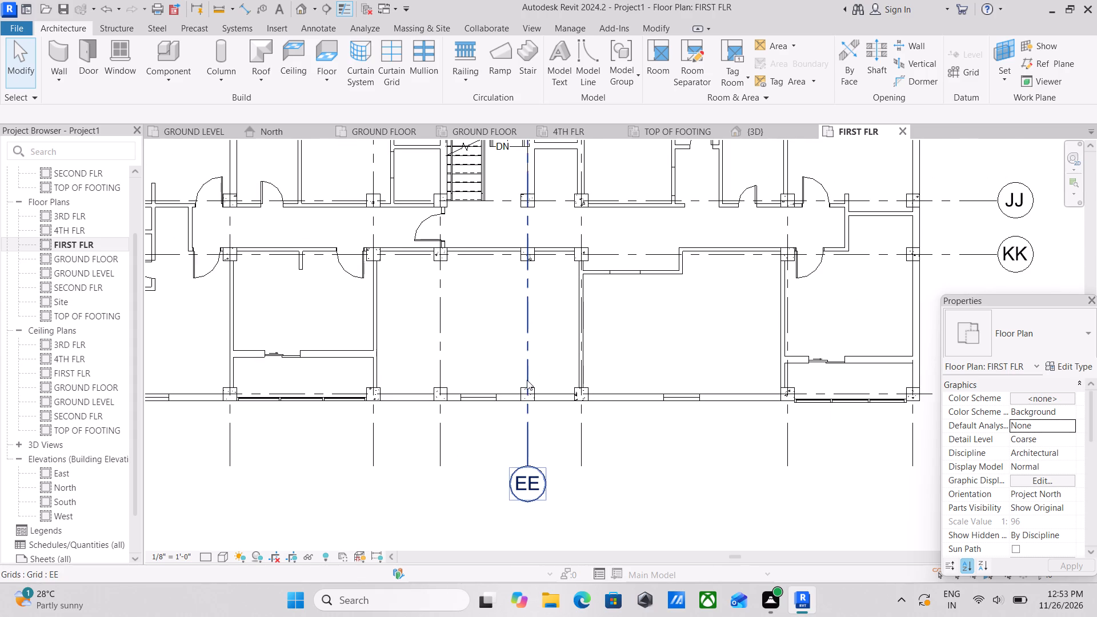
middle_drag(379, 360, 417, 384)
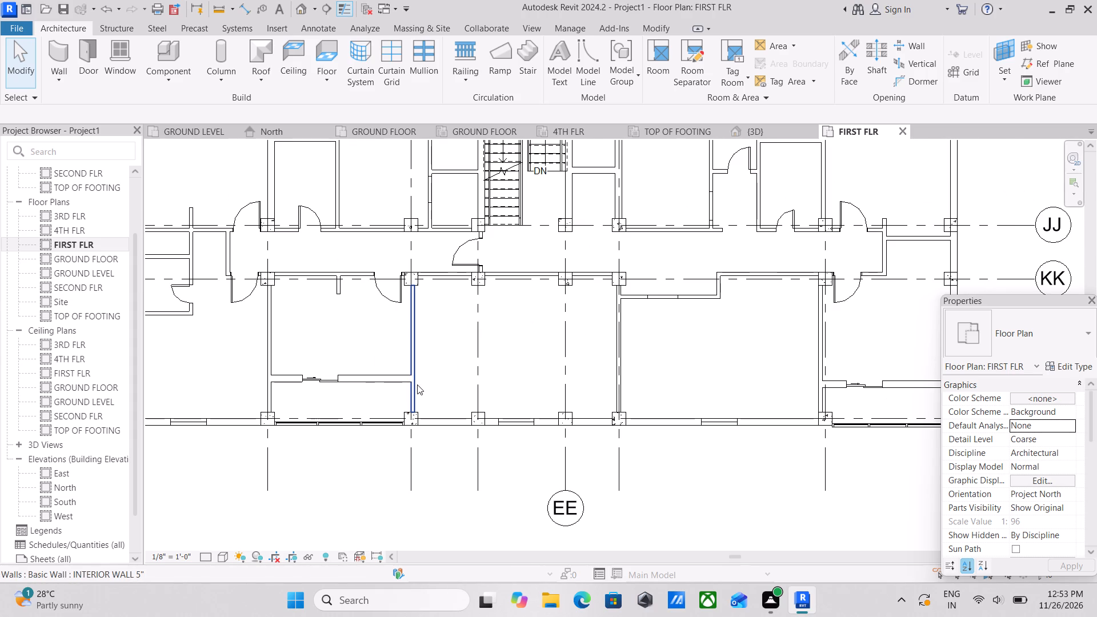
scroll(430, 316, up, 2)
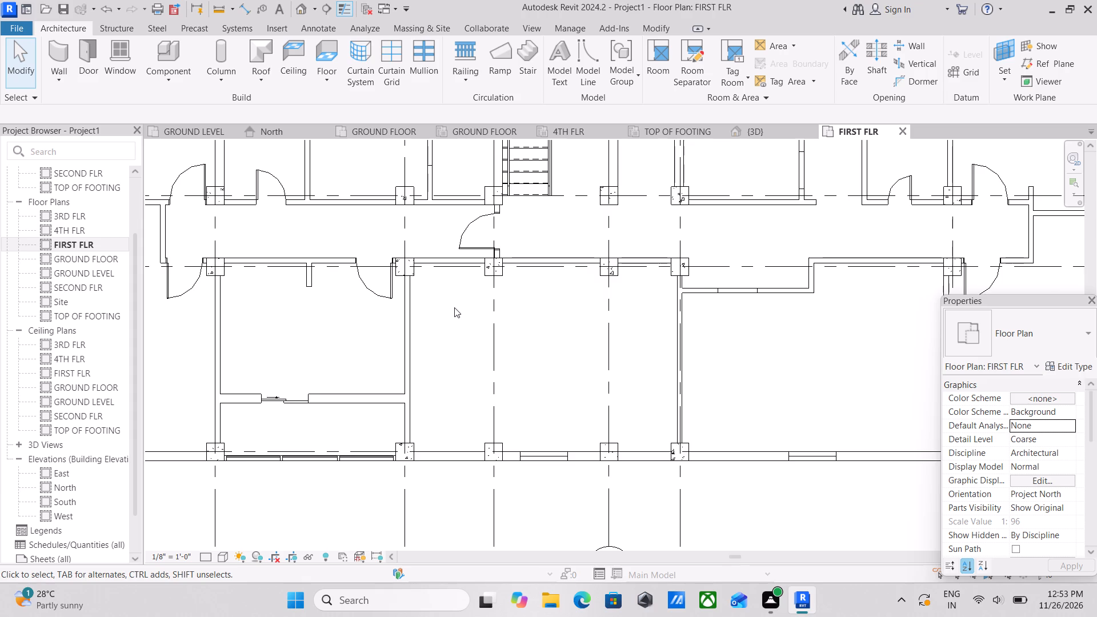
scroll(454, 307, down, 2)
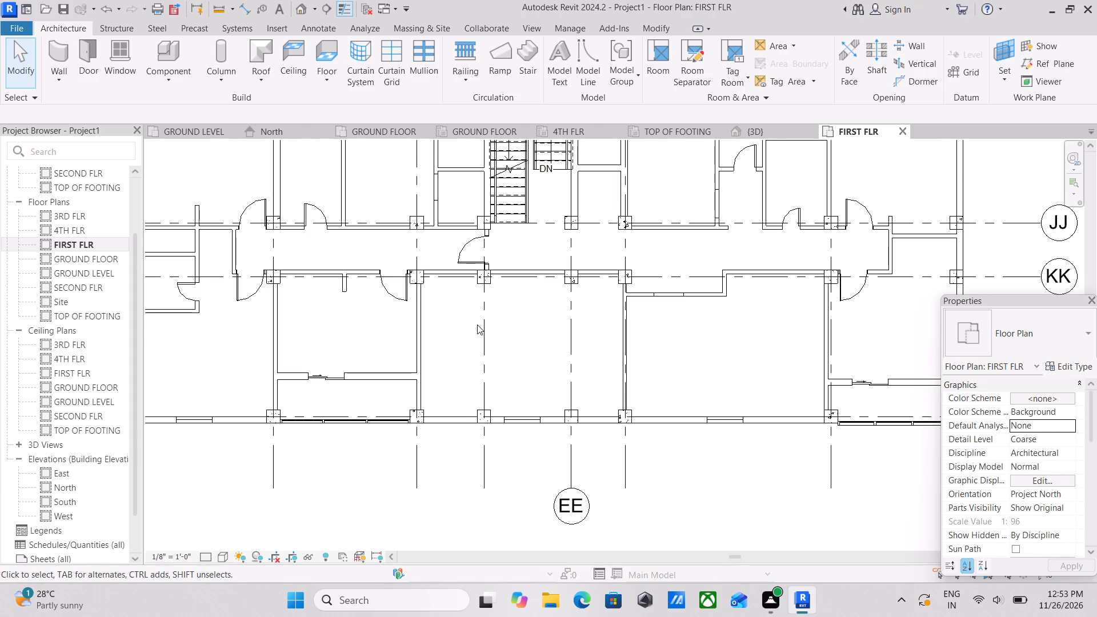
scroll(522, 375, up, 1)
middle_drag(534, 355, 490, 353)
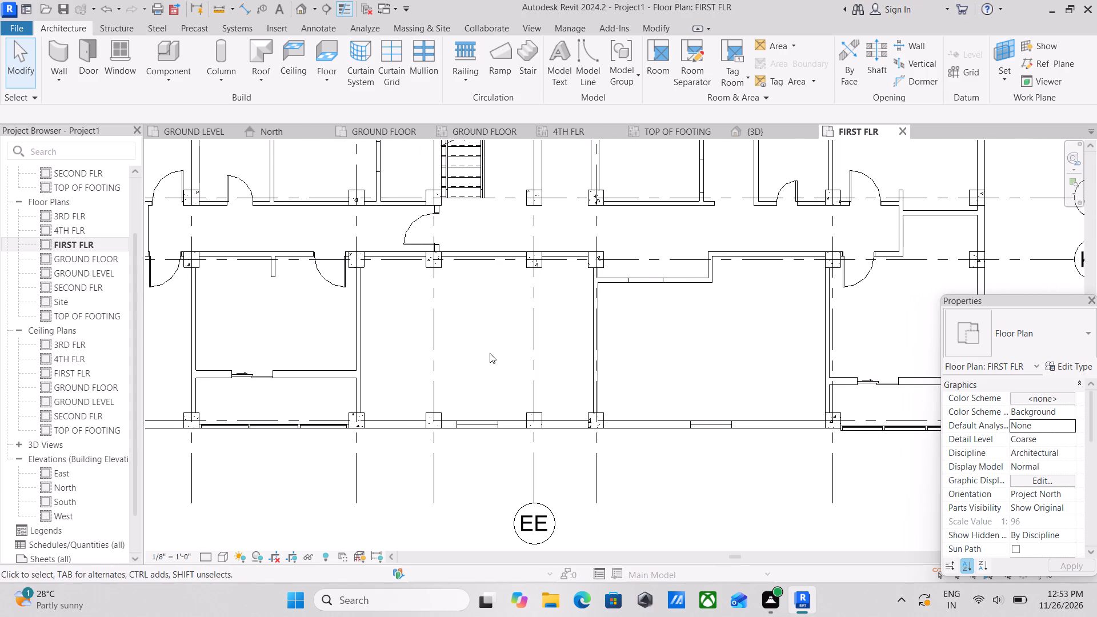
middle_drag(515, 342, 483, 342)
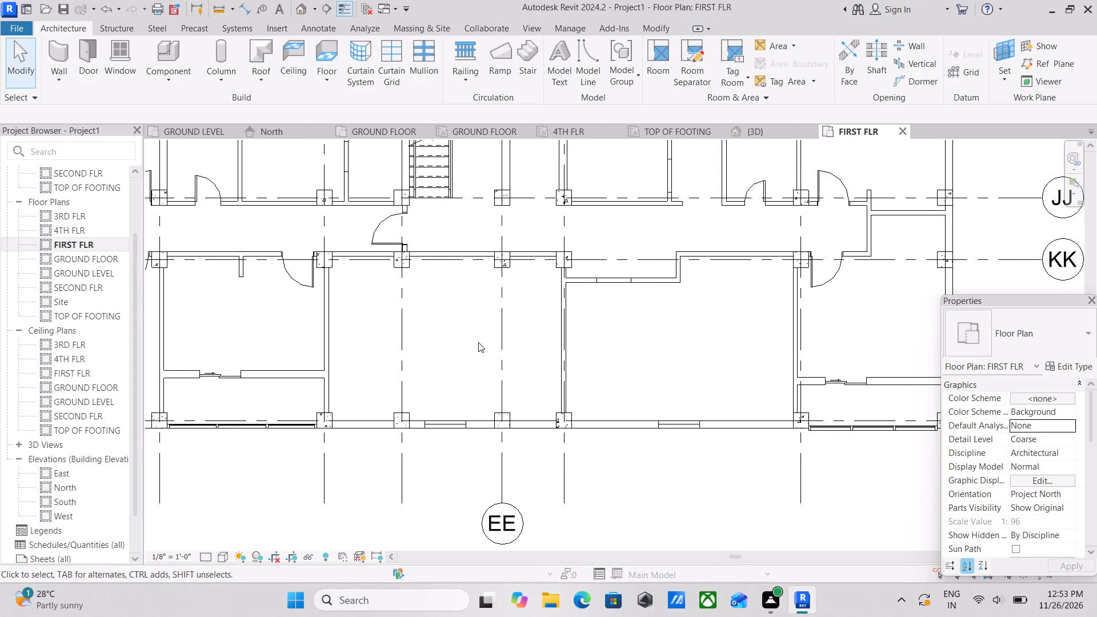
middle_drag(596, 336, 537, 336)
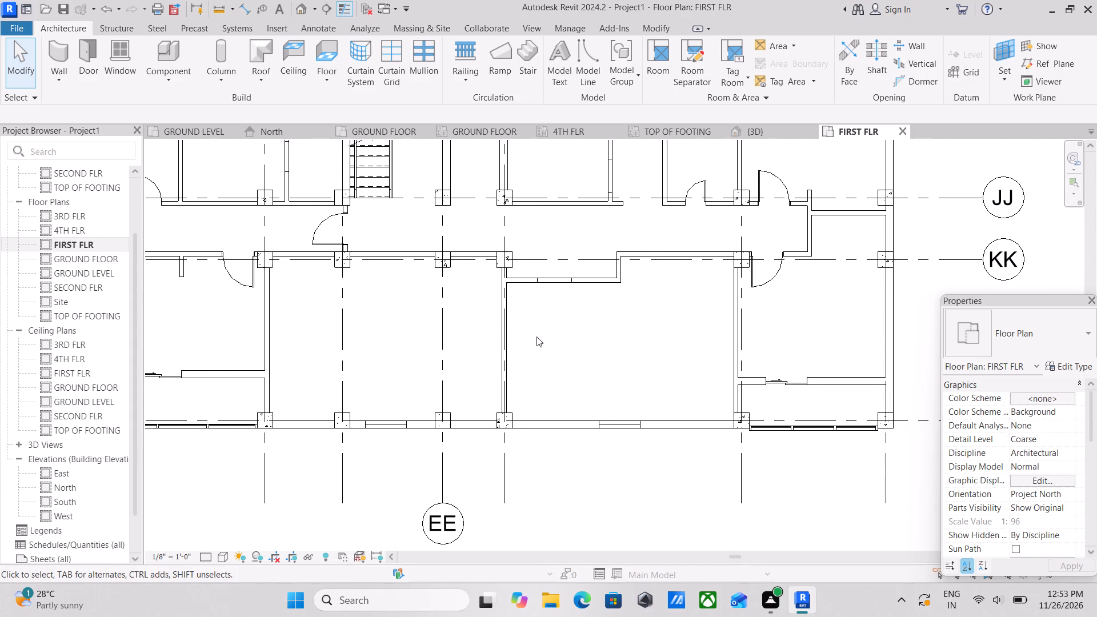
scroll(537, 336, down, 1)
middle_drag(537, 336, 505, 339)
middle_drag(534, 339, 527, 339)
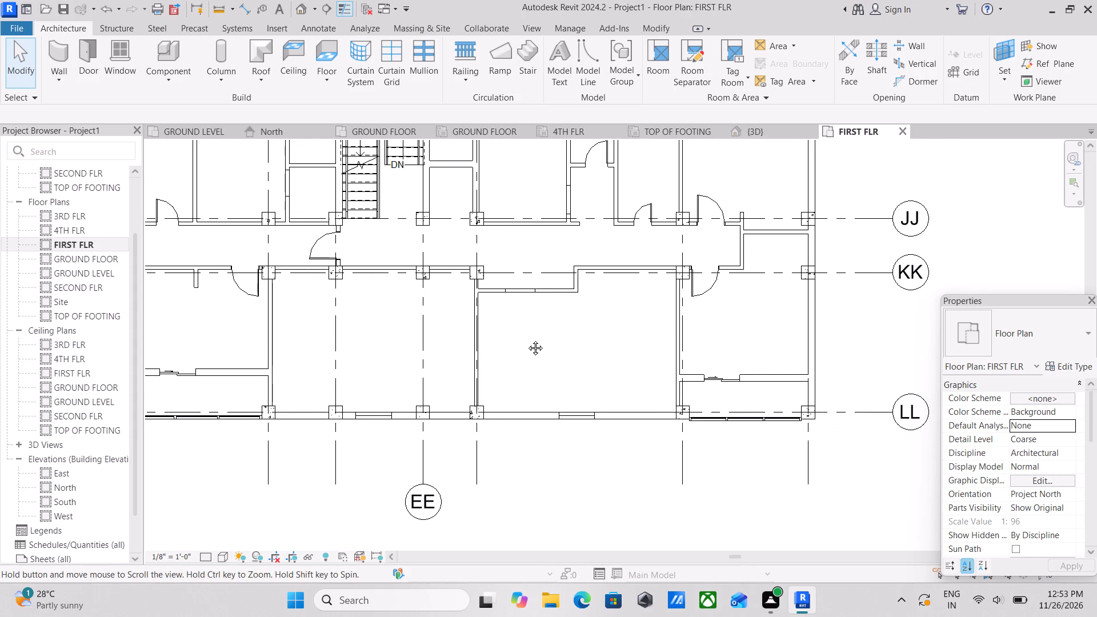
middle_drag(527, 339, 506, 339)
middle_drag(546, 332, 518, 332)
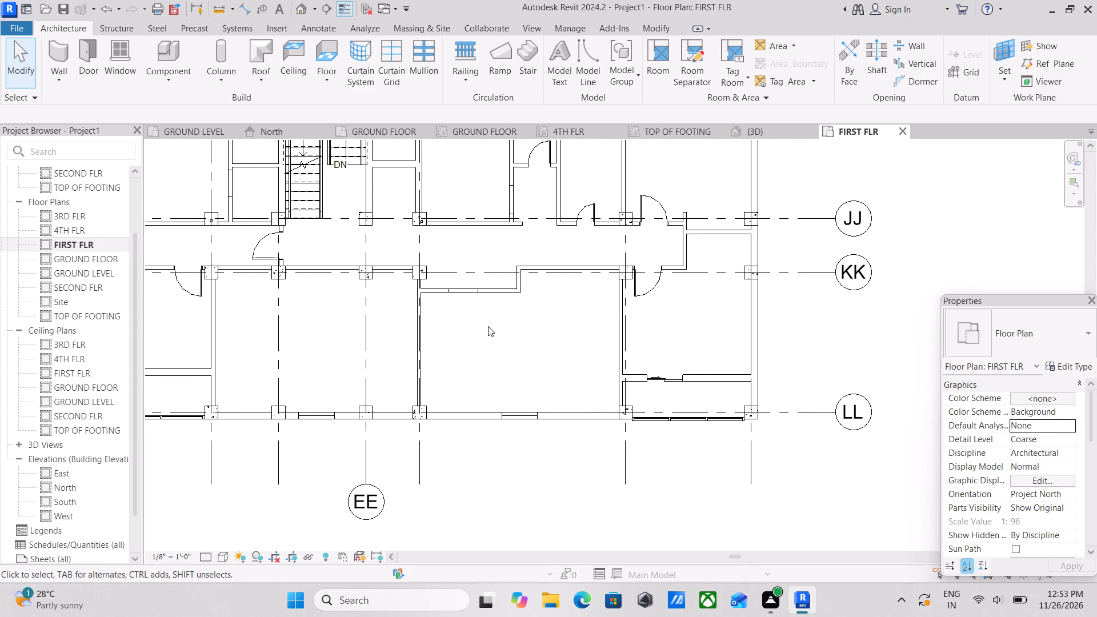
Examine the first floor's rear rooms beside the staircase, then the end rooms around grids JJ, KK and LL.
middle_drag(422, 296, 499, 381)
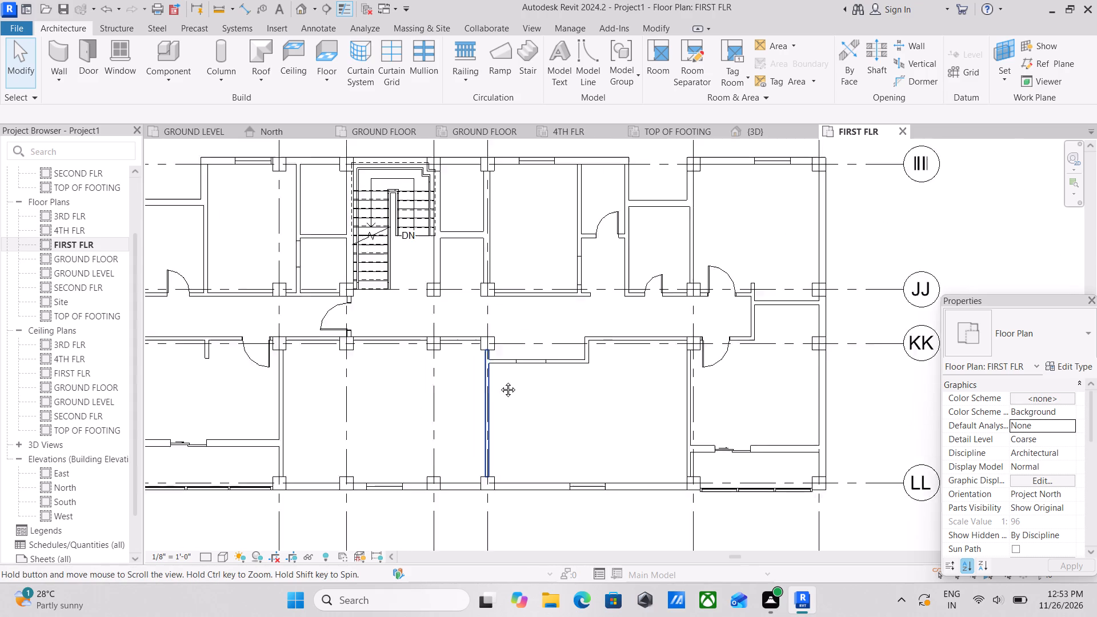
scroll(499, 381, up, 1)
middle_drag(513, 307, 511, 320)
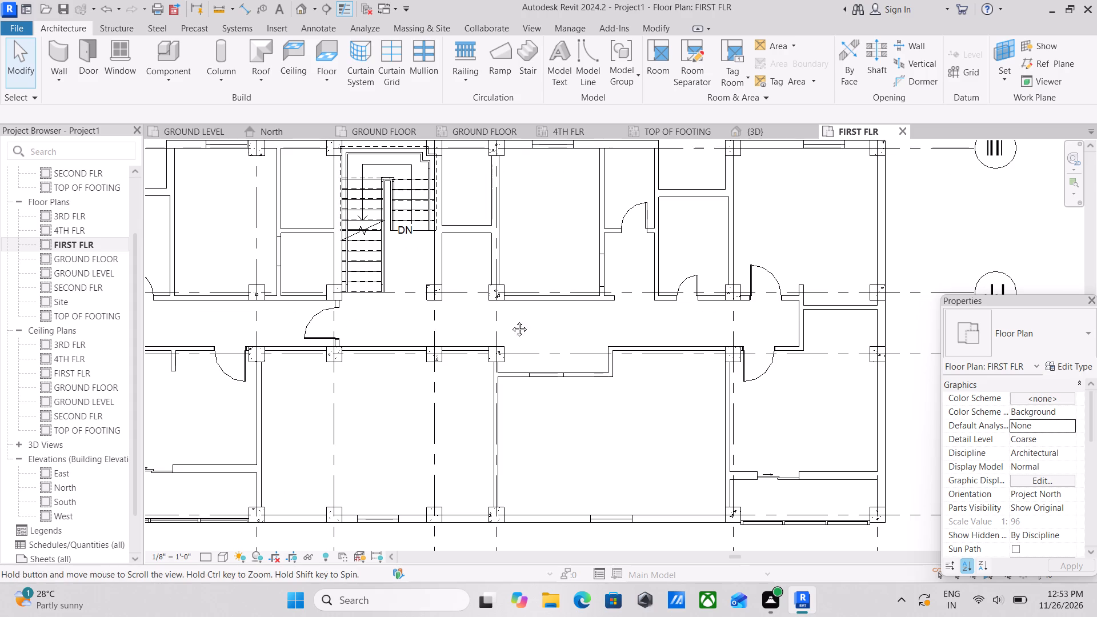
middle_drag(511, 320, 497, 375)
middle_drag(511, 332, 486, 332)
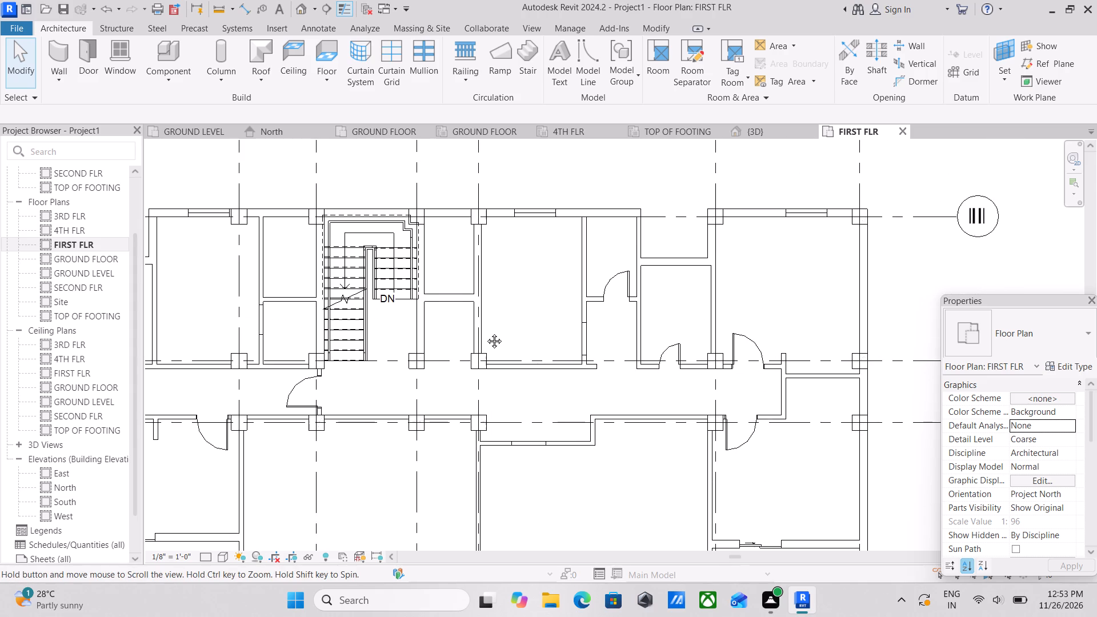
middle_drag(486, 332, 459, 333)
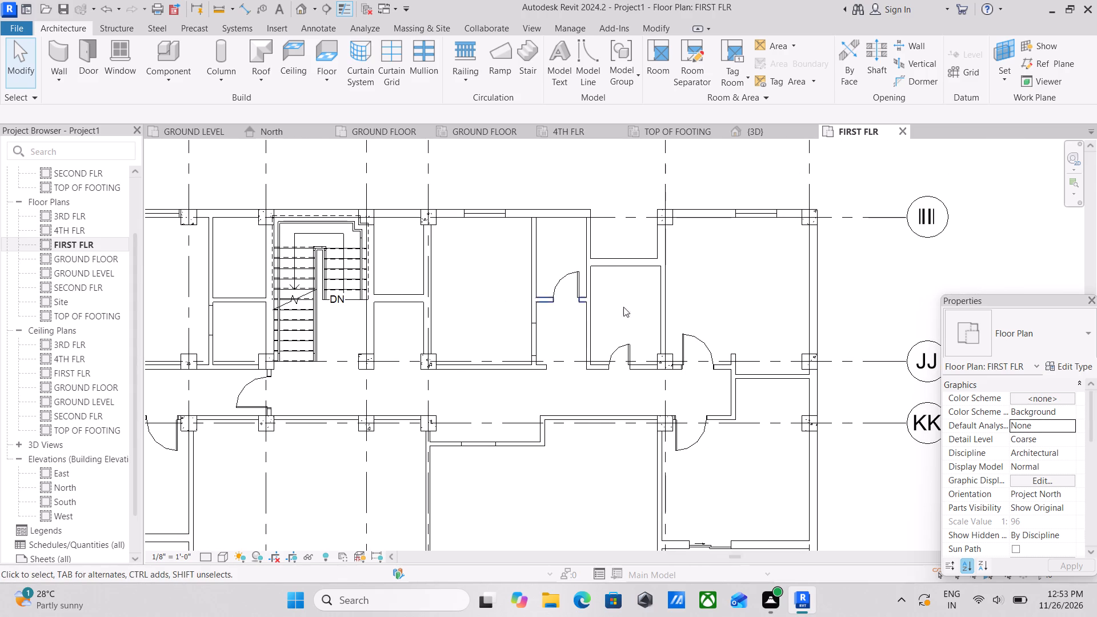
middle_drag(650, 296, 570, 298)
scroll(663, 269, up, 2)
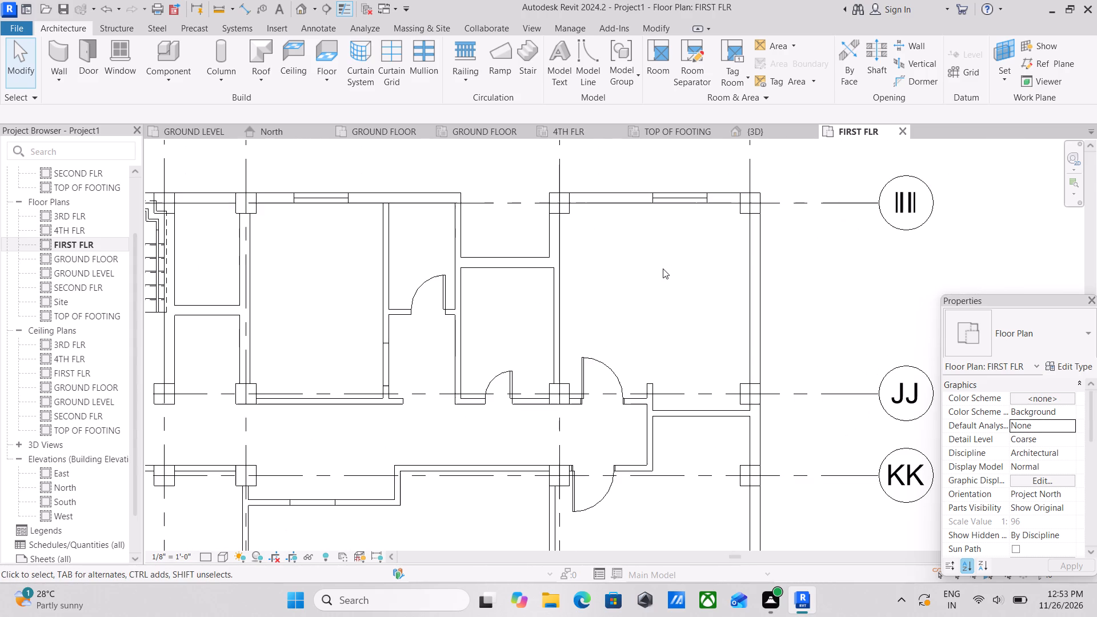
middle_drag(611, 296, 650, 328)
middle_drag(640, 323, 664, 344)
scroll(664, 344, up, 1)
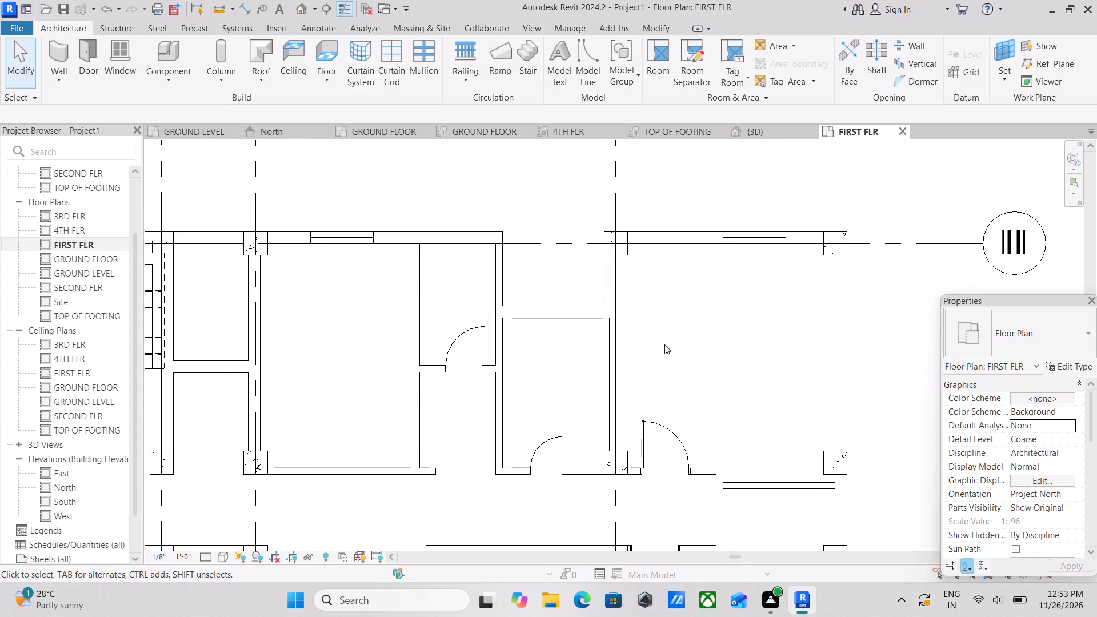
scroll(664, 344, down, 3)
middle_drag(673, 372, 644, 335)
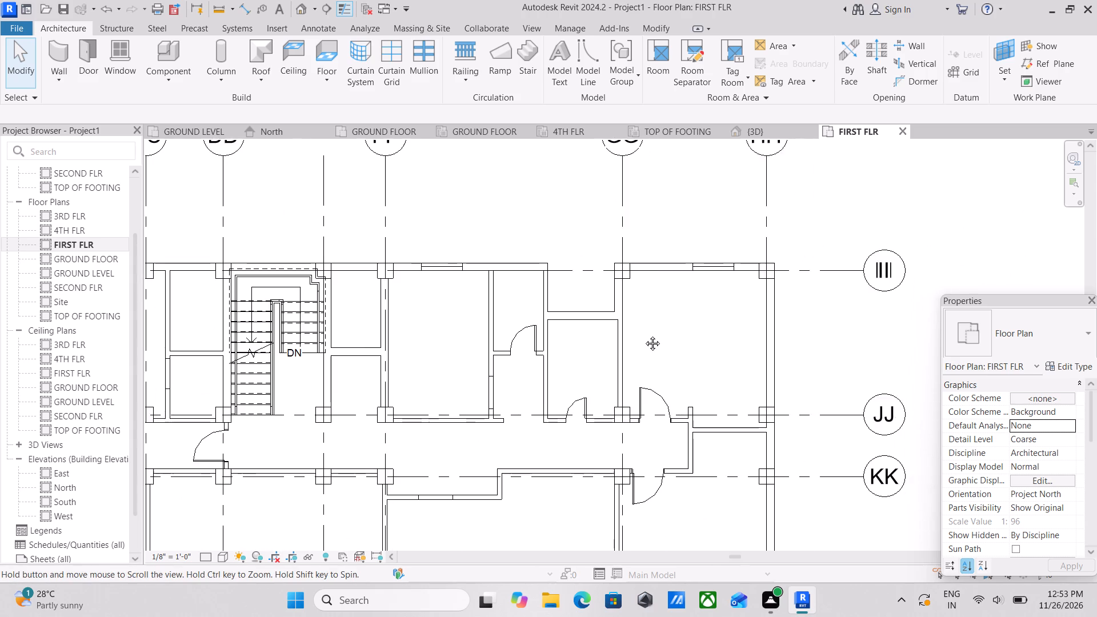
middle_drag(644, 335, 625, 275)
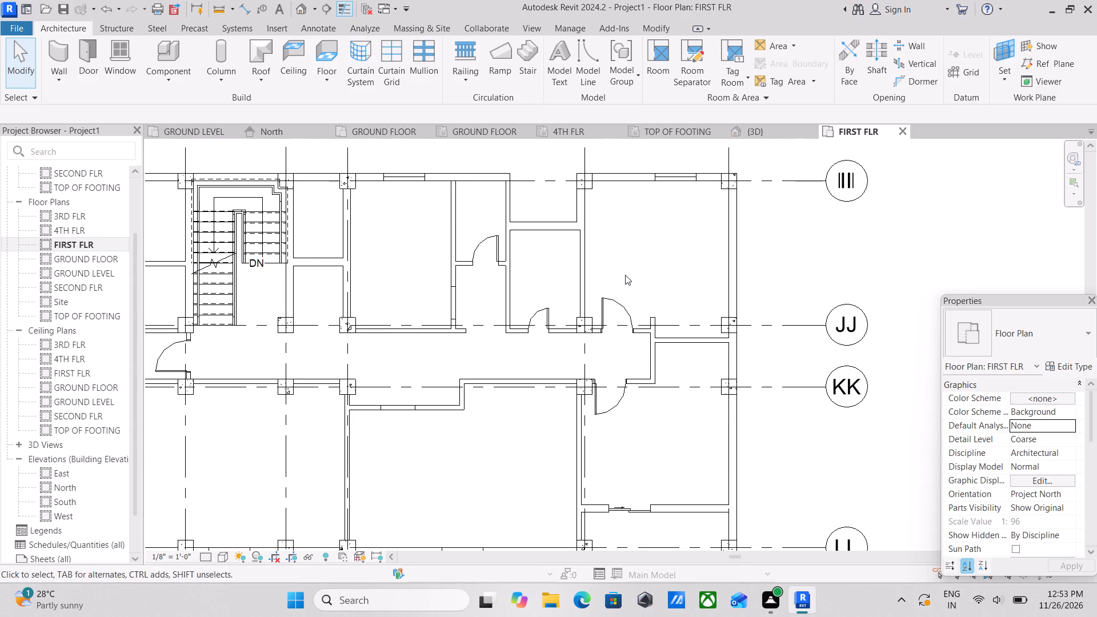
middle_drag(703, 444, 651, 322)
scroll(609, 412, up, 3)
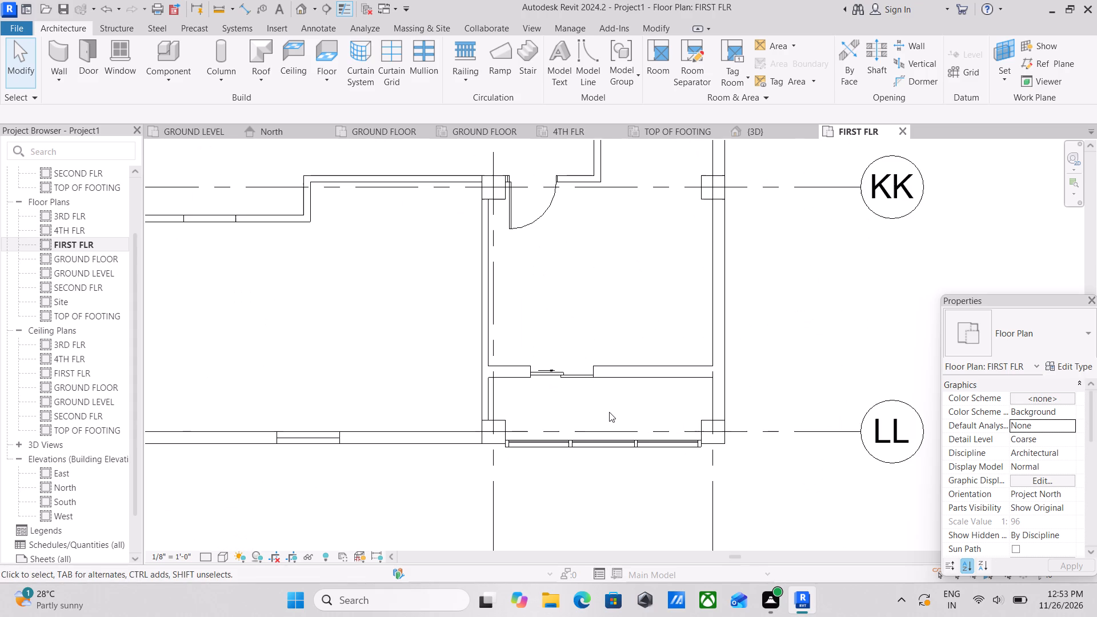
scroll(609, 412, down, 3)
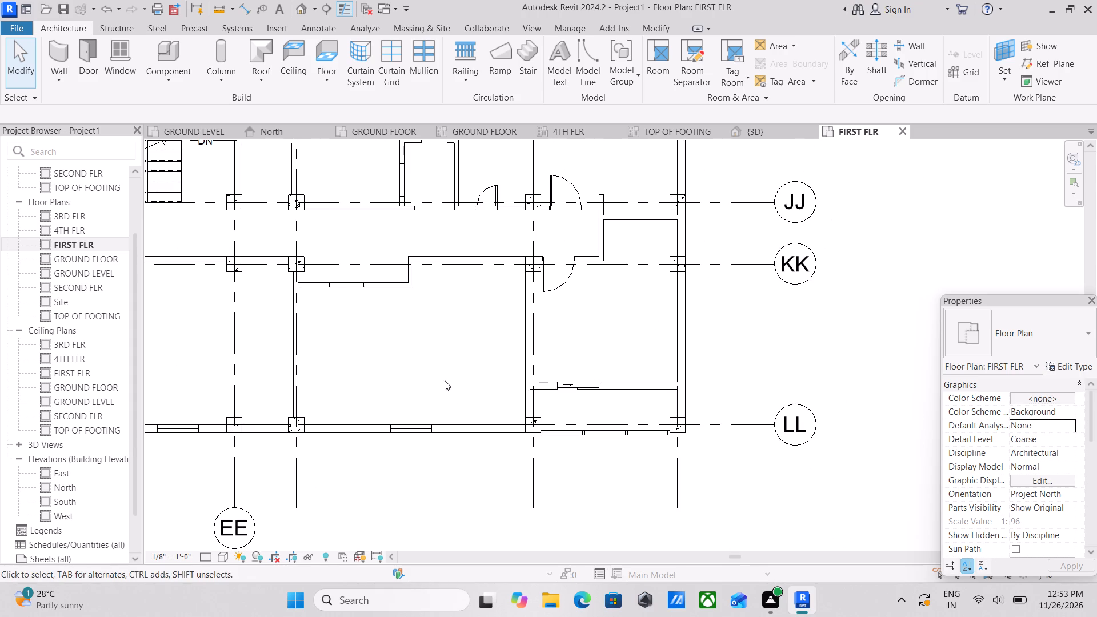
Place a matching w2.0001 4' X 4' window in the blank front-wall bay west of the window near grid EE, 3'-6" and 2'-6" from the columns.
middle_drag(443, 379, 555, 415)
middle_drag(410, 408, 569, 370)
scroll(407, 418, up, 1)
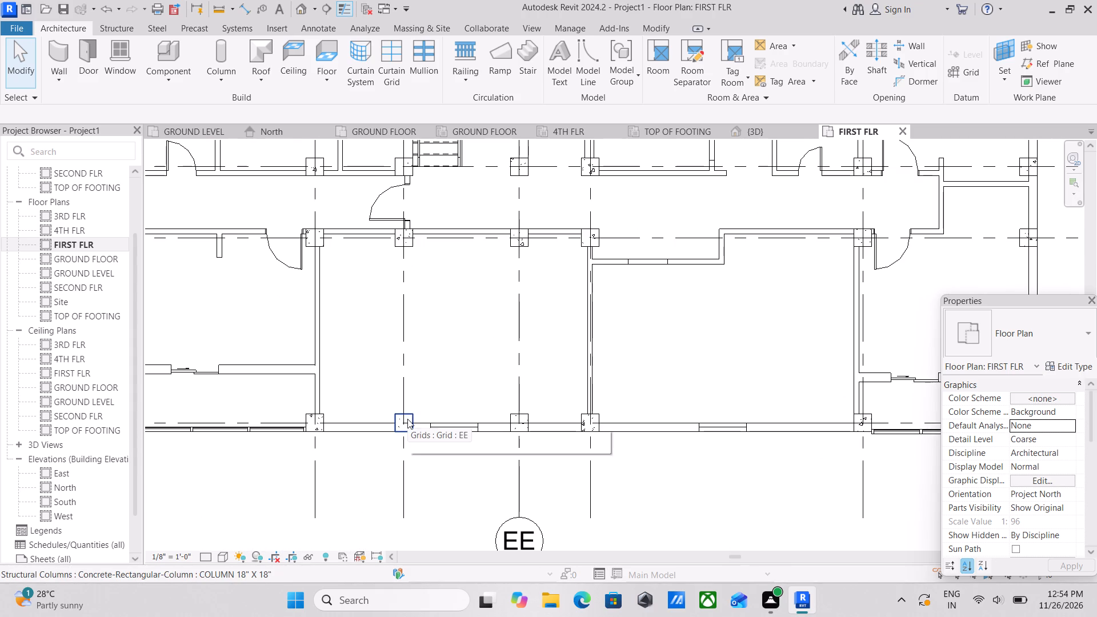
scroll(407, 454, up, 2)
click(460, 424)
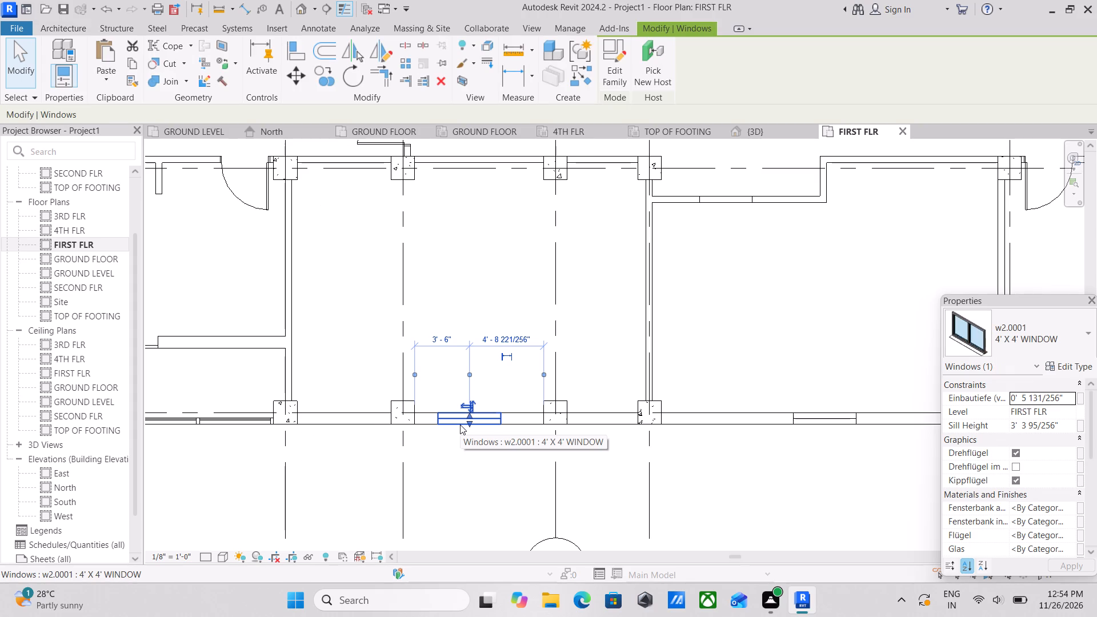
text(cs)
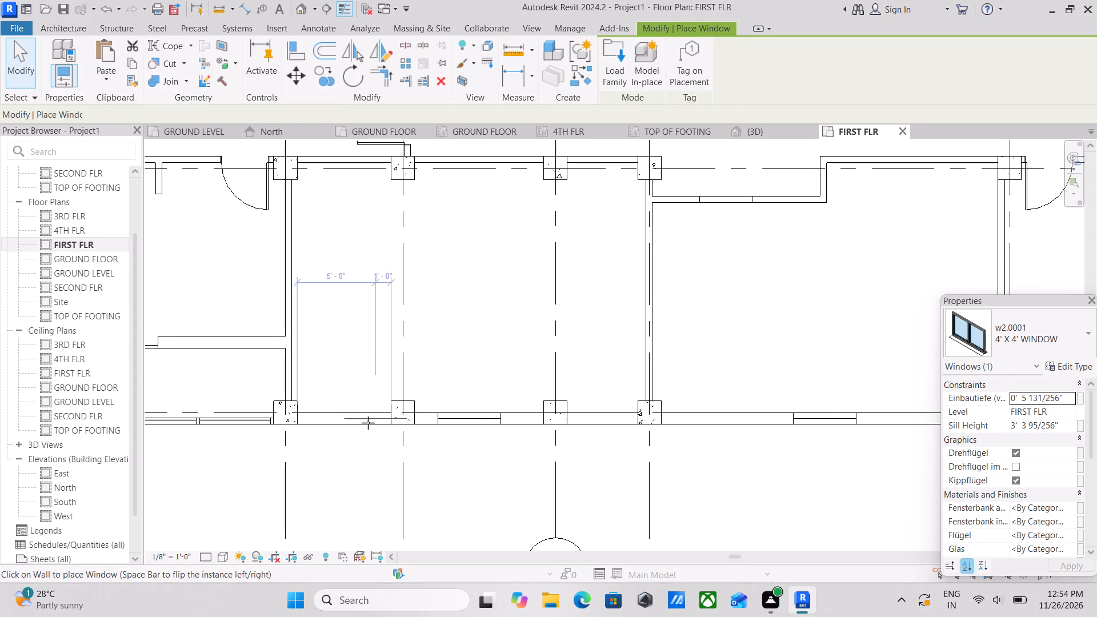
scroll(338, 423, up, 3)
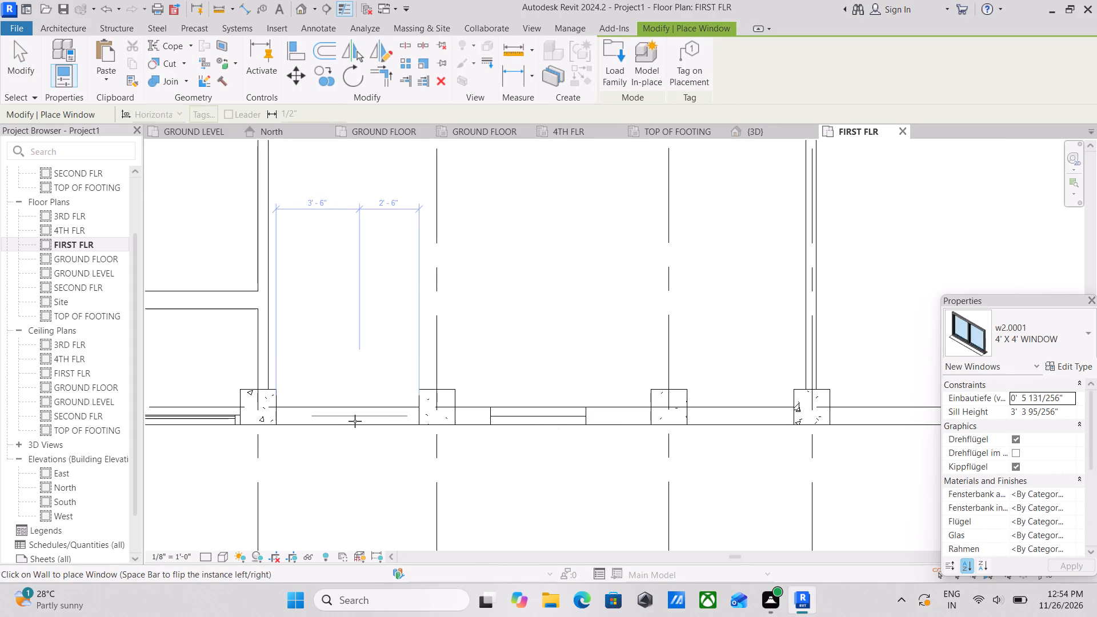
click(355, 421)
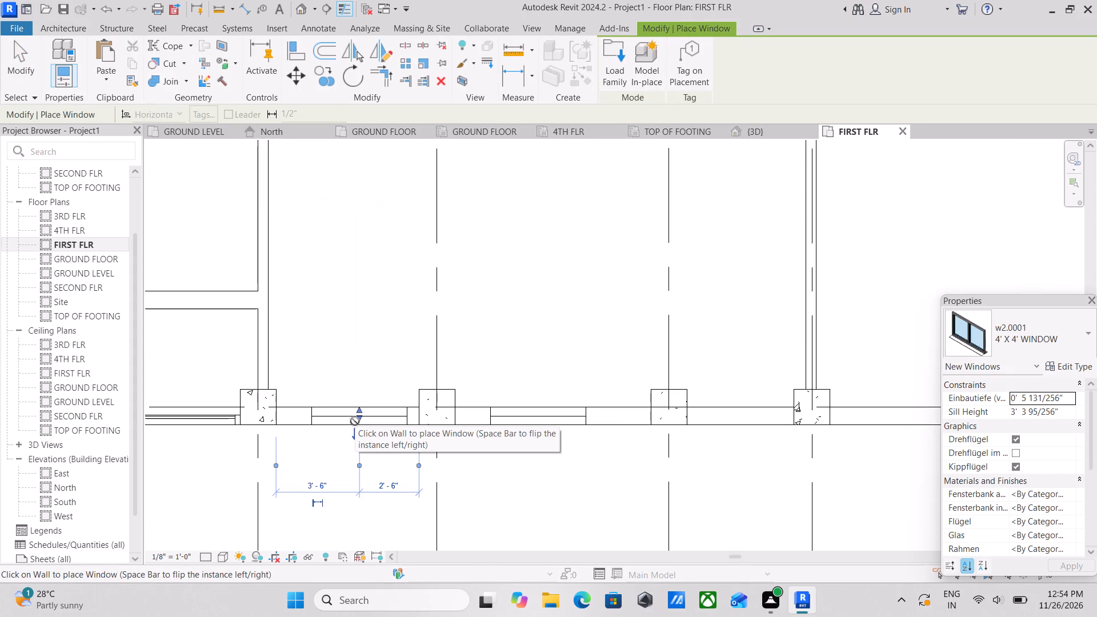
scroll(355, 421, down, 3)
middle_drag(355, 421, 468, 466)
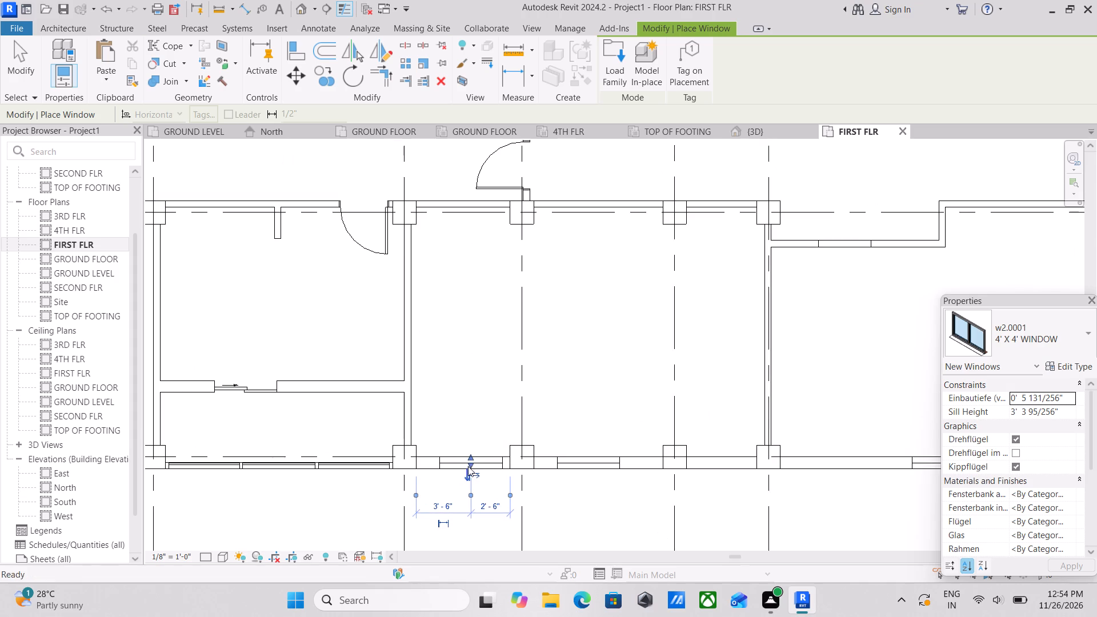
middle_drag(524, 322, 484, 446)
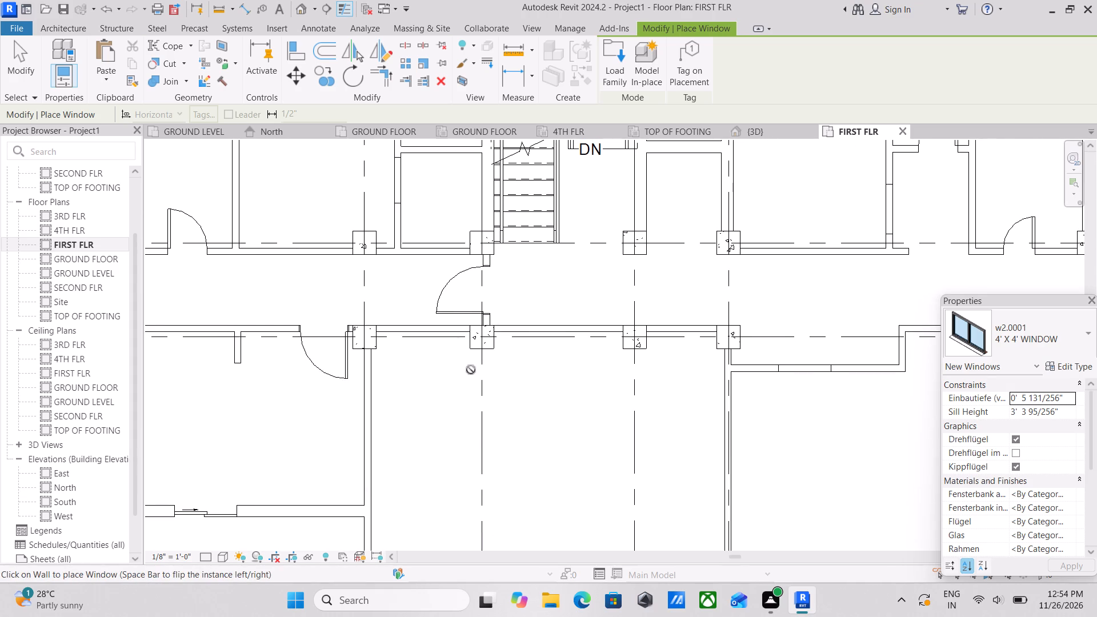
End window placement and examine the building in the 3D view, from the front facade around to the left end.
key(Escape)
key(Escape)
scroll(409, 322, up, 2)
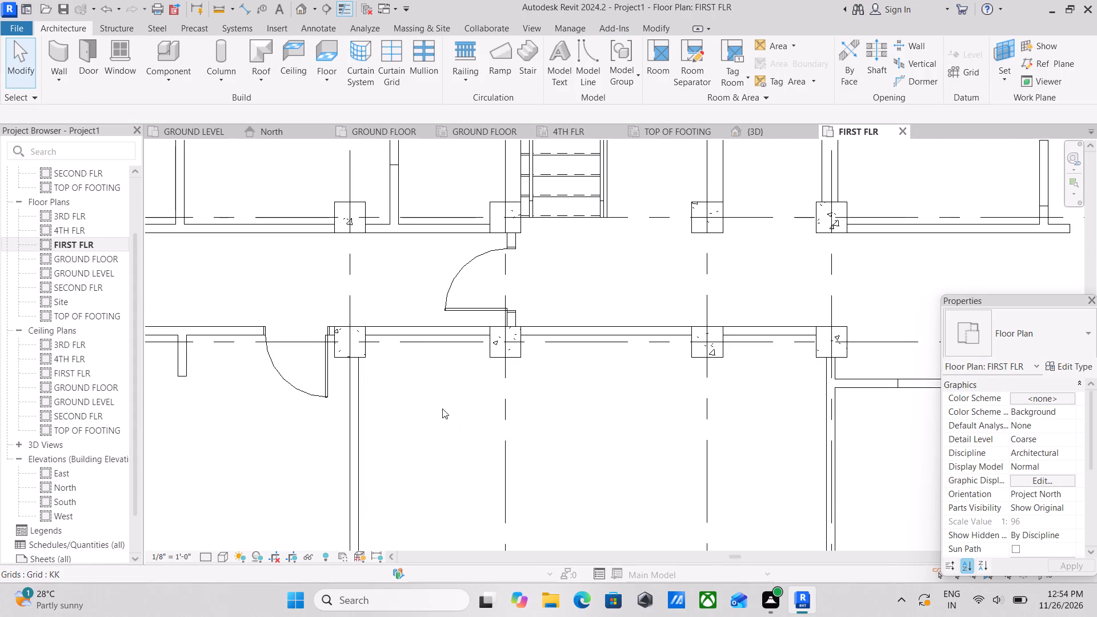
scroll(468, 407, down, 2)
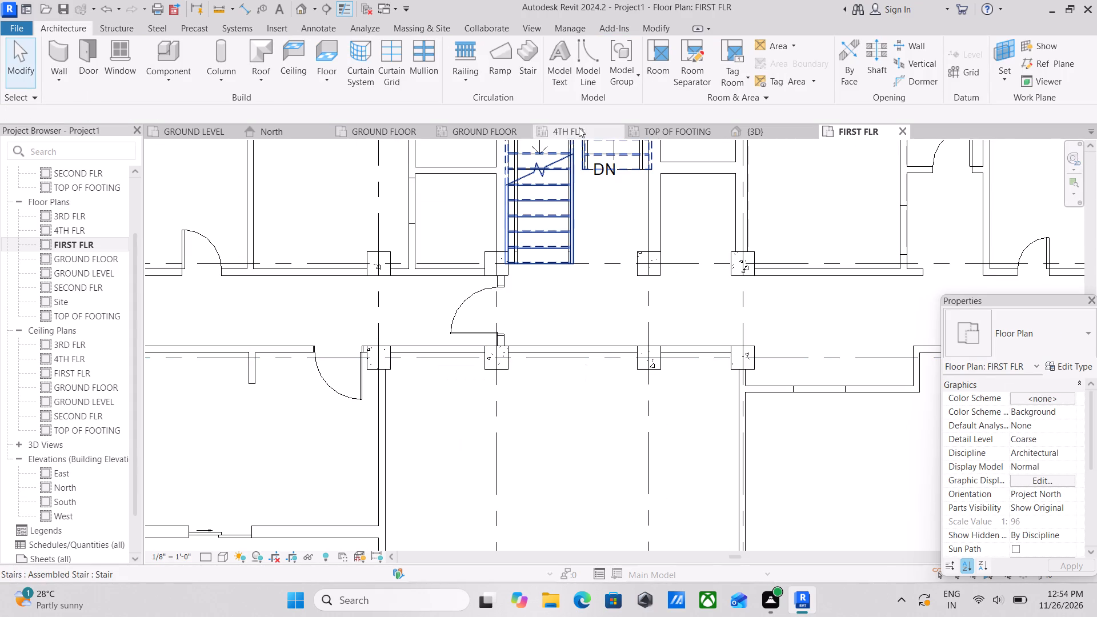
click(758, 133)
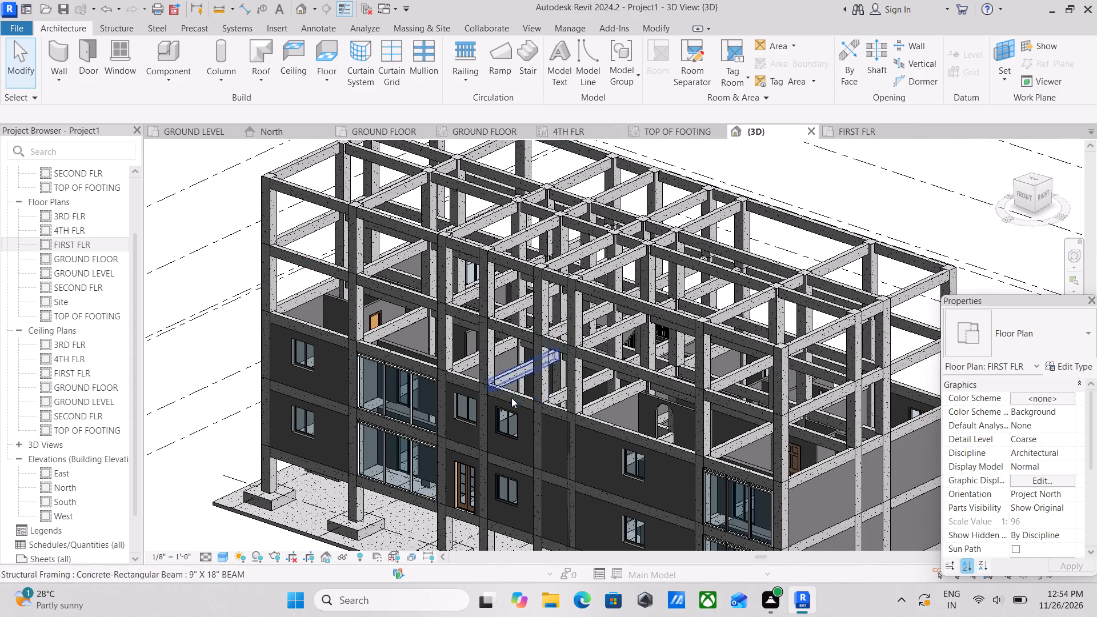
scroll(511, 398, down, 1)
middle_drag(565, 360, 479, 323)
shift+middle_drag(559, 369, 546, 364)
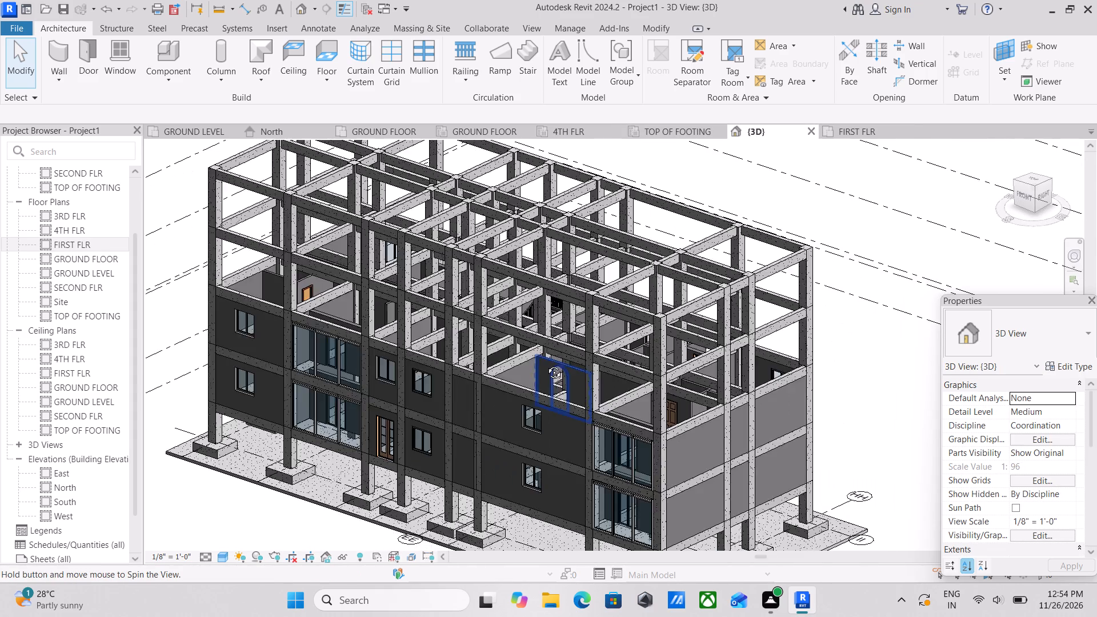
shift+middle_drag(546, 364, 582, 353)
shift+middle_drag(495, 367, 638, 396)
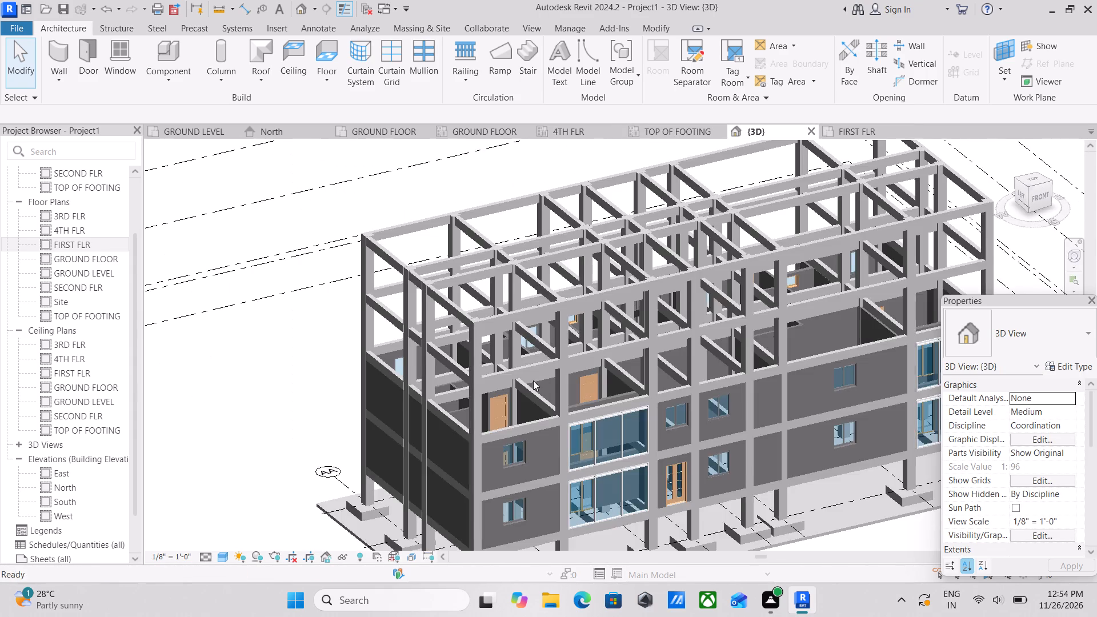
shift+middle_drag(533, 380, 600, 428)
middle_drag(580, 392, 549, 403)
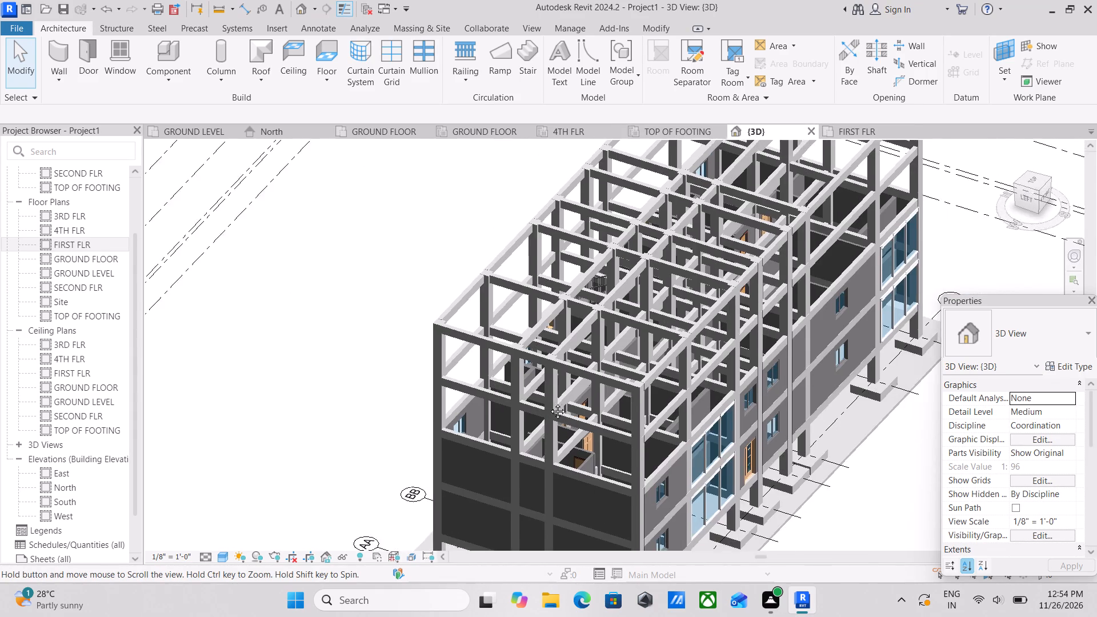
middle_drag(549, 403, 566, 412)
middle_drag(514, 379, 461, 361)
shift+middle_drag(530, 400, 545, 400)
scroll(545, 400, up, 1)
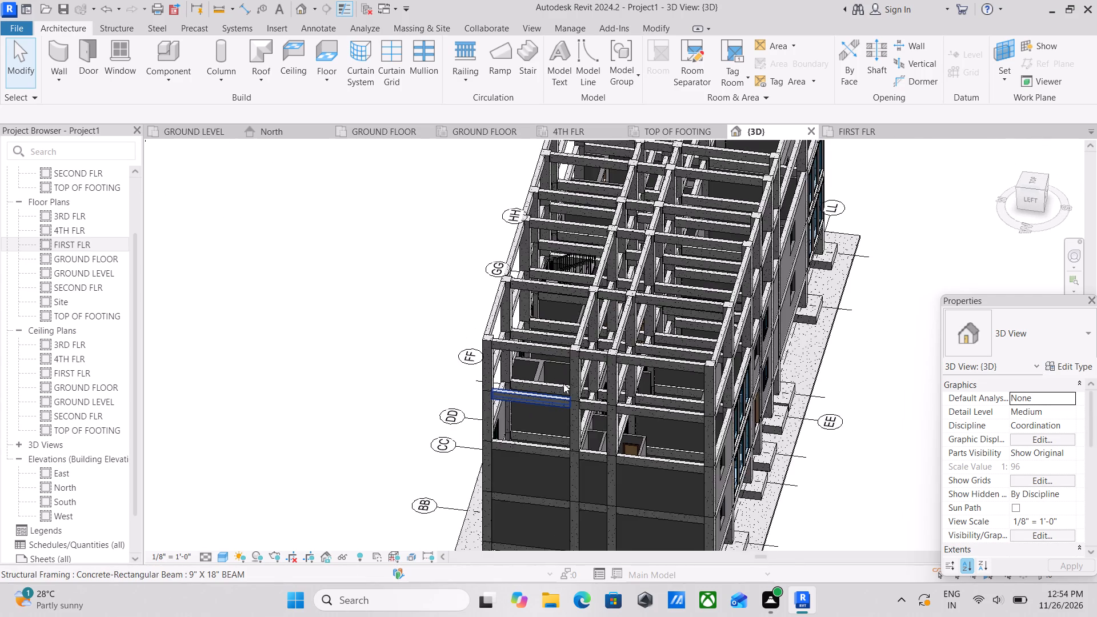
Temporarily hide all COLUMN 18" X 18" structural columns in the 3D view.
scroll(570, 374, up, 3)
click(588, 380)
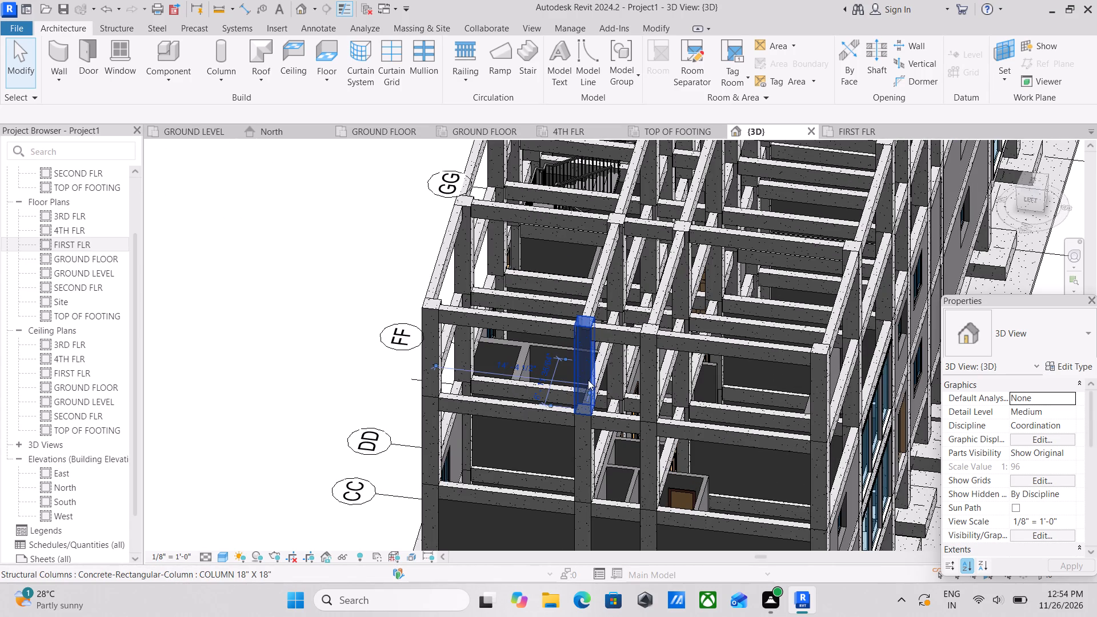
text(sa)
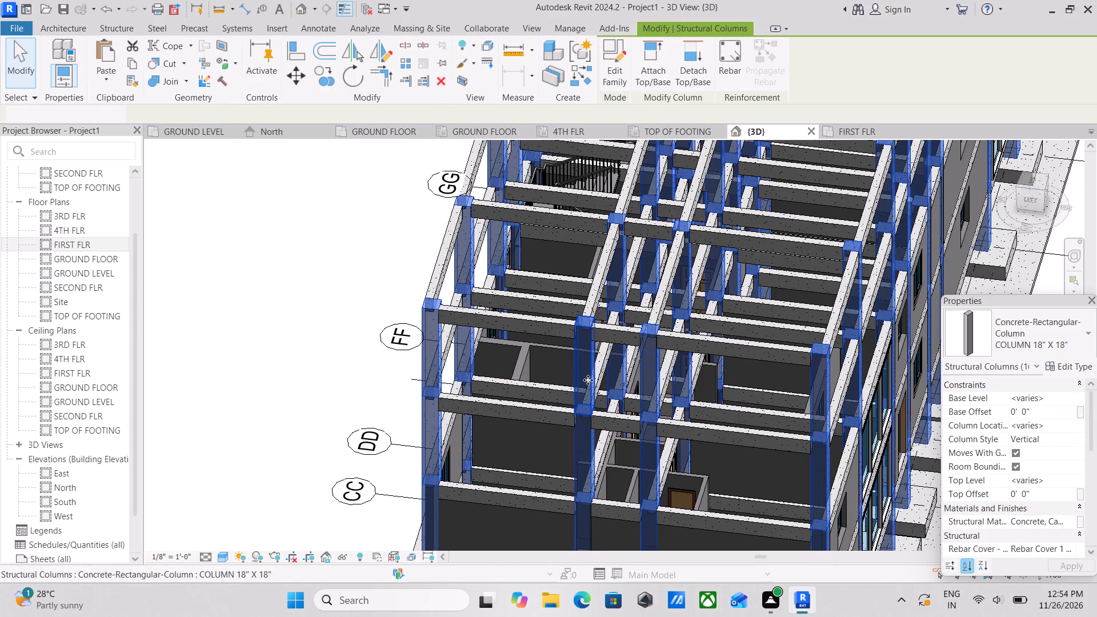
middle_drag(578, 377, 494, 367)
text(hh)
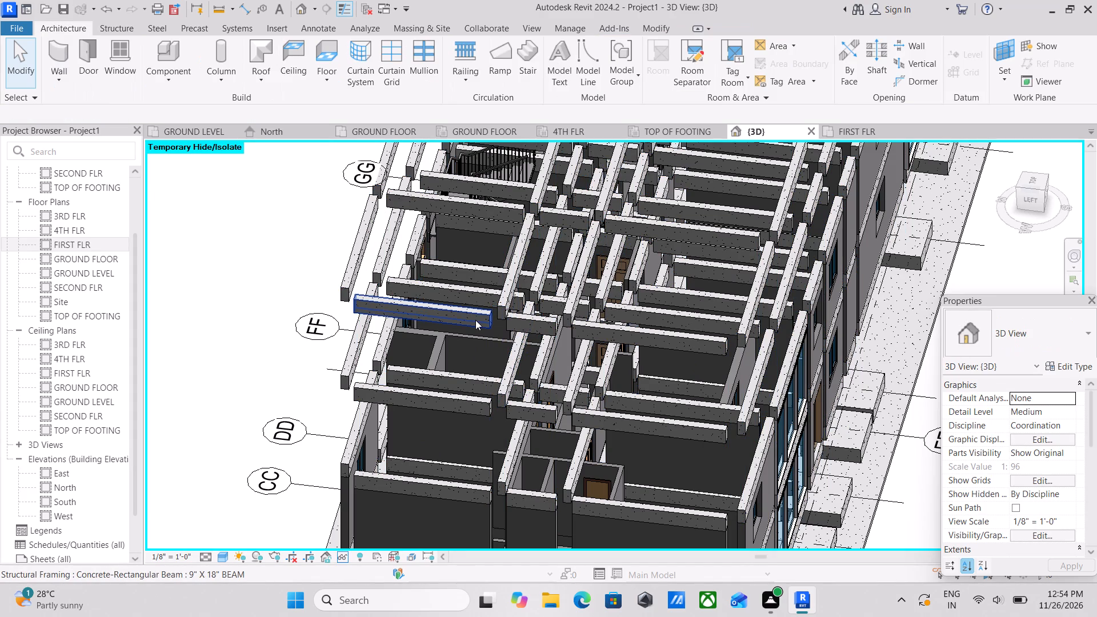
Temporarily hide all 9" X 18" concrete beams in the 3D view and inspect the exposed first floor rooms and staircase.
click(463, 316)
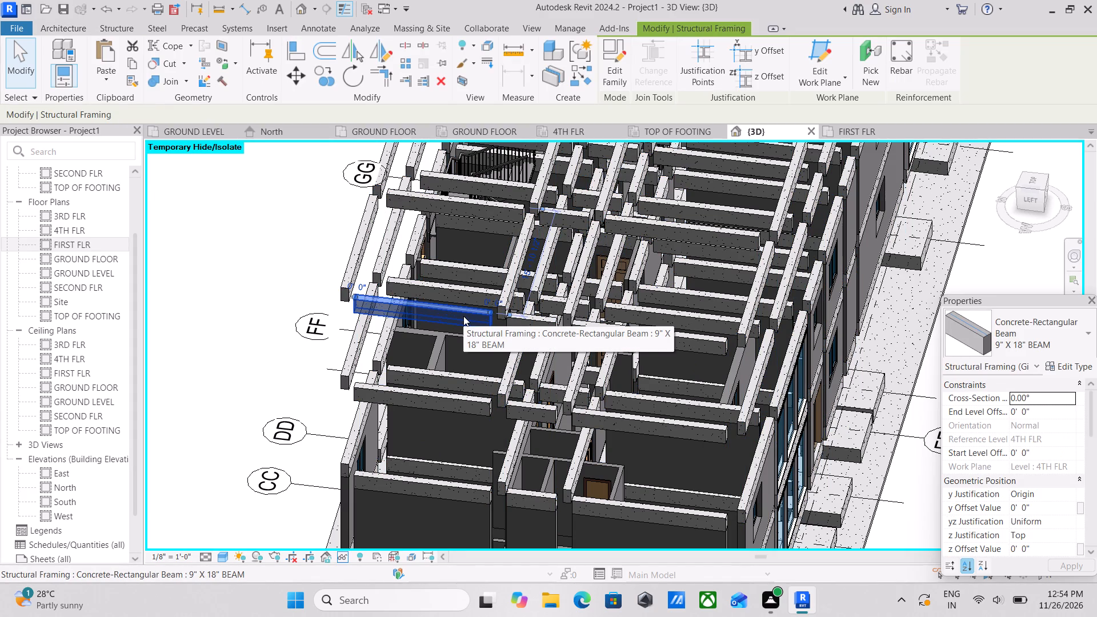
text(sa)
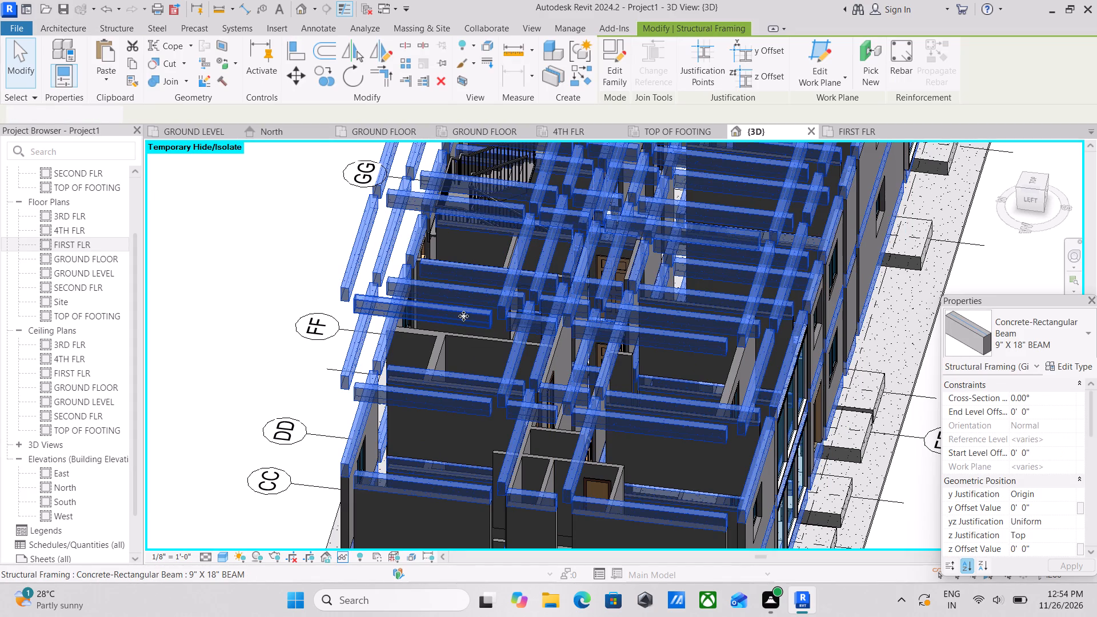
text(hh)
scroll(463, 316, down, 3)
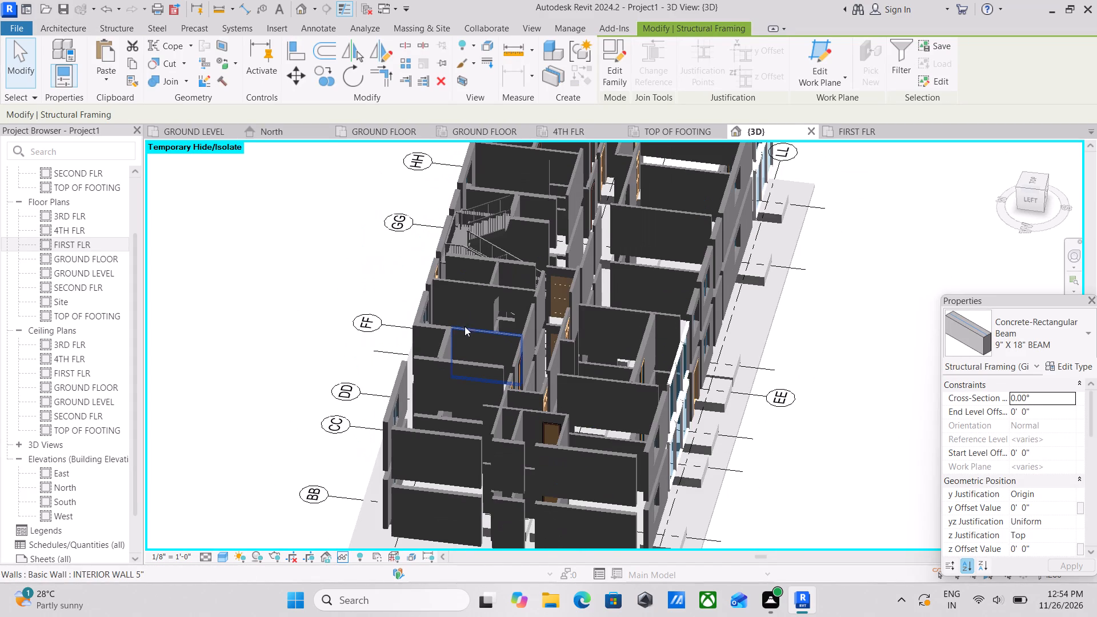
middle_drag(466, 330, 327, 348)
scroll(333, 338, up, 3)
middle_drag(369, 338, 377, 357)
scroll(377, 357, down, 2)
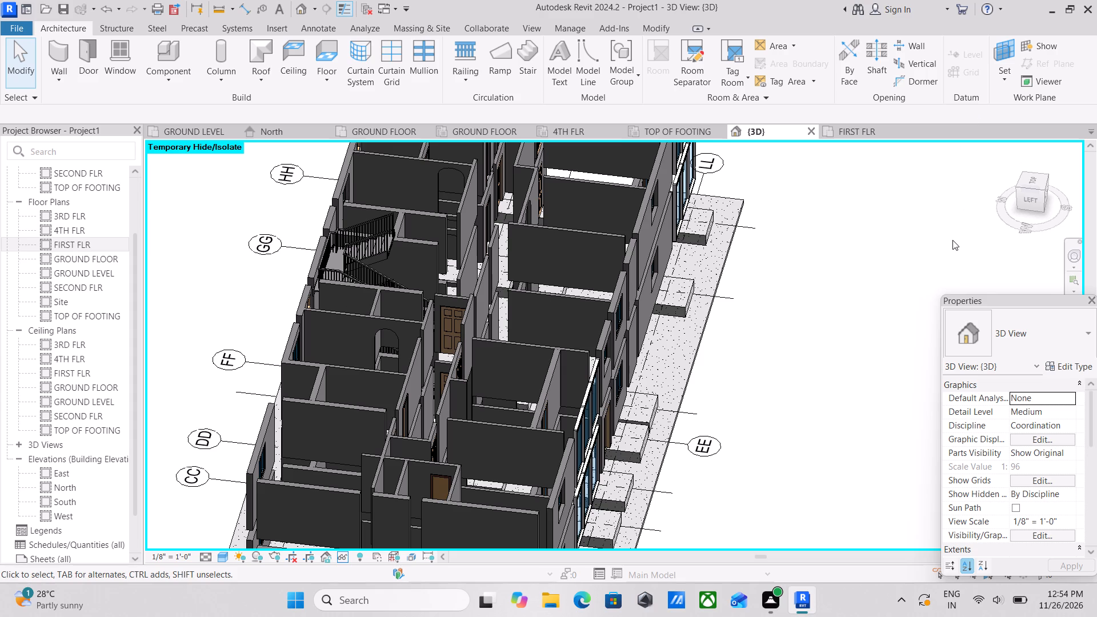
middle_drag(610, 335, 628, 330)
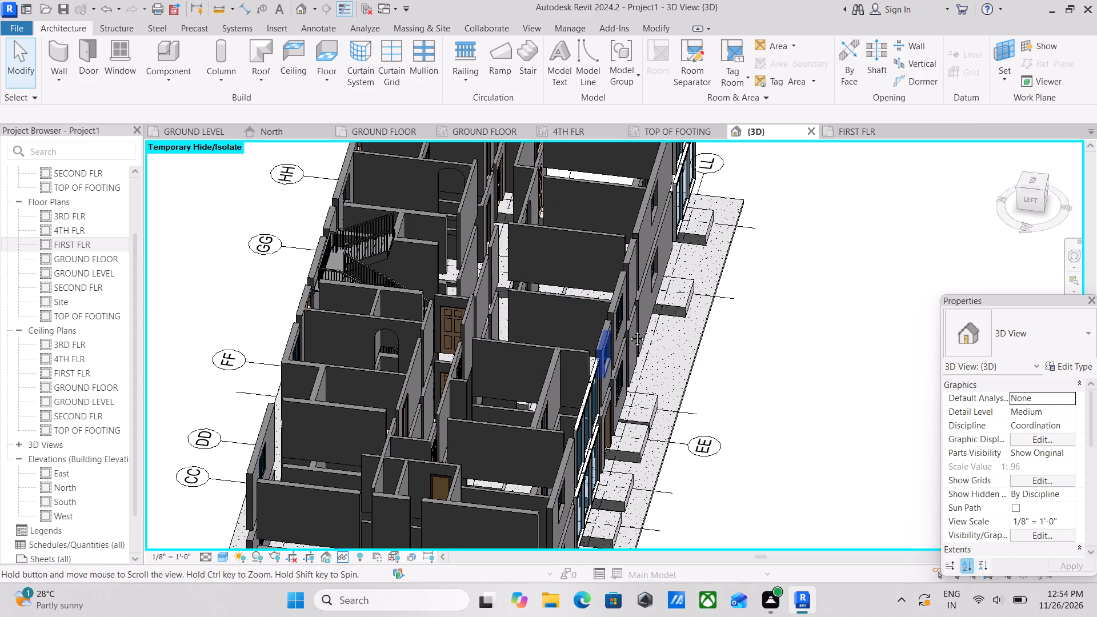
middle_drag(628, 330, 682, 322)
Save the project to the Desktop under the file name "G+4 building apartment fie".
key(ctrl+s)
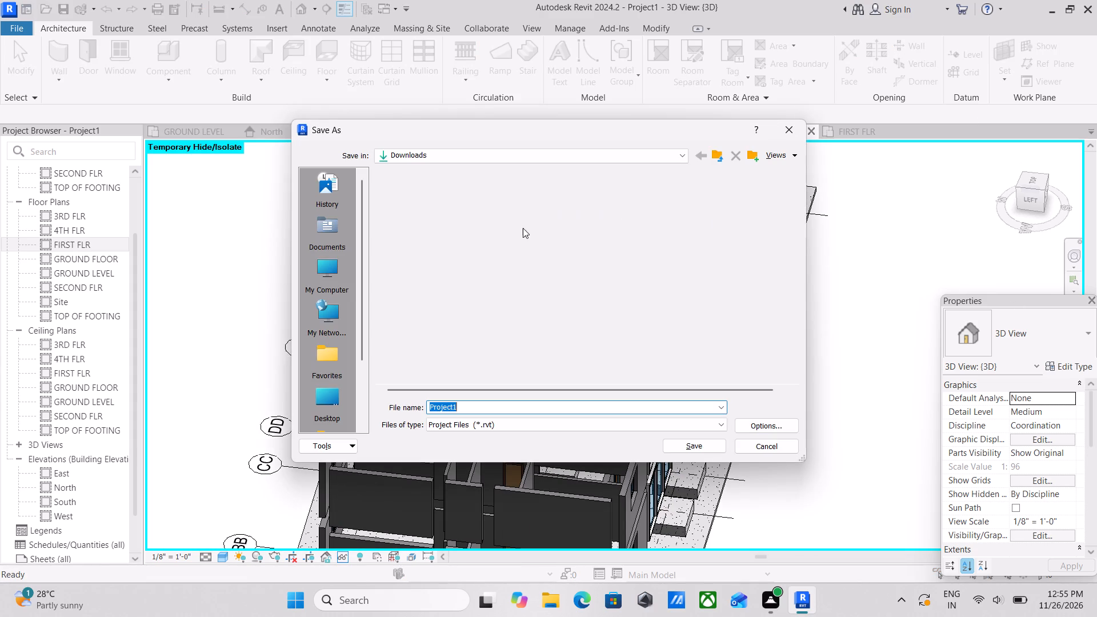
scroll(355, 251, down, 1)
double_click(332, 309)
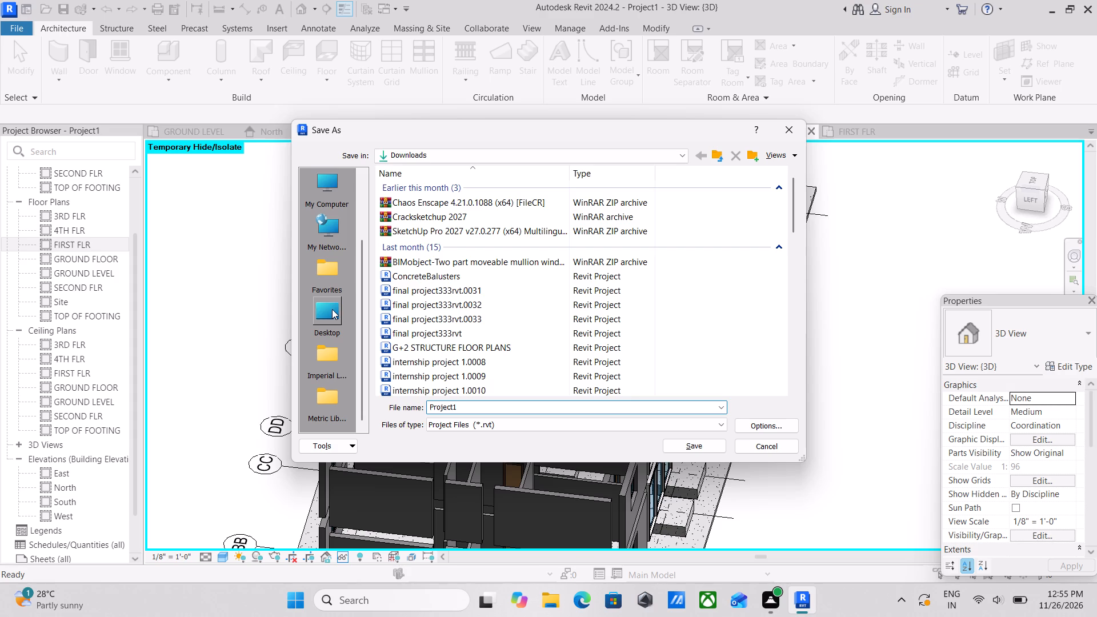
click(522, 405)
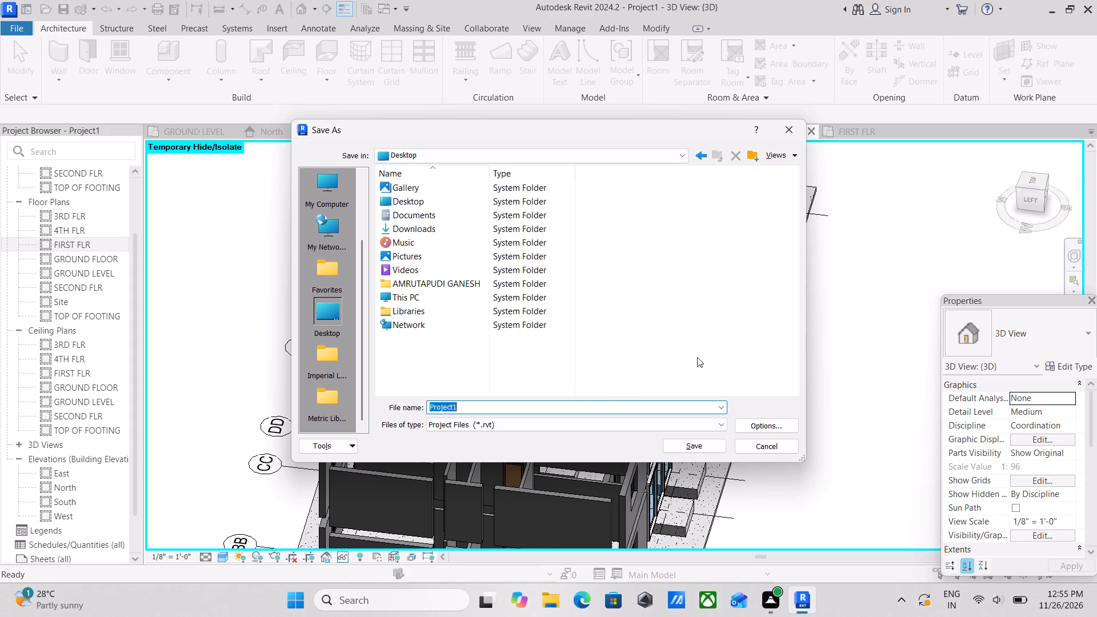
key(shift+g)
text(+4)
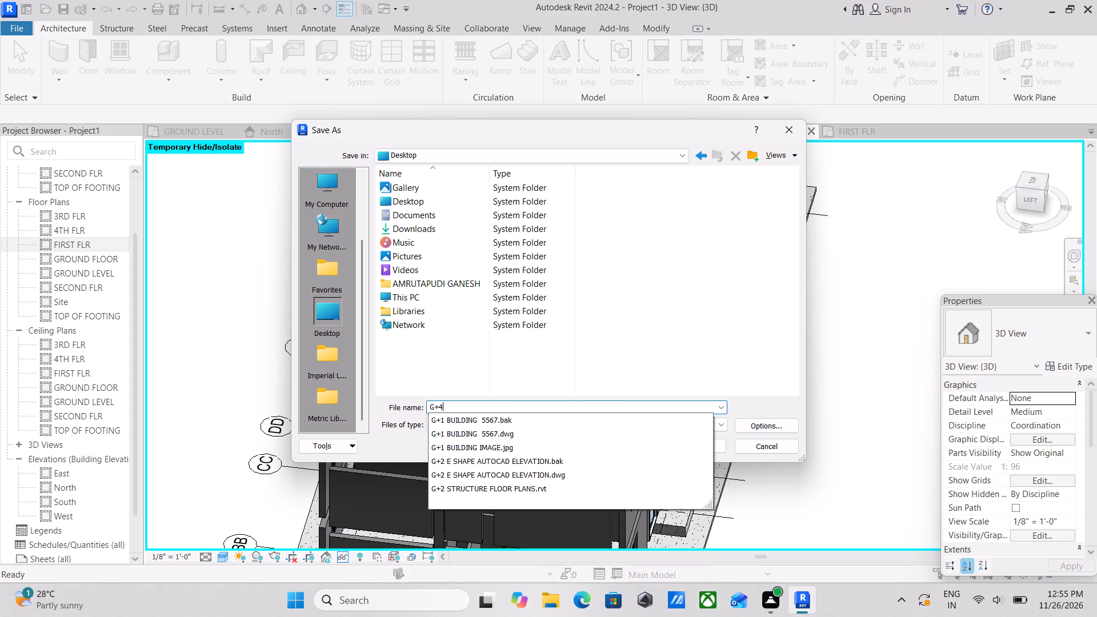
key(space)
text(building apar)
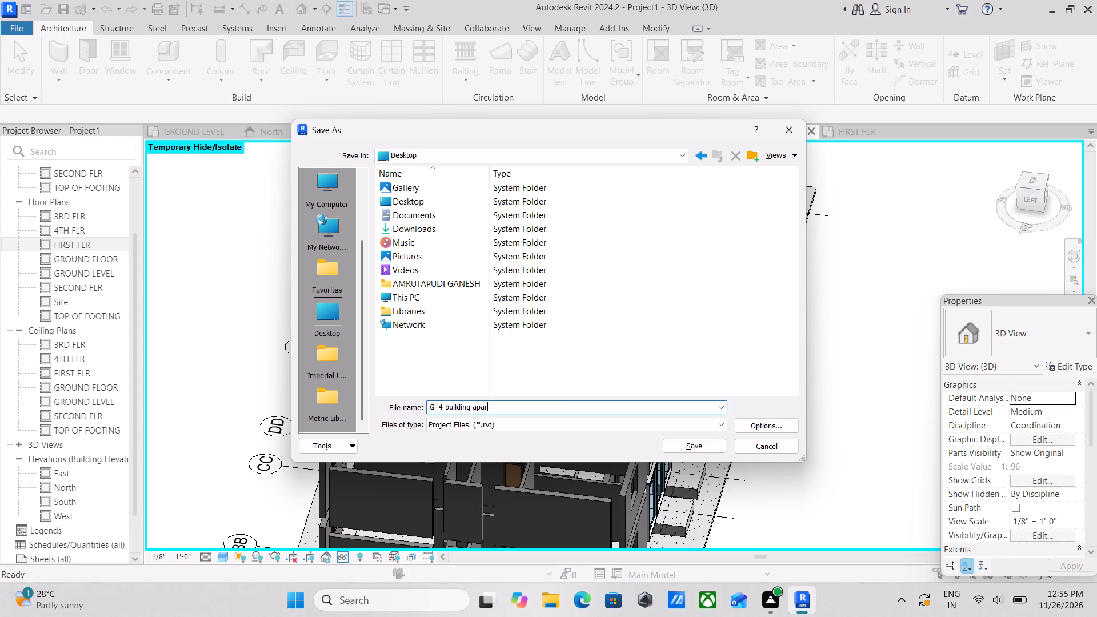
text(tment)
key(space)
text(fi)
text(lw)
key(BackSpace)
key(BackSpace)
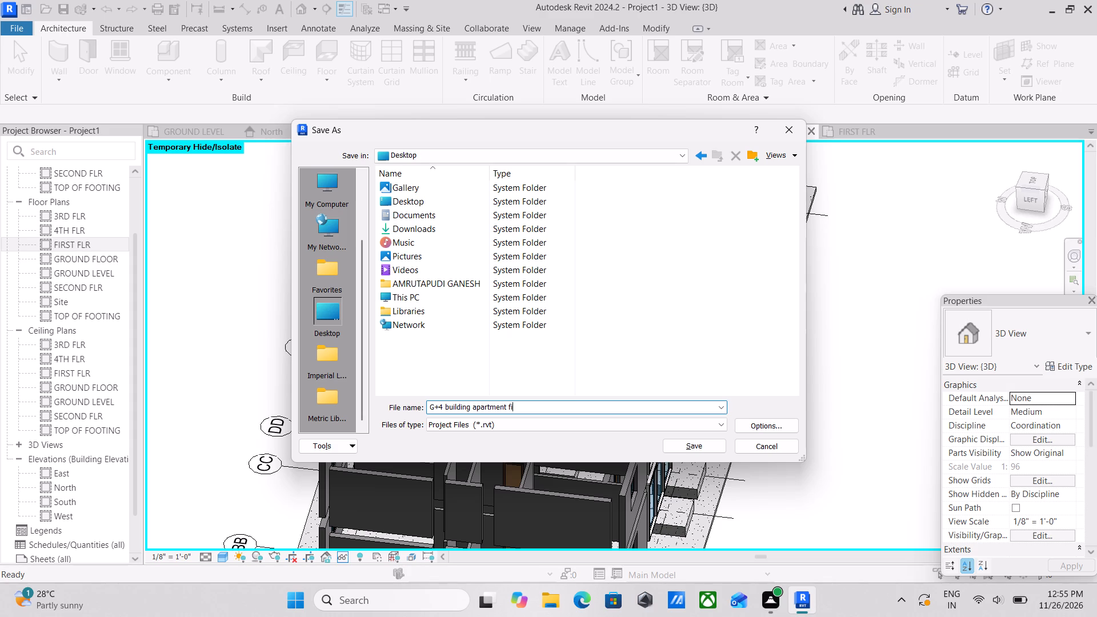
key(e)
click(441, 402)
click(697, 446)
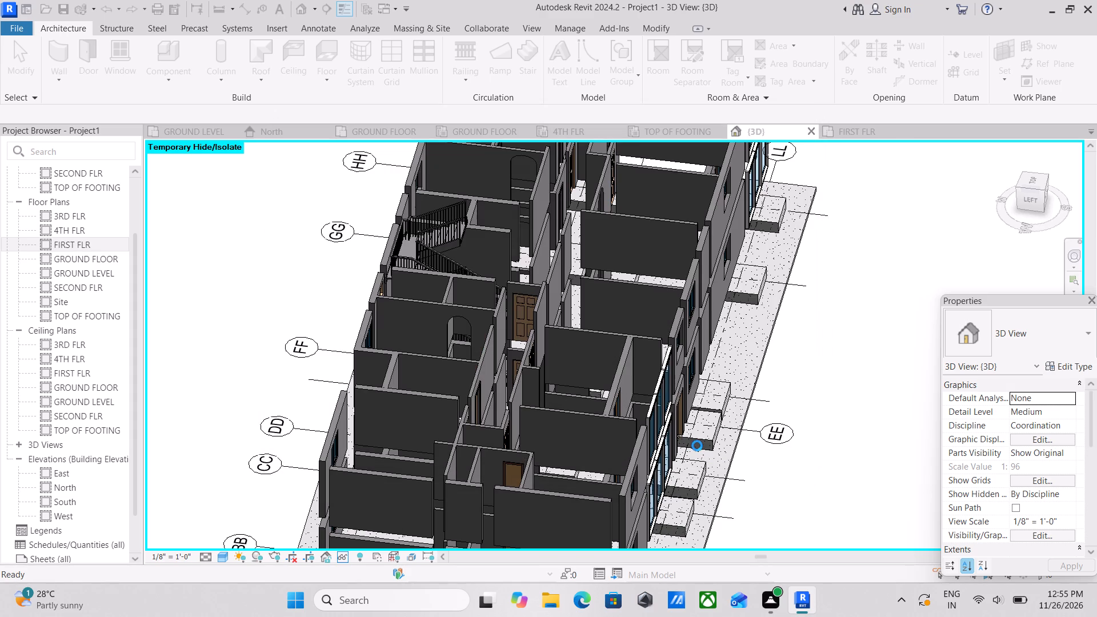
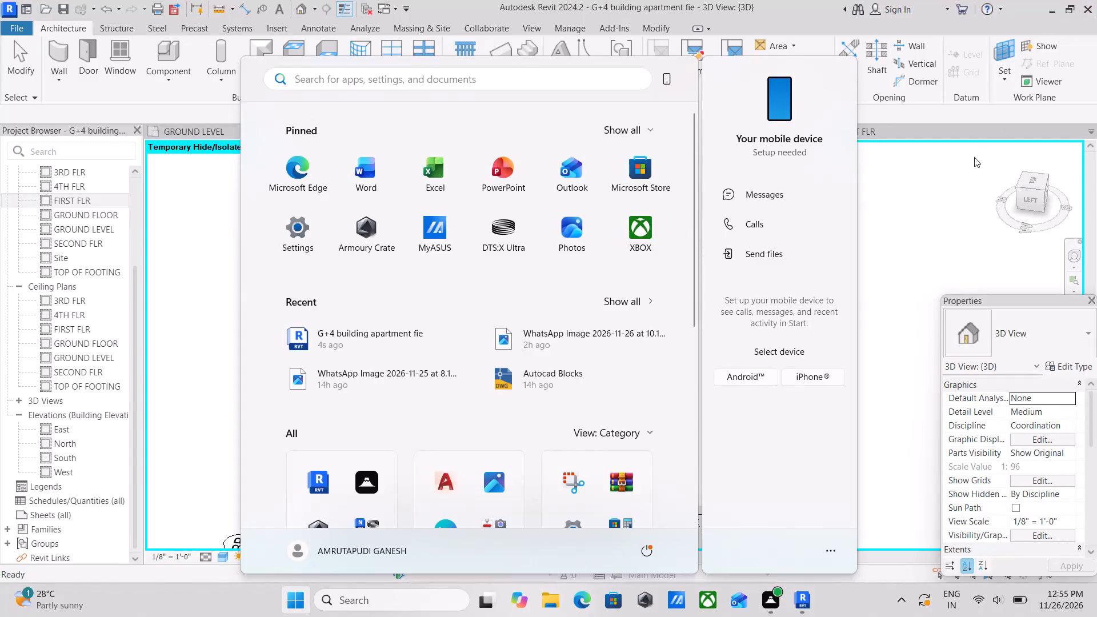
Return to the saved G+4 building project and close the modelling application.
click(943, 173)
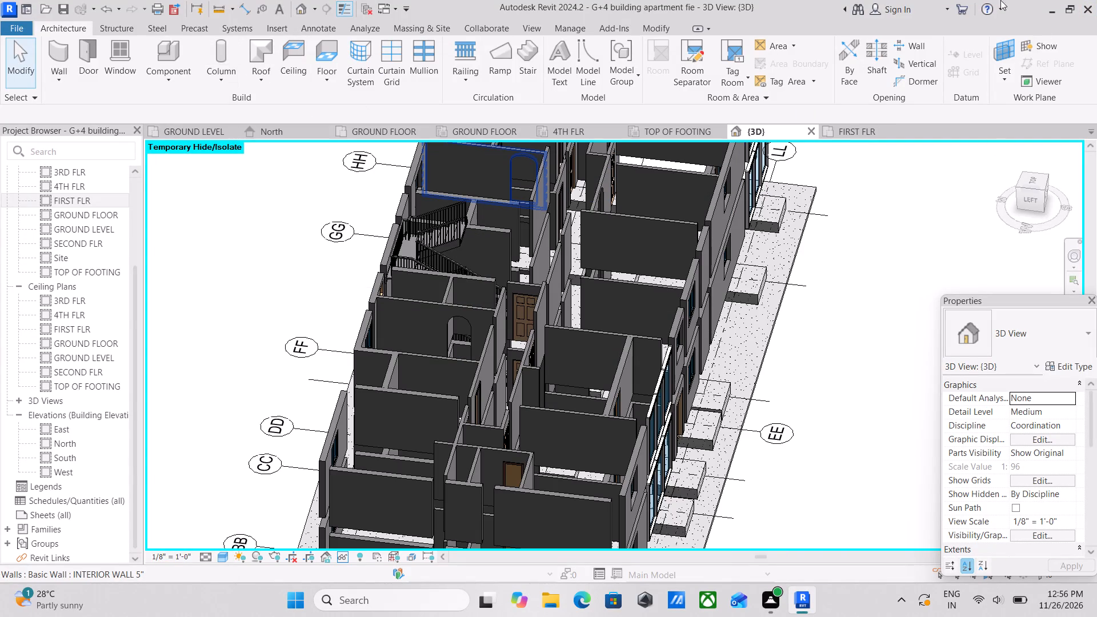
click(1087, 12)
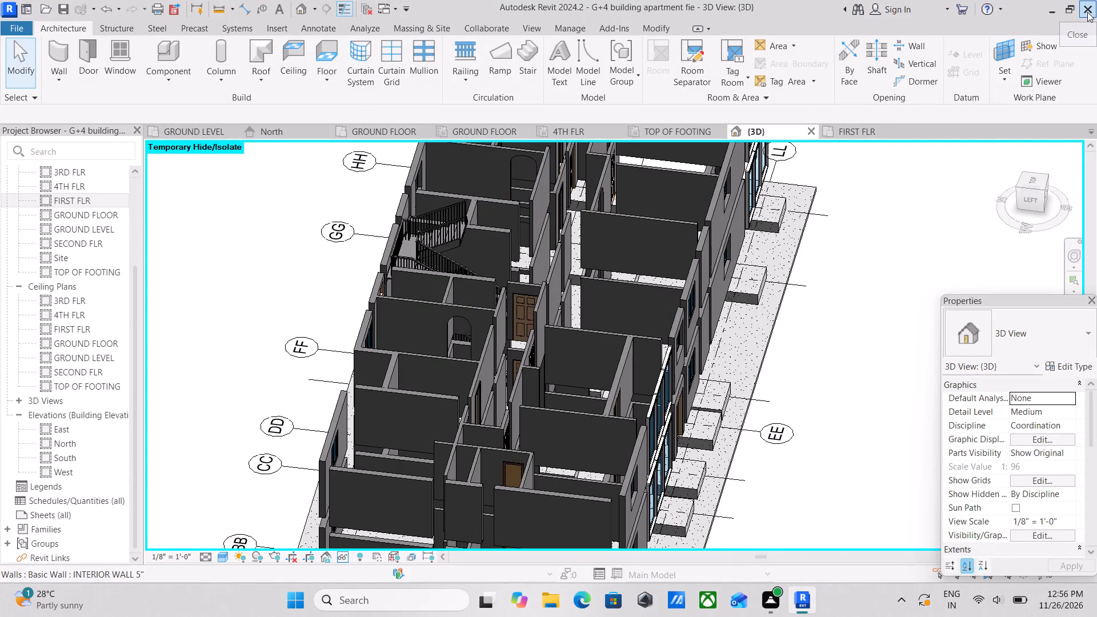
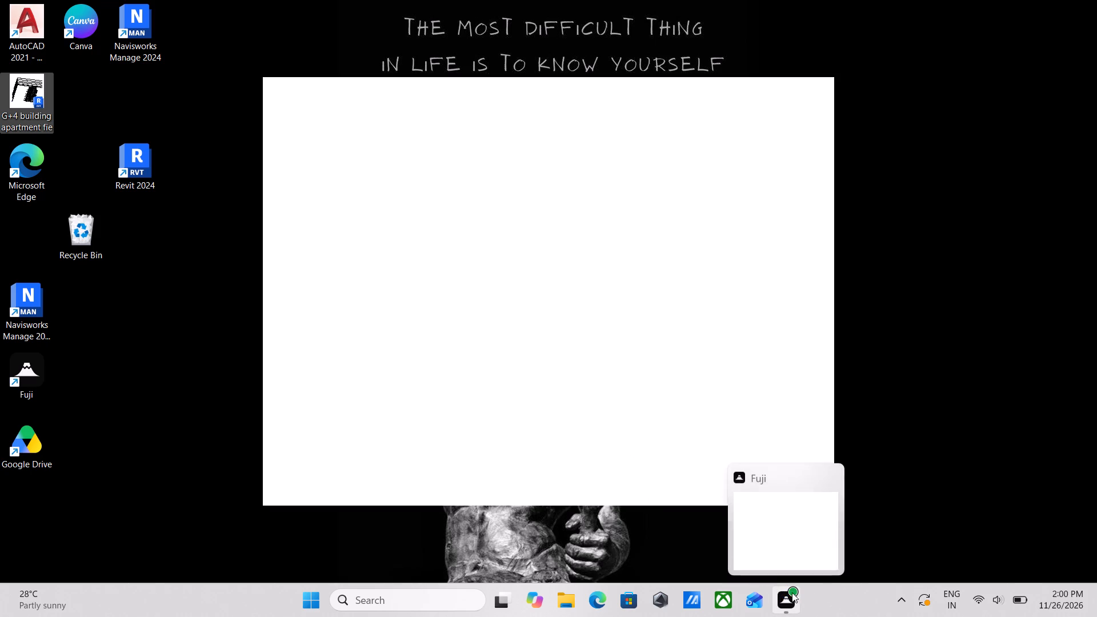
Reopen the G+4 building apartment project file from the desktop.
triple_click(23, 103)
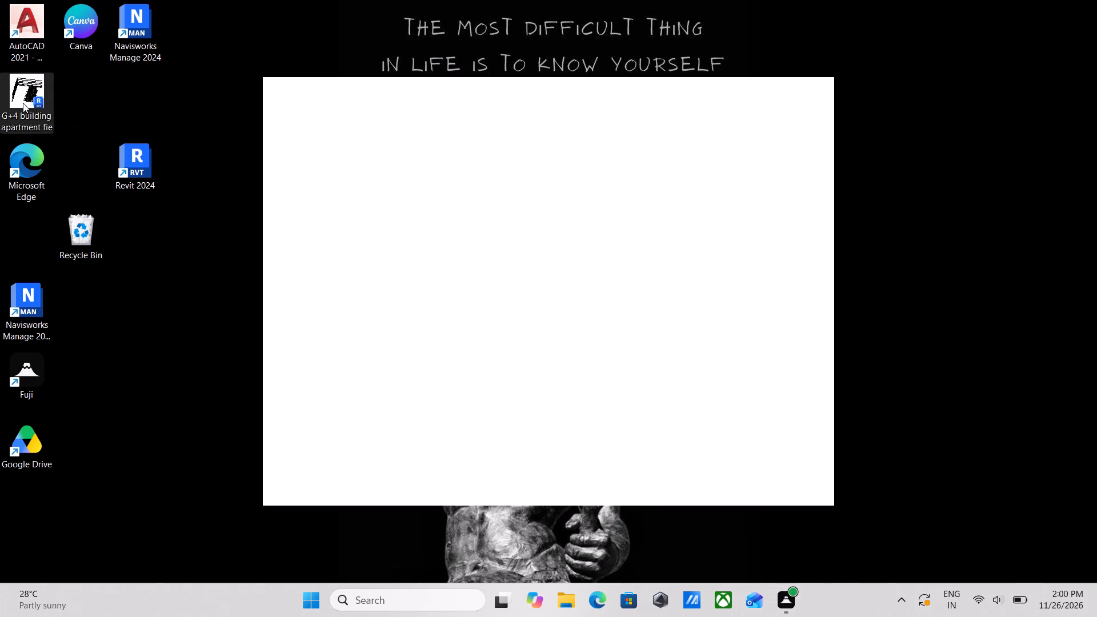
double_click(23, 103)
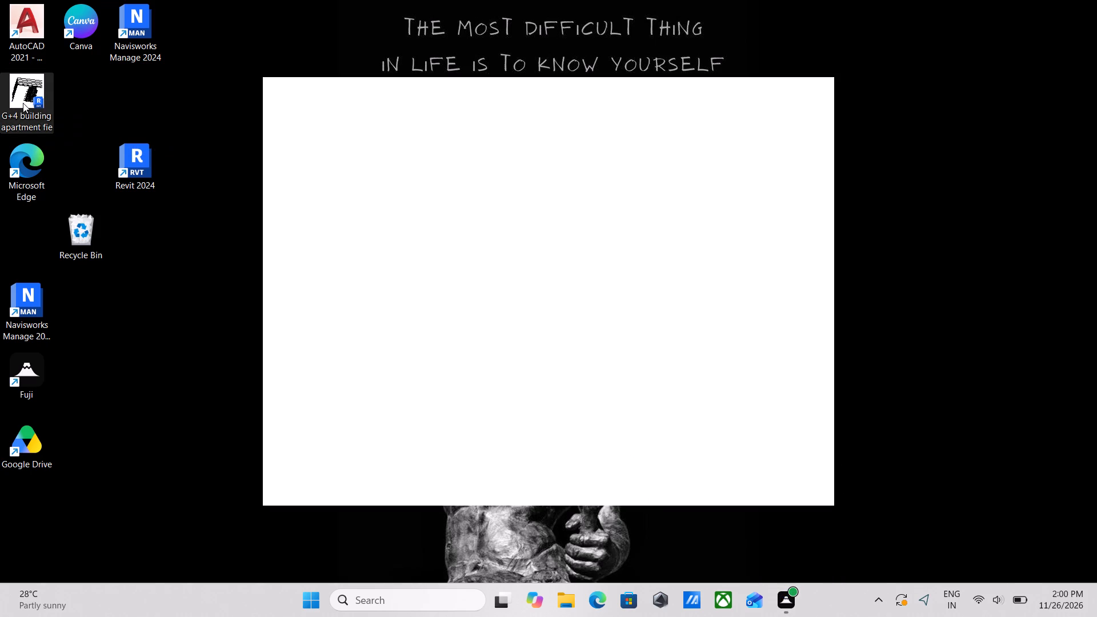
double_click(23, 103)
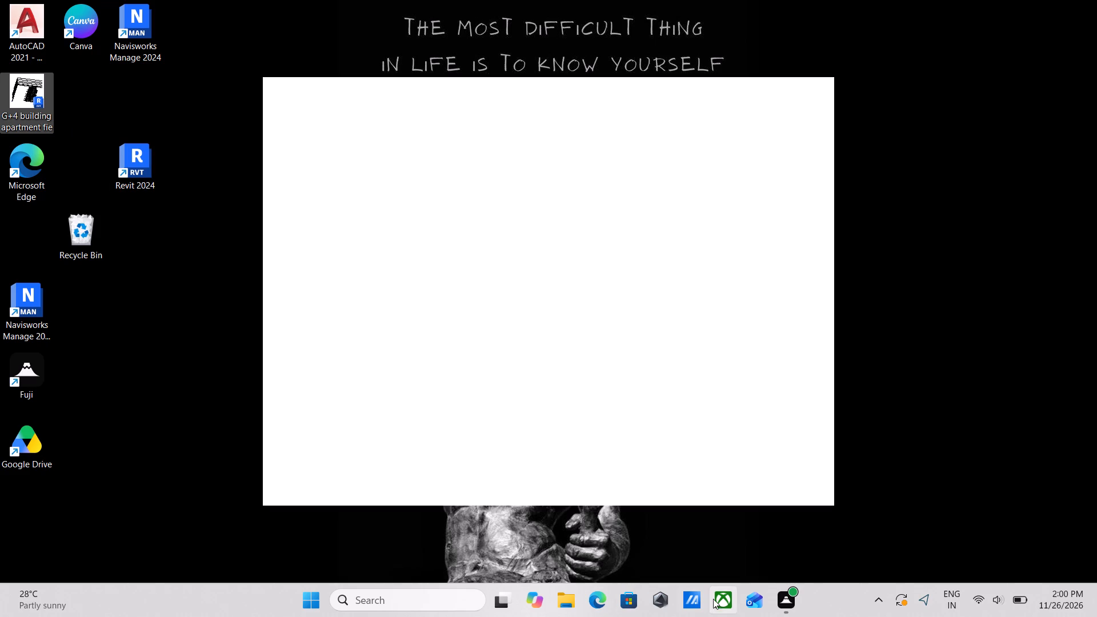
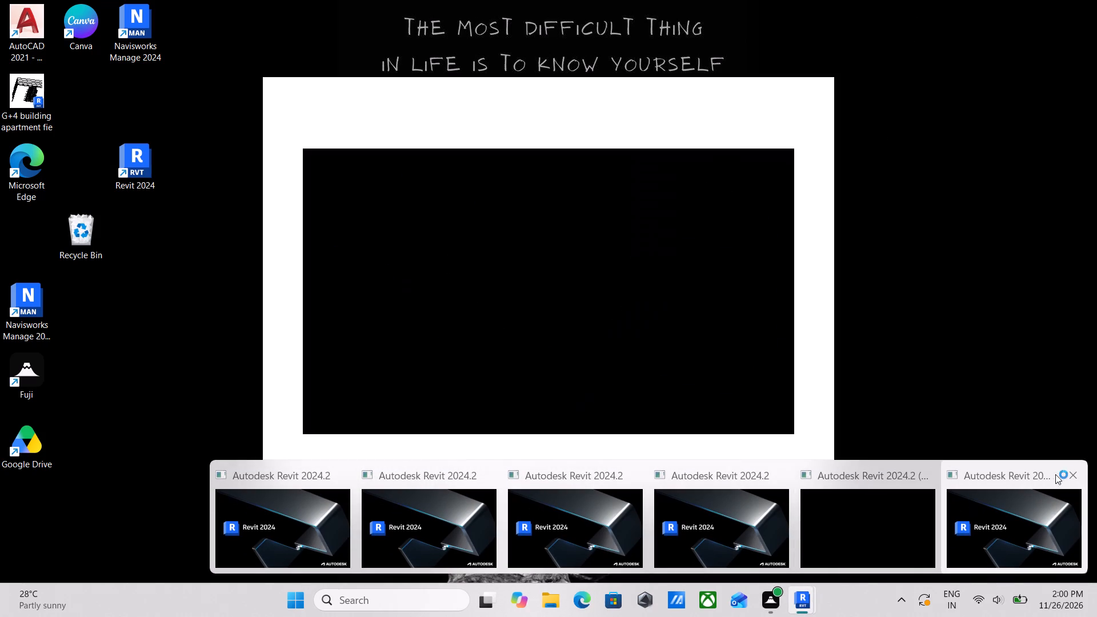
Try to close the duplicate Revit 2024 windows that are starting up, leaving a single instance open.
click(1067, 479)
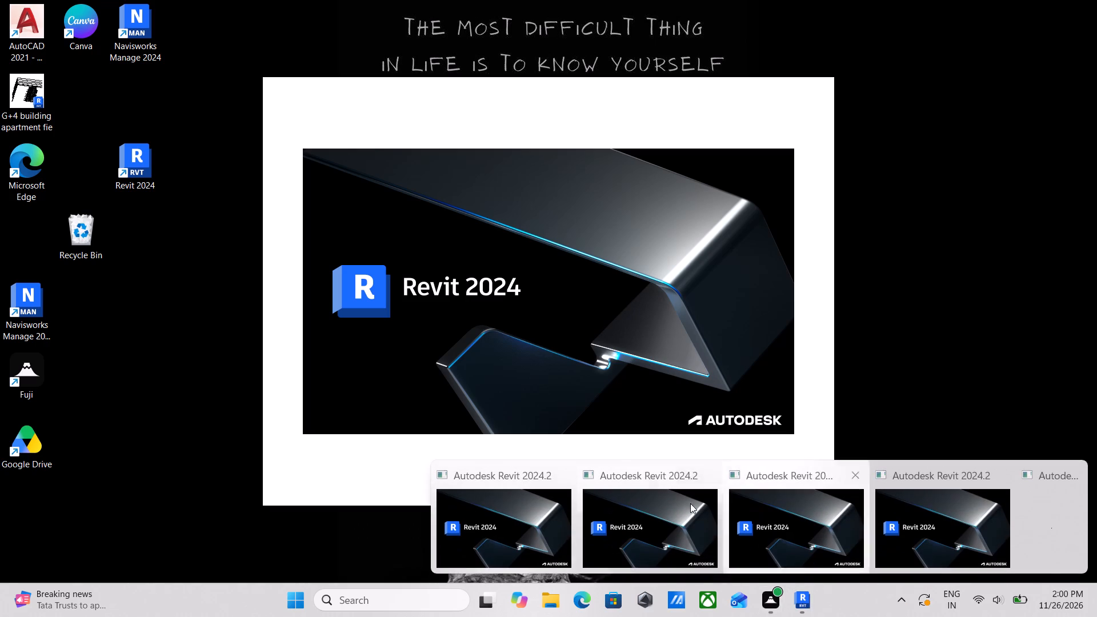
click(571, 467)
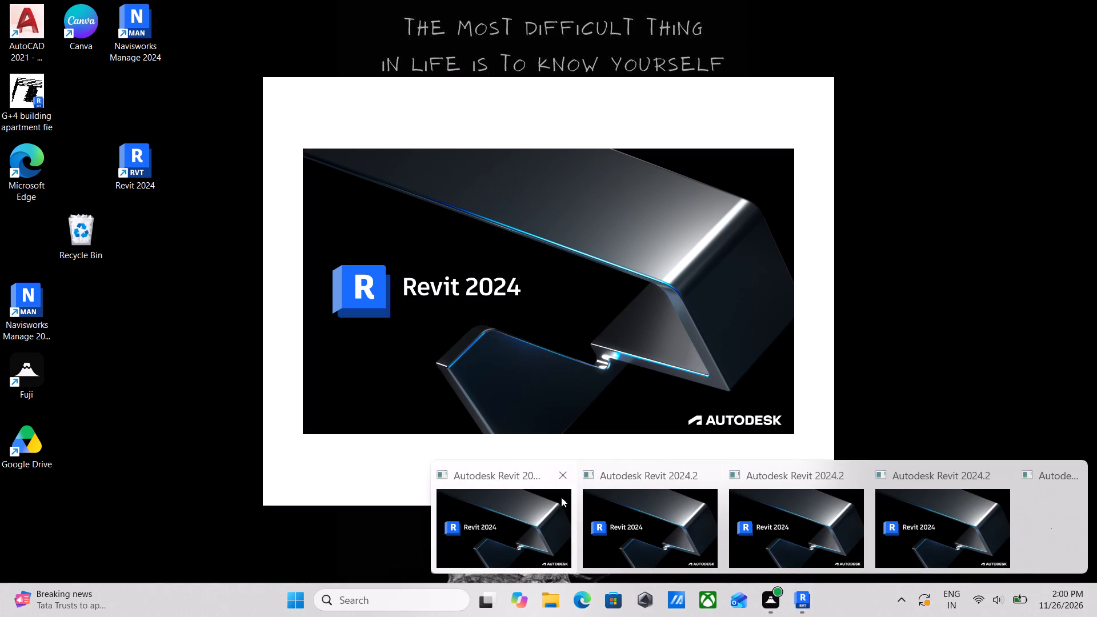
double_click(556, 475)
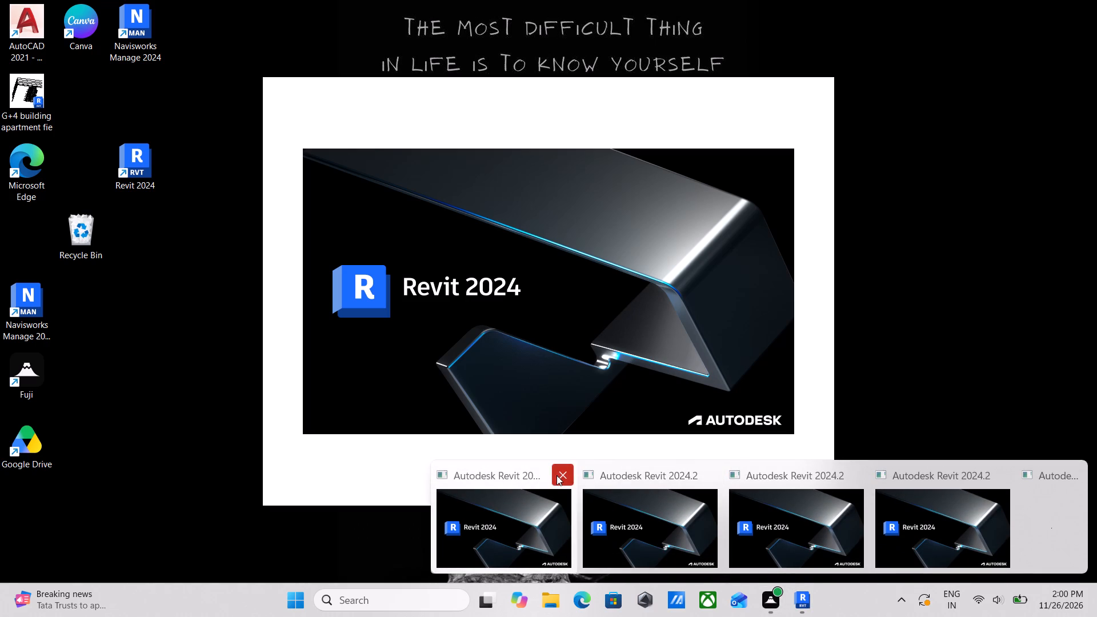
double_click(562, 476)
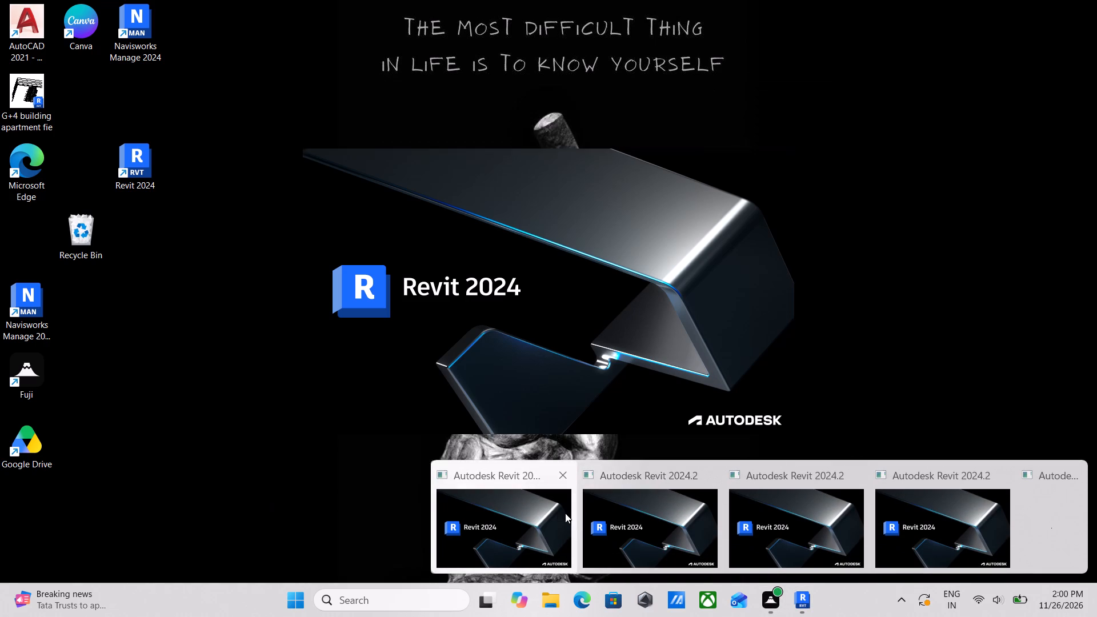
double_click(564, 481)
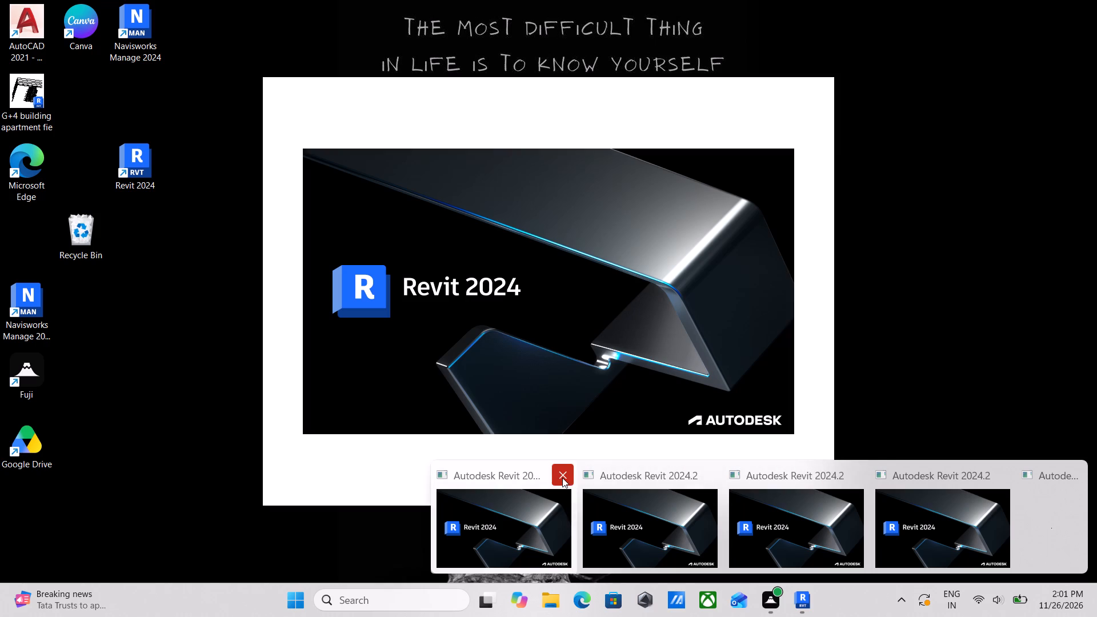
triple_click(562, 478)
triple_click(563, 477)
Bring the last loading Revit 2024 window to the front.
click(1034, 505)
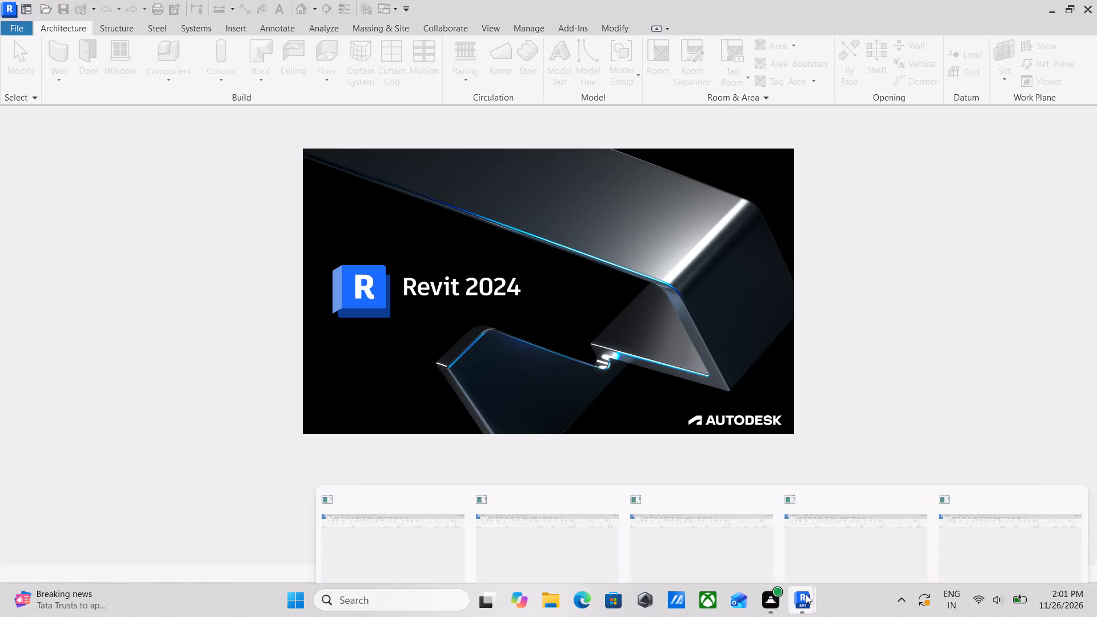
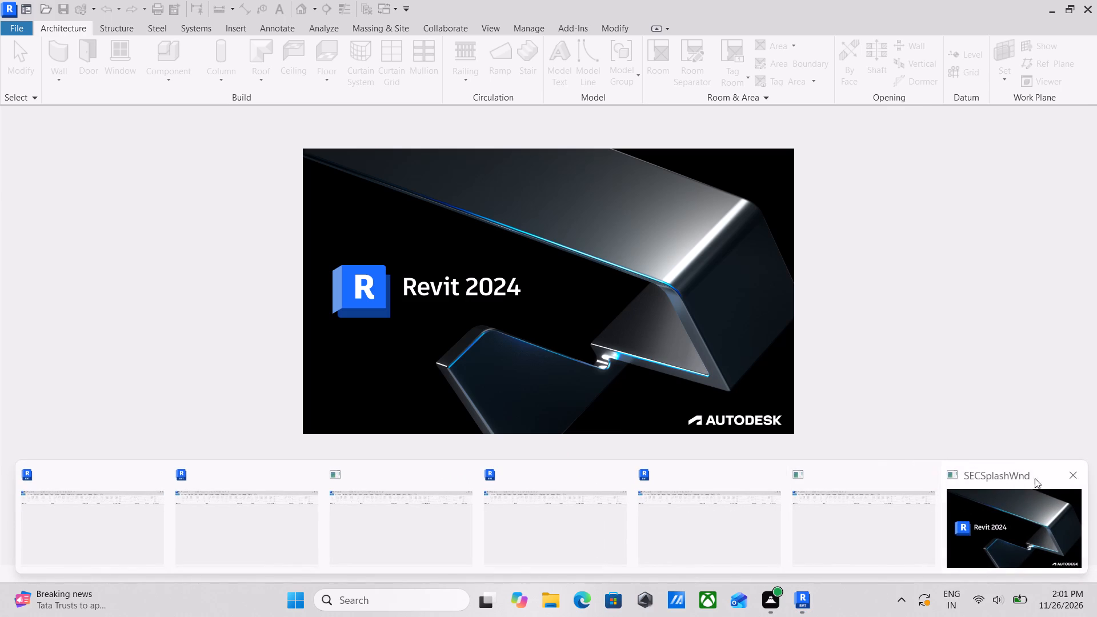
Close the splash window and try to close the surplus Revit 2024 instances while they are still loading.
click(1072, 481)
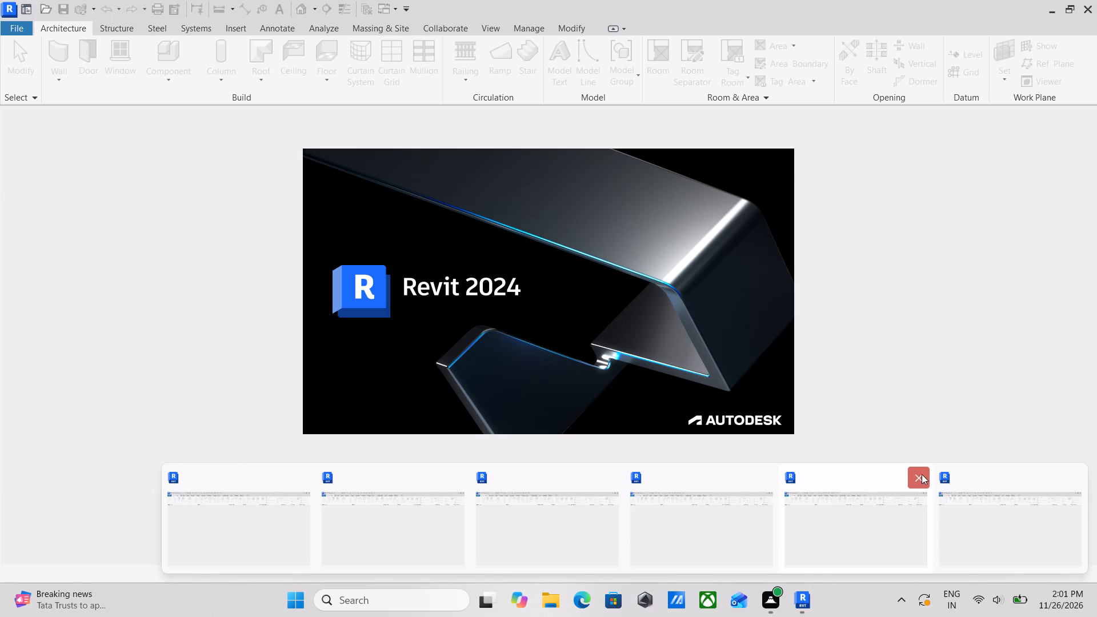
click(919, 476)
click(763, 474)
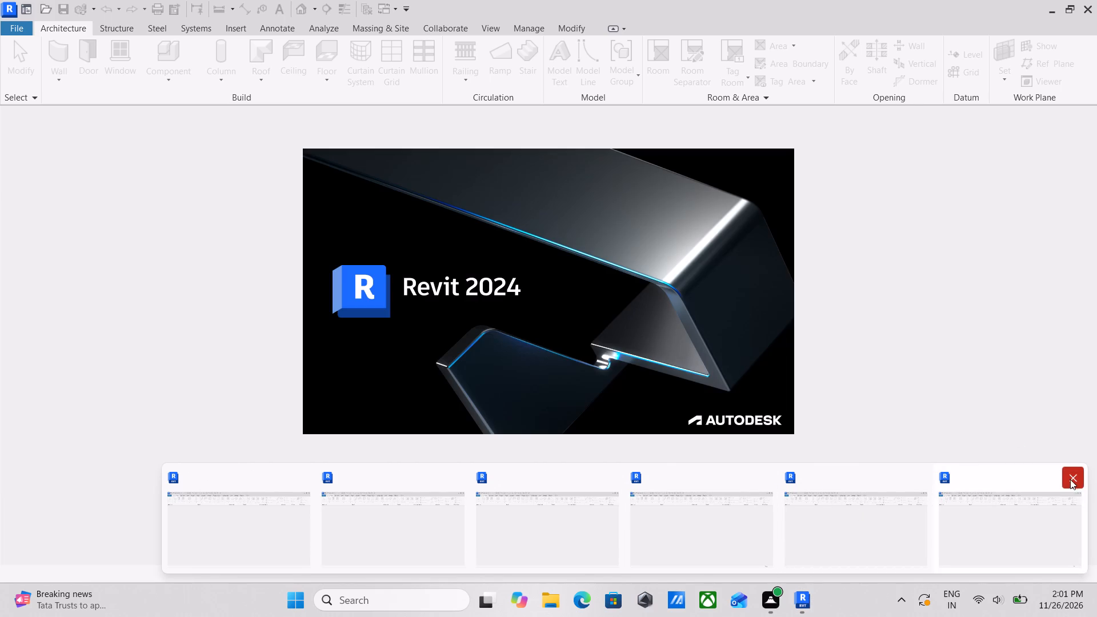
double_click(1070, 479)
double_click(1075, 488)
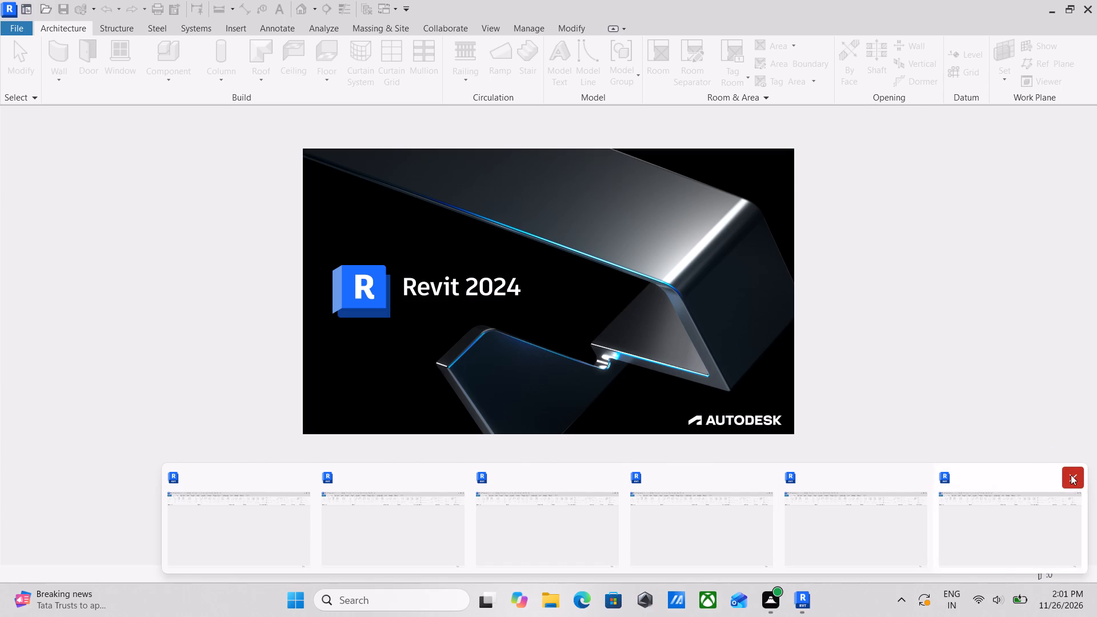
double_click(1066, 477)
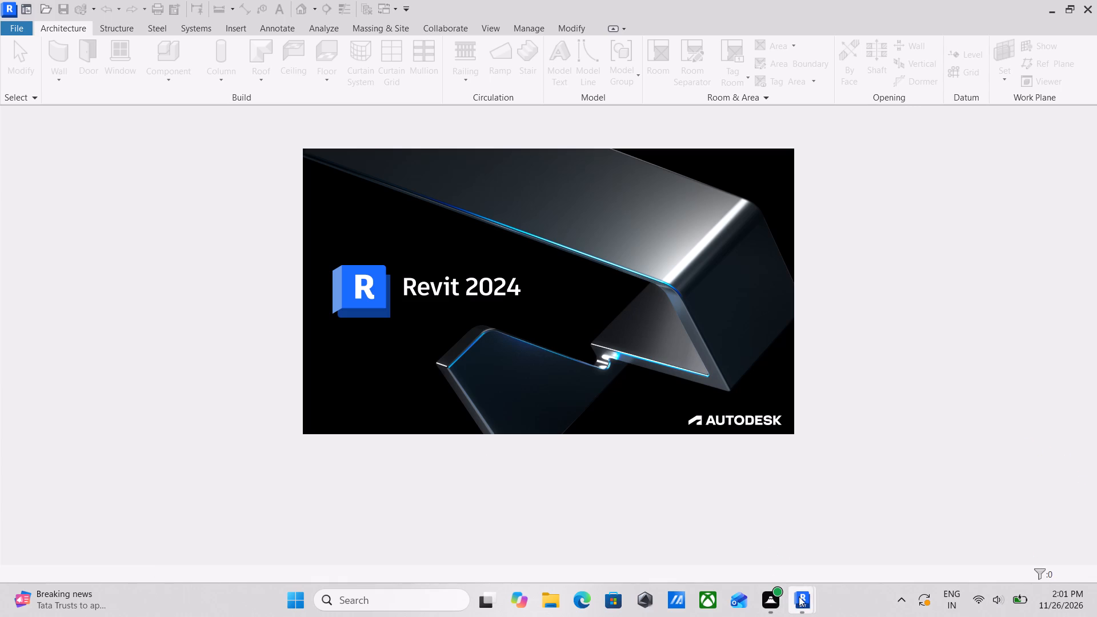
double_click(1073, 479)
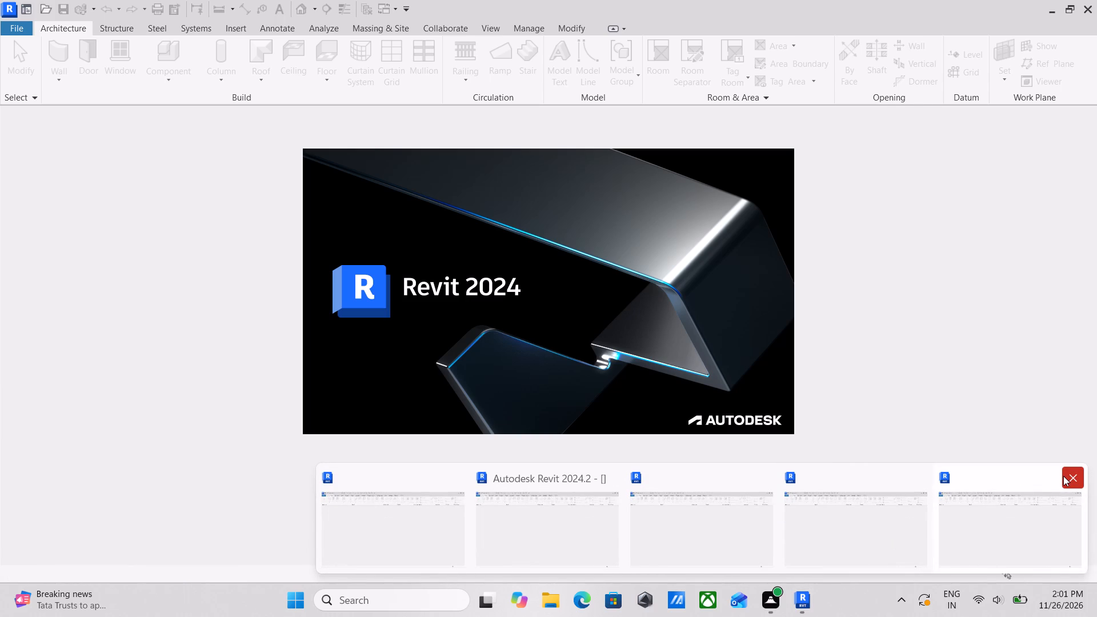
click(1063, 476)
click(1072, 479)
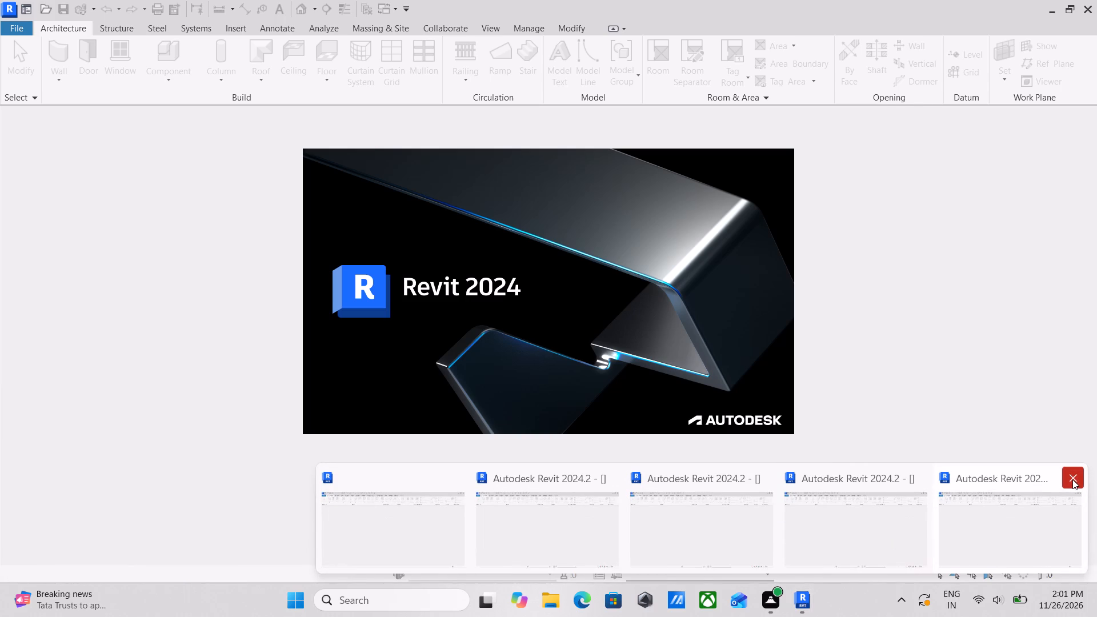
click(1072, 478)
click(1072, 478)
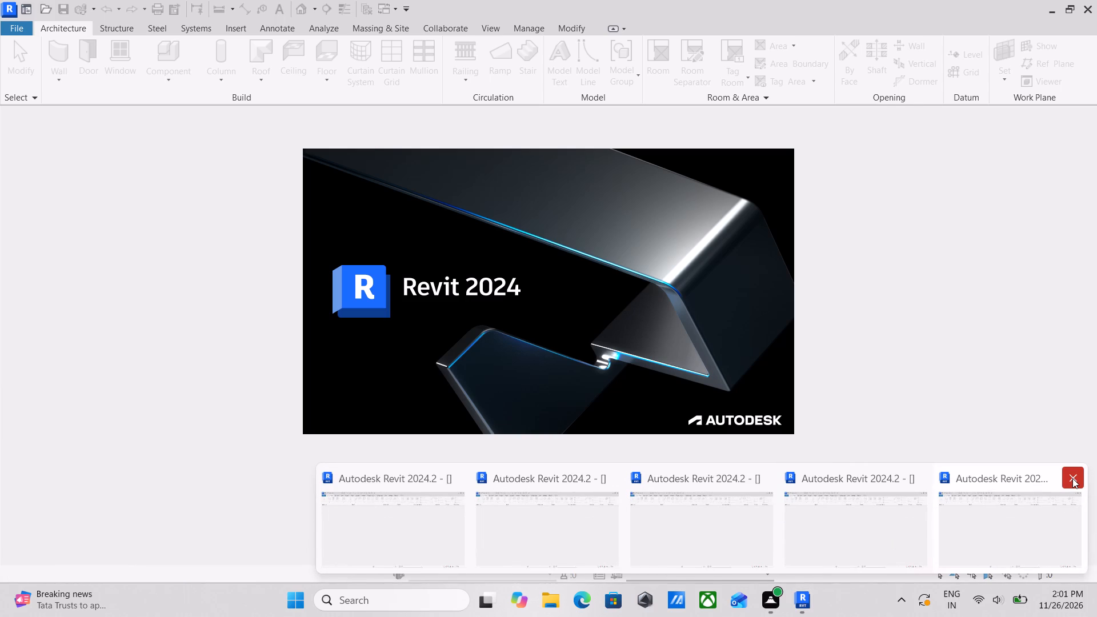
double_click(1072, 478)
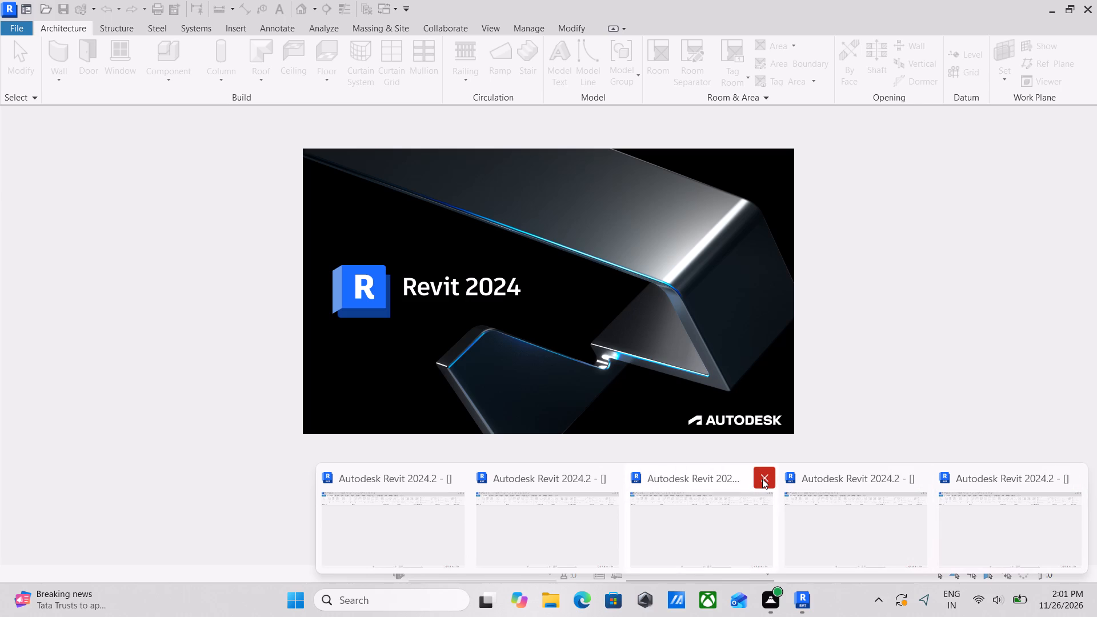
click(762, 479)
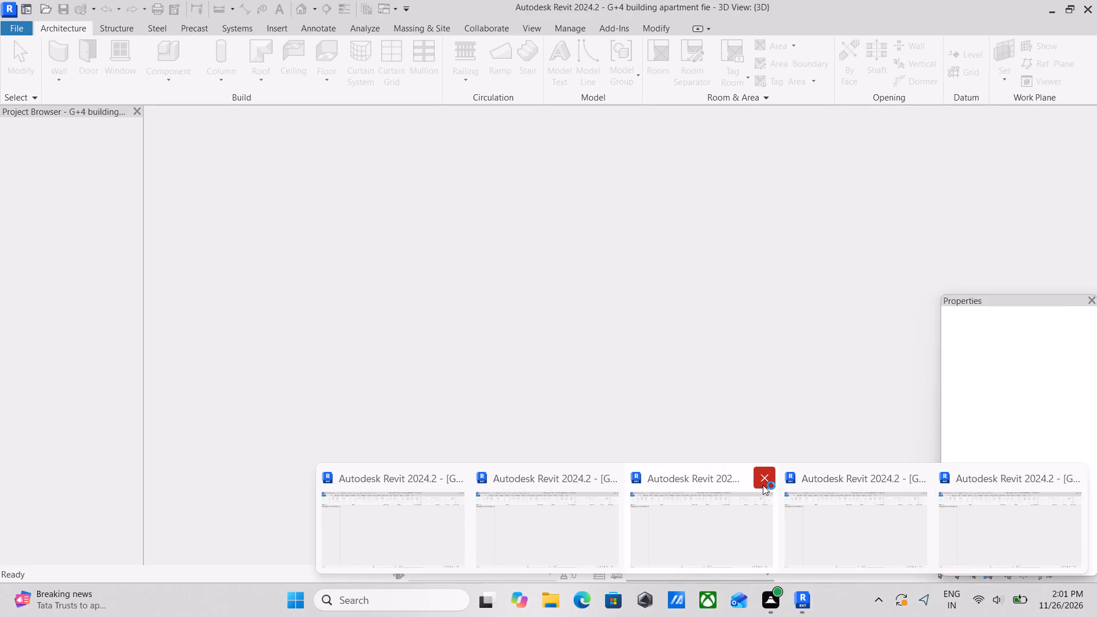
Try to close the duplicate Revit 2024.2 windows that have the G+4 building apartment project open in its 3D view.
double_click(759, 478)
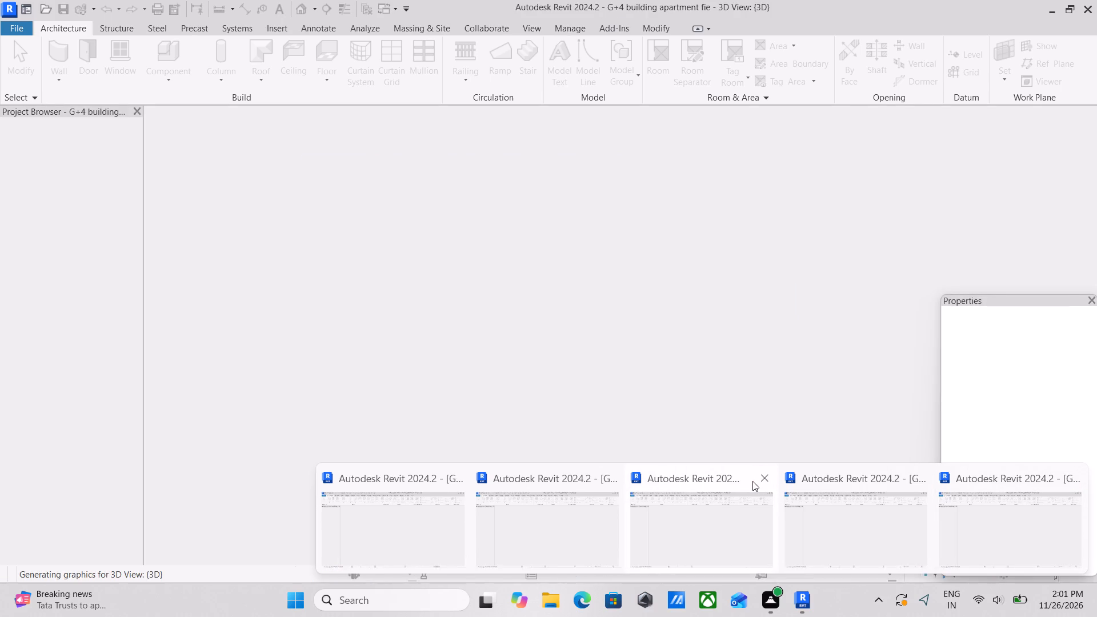
click(760, 476)
click(760, 476)
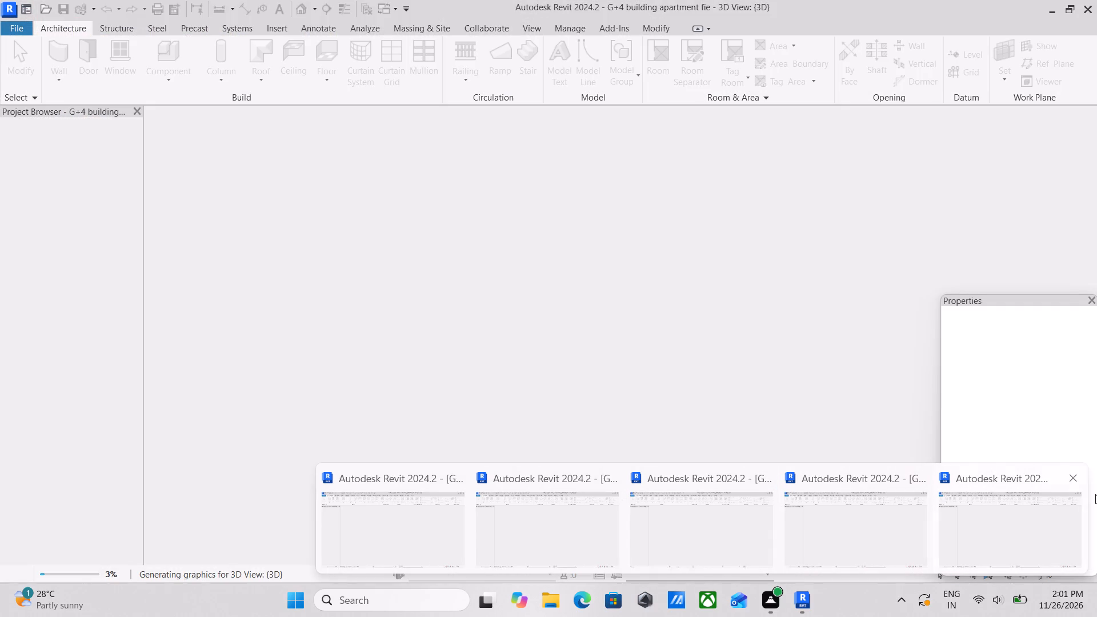
double_click(1075, 484)
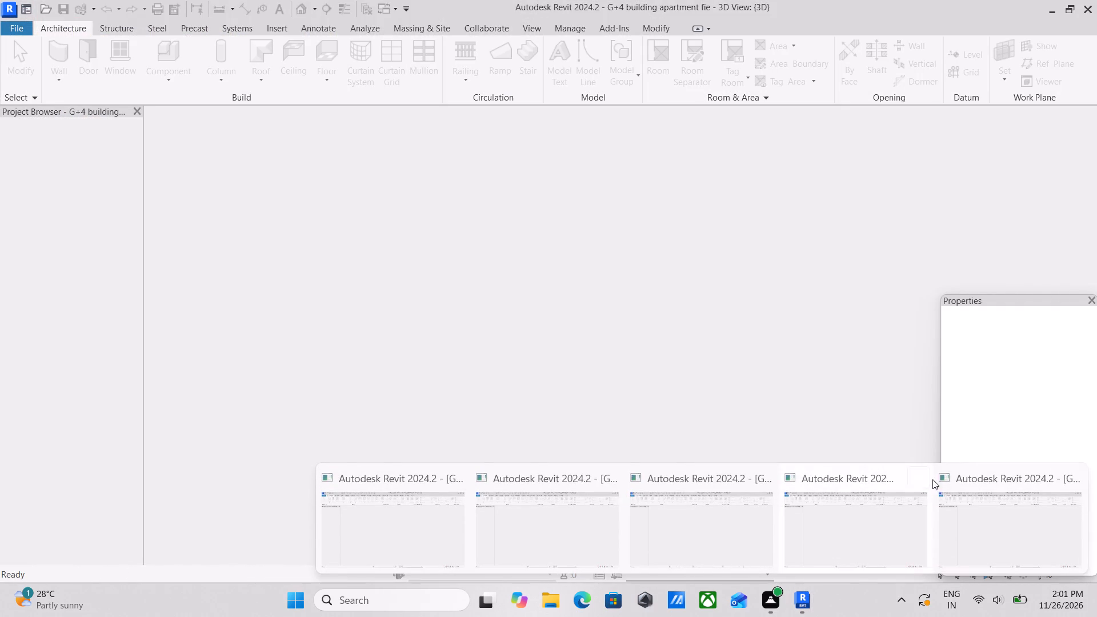
double_click(1070, 476)
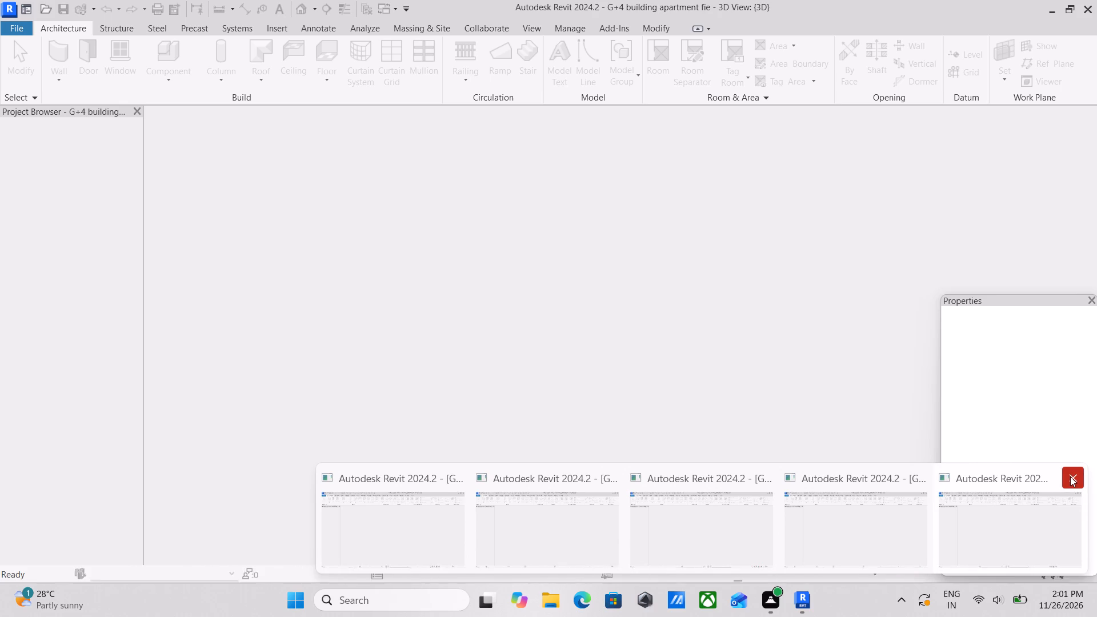
click(1070, 476)
click(1070, 476)
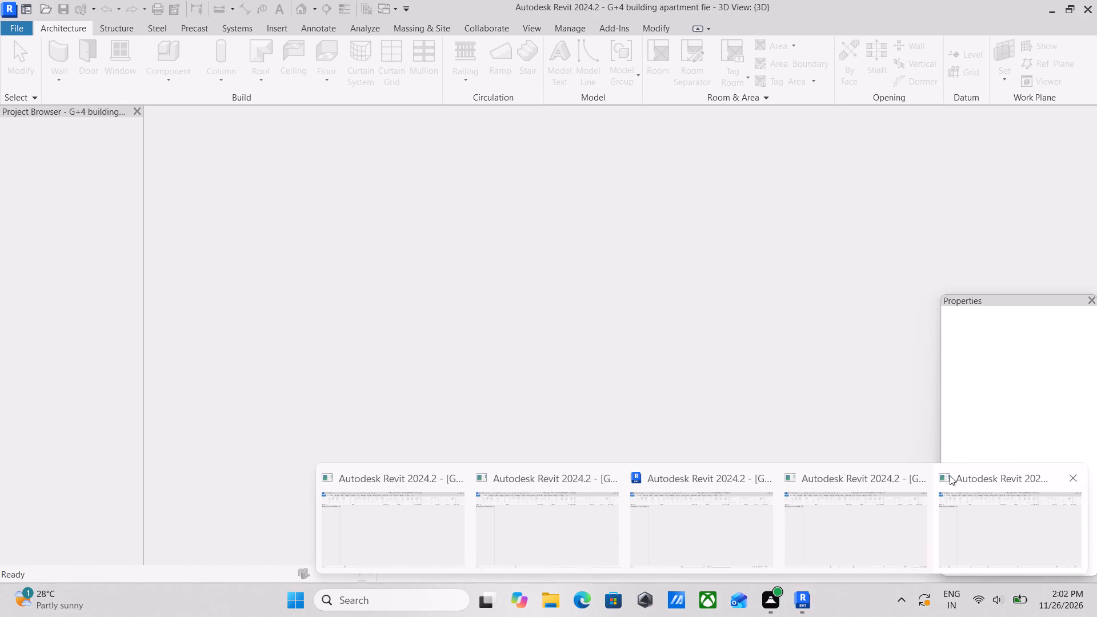
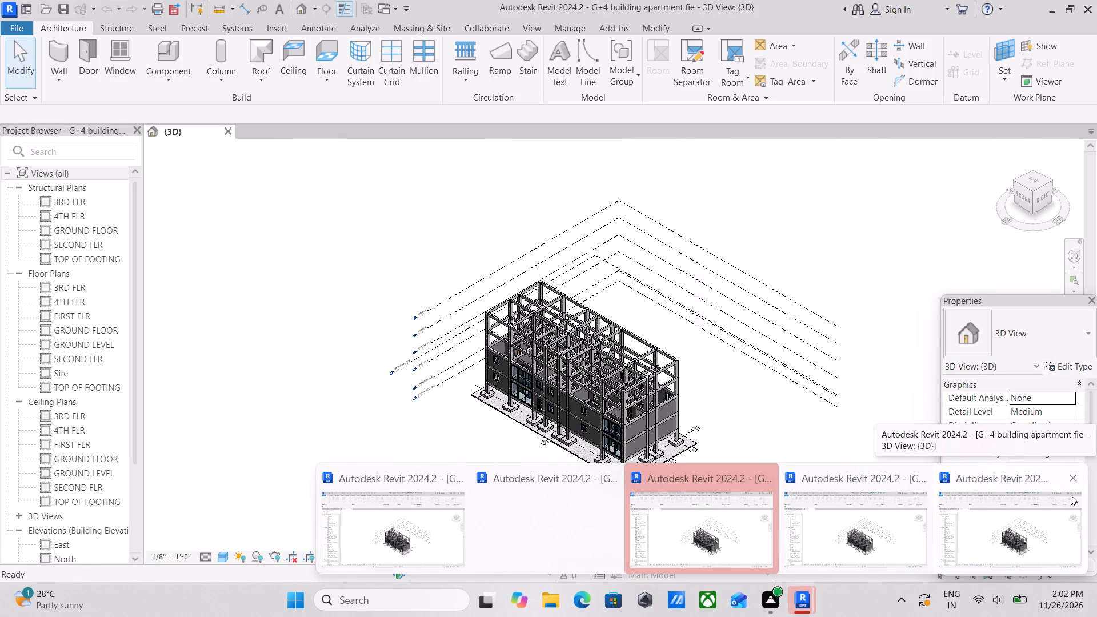
Close the surplus Revit windows, dismissing their file-in-use prompts, and keep a single window with the G+4 apartment project's 3D view.
click(1072, 484)
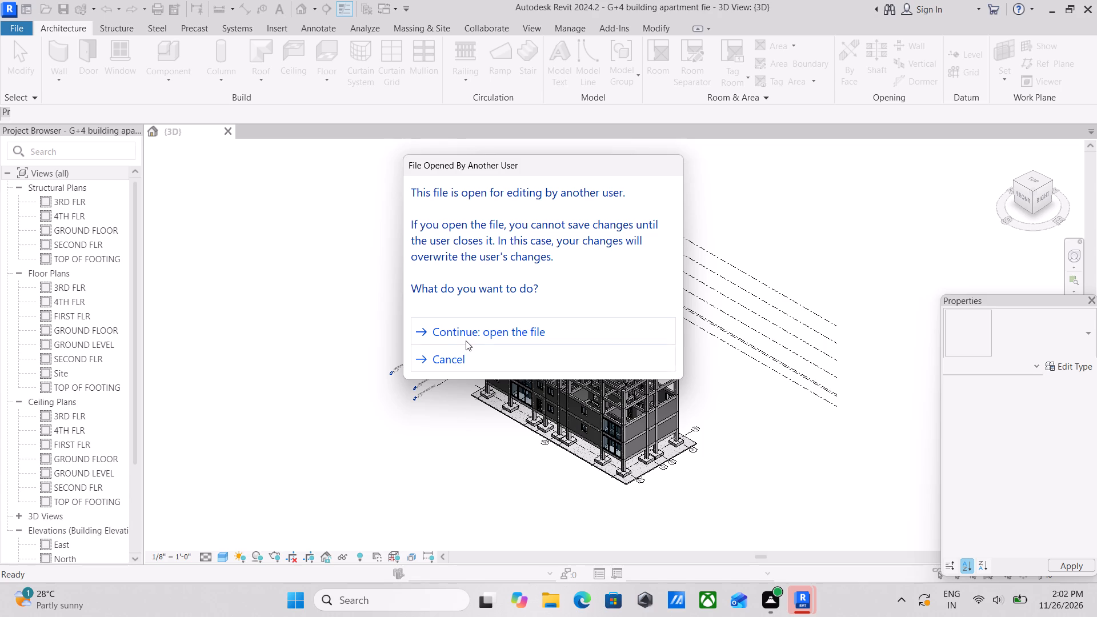
click(449, 363)
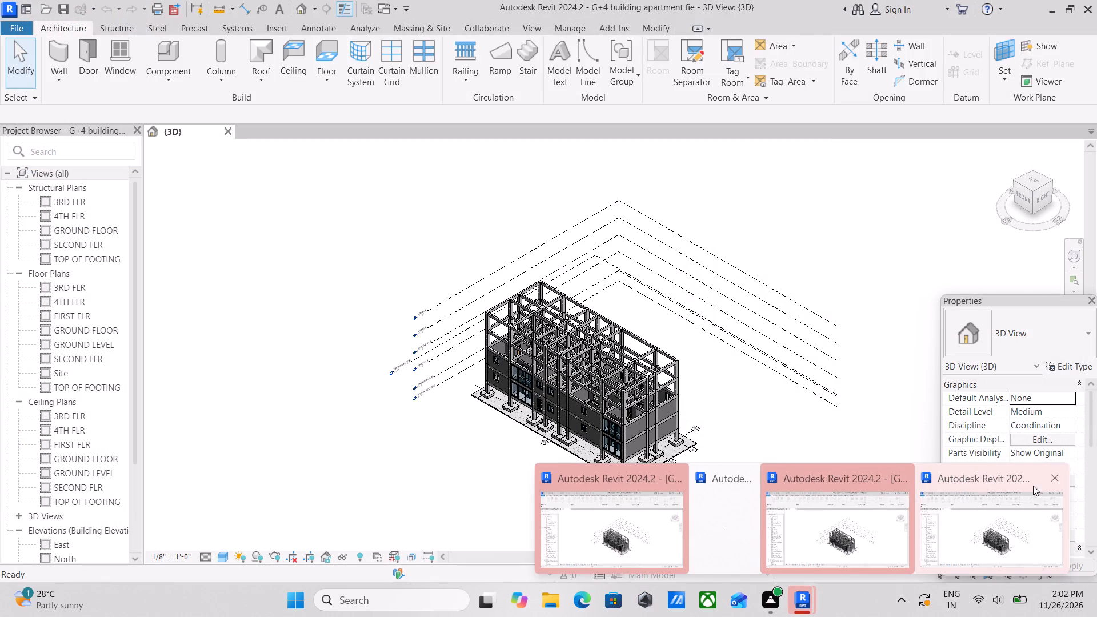
click(1055, 474)
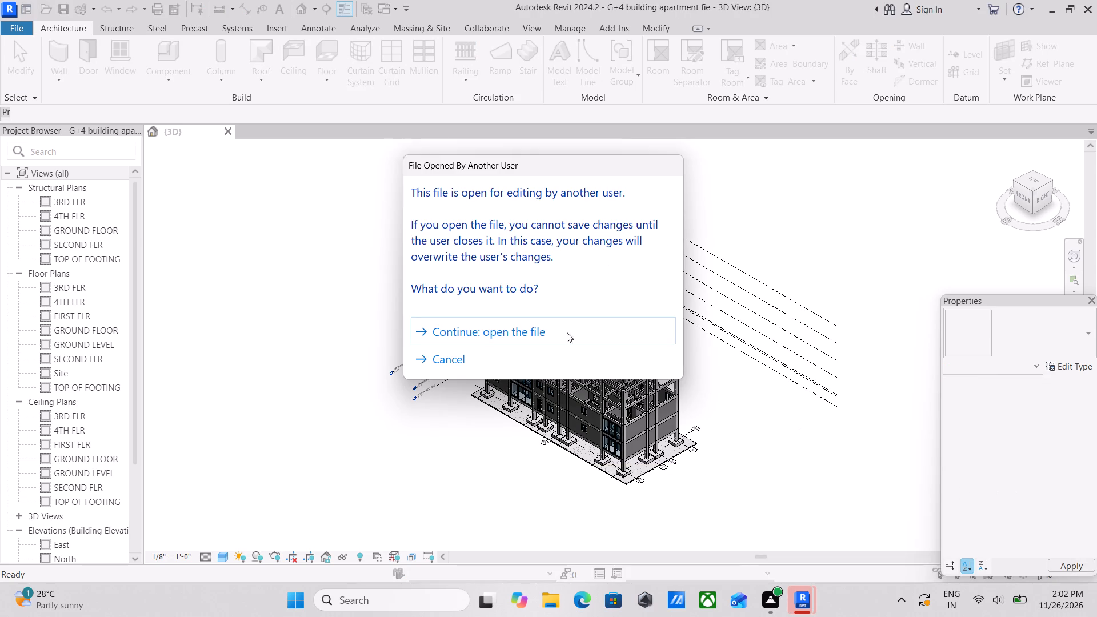
click(426, 358)
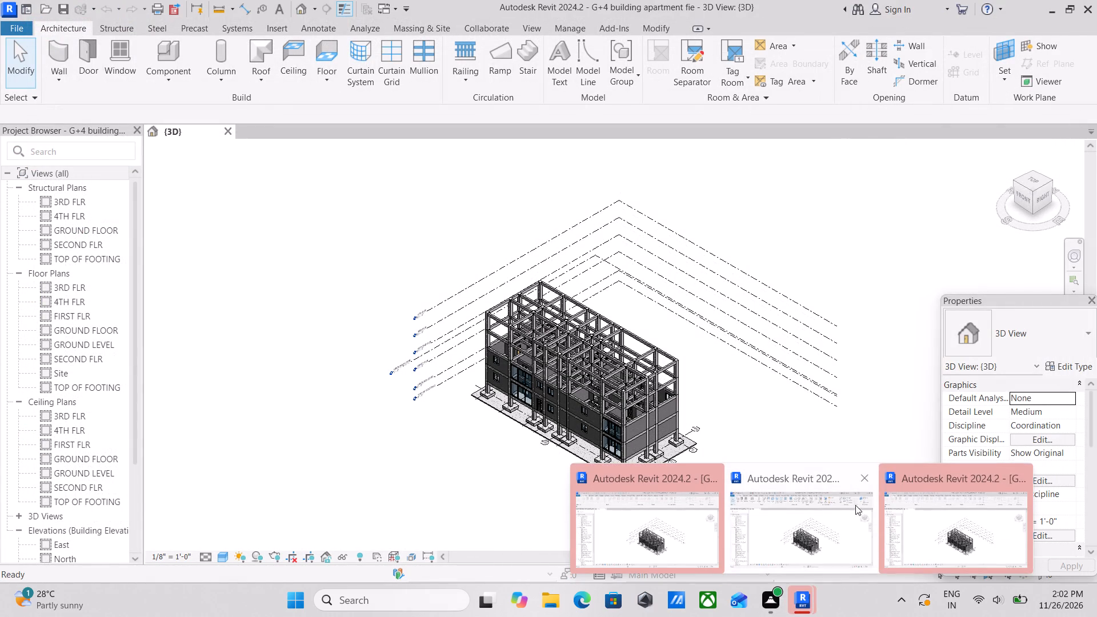
click(1014, 477)
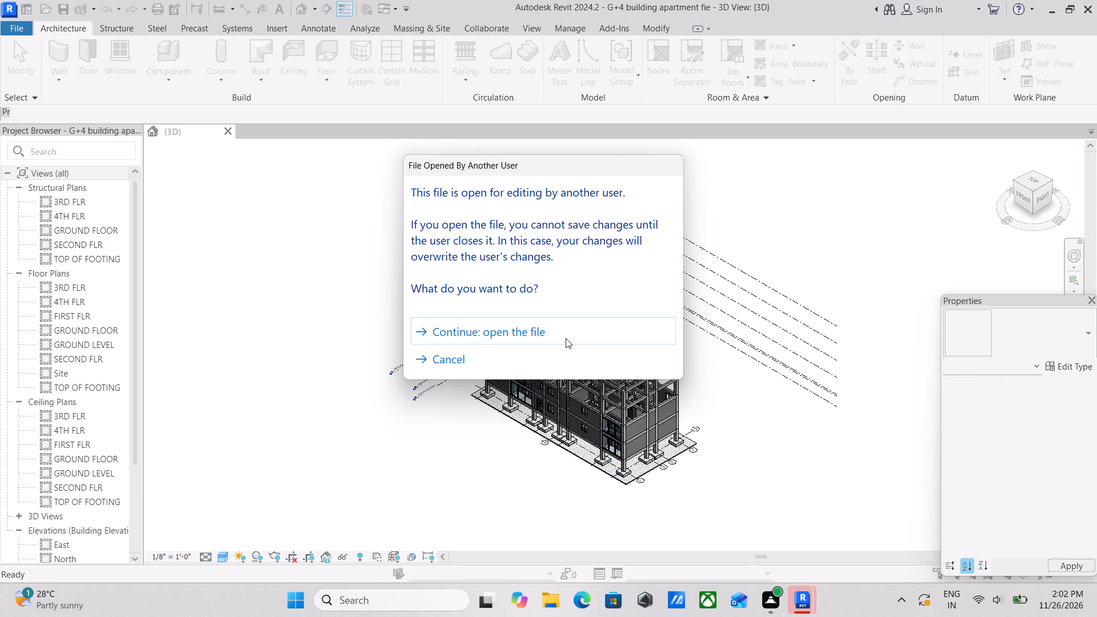
click(419, 352)
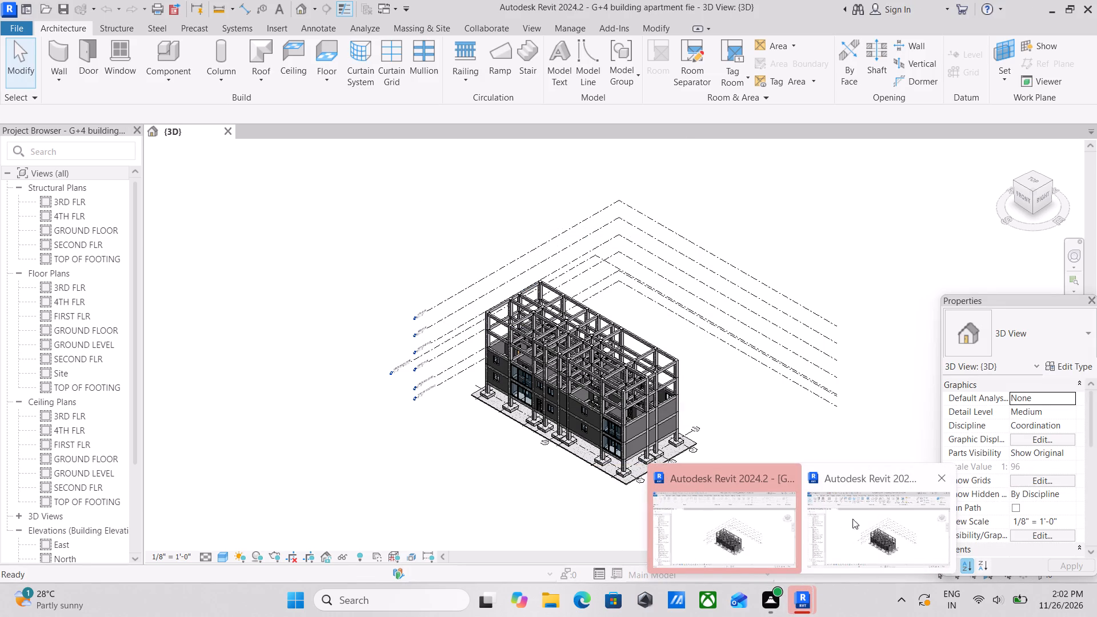
click(946, 479)
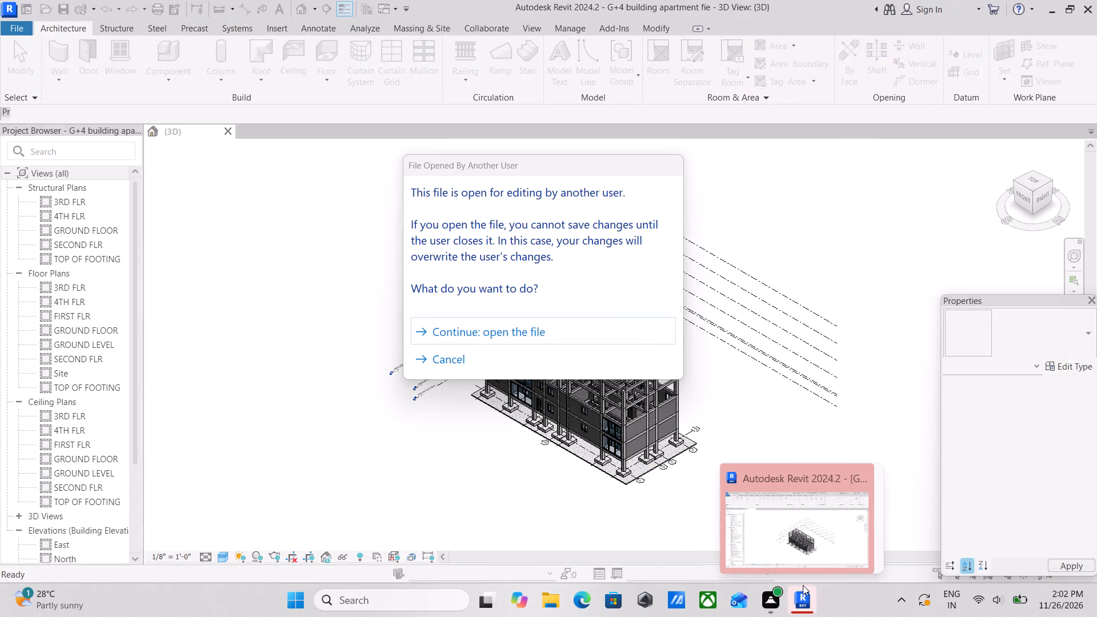
click(446, 332)
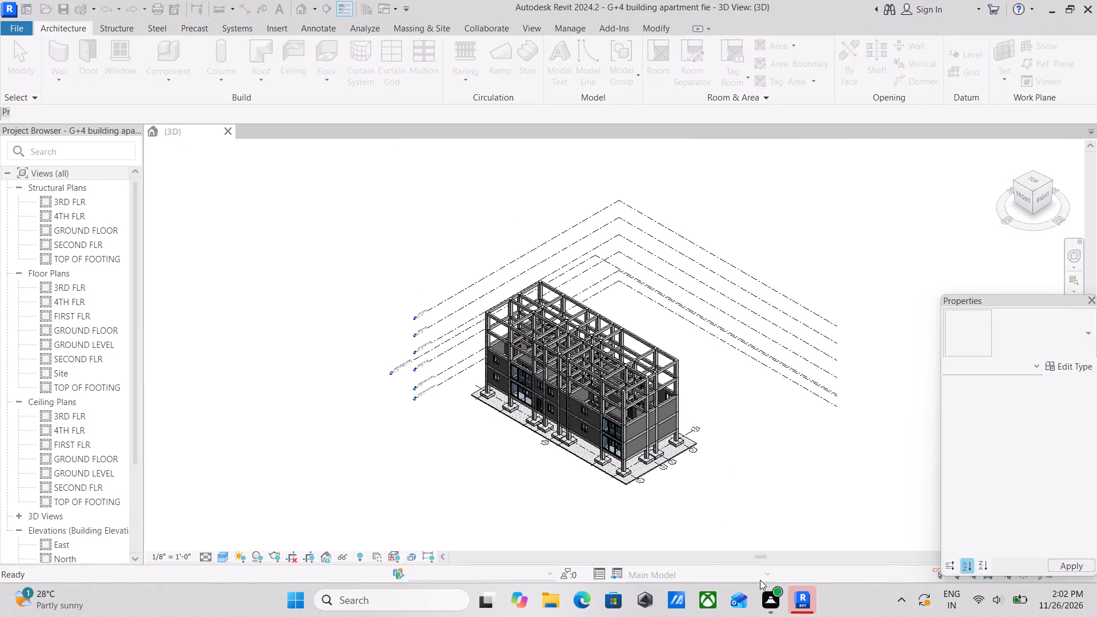
click(792, 543)
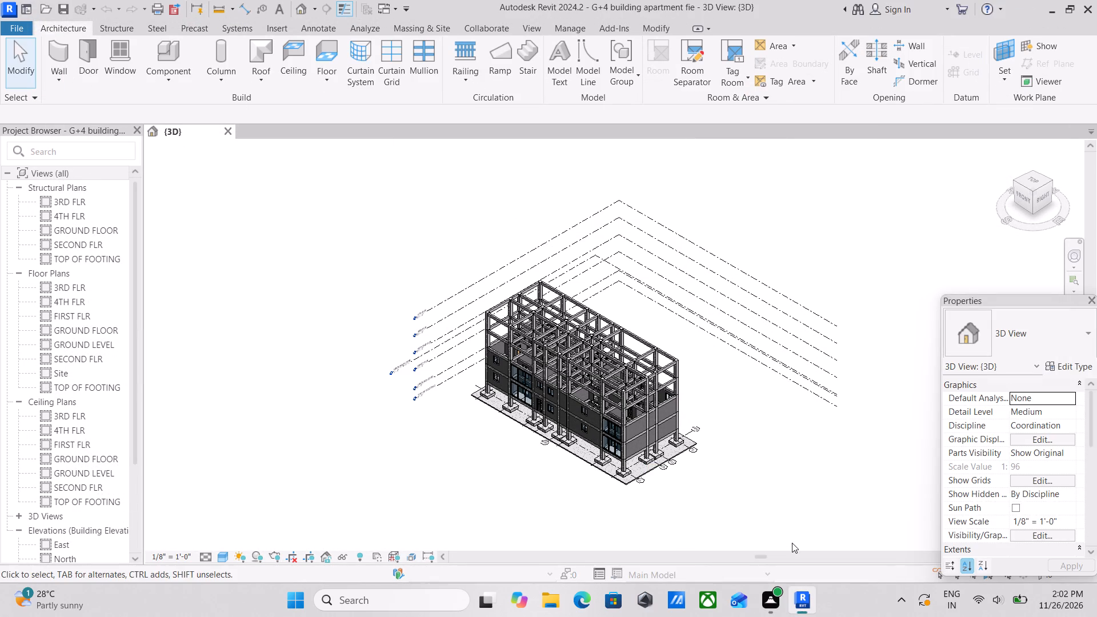
Examine the building in the 3D view, checking its walls, windows, curtain walls and the unfilled upper structural frame.
scroll(533, 335, up, 7)
scroll(588, 382, up, 4)
middle_drag(562, 367, 470, 249)
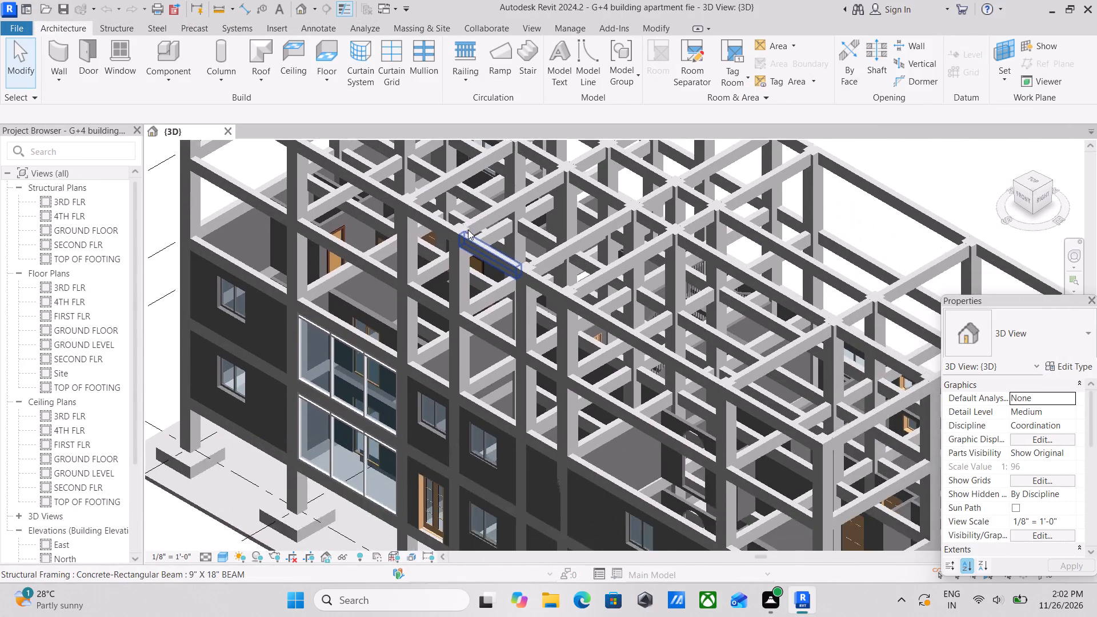
scroll(571, 371, down, 3)
middle_drag(564, 368, 515, 271)
scroll(322, 281, up, 5)
scroll(407, 360, up, 2)
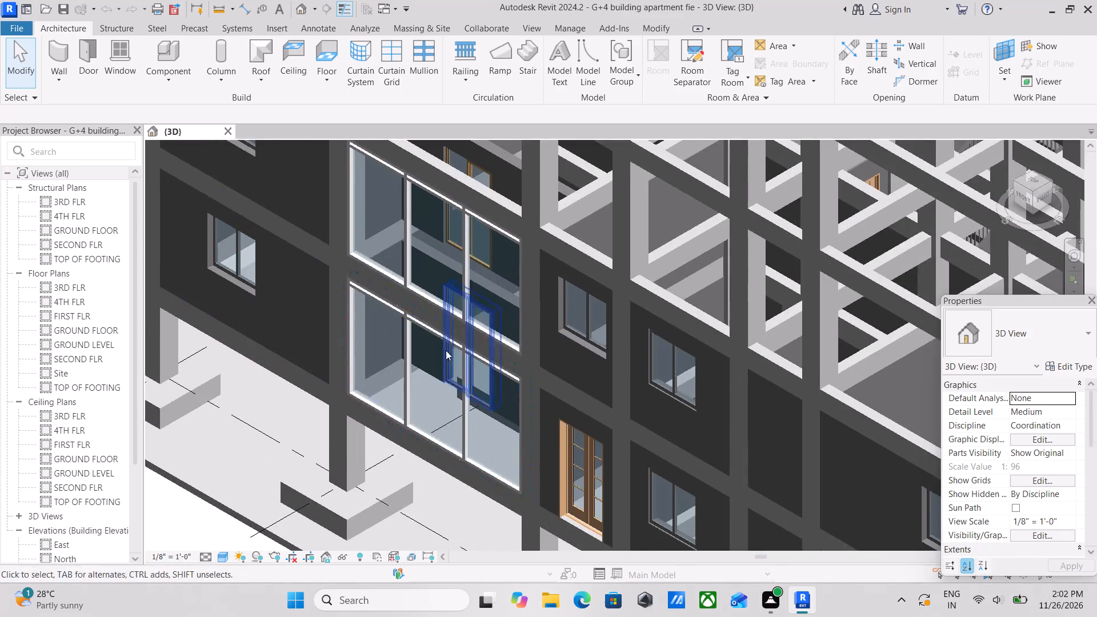
scroll(448, 349, down, 9)
middle_drag(570, 308, 511, 342)
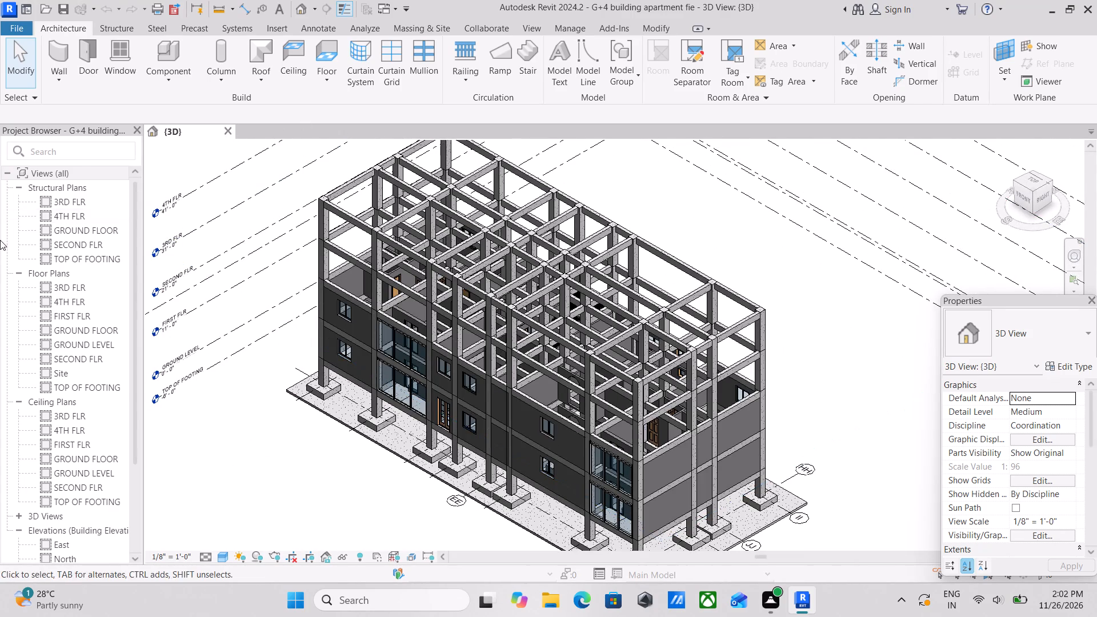
scroll(323, 326, up, 3)
scroll(323, 326, down, 4)
scroll(422, 355, up, 3)
scroll(573, 399, up, 2)
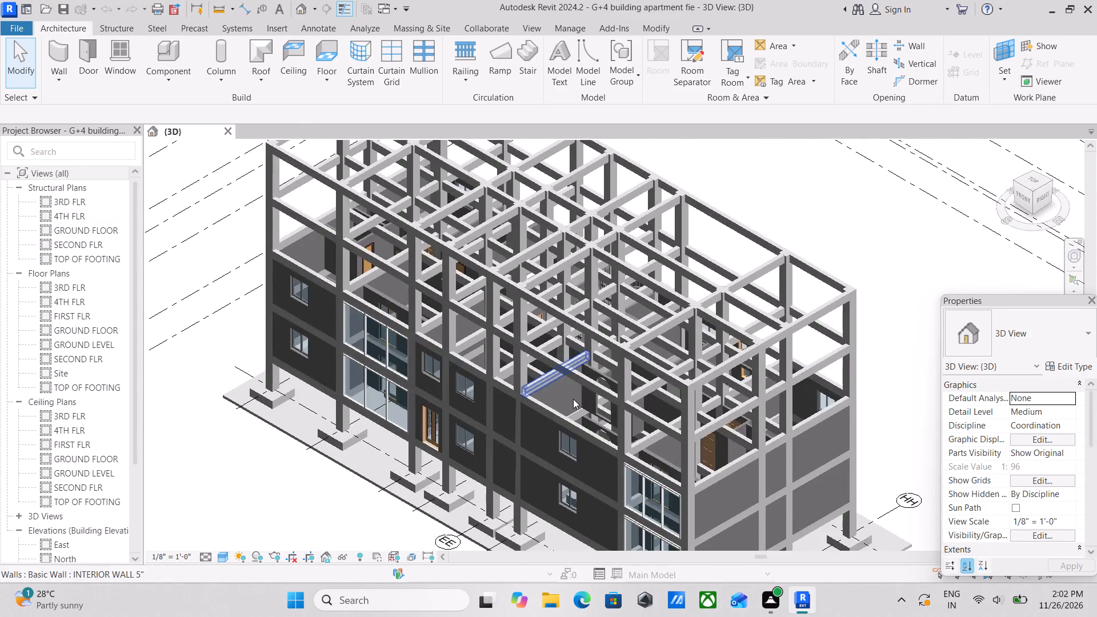
scroll(573, 399, up, 2)
middle_drag(451, 396, 493, 312)
scroll(498, 372, down, 3)
middle_drag(589, 375, 551, 330)
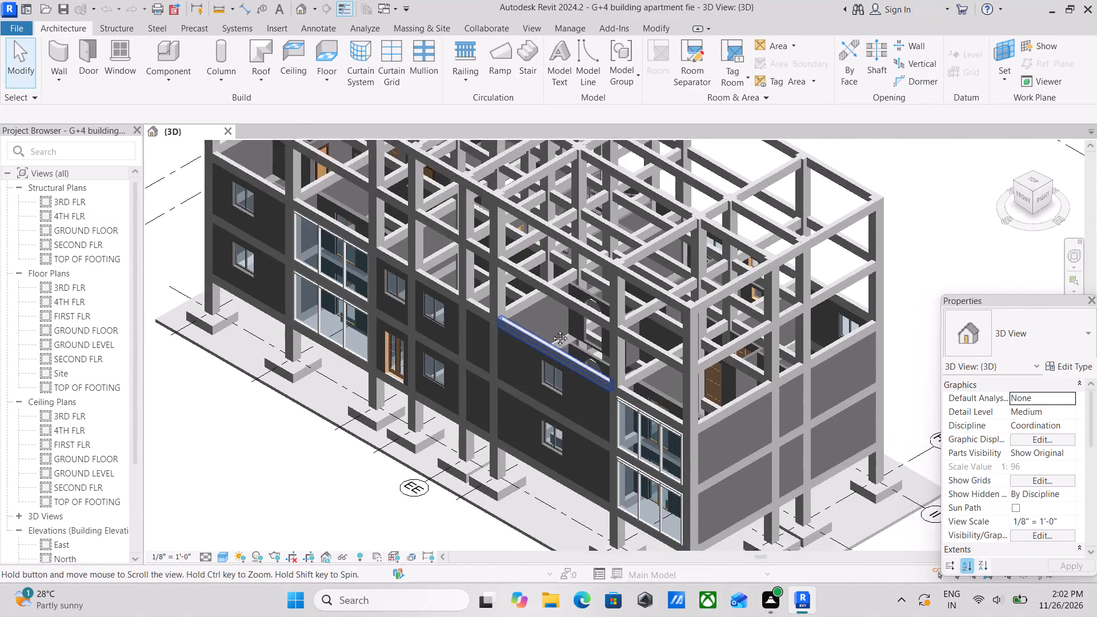
middle_drag(551, 330, 539, 303)
scroll(641, 419, up, 4)
scroll(583, 473, up, 4)
scroll(583, 473, down, 1)
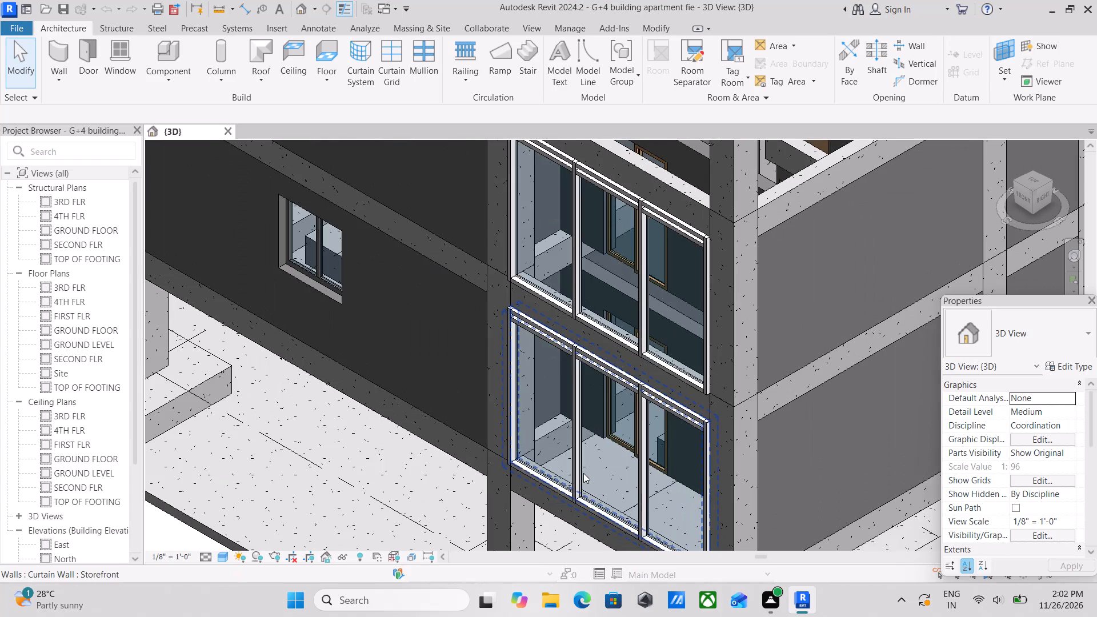
scroll(583, 473, down, 1)
scroll(445, 338, down, 4)
middle_drag(406, 352, 513, 395)
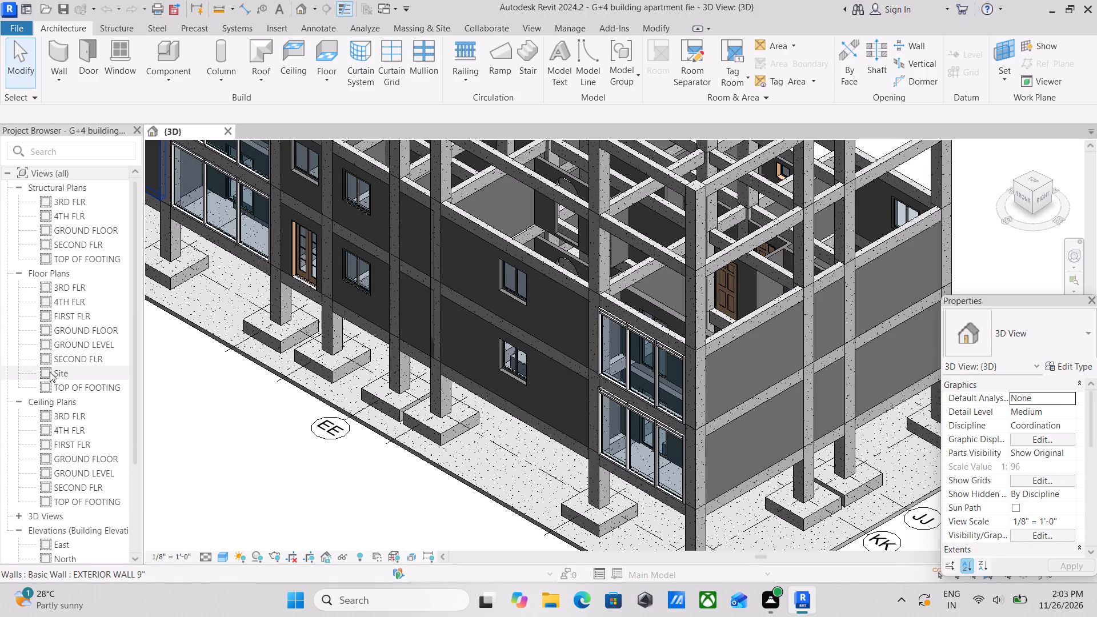
Open the GROUND FLOOR plan and examine the rooms and doors around the kitchen, toilets, staircase and lift.
double_click(72, 332)
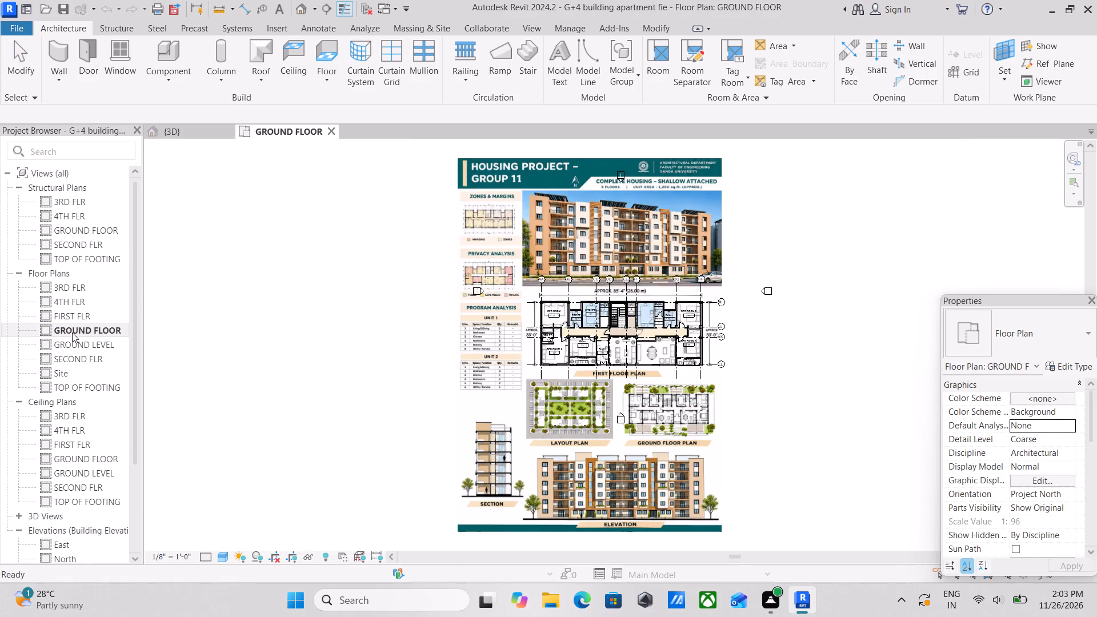
scroll(473, 340, up, 3)
scroll(624, 330, up, 3)
scroll(719, 338, up, 2)
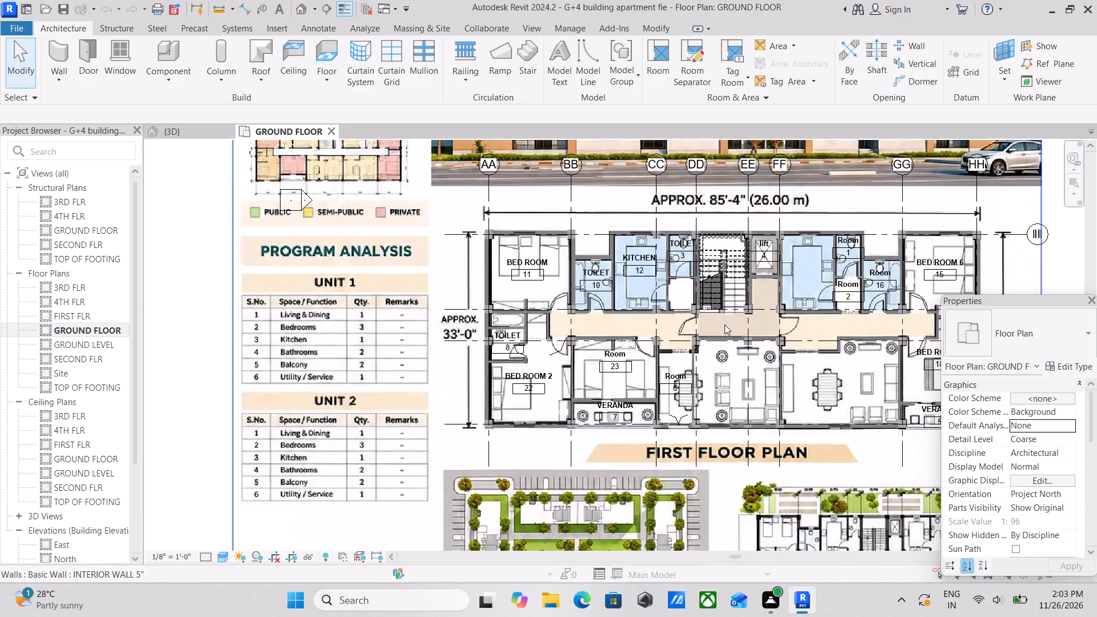
scroll(723, 290, up, 2)
middle_drag(720, 289, 642, 294)
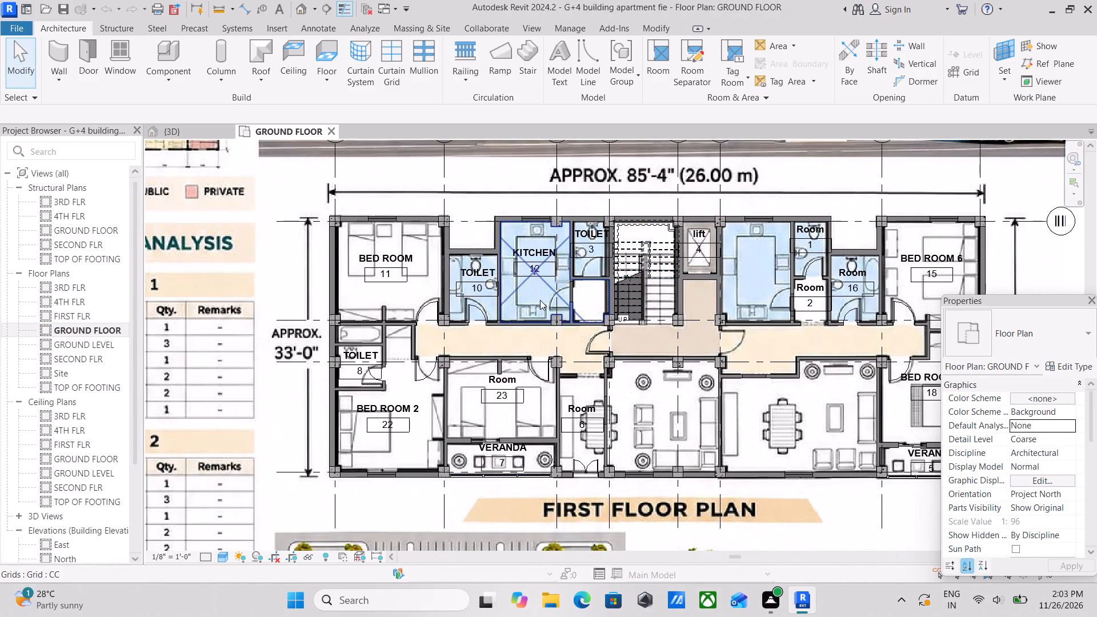
scroll(572, 307, up, 8)
scroll(562, 270, down, 1)
middle_drag(562, 270, 537, 340)
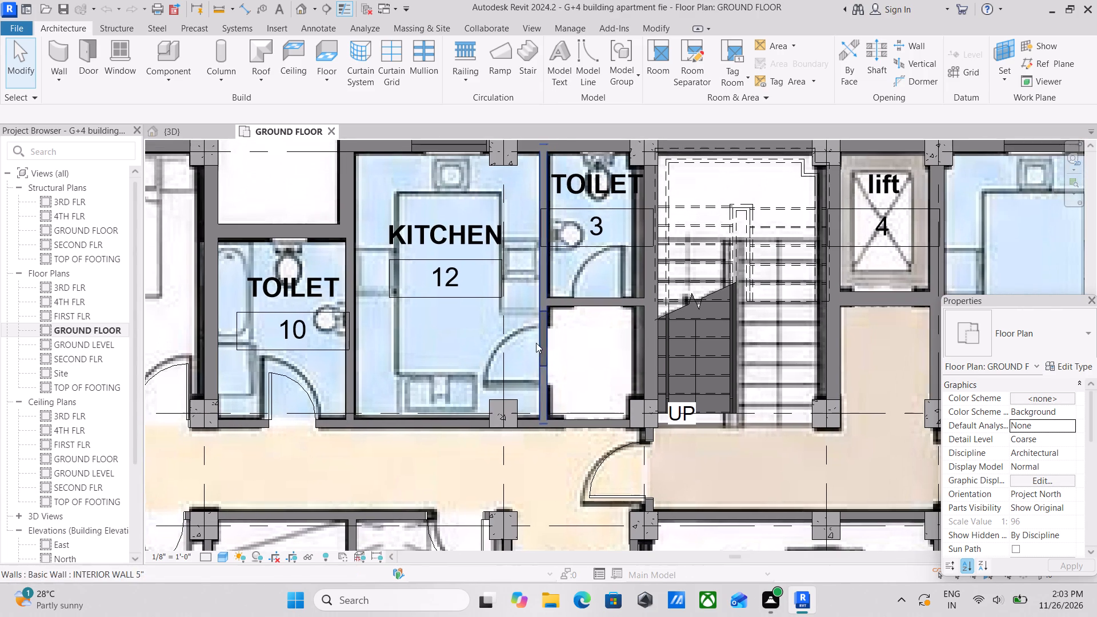
Open the FIRST FLR floor plan and examine its walls and door openings around the staircase, corridor and rooms.
double_click(67, 315)
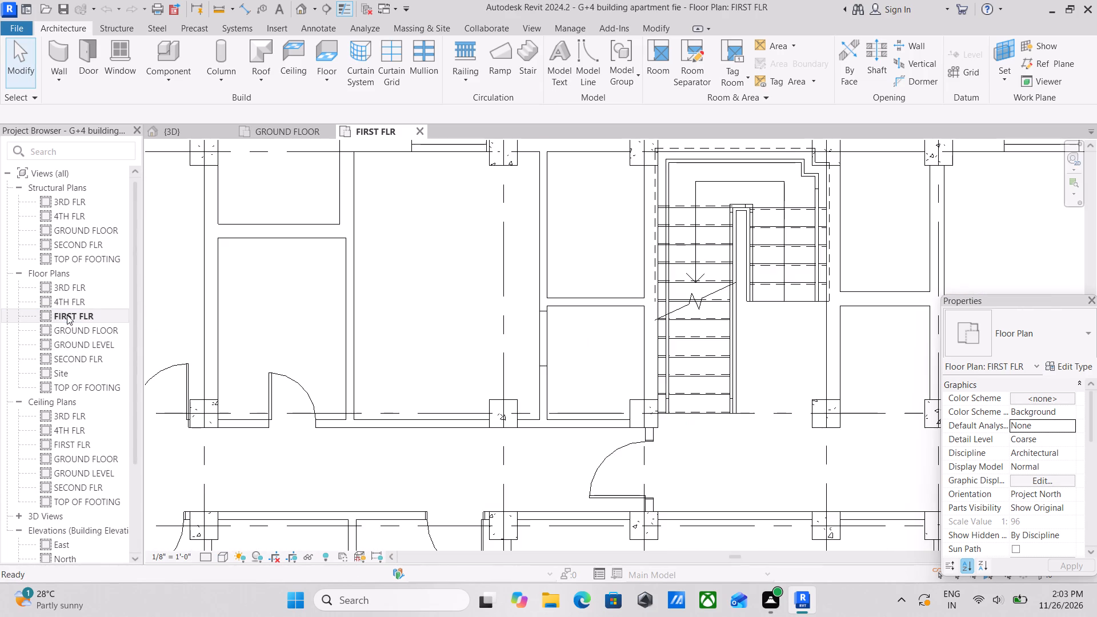
scroll(446, 355, down, 4)
middle_drag(394, 343, 554, 305)
scroll(439, 343, down, 2)
middle_drag(435, 343, 393, 341)
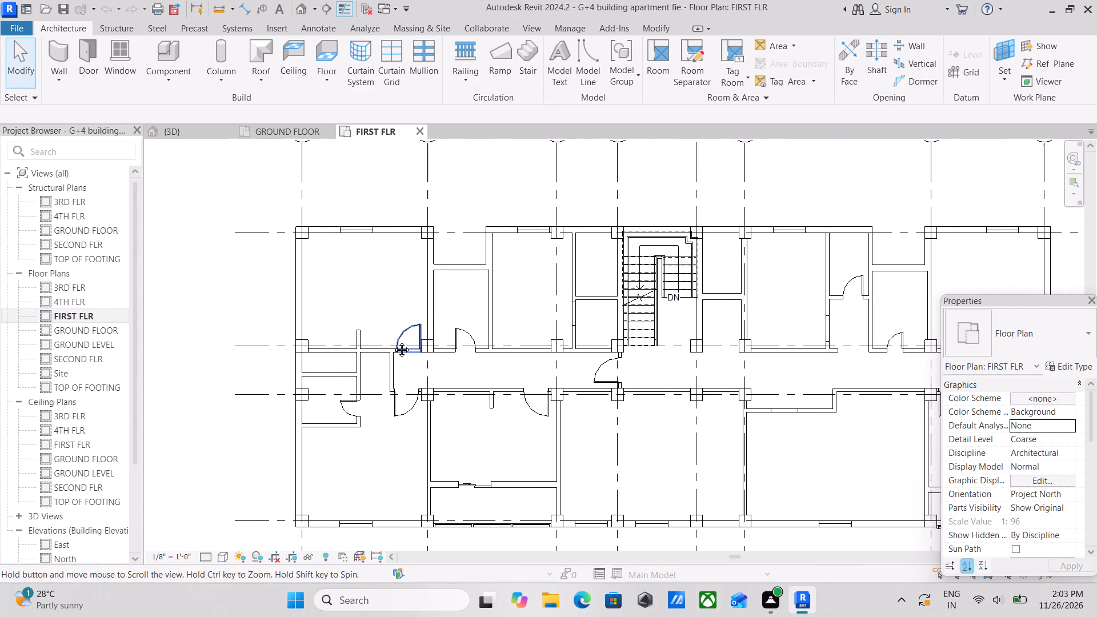
middle_drag(393, 341, 383, 340)
middle_drag(670, 294, 564, 314)
scroll(546, 263, up, 3)
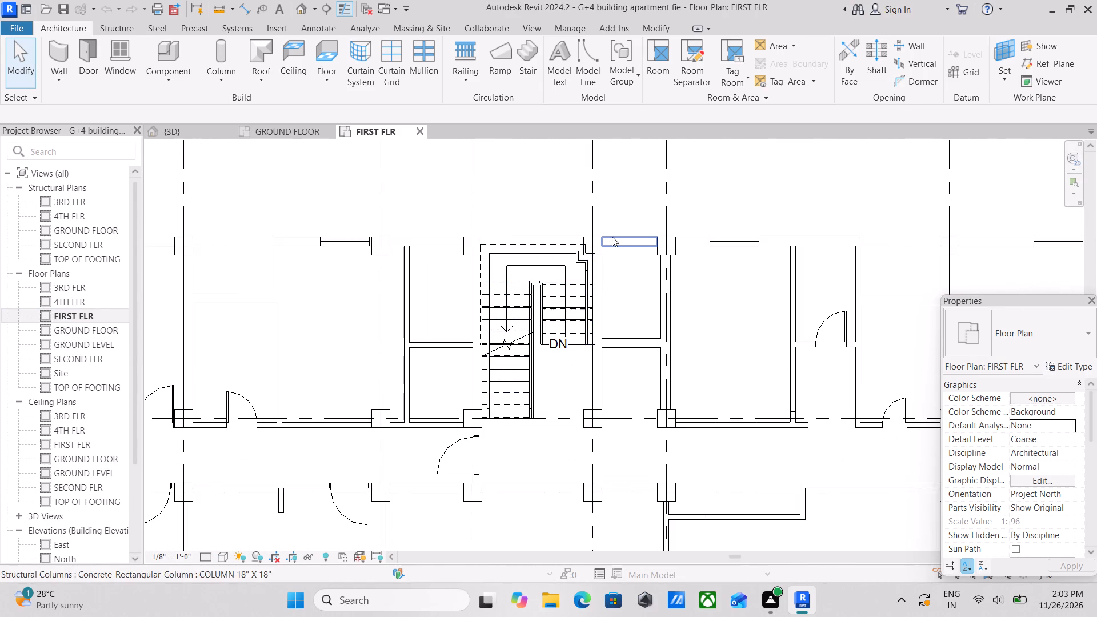
scroll(563, 339, down, 1)
middle_drag(561, 346, 600, 242)
middle_drag(649, 458, 647, 371)
scroll(645, 428, down, 1)
middle_drag(579, 428, 646, 469)
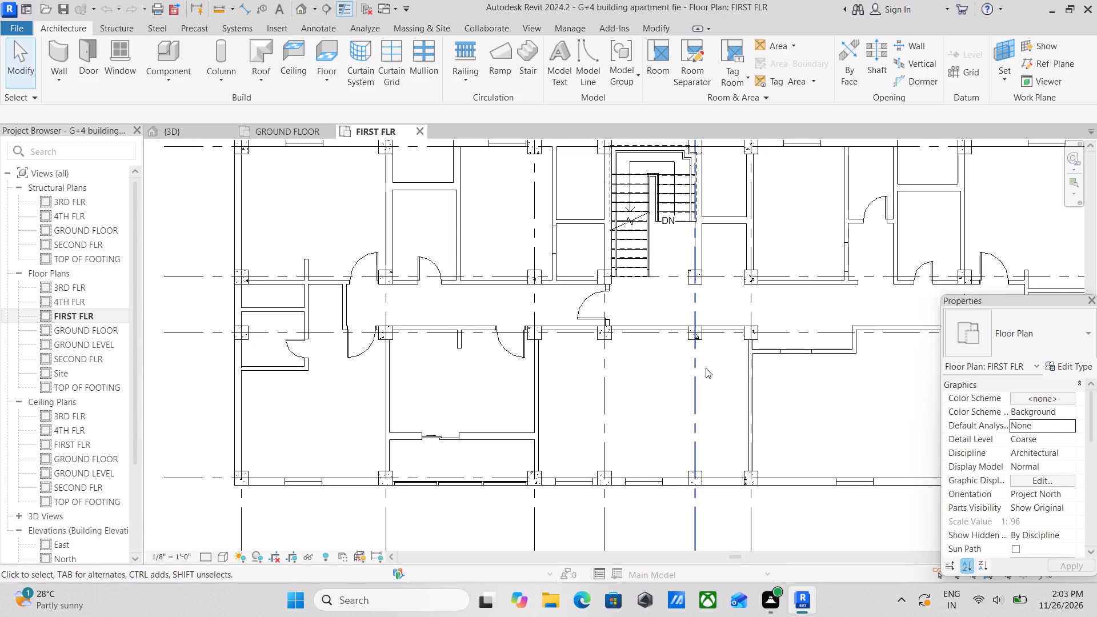
scroll(654, 324, up, 2)
middle_drag(654, 324, 633, 358)
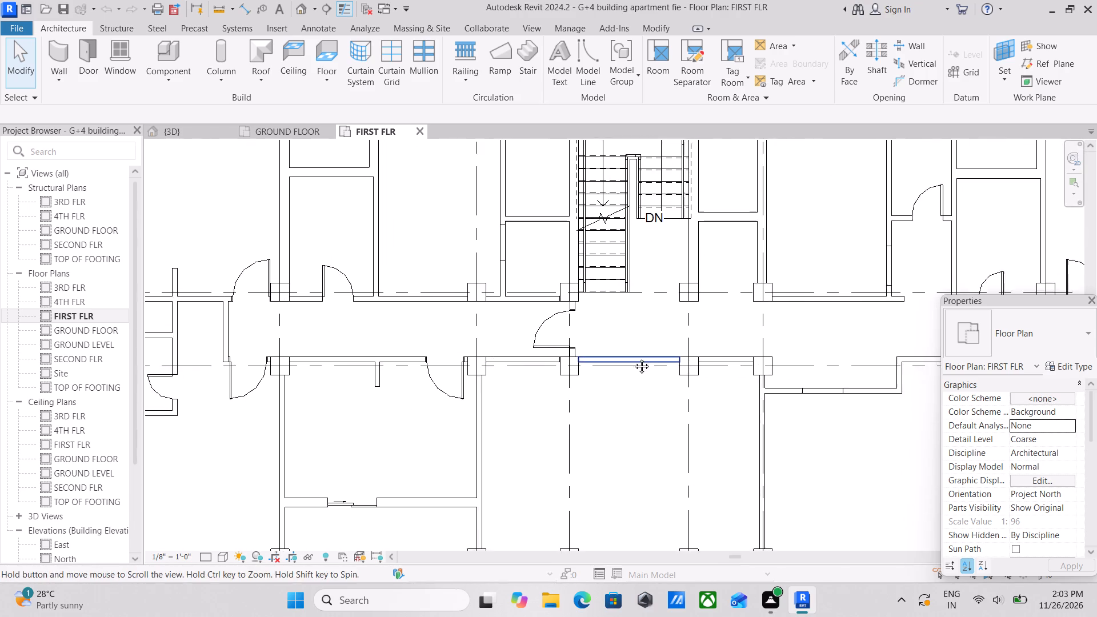
middle_drag(633, 358, 631, 362)
scroll(626, 360, up, 2)
scroll(628, 361, down, 2)
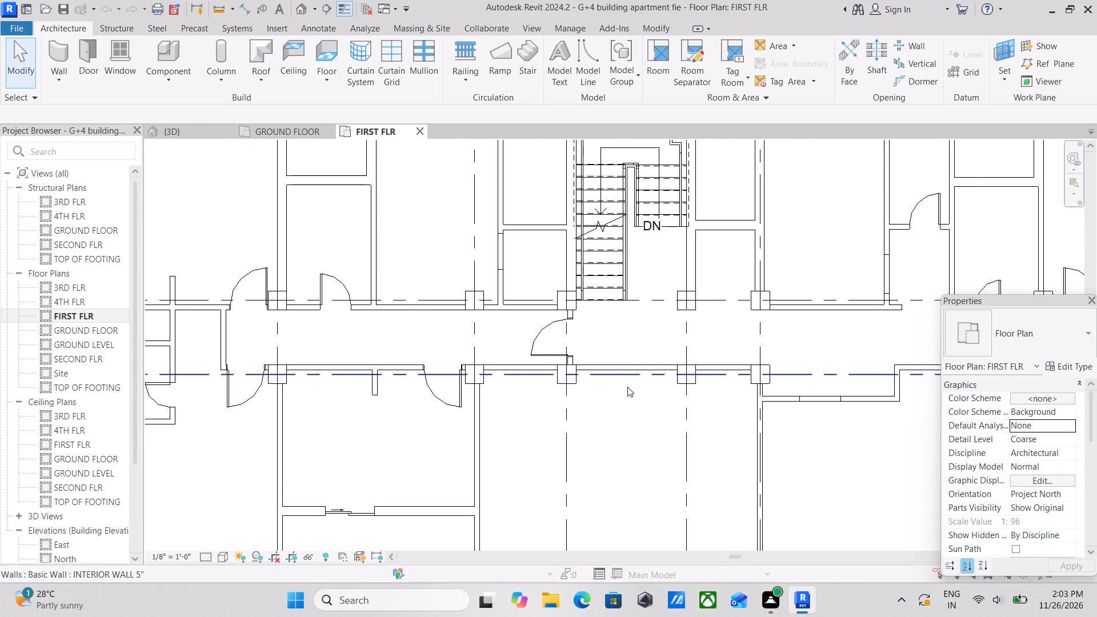
middle_click(627, 387)
Place a Door-Interior-Single-6_Panel-Wood 36" x 84" door midway between the columns in the corridor wall opposite the staircase, swinging away from the corridor.
text(dr)
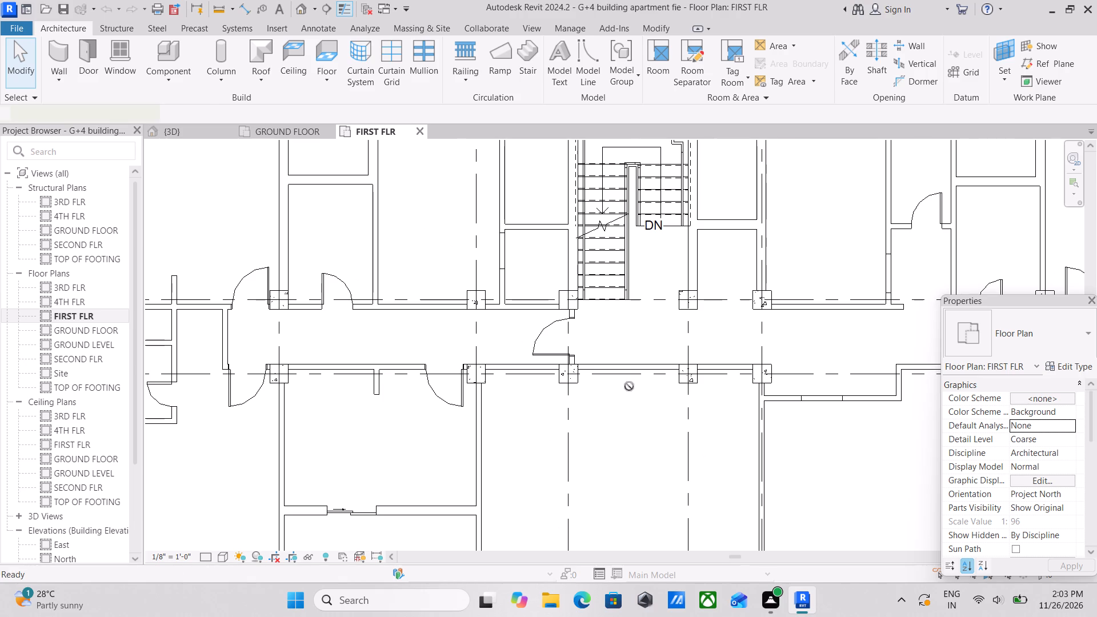
click(1058, 327)
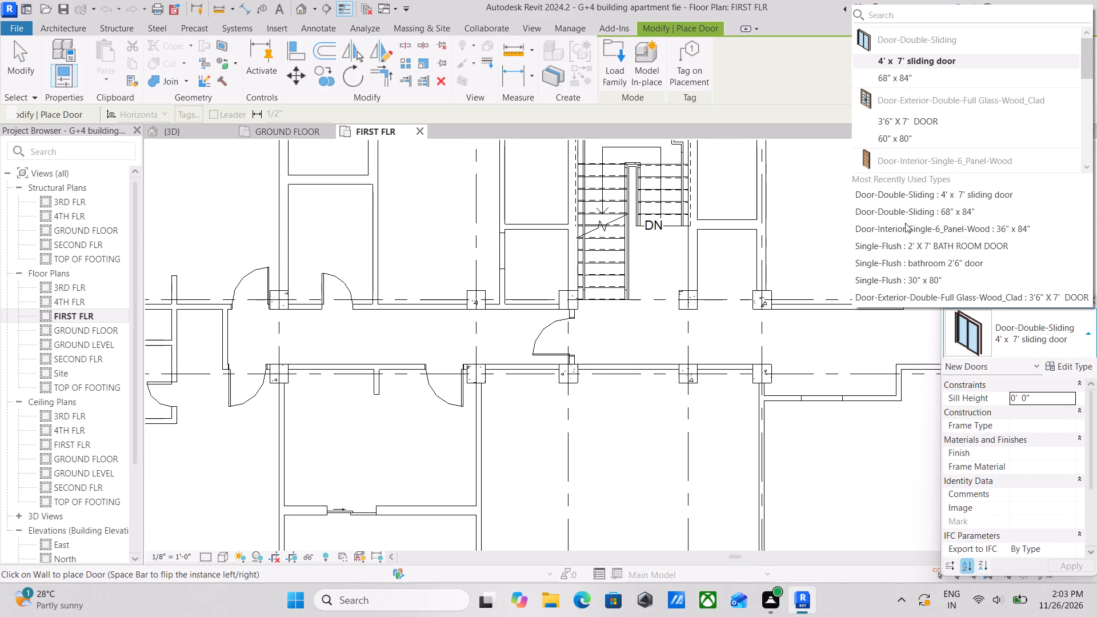
scroll(908, 239, down, 2)
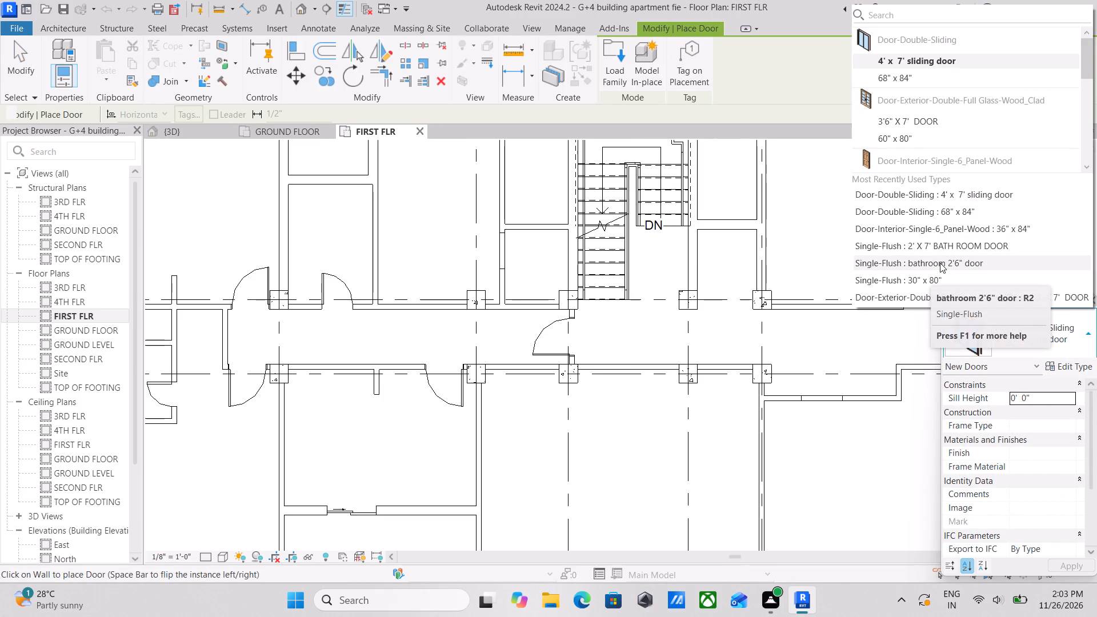
scroll(880, 269, down, 2)
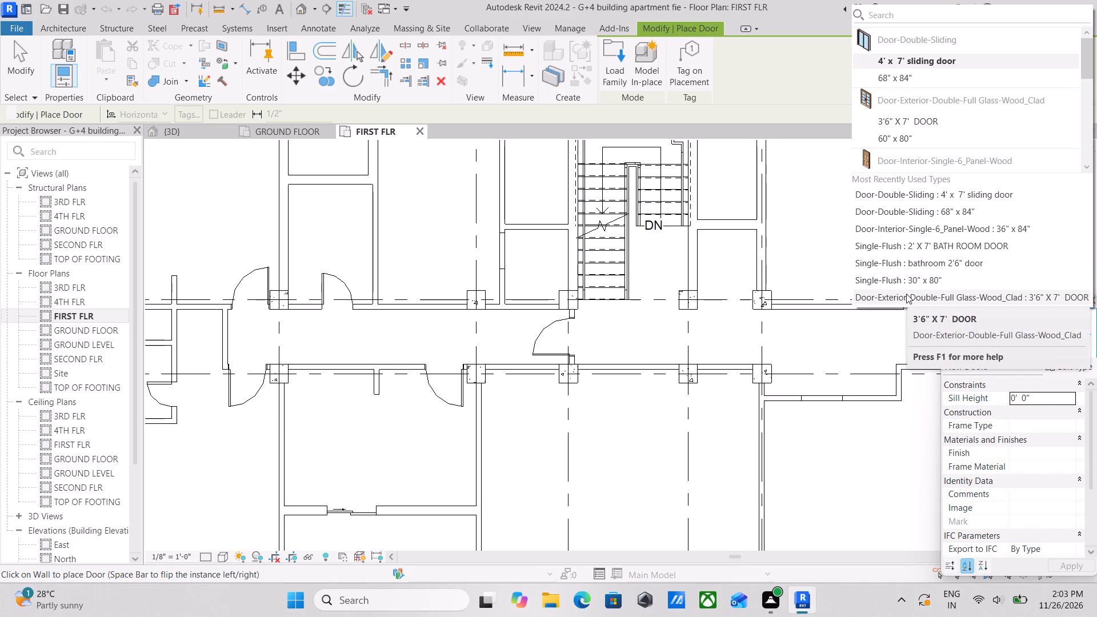
scroll(889, 163, up, 2)
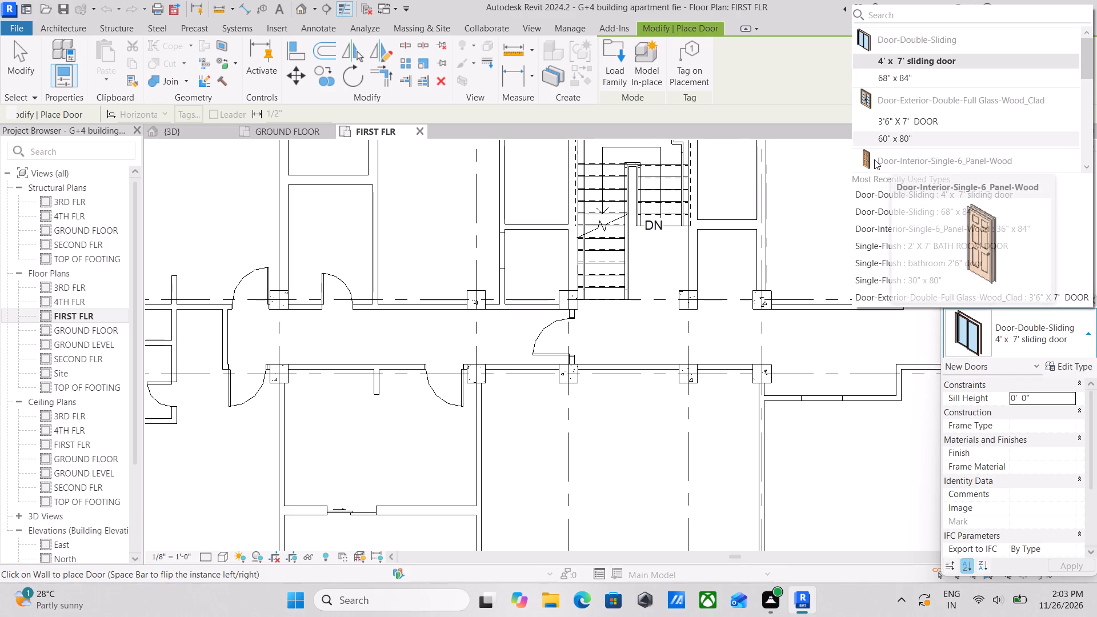
click(874, 159)
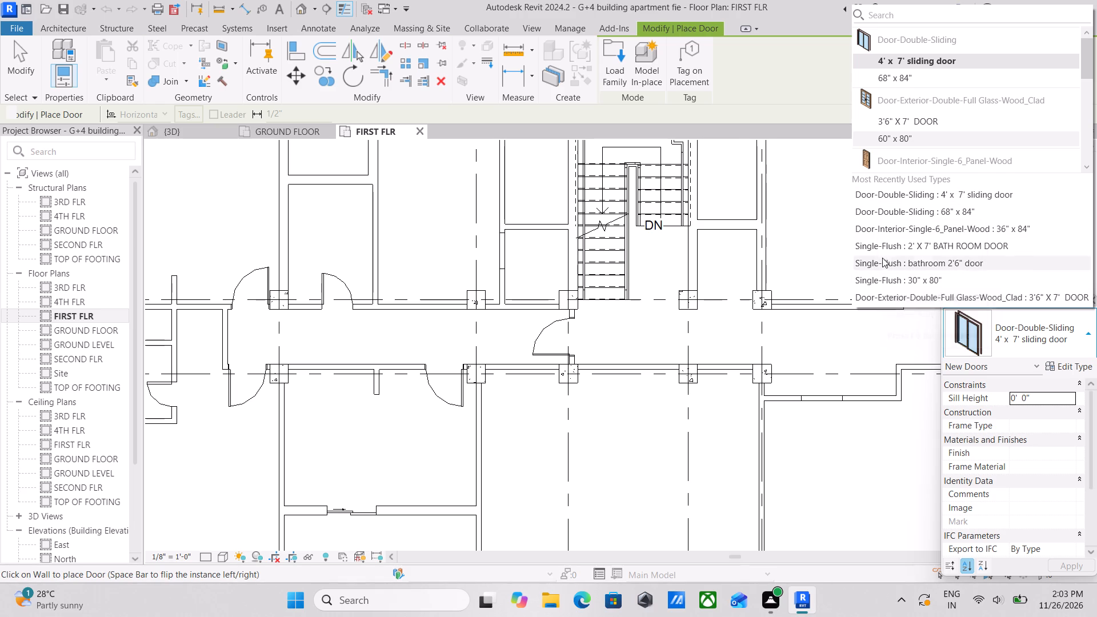
click(886, 297)
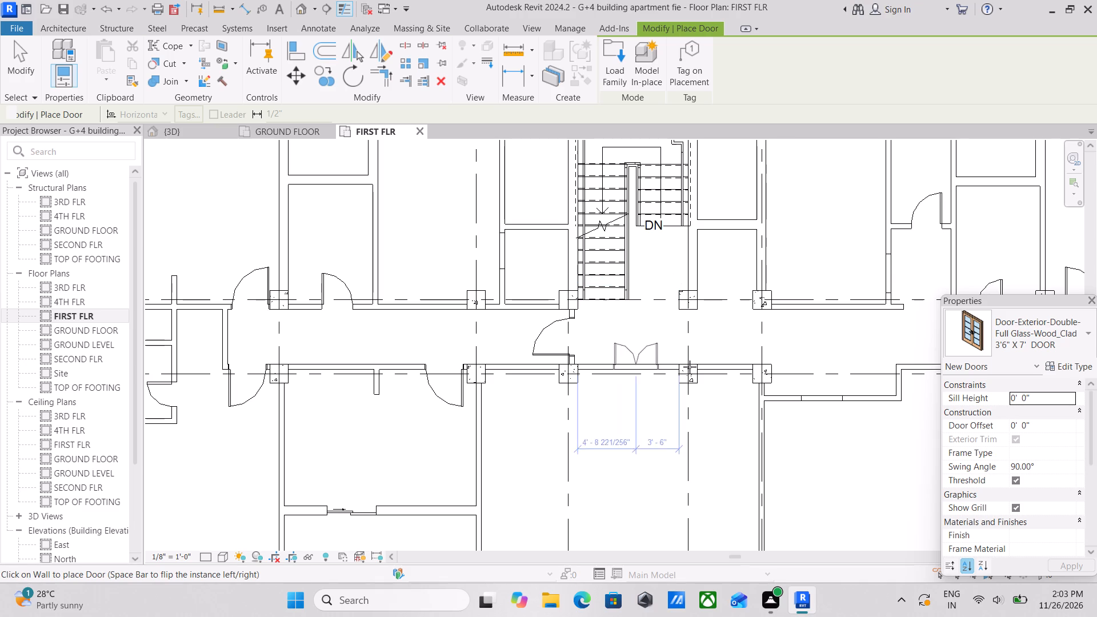
click(1069, 340)
scroll(948, 111, up, 4)
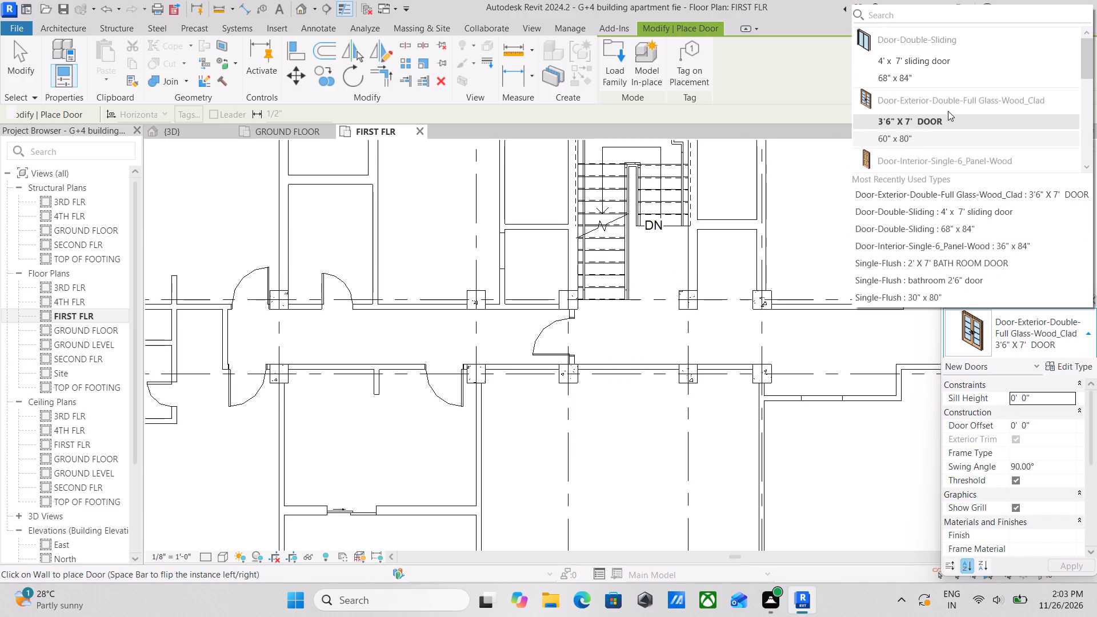
scroll(948, 111, down, 1)
click(883, 124)
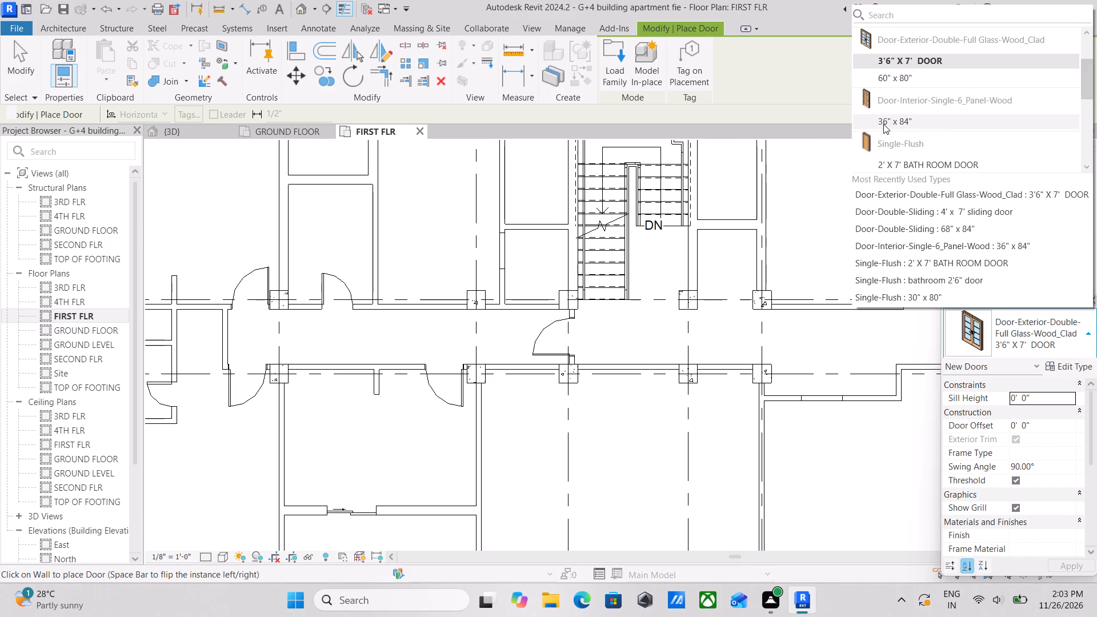
scroll(620, 368, up, 3)
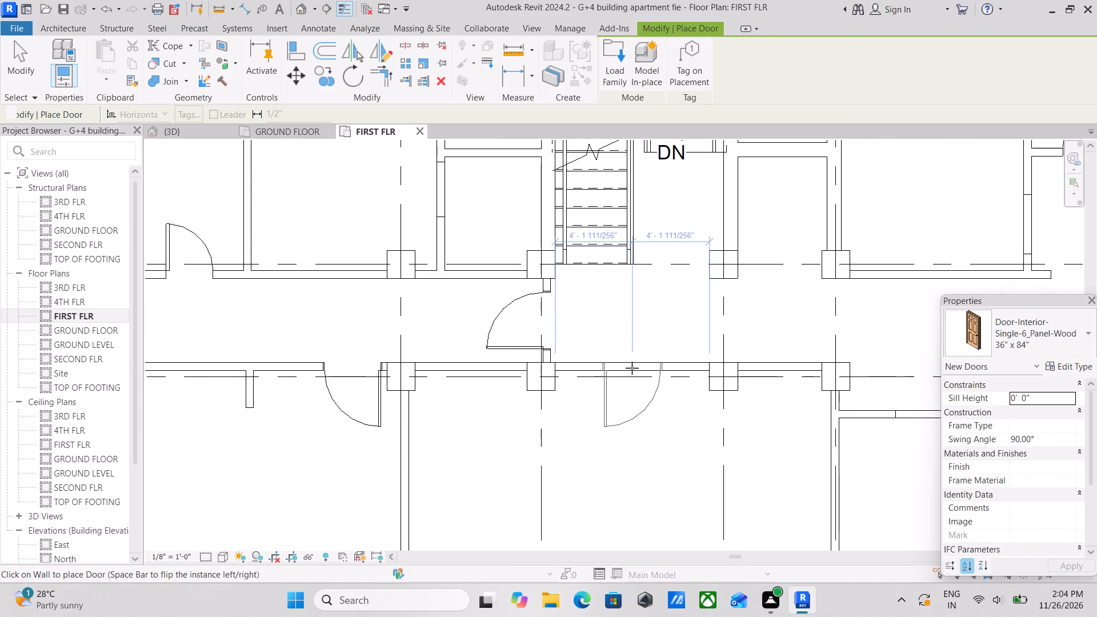
click(627, 373)
scroll(627, 373, down, 2)
middle_drag(627, 373, 635, 298)
scroll(639, 300, down, 2)
middle_drag(651, 319, 690, 381)
key(Escape)
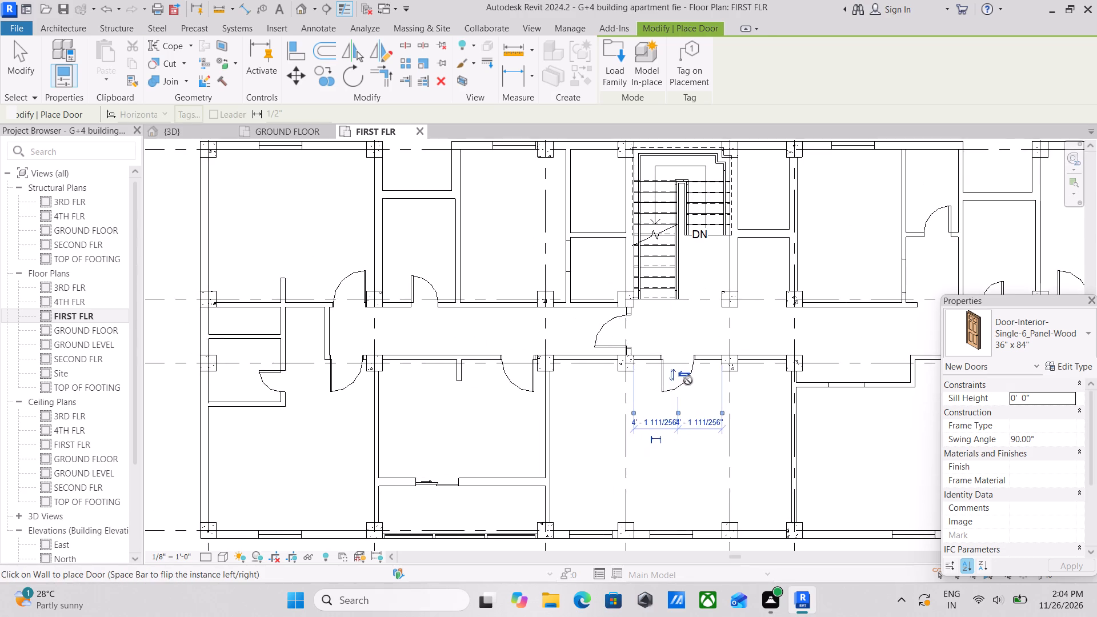
scroll(677, 373, down, 4)
key(Escape)
Examine the first floor plan's bedrooms, toilets and corridor for walls and door openings still needing work.
scroll(502, 339, up, 3)
scroll(425, 323, up, 4)
scroll(430, 315, down, 3)
middle_drag(423, 315, 397, 314)
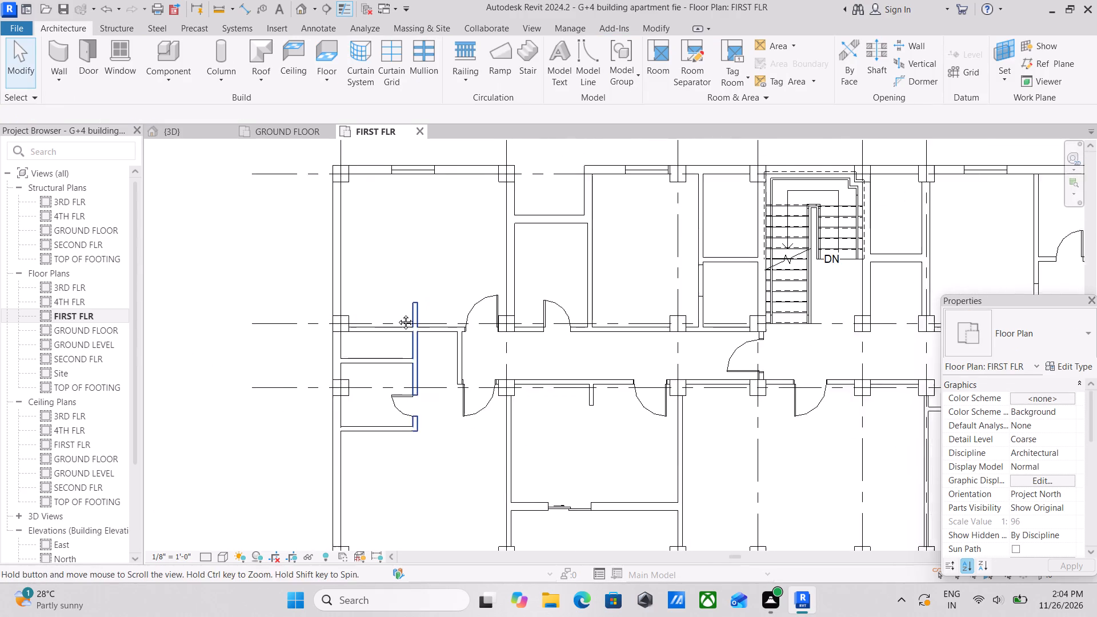
middle_drag(397, 314, 358, 312)
scroll(370, 212, down, 3)
middle_drag(366, 252, 369, 289)
scroll(369, 289, up, 3)
scroll(406, 285, down, 2)
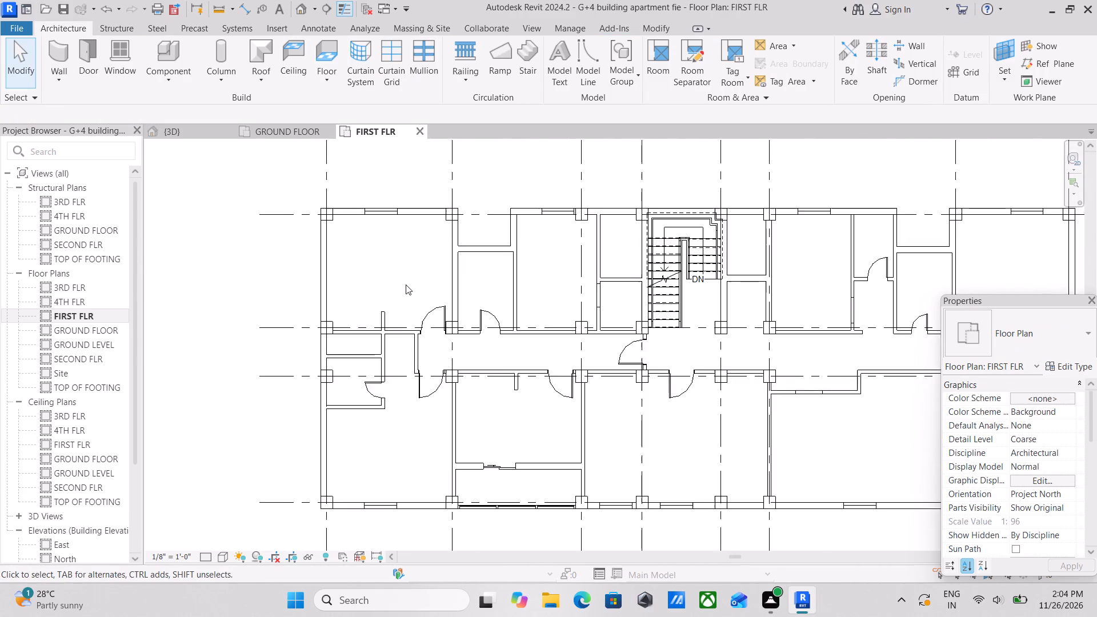
middle_drag(405, 285, 365, 268)
scroll(307, 245, up, 4)
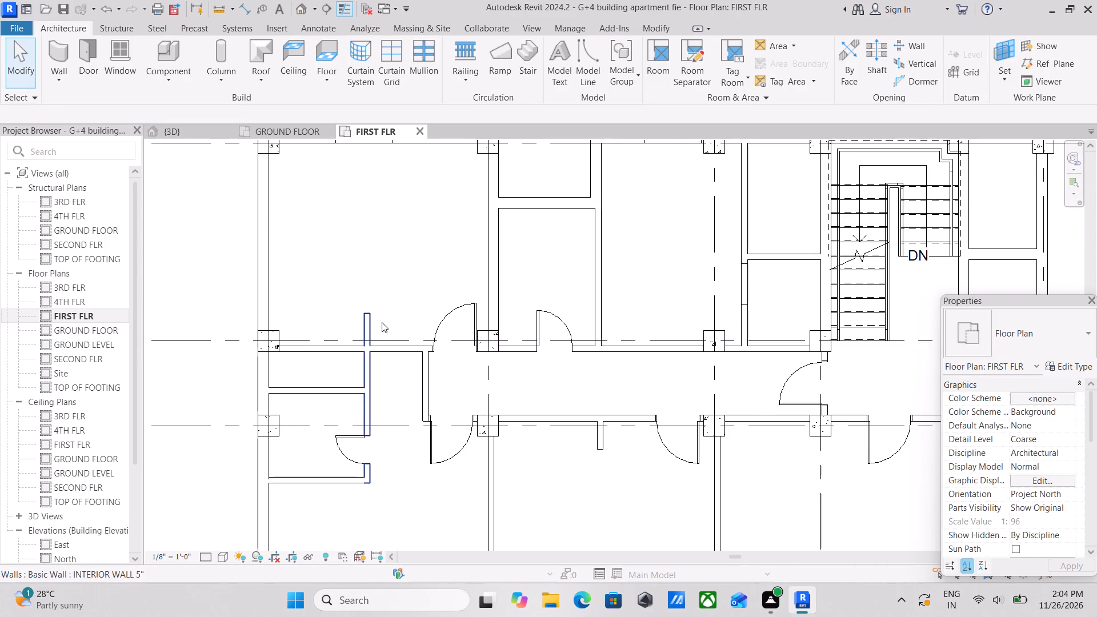
scroll(418, 275, down, 3)
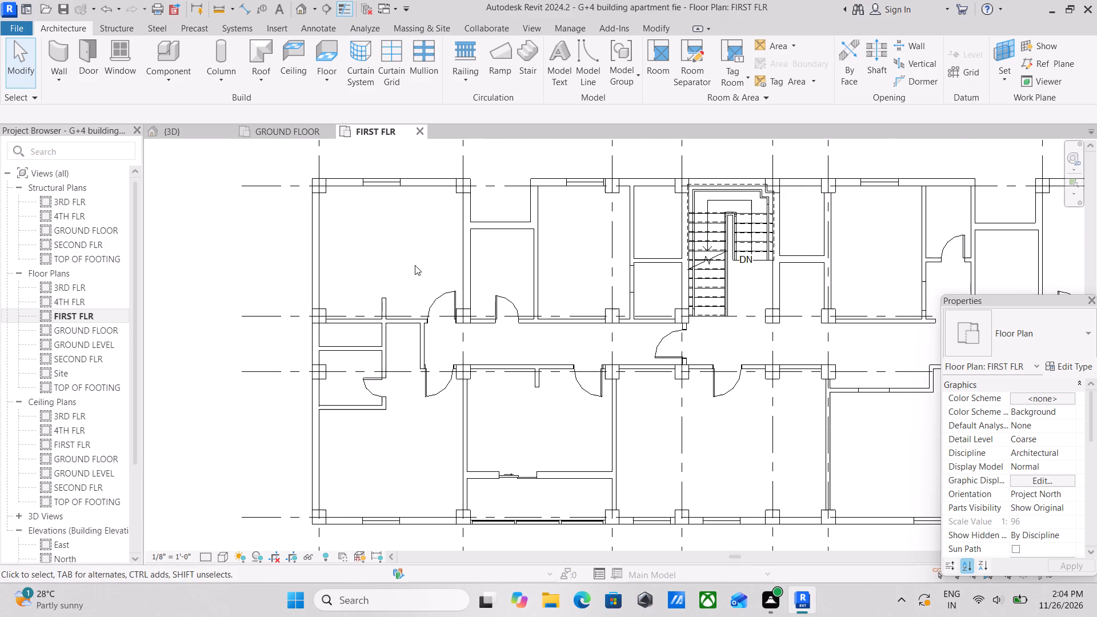
middle_drag(412, 282, 433, 253)
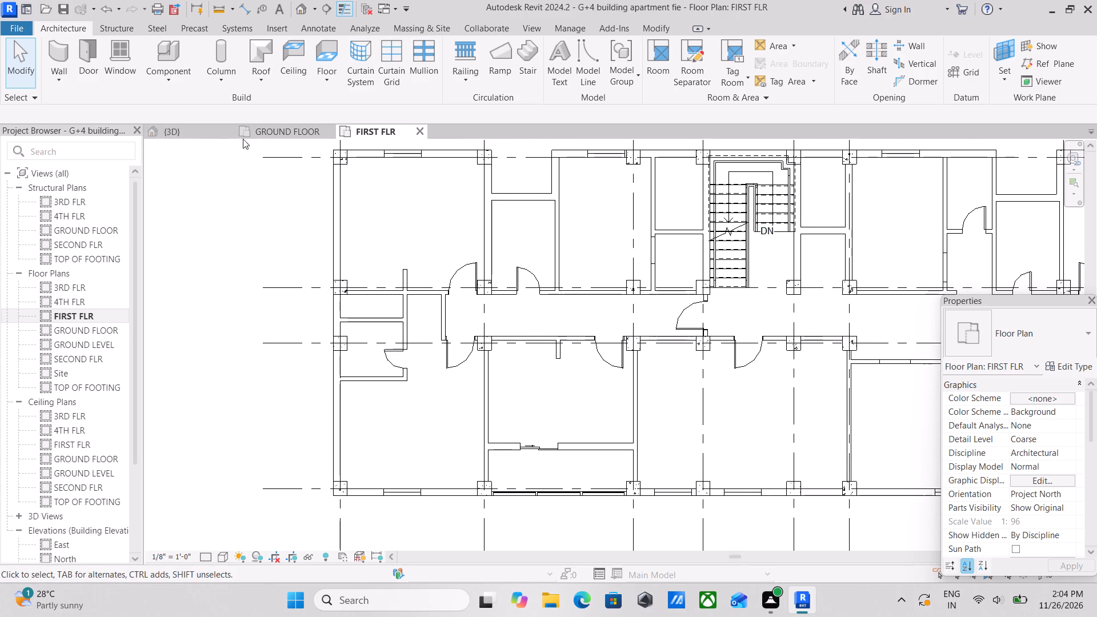
Switch to the GROUND FLOOR plan and examine the room layout and doors around the kitchen, toilets, staircase and small unlabelled room.
click(270, 130)
scroll(386, 292, down, 6)
middle_drag(424, 272, 479, 228)
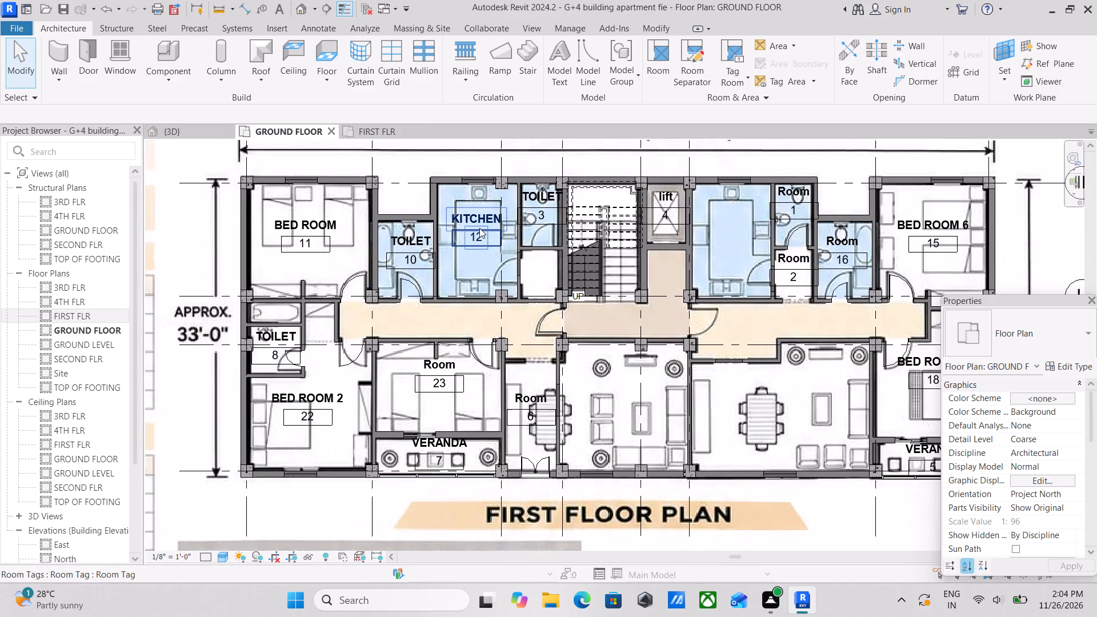
scroll(479, 228, down, 3)
scroll(295, 239, up, 3)
scroll(419, 139, up, 3)
scroll(492, 201, down, 1)
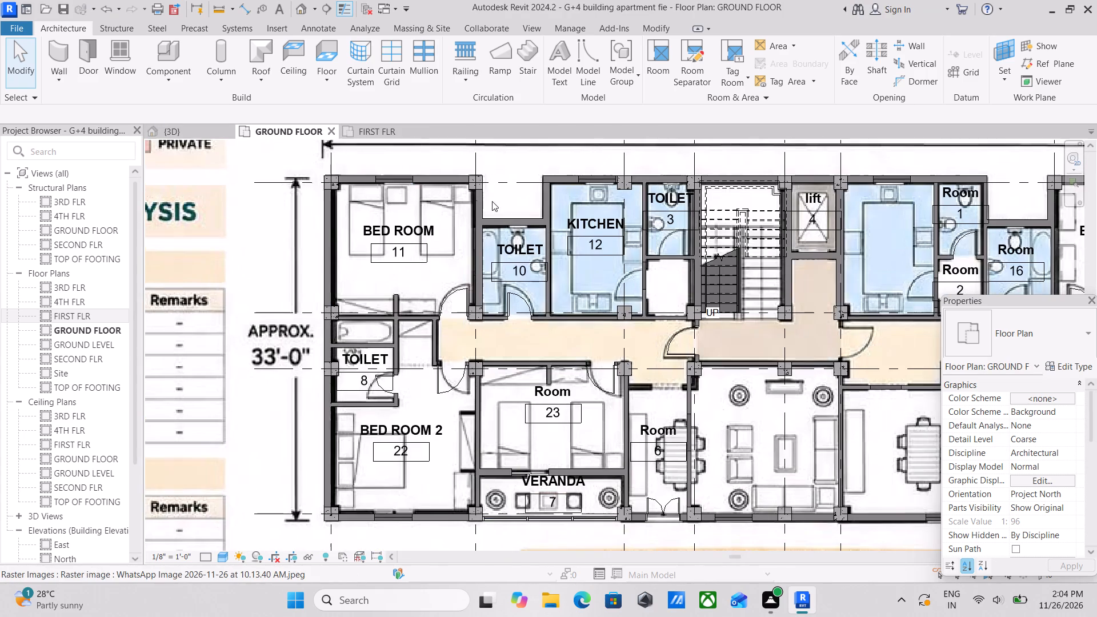
middle_drag(480, 201, 435, 201)
scroll(457, 253, up, 3)
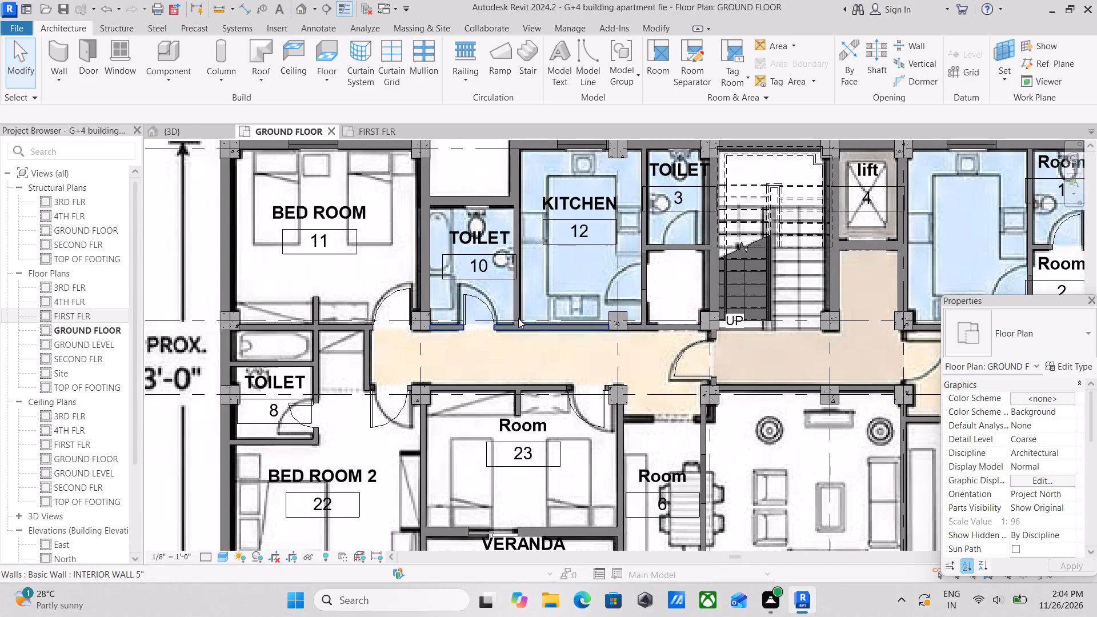
middle_drag(547, 298, 407, 309)
middle_drag(489, 288, 426, 294)
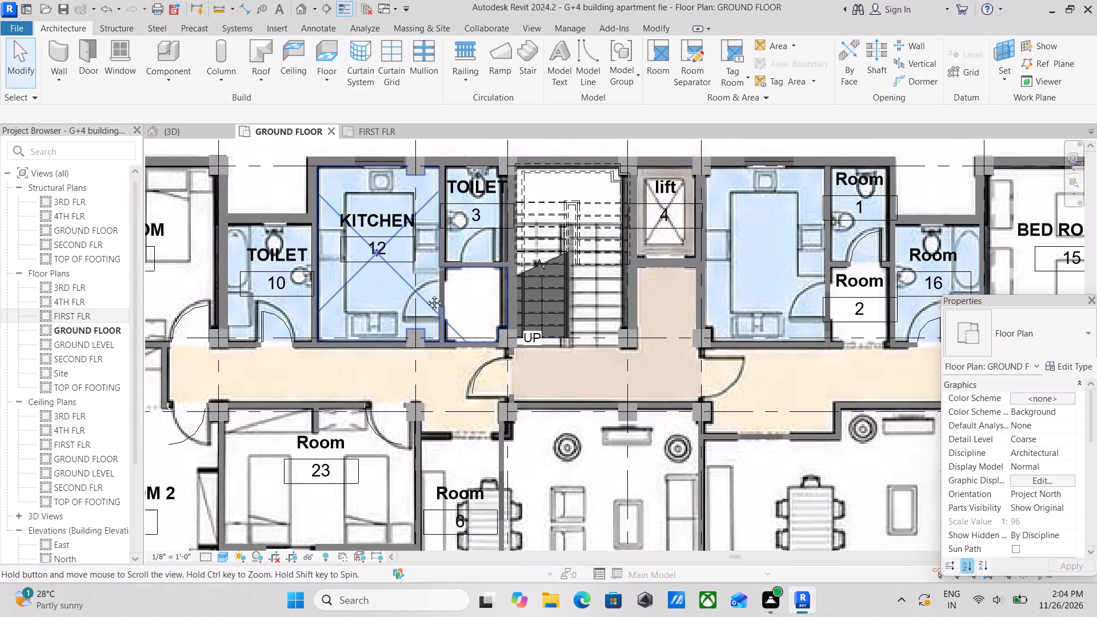
middle_drag(426, 294, 425, 294)
scroll(494, 271, down, 1)
scroll(450, 314, up, 4)
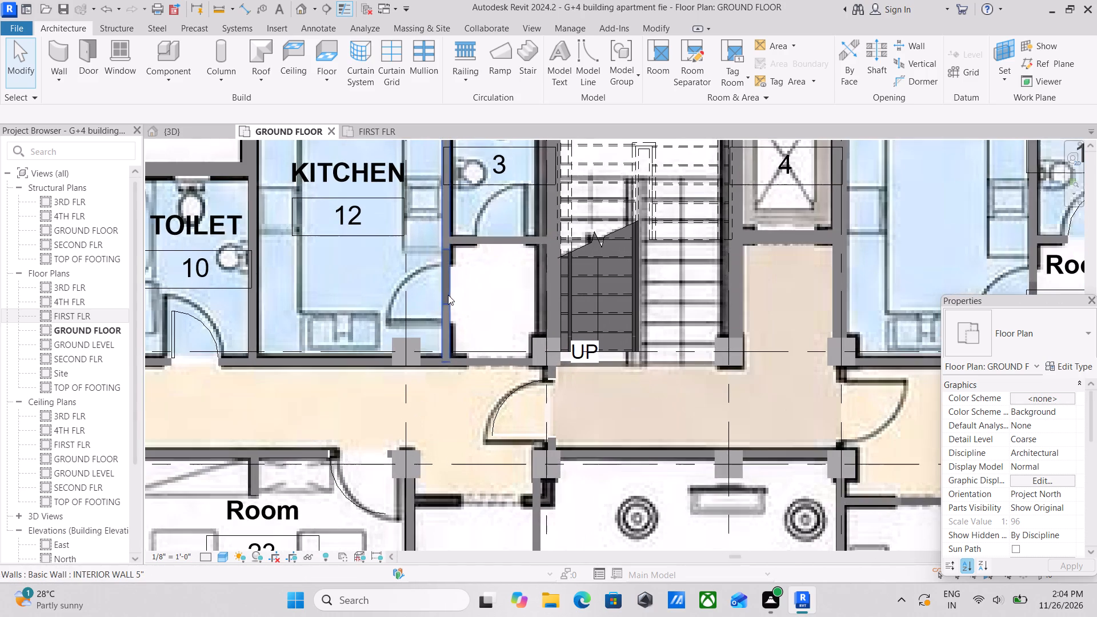
middle_click(491, 269)
scroll(493, 365, down, 1)
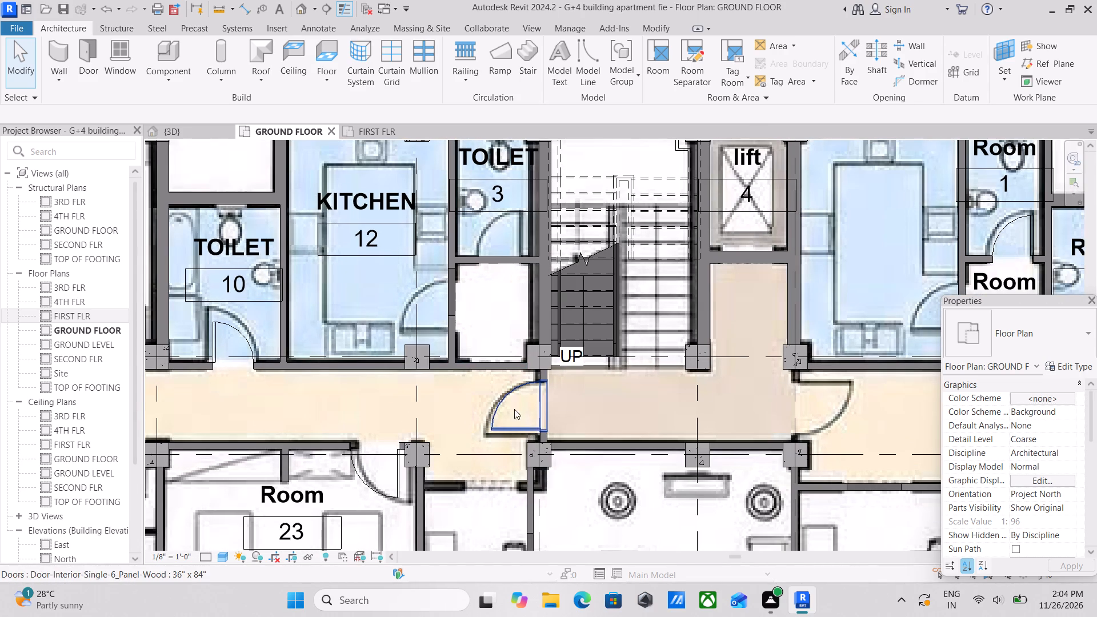
scroll(486, 358, up, 2)
scroll(486, 358, down, 1)
middle_drag(484, 358, 478, 373)
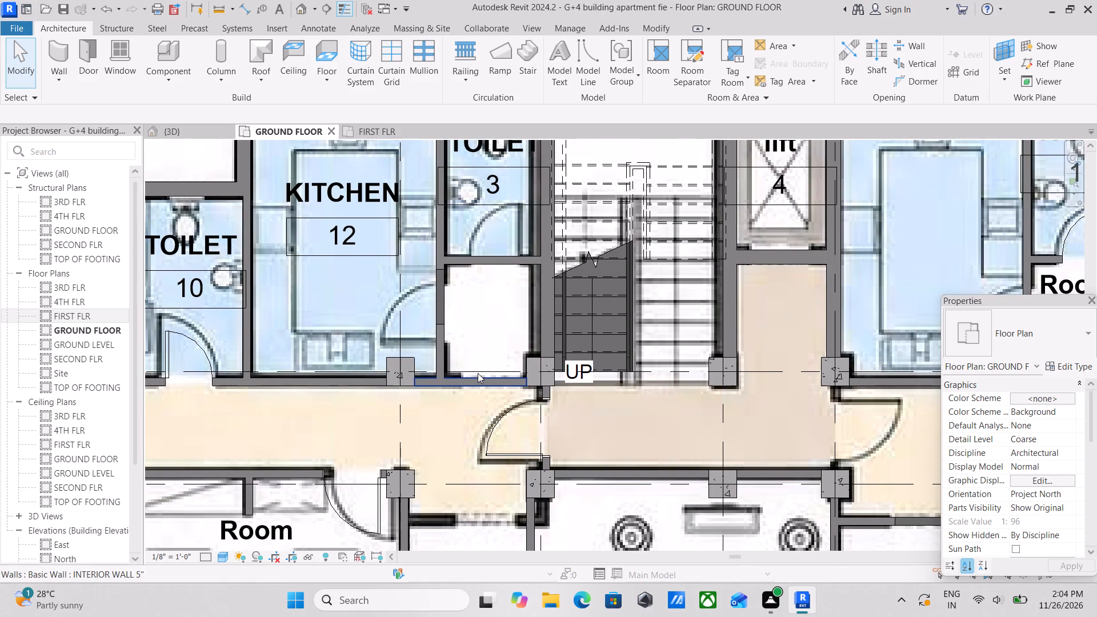
scroll(483, 383, up, 2)
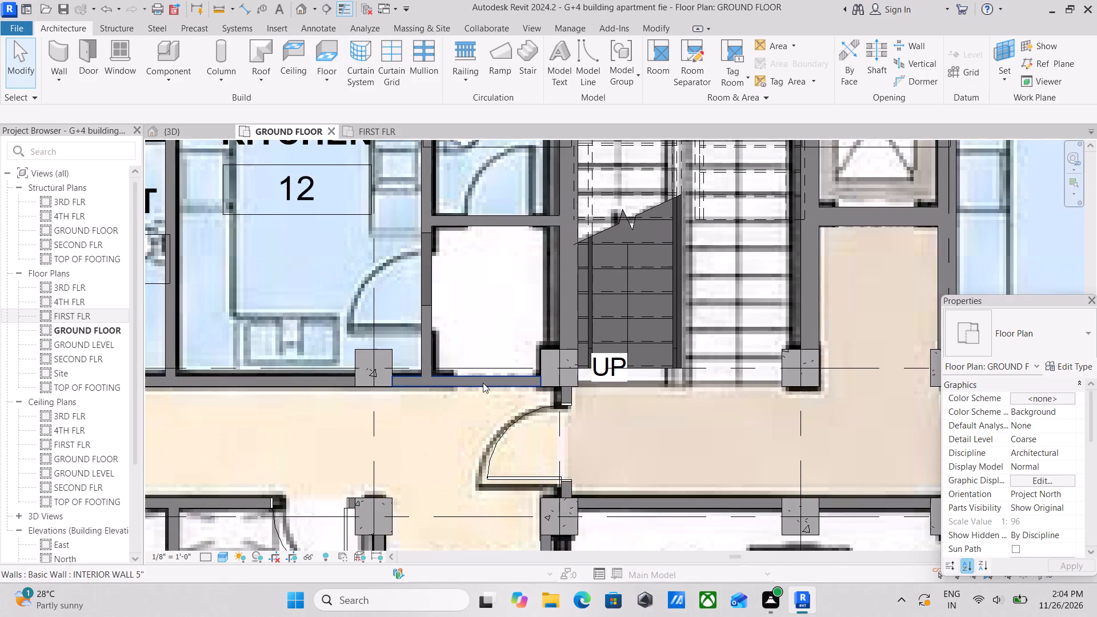
scroll(483, 383, down, 3)
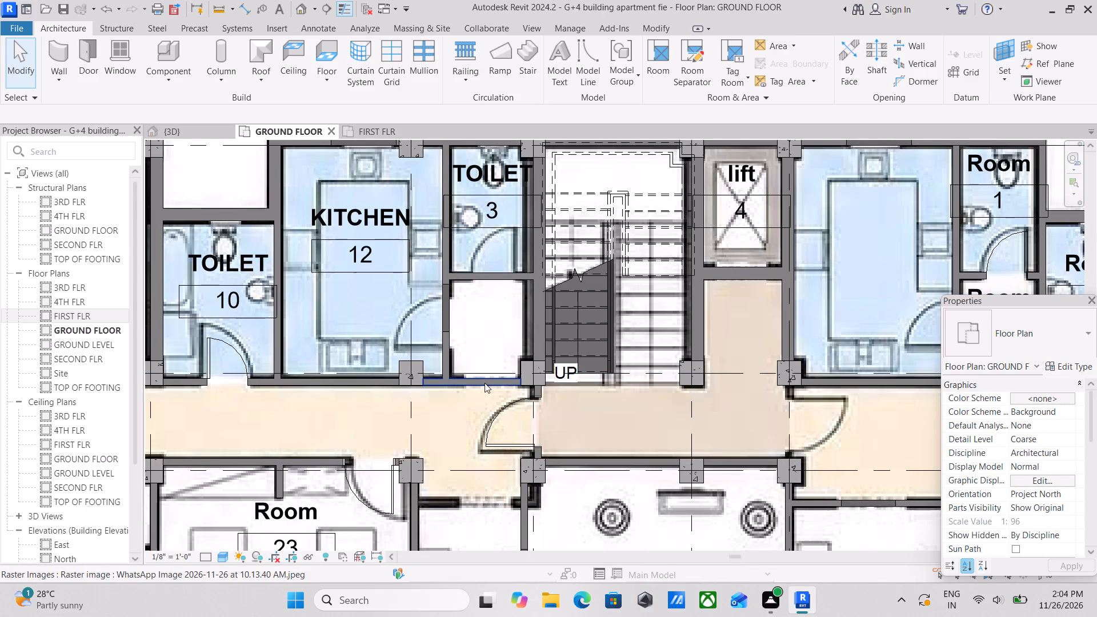
scroll(487, 384, up, 1)
scroll(487, 384, down, 1)
middle_drag(487, 384, 487, 388)
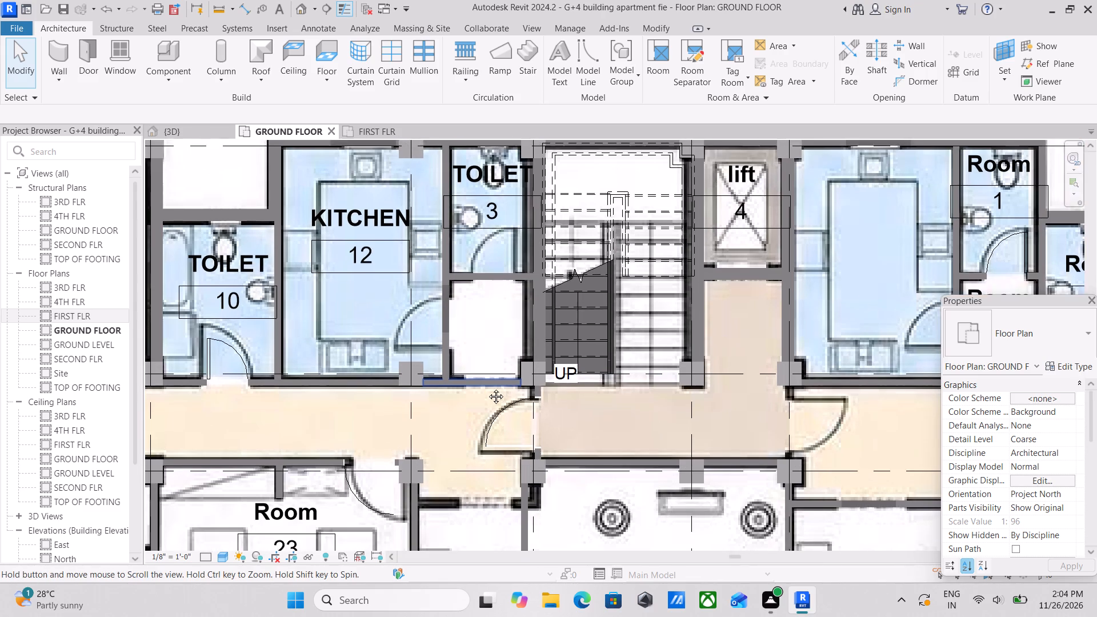
middle_drag(487, 388, 489, 401)
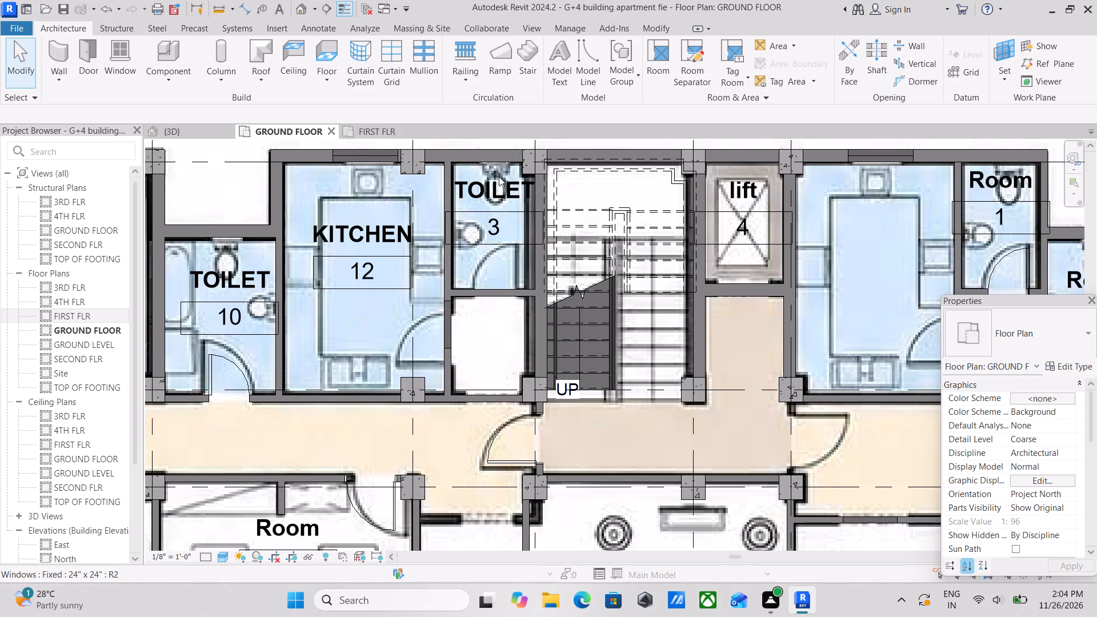
Rename room 3, the small toilet beside the staircase on the ground floor plan, as UTILITY.
double_click(503, 194)
scroll(503, 194, down, 2)
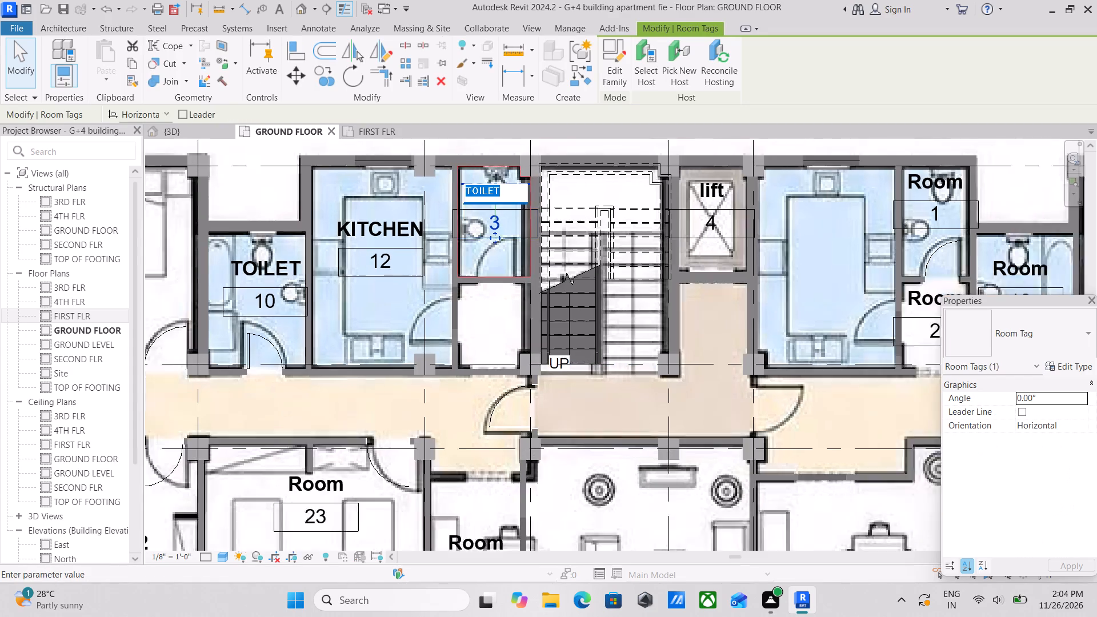
scroll(503, 194, down, 1)
scroll(503, 194, up, 5)
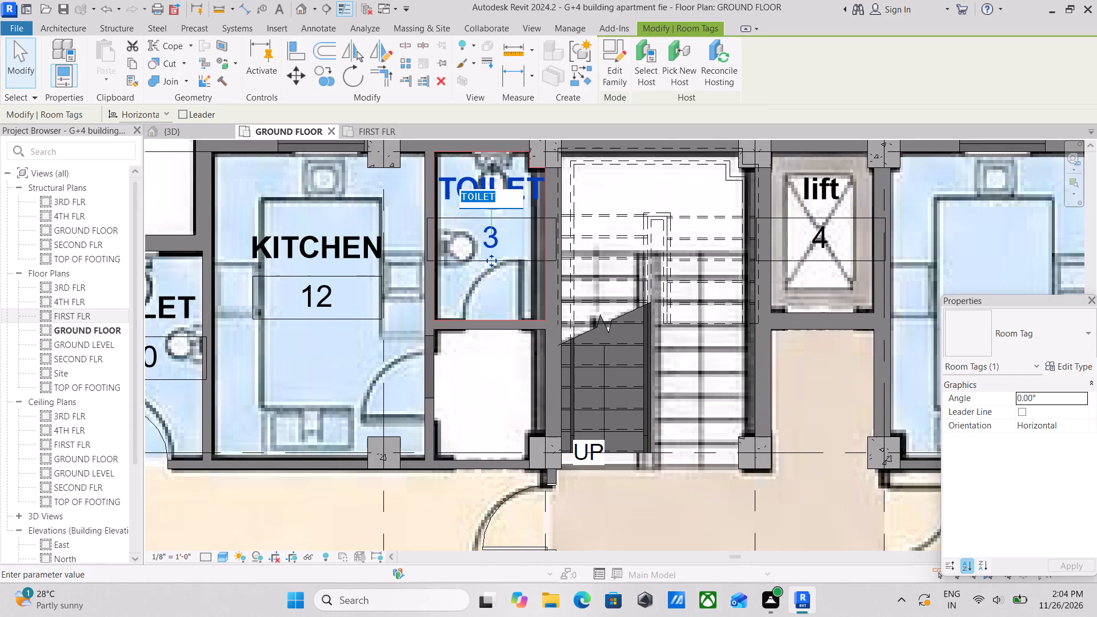
key(u)
text(ti)
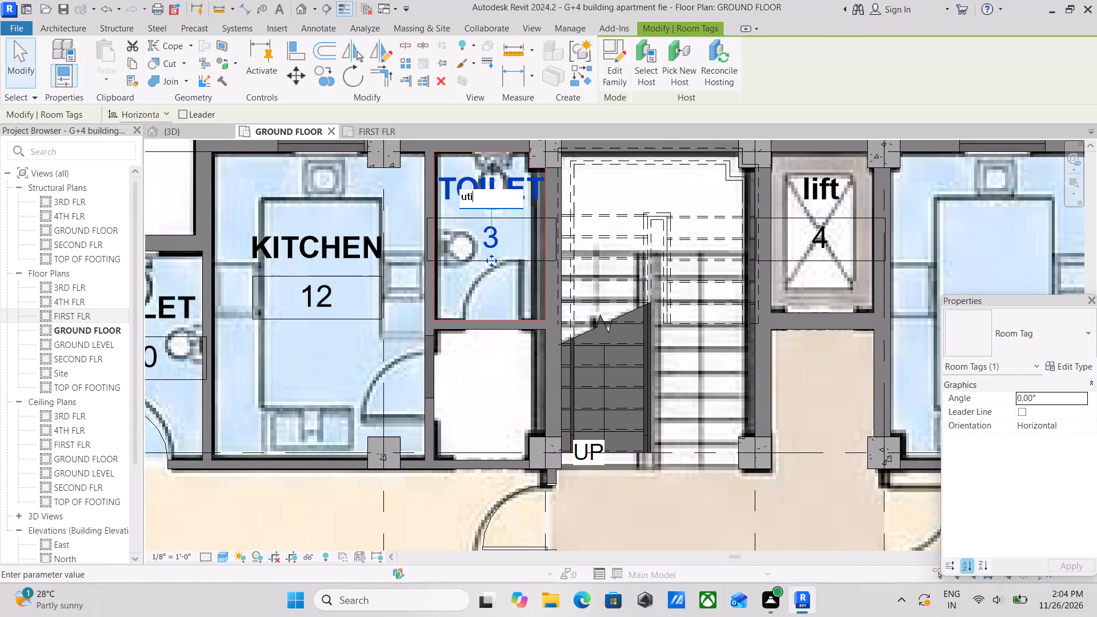
key(BackSpace)
key(BackSpace)
key(BackSpace)
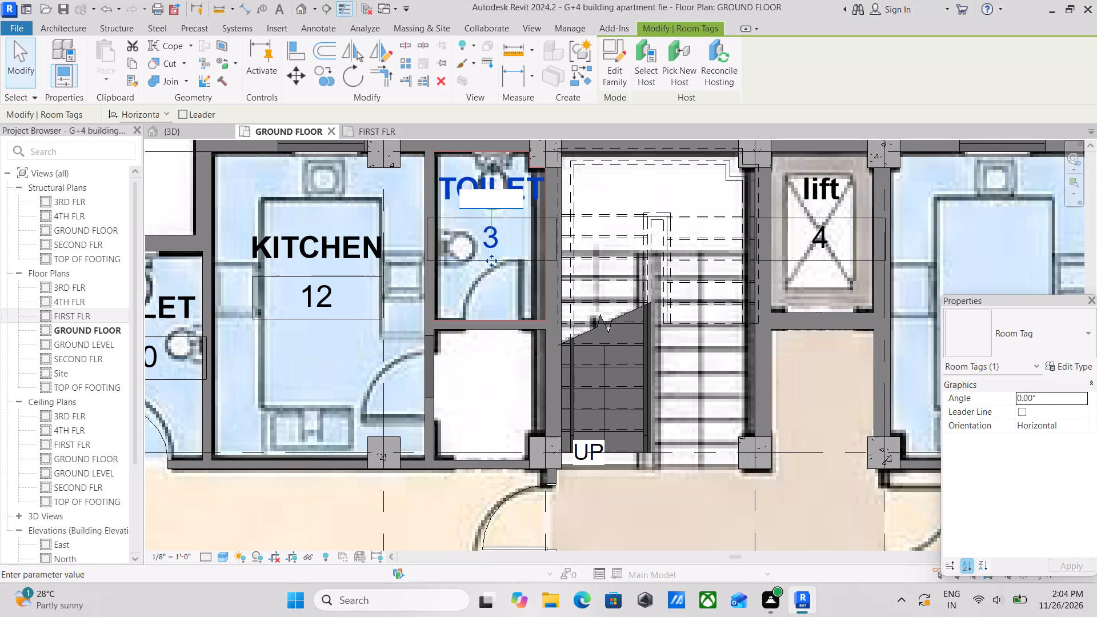
key(Tab)
key(u)
key(BackSpace)
key(u)
key(t)
key(i)
text(LITY)
key(Return)
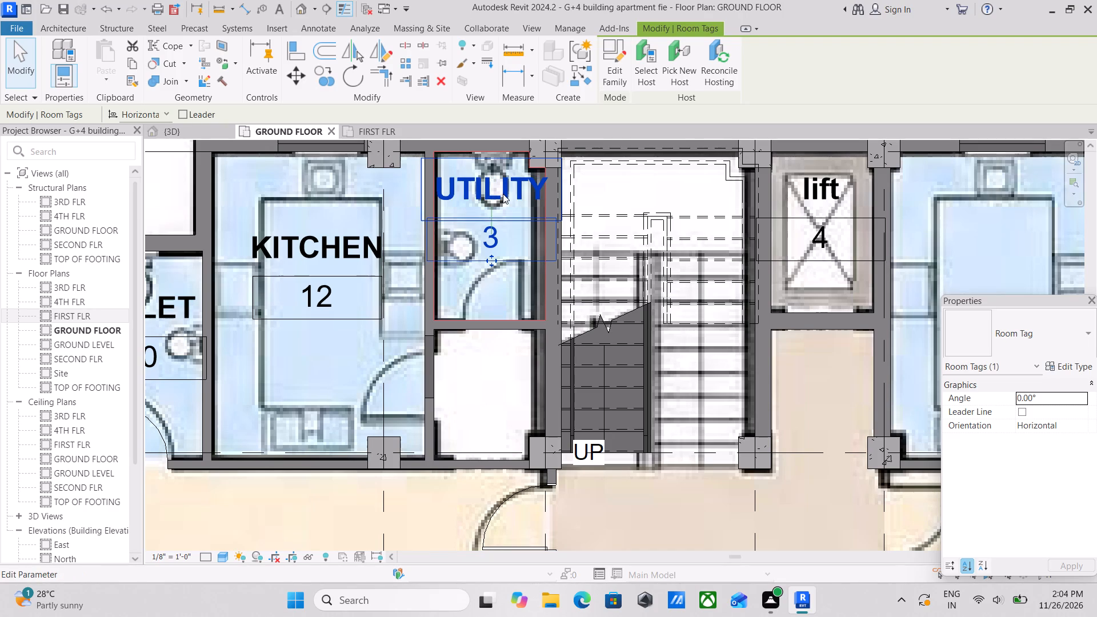
Examine the ground floor plan's bedrooms, toilets, kitchen and corridor, comparing room names and doors with the reference image.
scroll(481, 249, down, 1)
scroll(467, 447, up, 4)
middle_drag(501, 406, 491, 344)
scroll(493, 321, down, 3)
scroll(435, 370, down, 2)
middle_drag(435, 368, 454, 314)
scroll(454, 314, up, 1)
scroll(454, 314, down, 5)
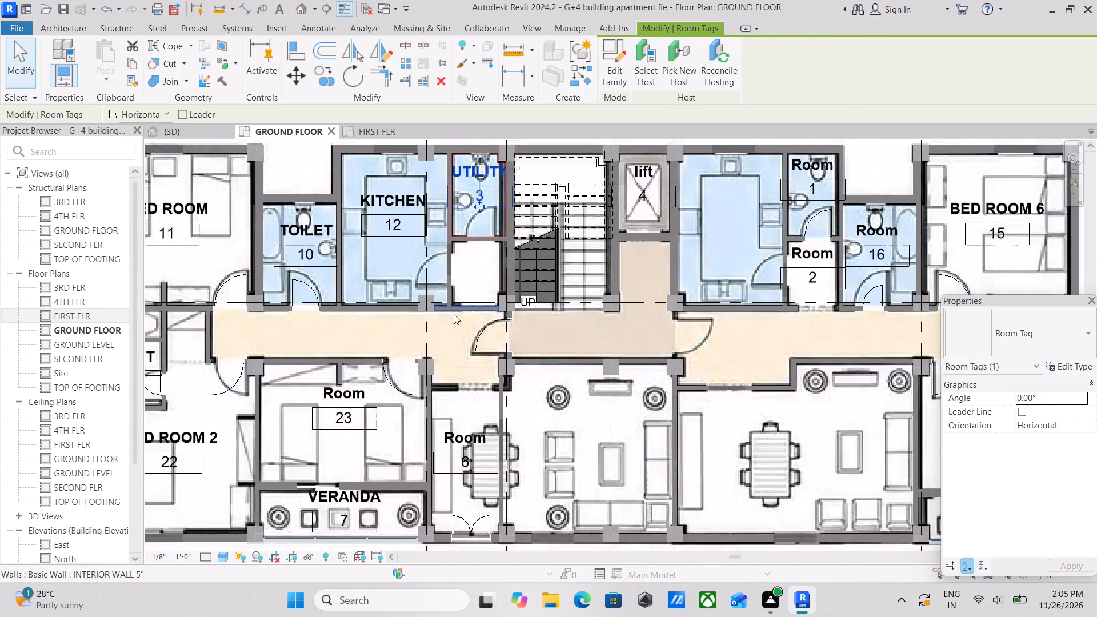
middle_drag(341, 344, 567, 297)
scroll(366, 380, up, 3)
scroll(390, 395, down, 3)
middle_drag(390, 395, 361, 458)
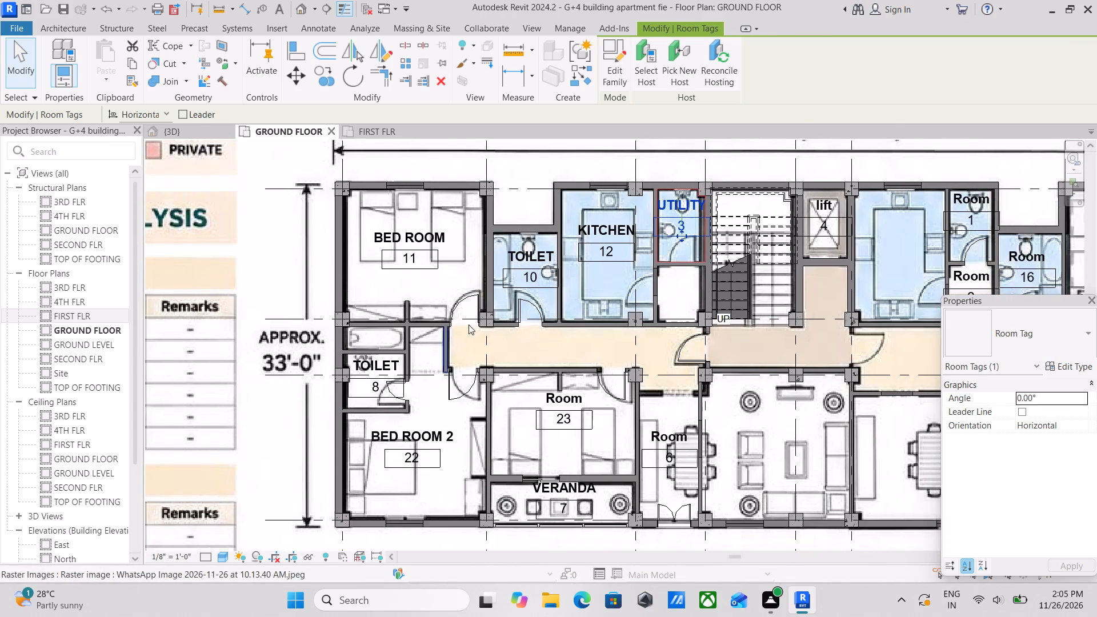
middle_drag(468, 324, 450, 366)
scroll(389, 245, up, 3)
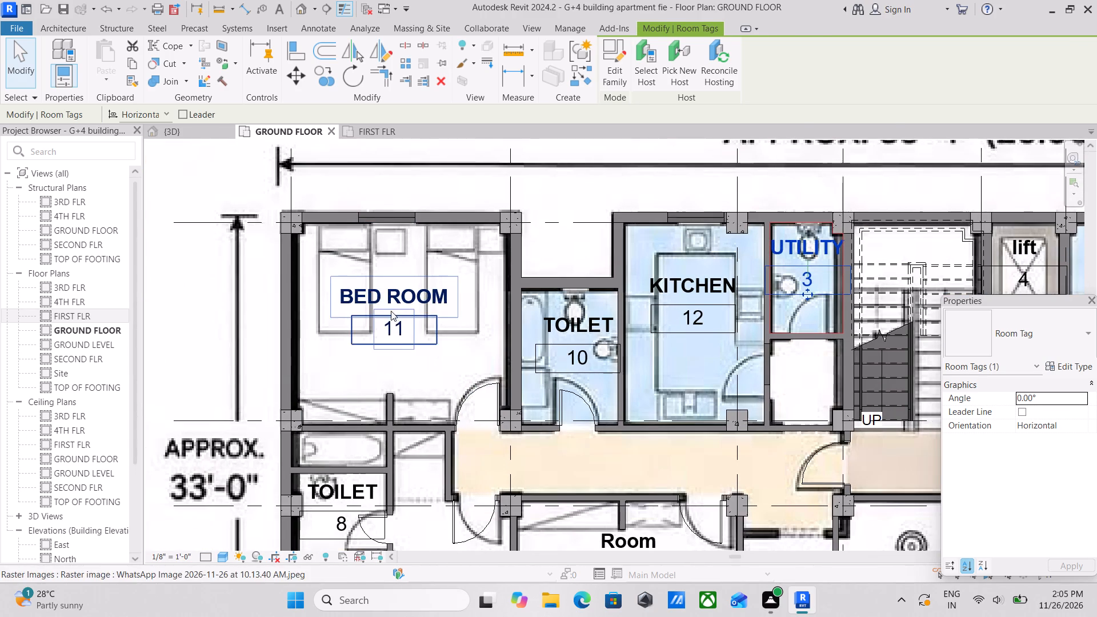
middle_drag(384, 311, 370, 314)
scroll(370, 314, down, 2)
middle_drag(342, 305, 365, 278)
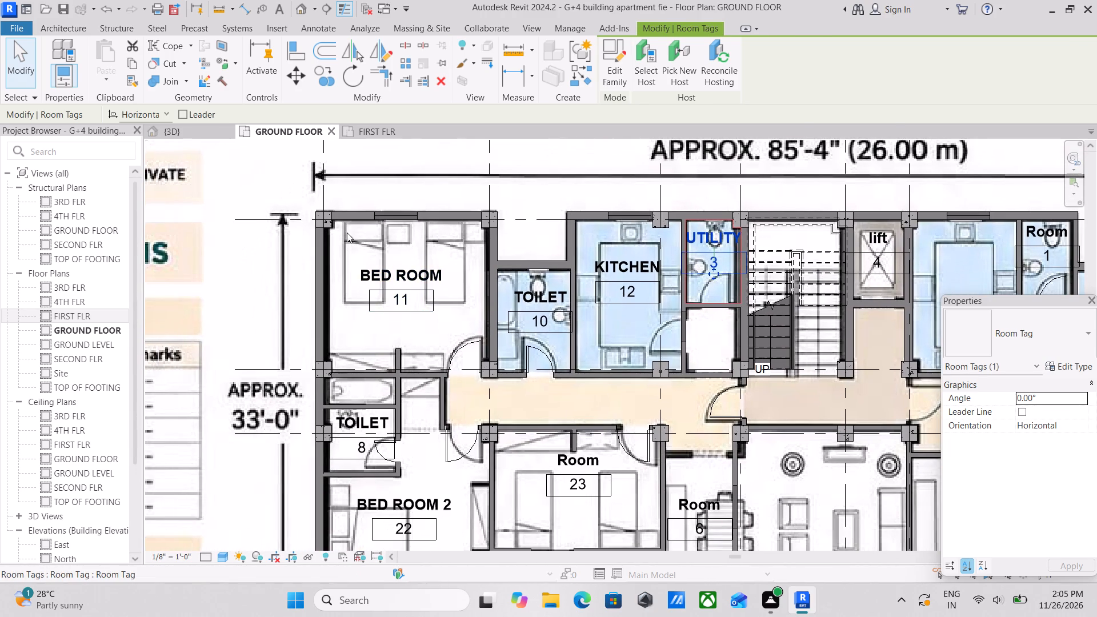
scroll(370, 312, down, 1)
middle_drag(370, 312, 374, 298)
middle_drag(442, 314, 410, 313)
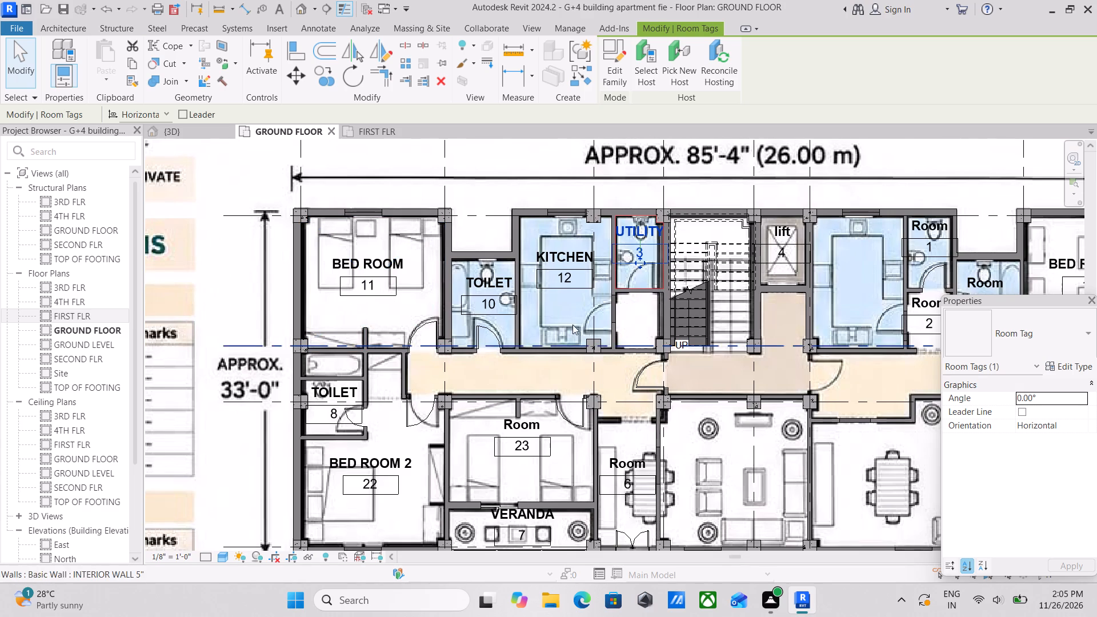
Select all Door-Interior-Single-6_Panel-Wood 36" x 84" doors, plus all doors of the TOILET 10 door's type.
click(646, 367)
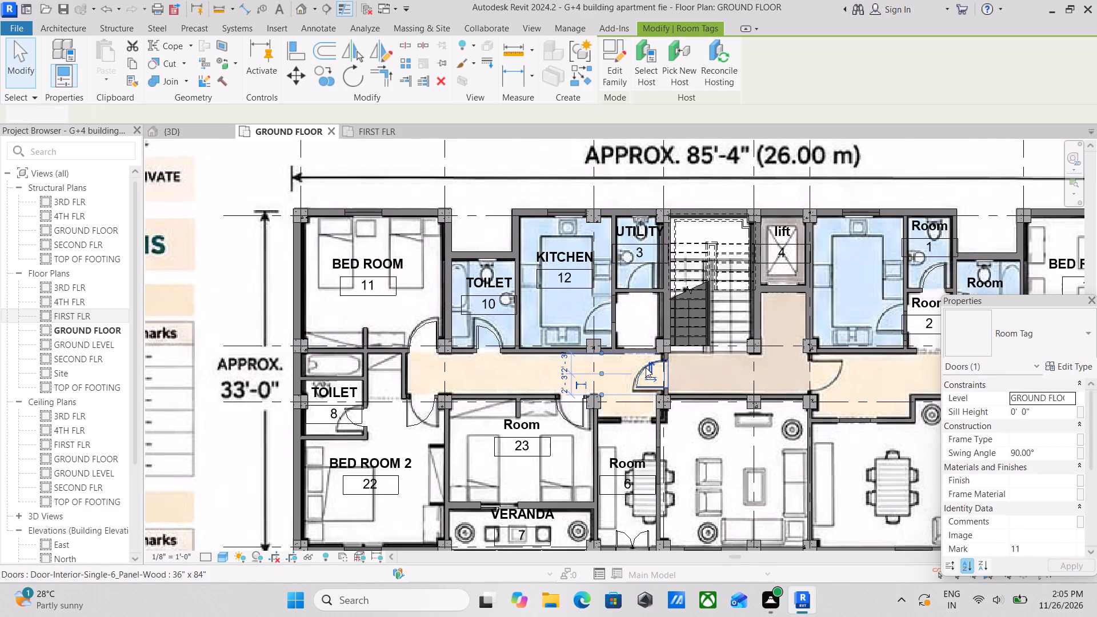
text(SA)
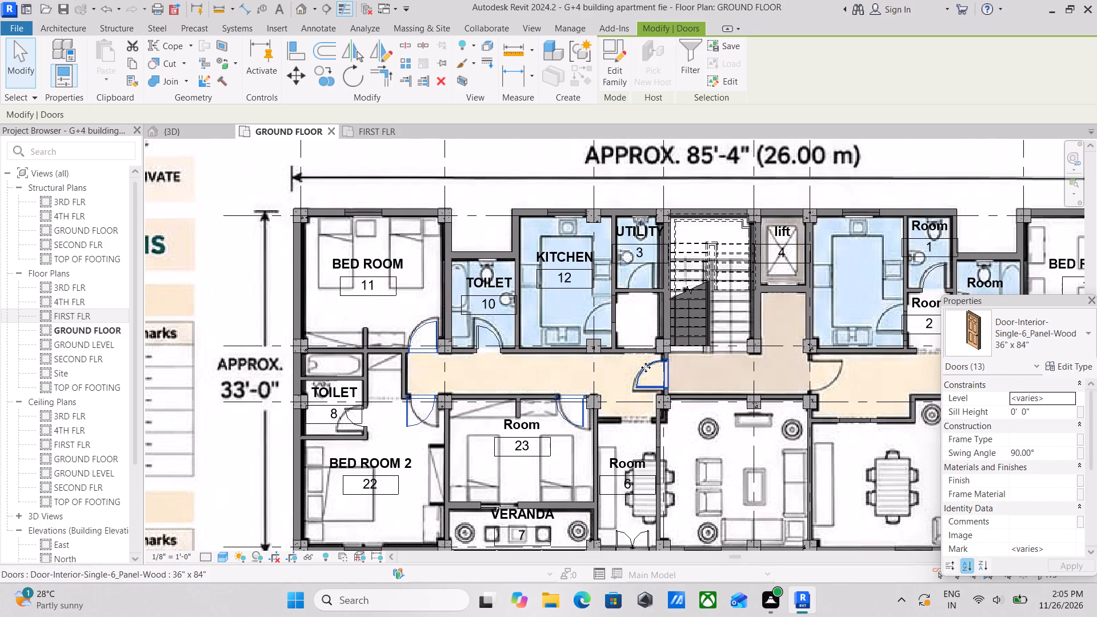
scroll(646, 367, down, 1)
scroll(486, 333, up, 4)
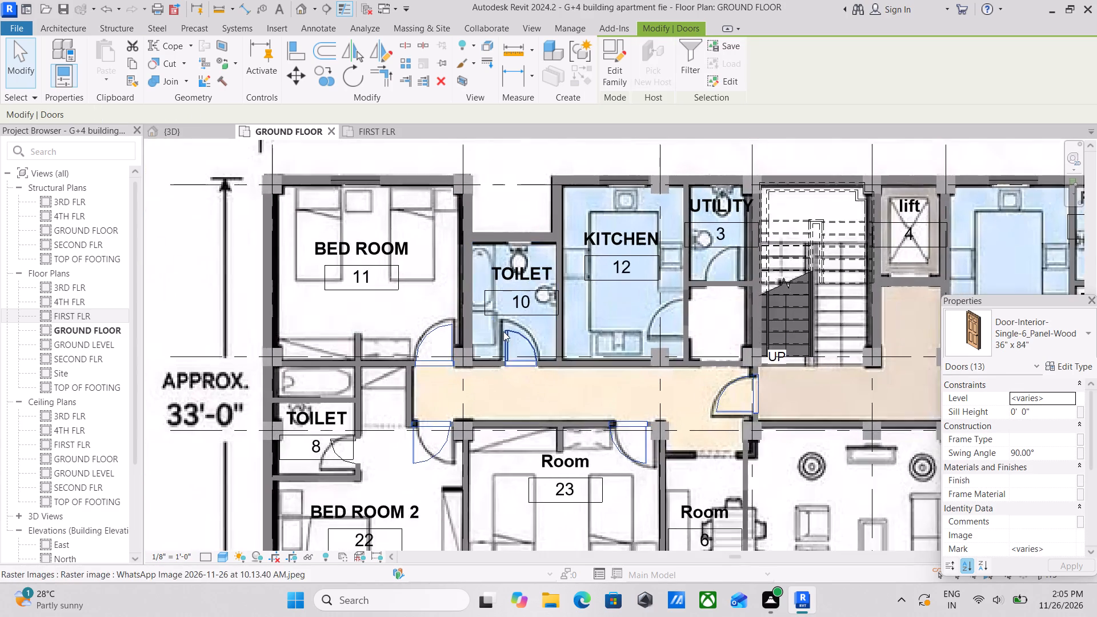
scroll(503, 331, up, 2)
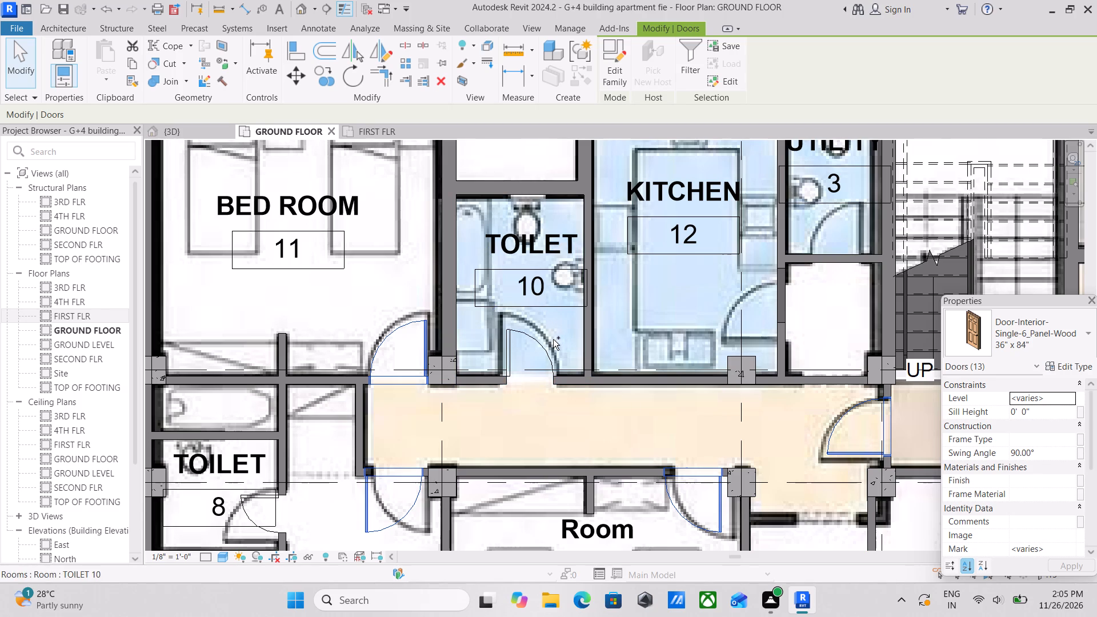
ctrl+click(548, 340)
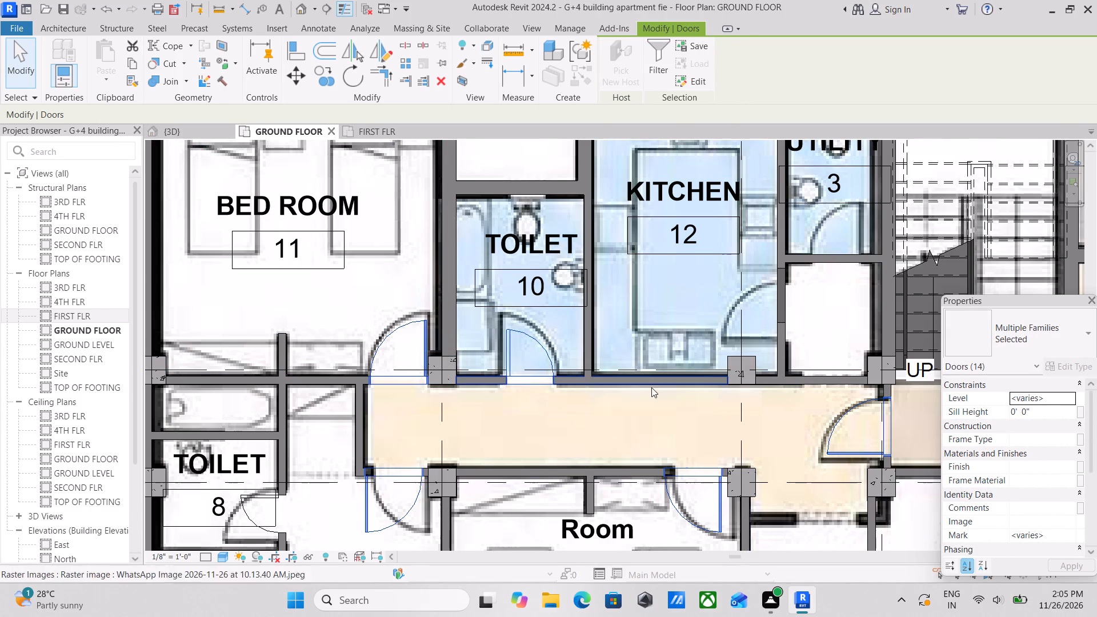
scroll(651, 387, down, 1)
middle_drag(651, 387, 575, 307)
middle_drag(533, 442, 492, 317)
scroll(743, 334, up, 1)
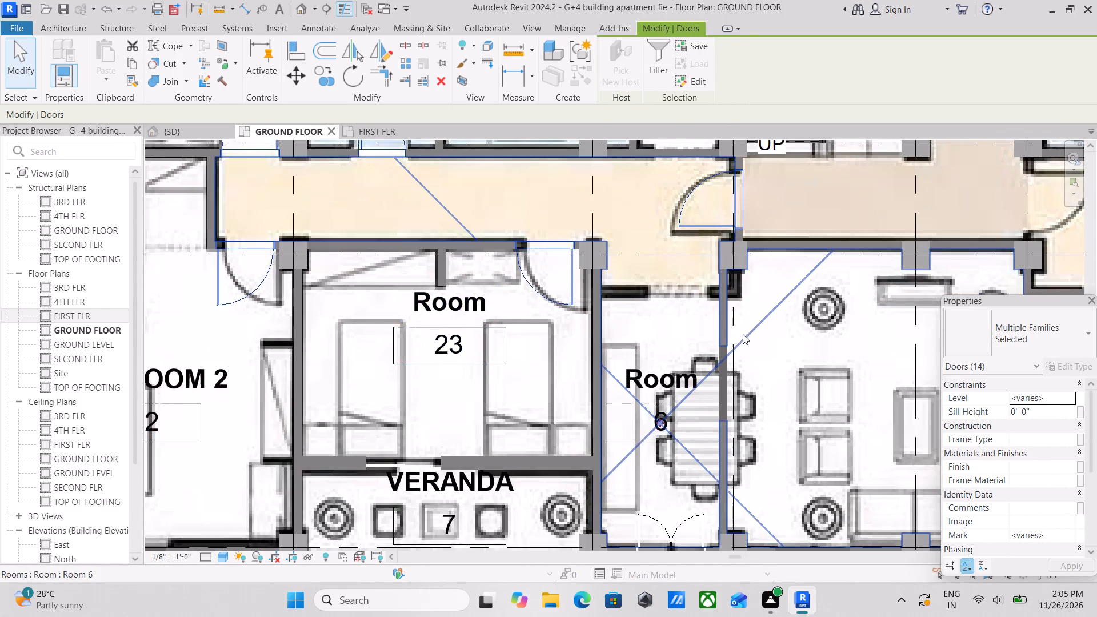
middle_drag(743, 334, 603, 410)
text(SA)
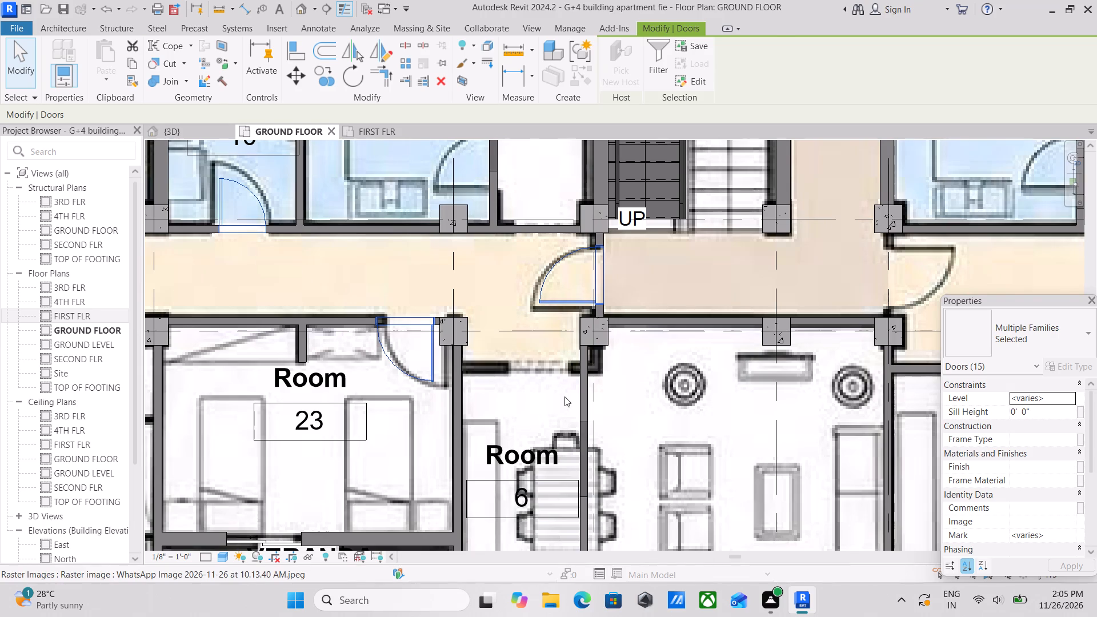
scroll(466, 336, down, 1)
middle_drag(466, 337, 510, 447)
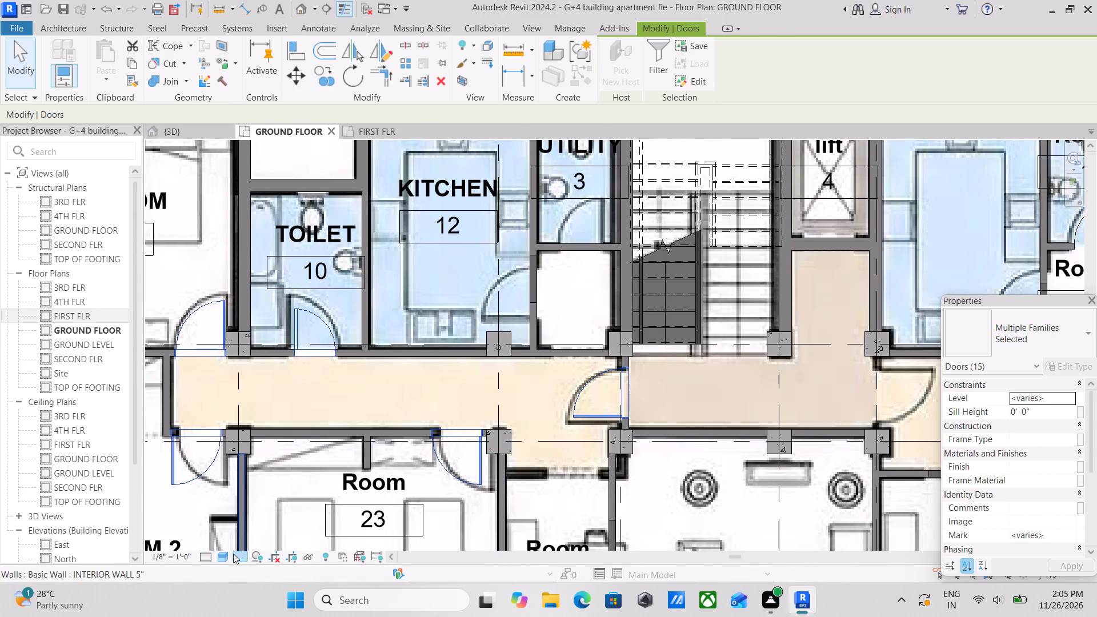
Set the ground floor plan's visual style to Shaded.
click(228, 555)
click(247, 498)
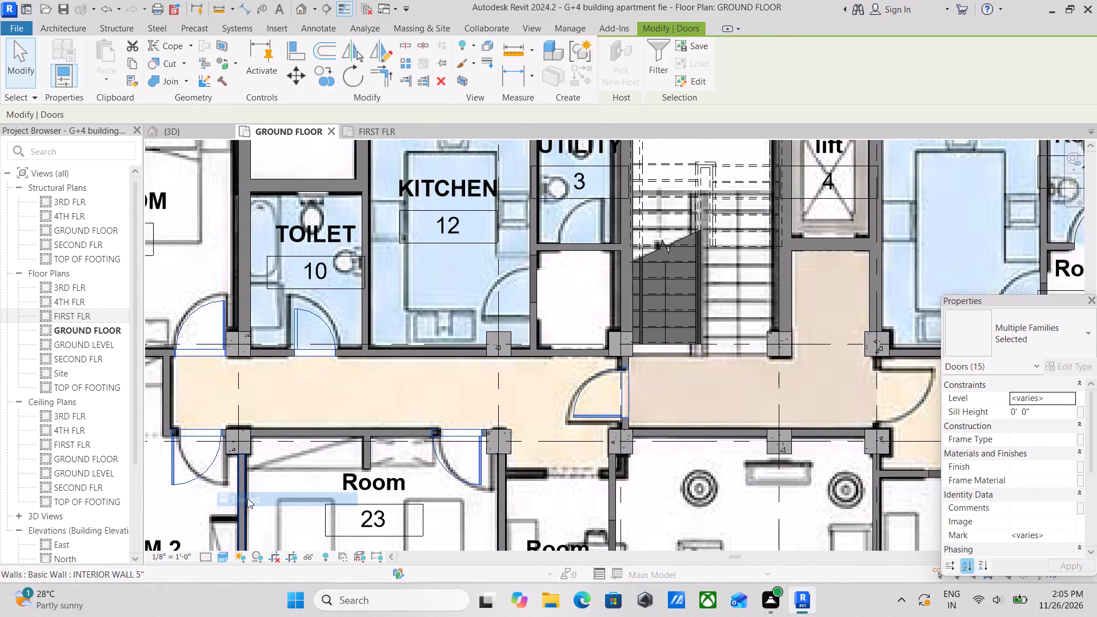
Temporarily hide the WhatsApp raster reference image in the ground floor plan.
scroll(575, 357, down, 2)
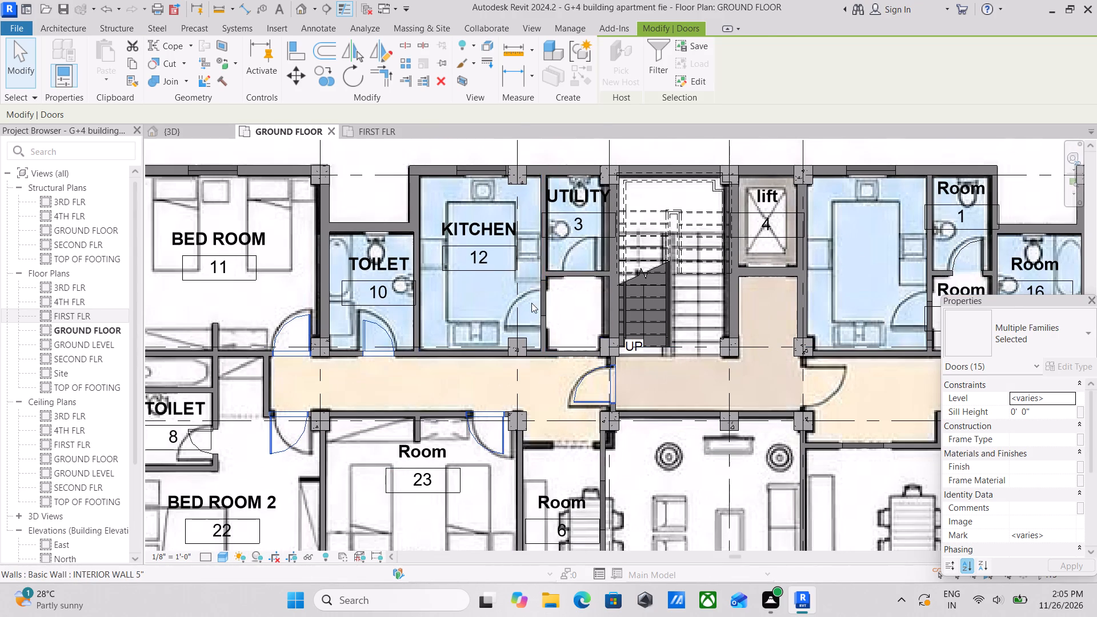
middle_drag(355, 338, 494, 336)
scroll(260, 269, down, 4)
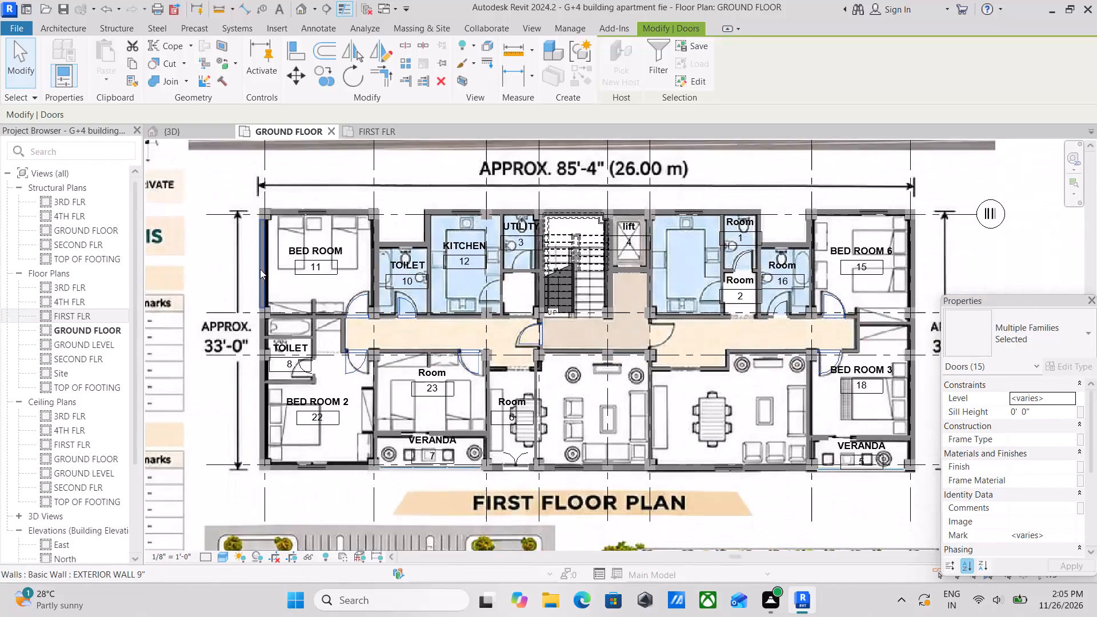
scroll(334, 287, down, 2)
middle_drag(335, 289, 257, 408)
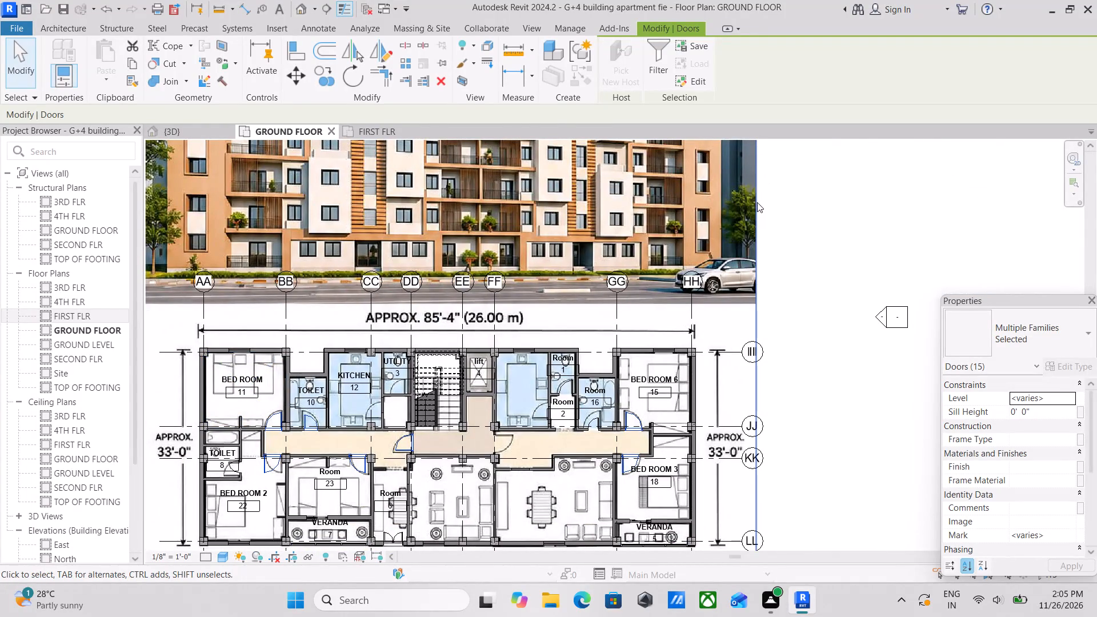
click(755, 202)
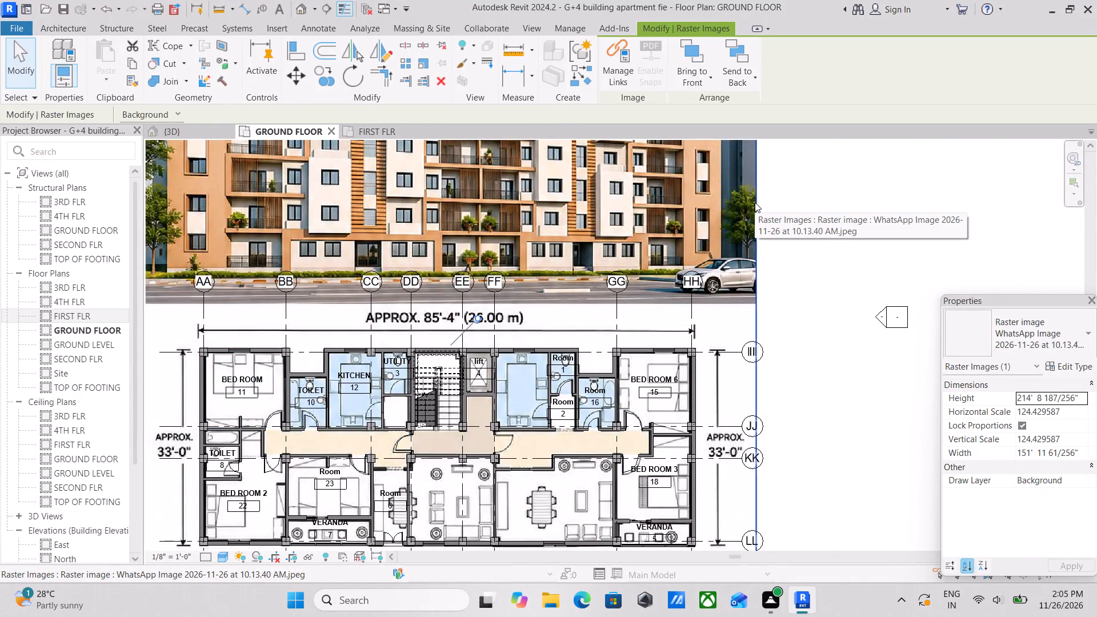
text(HH)
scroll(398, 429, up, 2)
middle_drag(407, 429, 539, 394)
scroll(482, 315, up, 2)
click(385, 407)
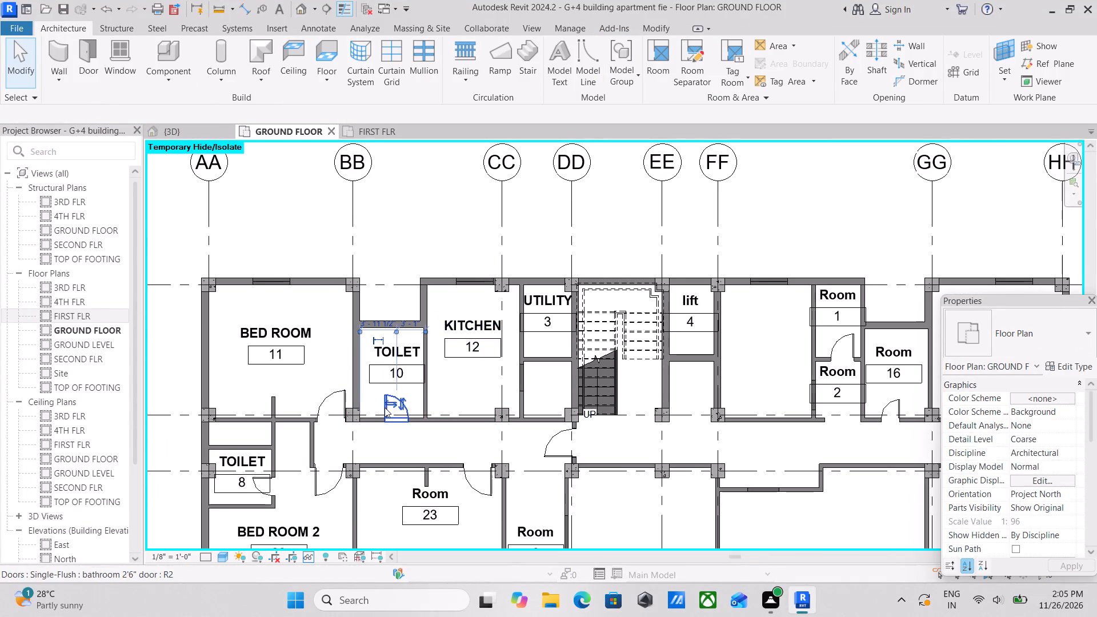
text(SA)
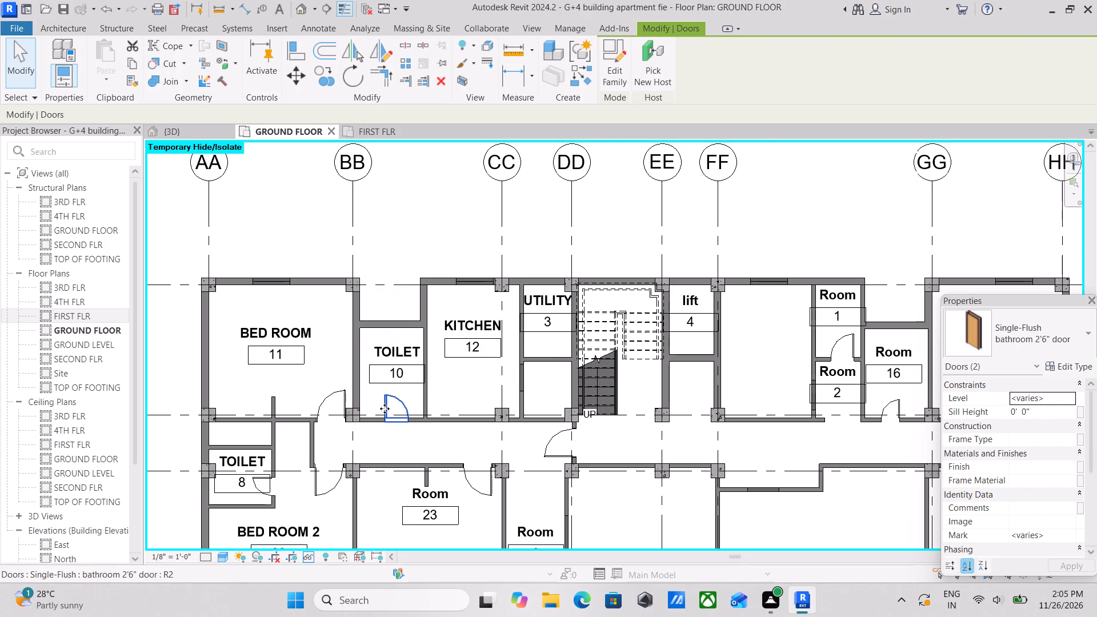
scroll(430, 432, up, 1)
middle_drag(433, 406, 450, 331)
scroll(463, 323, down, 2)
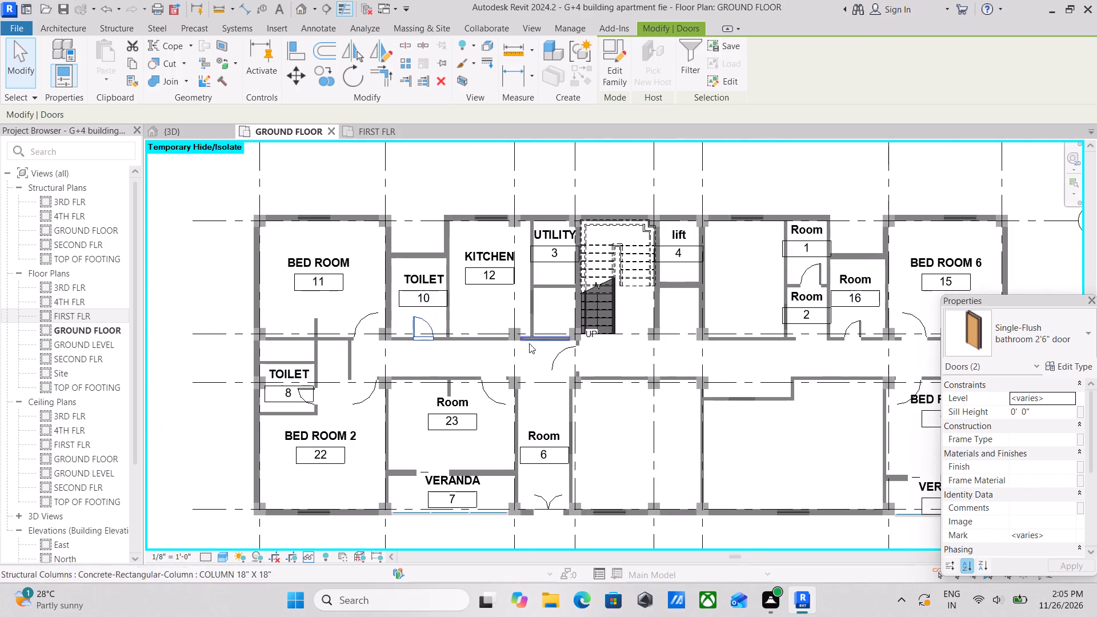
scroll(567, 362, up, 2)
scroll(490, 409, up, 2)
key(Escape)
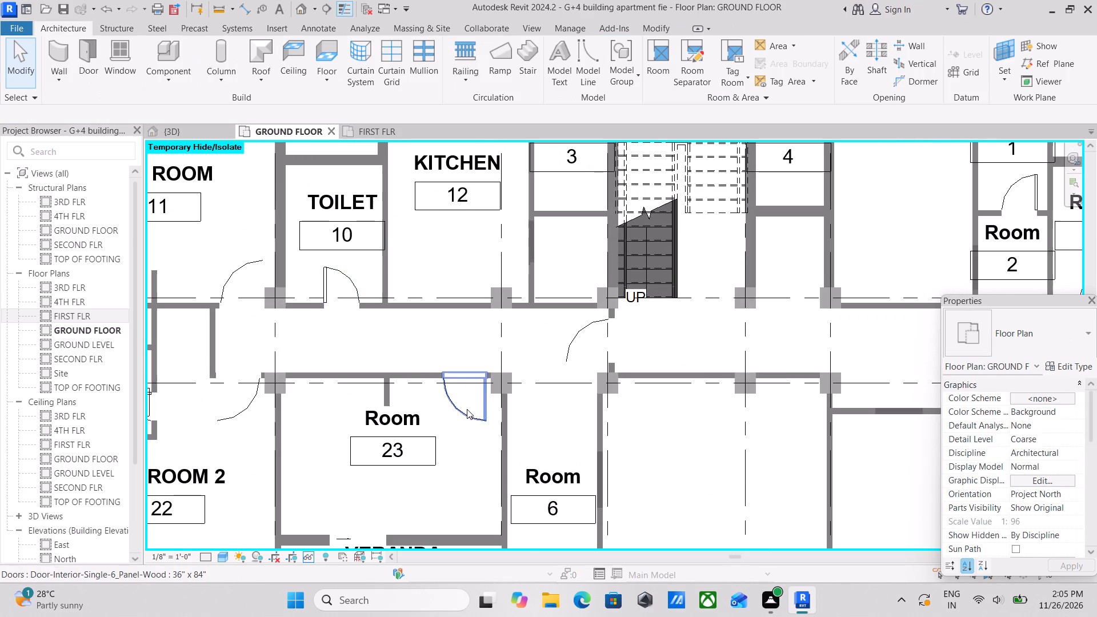
Temporarily hide all Door-Interior-Single-6_Panel-Wood 36" x 84" doors in the ground floor plan.
click(457, 411)
text(SA)
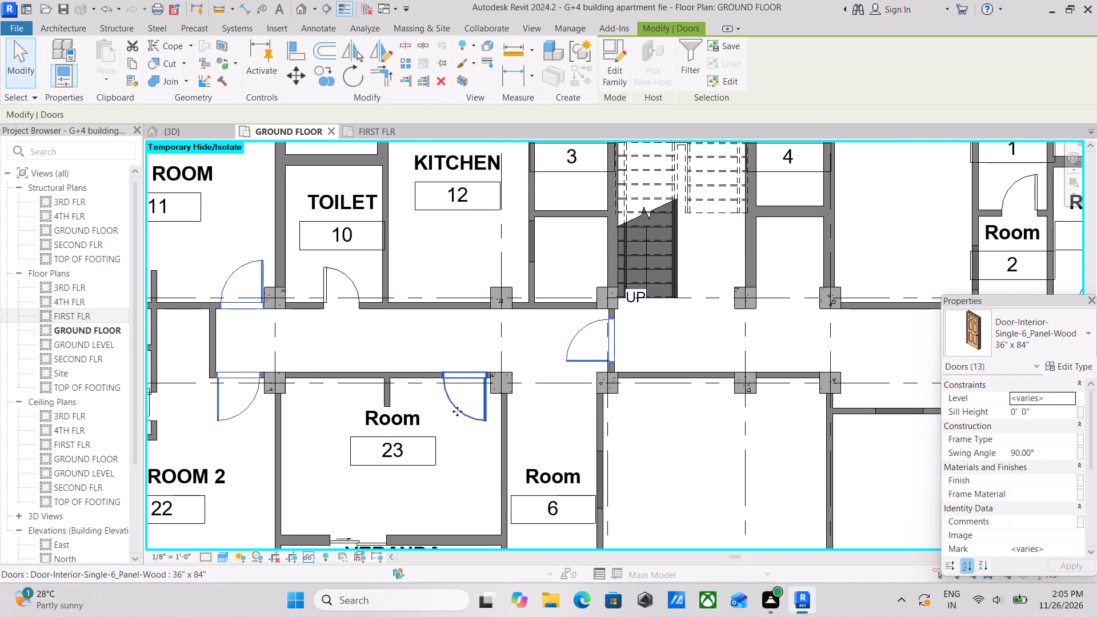
scroll(457, 411, down, 3)
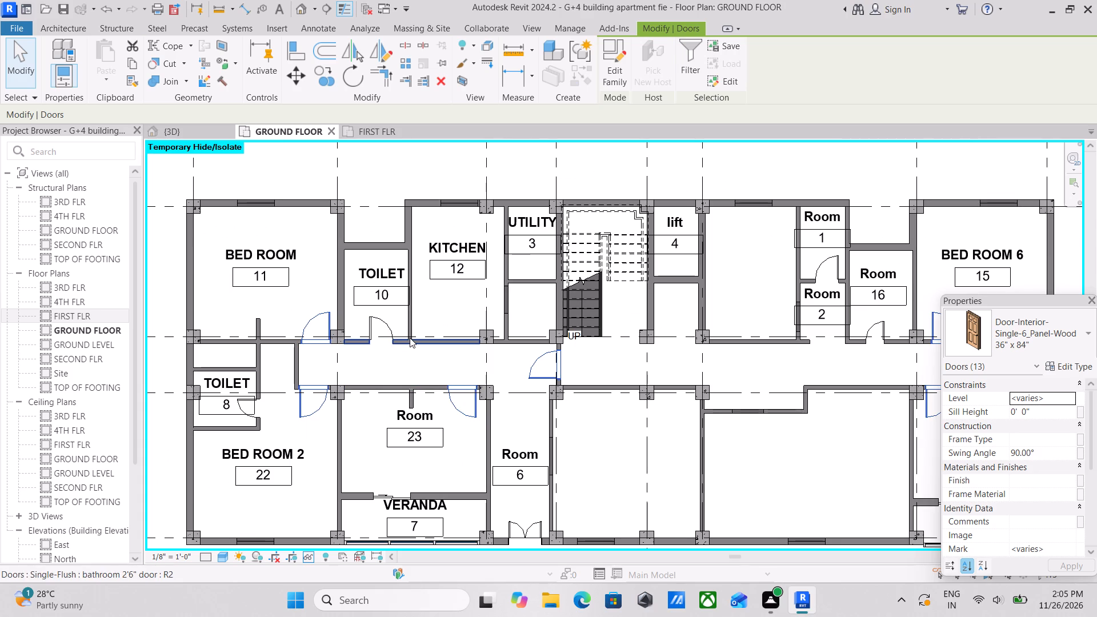
text(HH)
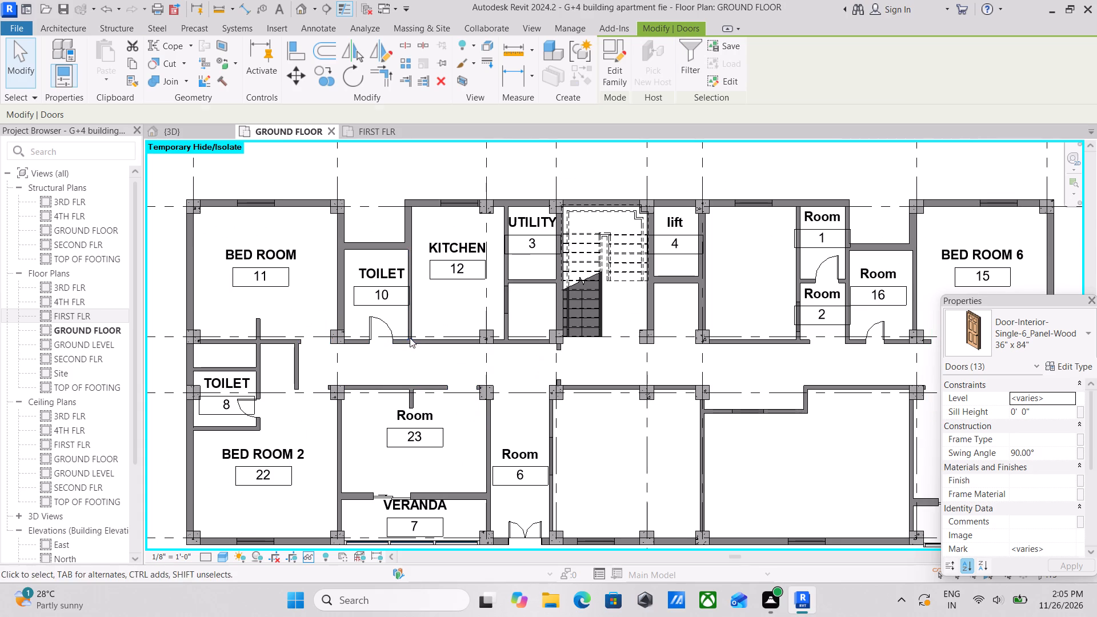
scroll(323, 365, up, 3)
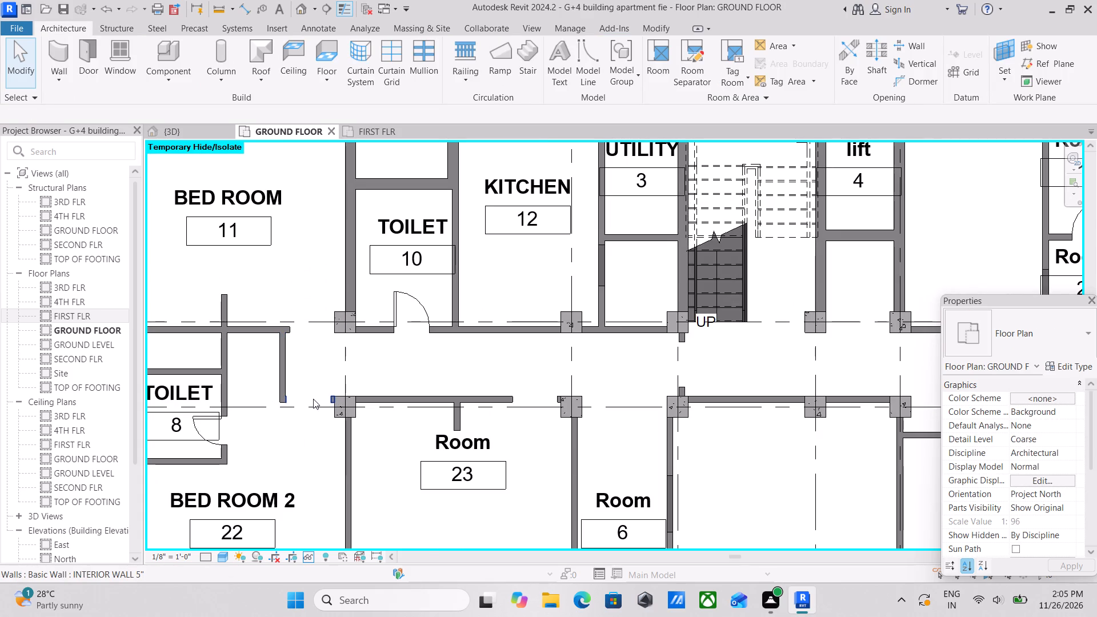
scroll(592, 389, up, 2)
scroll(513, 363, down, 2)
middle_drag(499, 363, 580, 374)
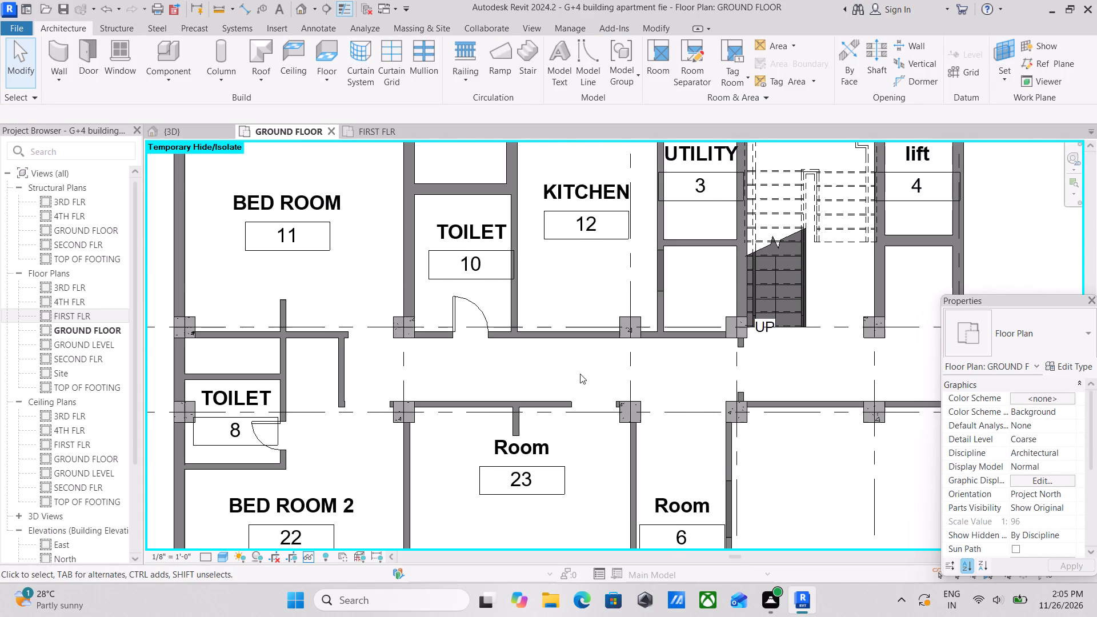
Reset the temporary hide/isolate in the ground floor plan, restoring the reference image and hidden doors.
text(HR)
Examine the ground floor's BED ROOM 11, toilets, KITCHEN, BED ROOM 2, Room 23 and VERANDA 7 against the reference image.
scroll(580, 374, down, 2)
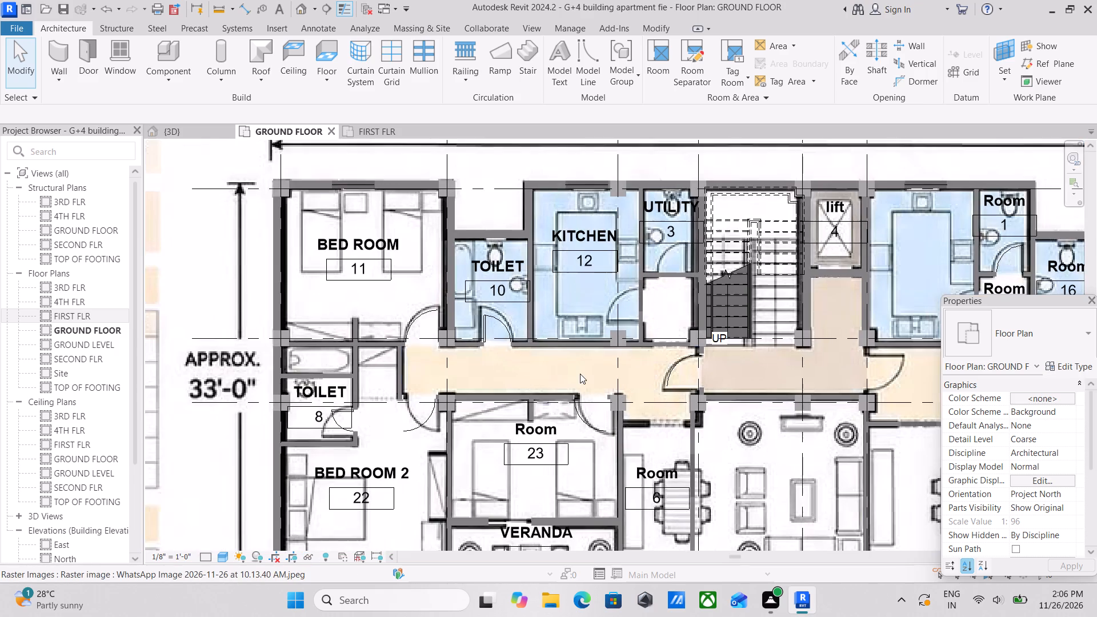
scroll(357, 299, up, 2)
scroll(361, 298, down, 2)
middle_drag(393, 299, 429, 311)
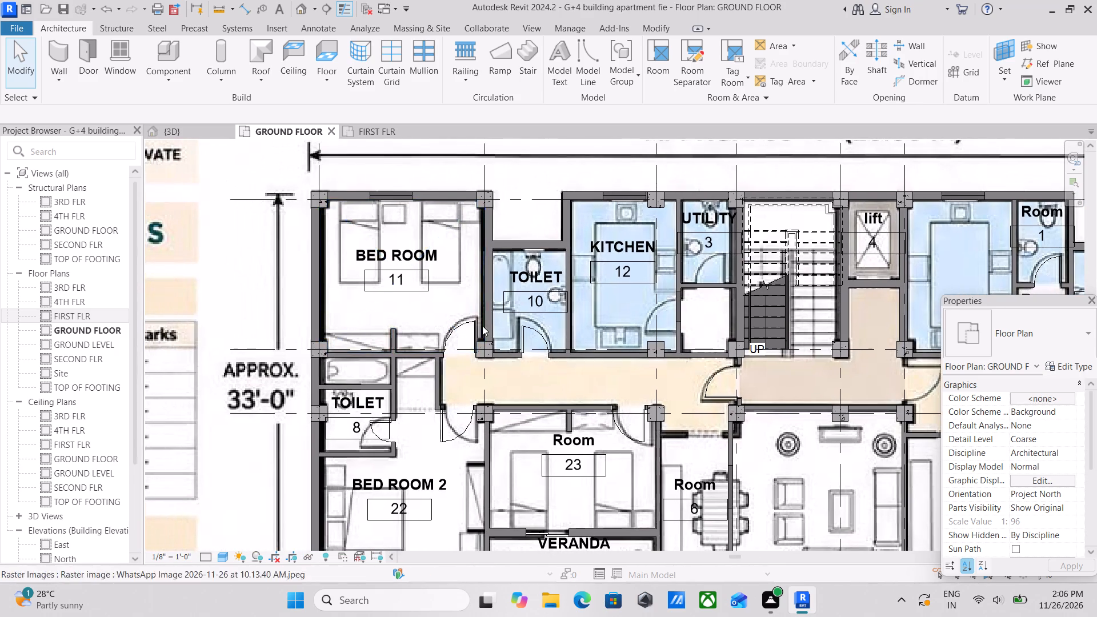
scroll(482, 326, down, 2)
middle_drag(482, 326, 449, 307)
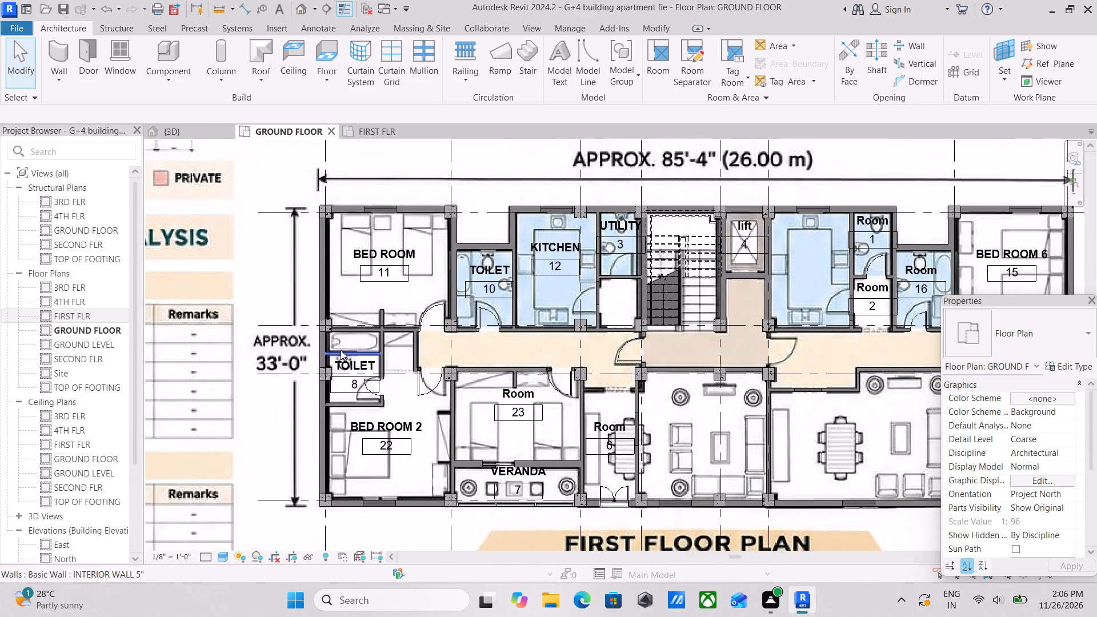
middle_drag(477, 342, 343, 315)
middle_drag(249, 318, 328, 328)
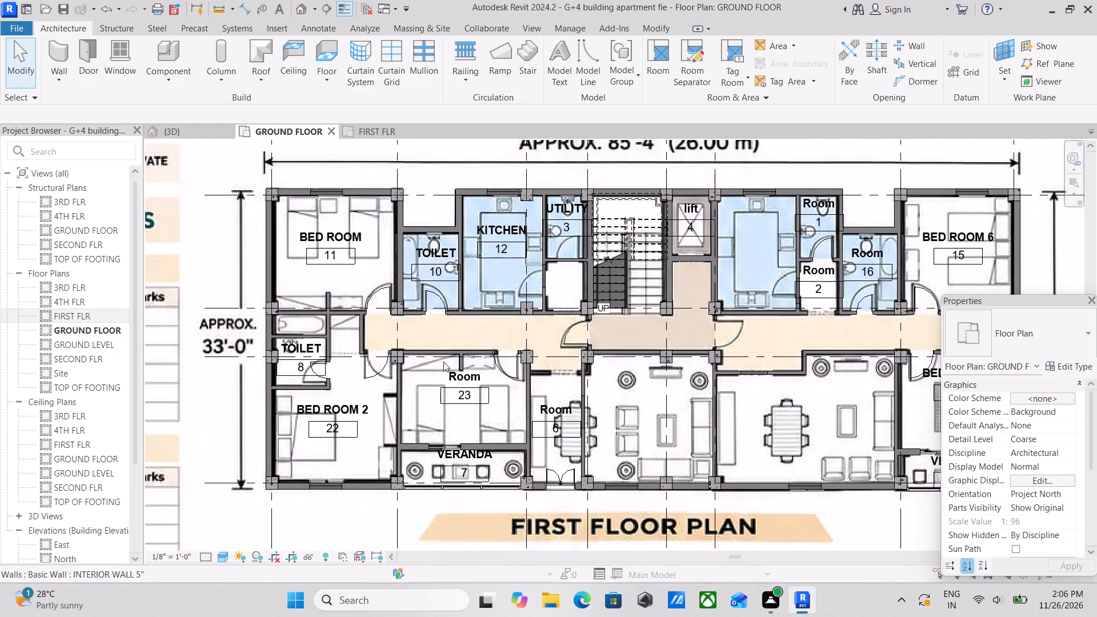
middle_drag(473, 373, 431, 368)
scroll(394, 308, up, 1)
scroll(432, 330, down, 1)
middle_drag(431, 332, 449, 393)
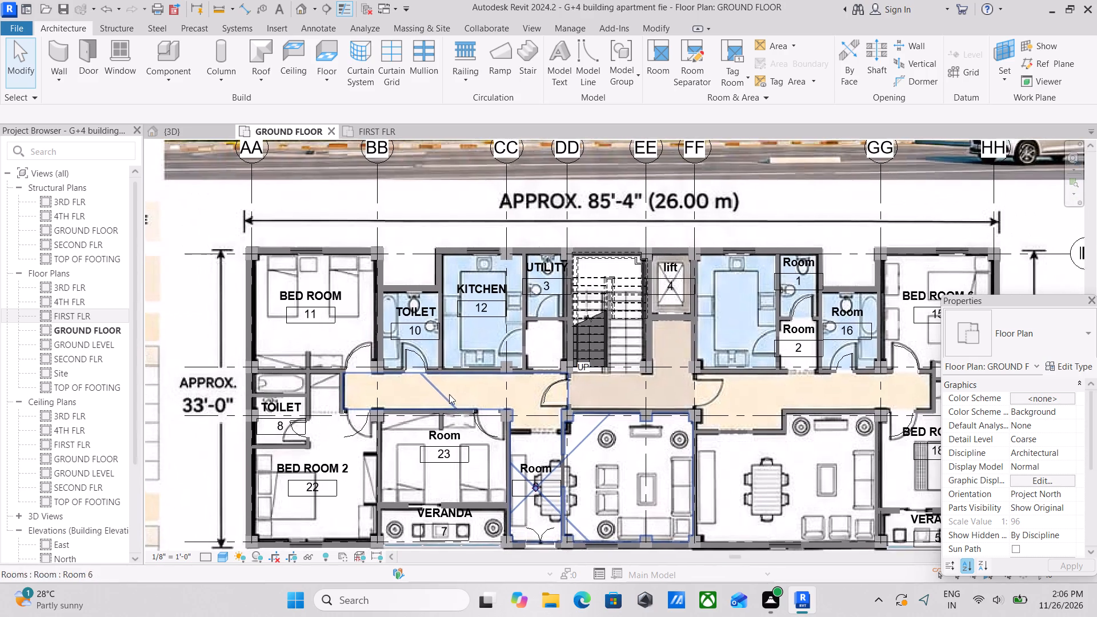
scroll(271, 274, up, 3)
scroll(286, 265, down, 1)
middle_drag(286, 265, 253, 265)
scroll(422, 319, down, 1)
middle_drag(429, 322, 420, 320)
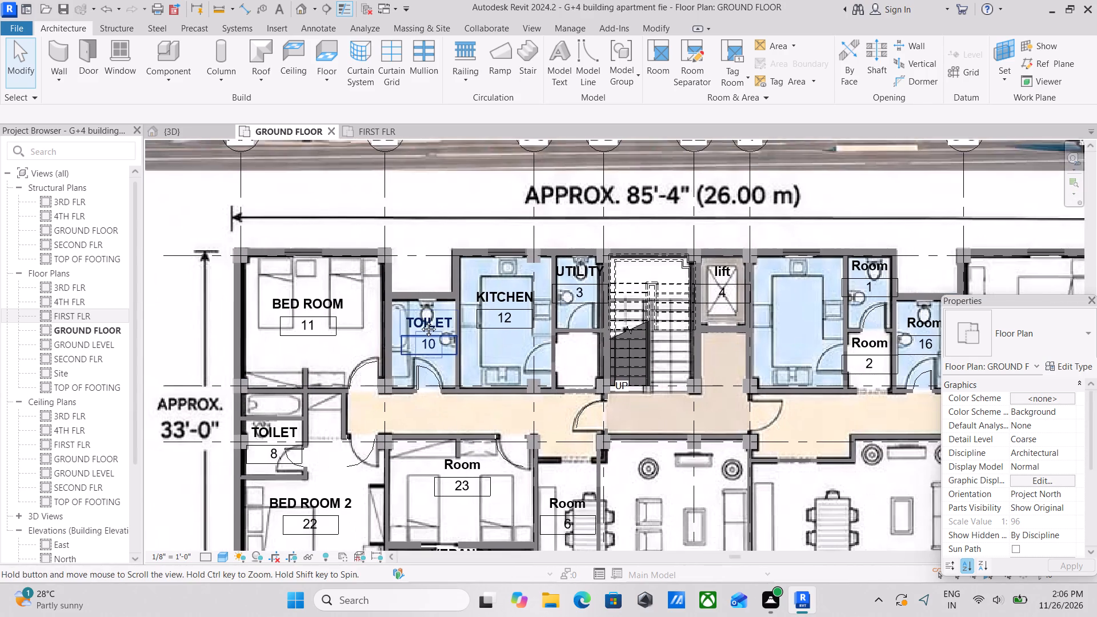
middle_drag(420, 320, 391, 303)
scroll(339, 351, up, 2)
scroll(339, 351, down, 3)
middle_drag(547, 391, 473, 307)
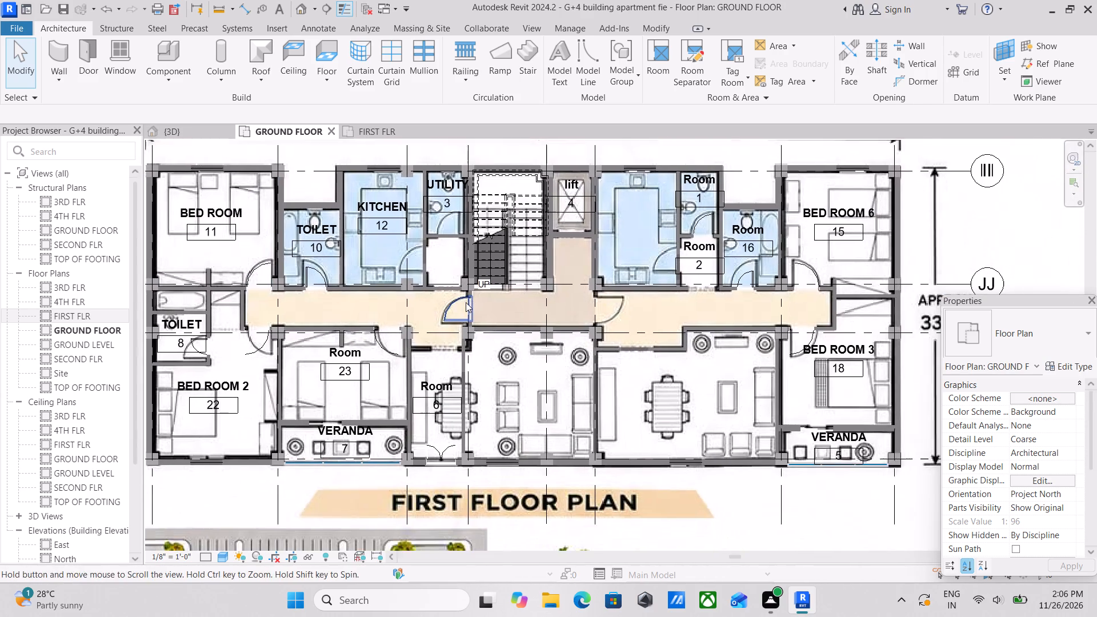
scroll(576, 339, down, 2)
scroll(451, 398, up, 5)
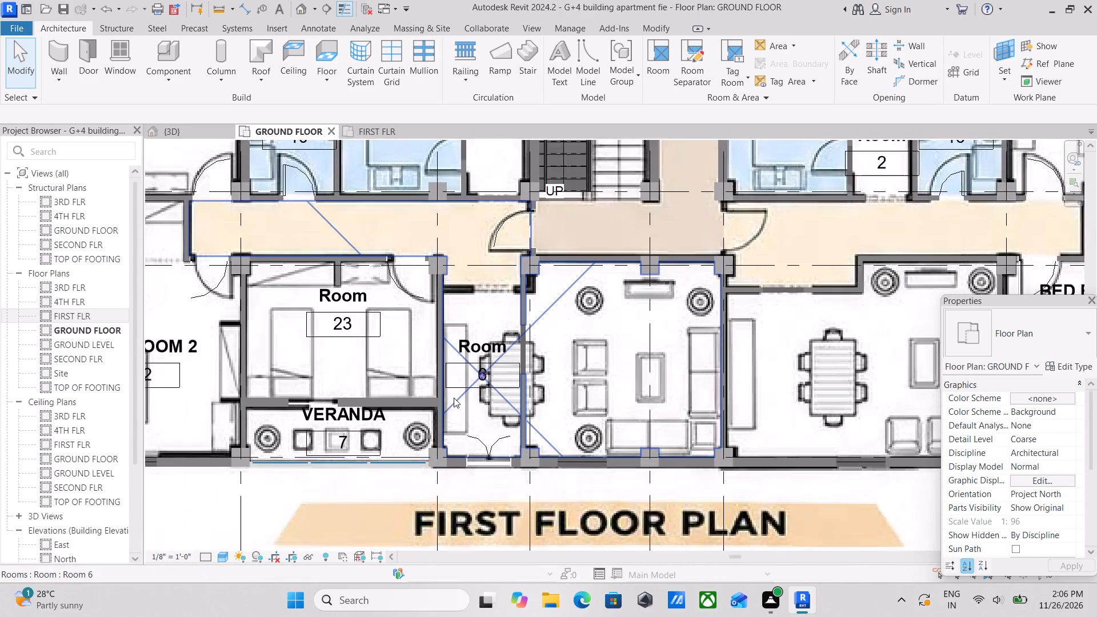
scroll(454, 398, up, 1)
scroll(454, 398, down, 2)
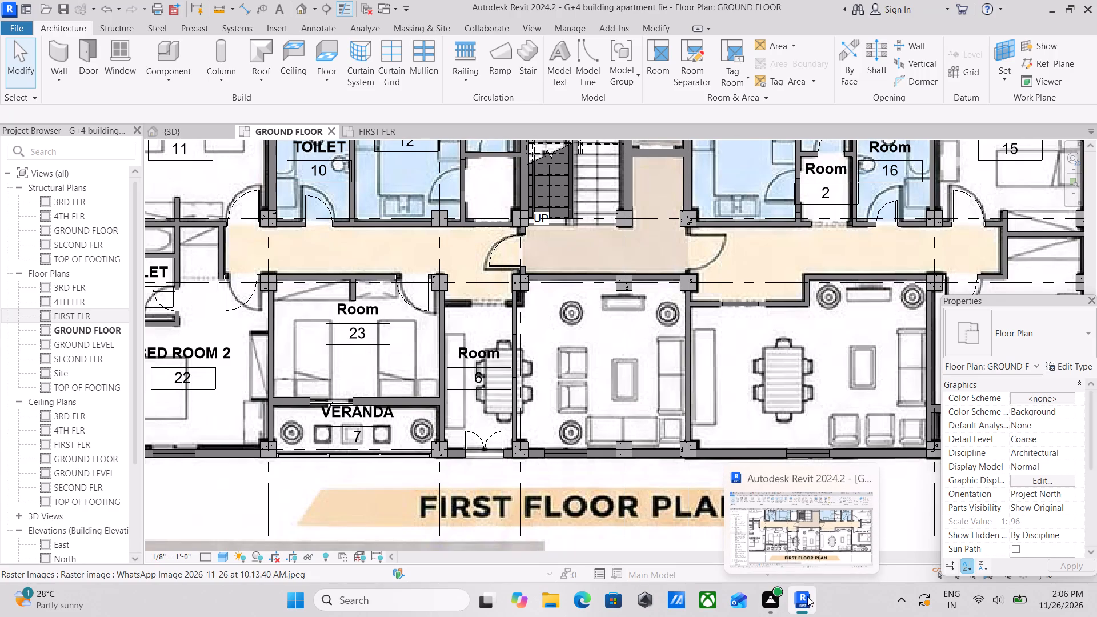
scroll(441, 351, up, 1)
scroll(441, 351, down, 2)
middle_drag(441, 351, 576, 348)
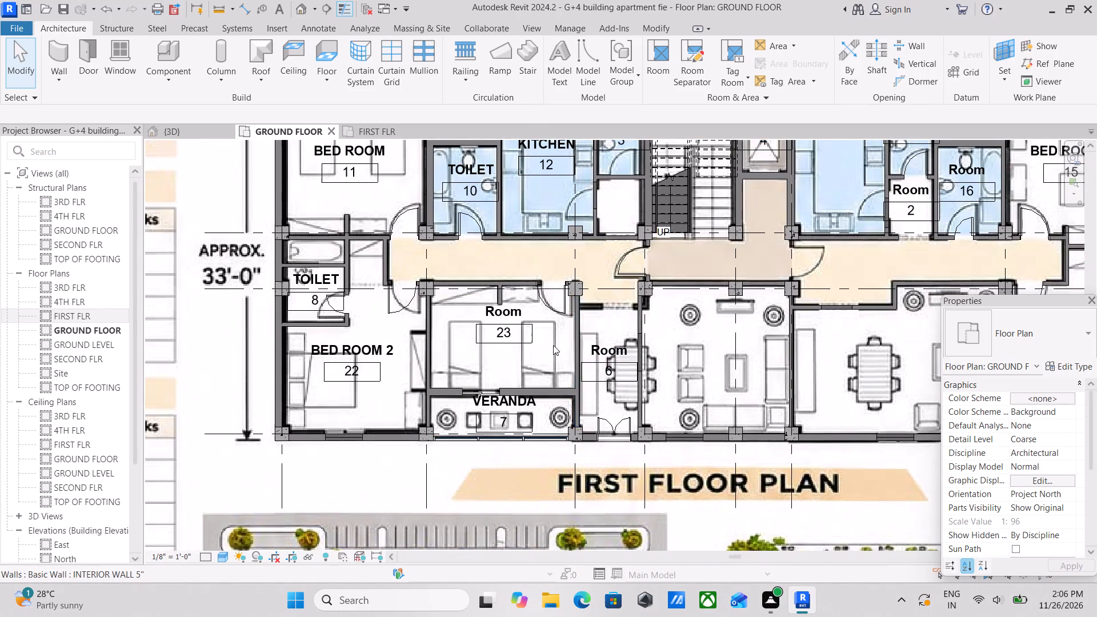
scroll(453, 320, up, 2)
scroll(532, 311, down, 1)
middle_drag(532, 311, 502, 311)
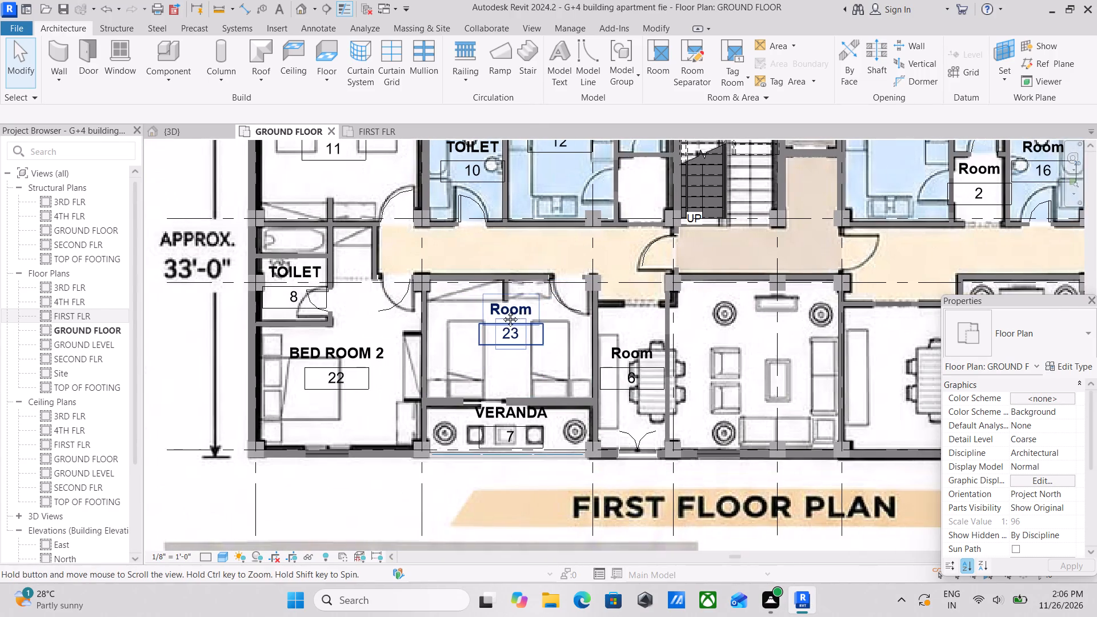
middle_drag(502, 311, 486, 311)
middle_drag(340, 253, 347, 323)
middle_drag(394, 266, 390, 317)
scroll(249, 337, up, 2)
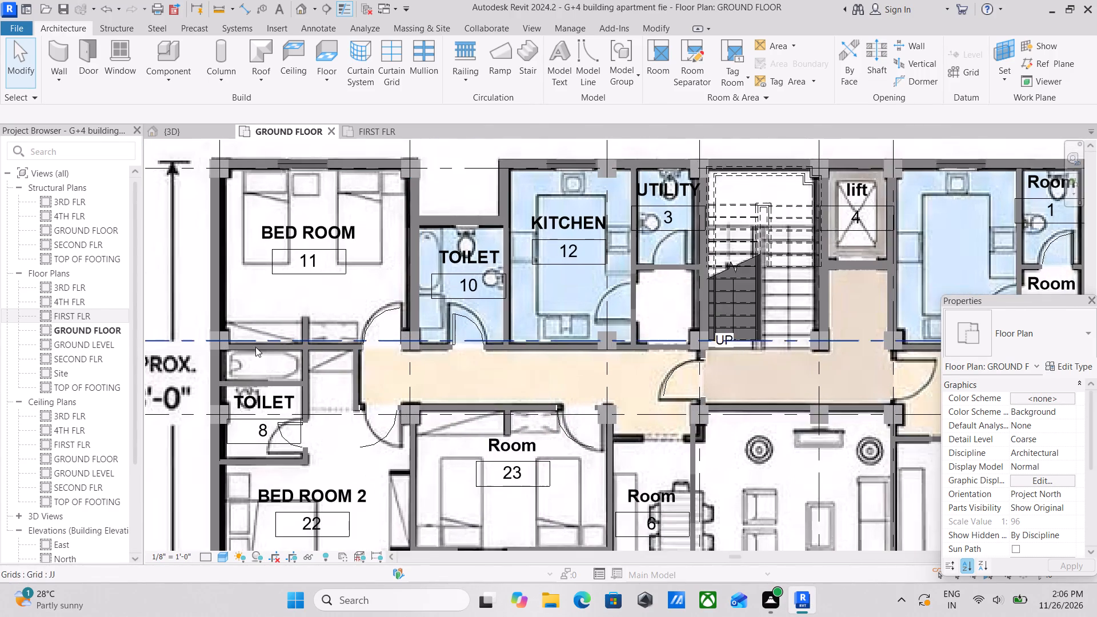
scroll(255, 347, up, 3)
scroll(254, 391, down, 5)
middle_drag(404, 366, 413, 291)
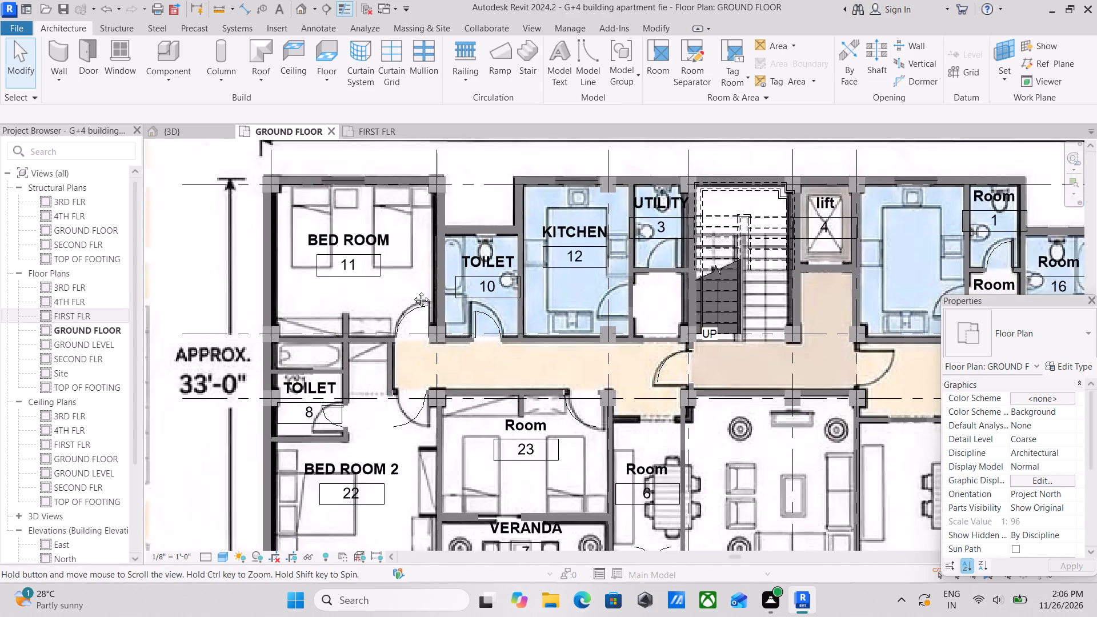
middle_drag(413, 291, 442, 187)
scroll(405, 395, up, 2)
scroll(495, 380, down, 2)
middle_drag(496, 380, 425, 388)
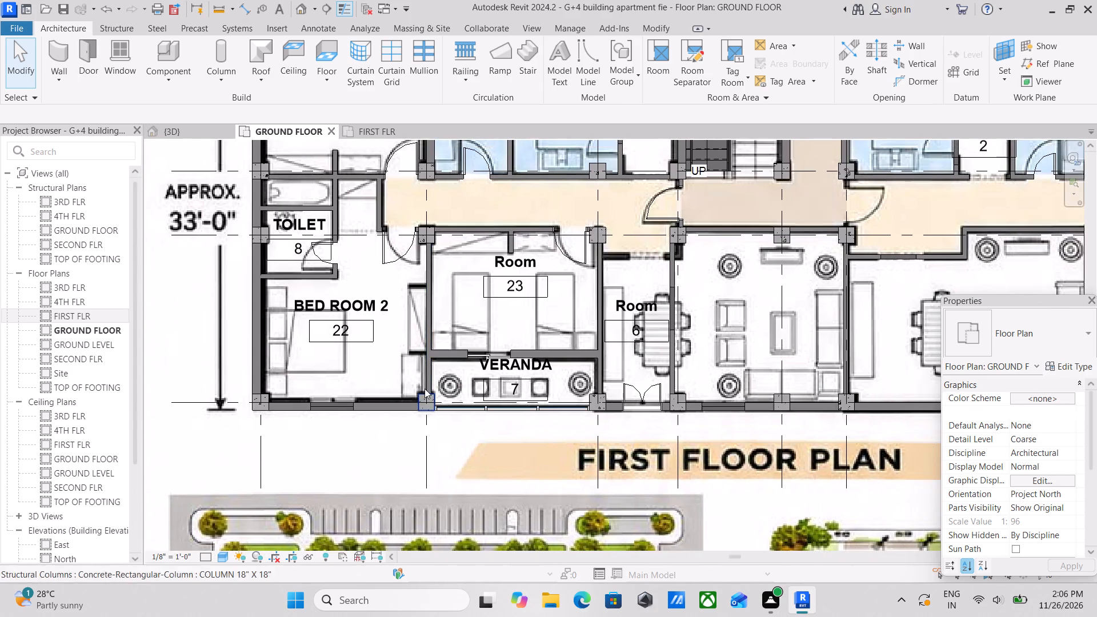
scroll(542, 384, up, 2)
middle_drag(625, 345, 523, 361)
middle_drag(647, 332, 587, 343)
scroll(647, 332, up, 1)
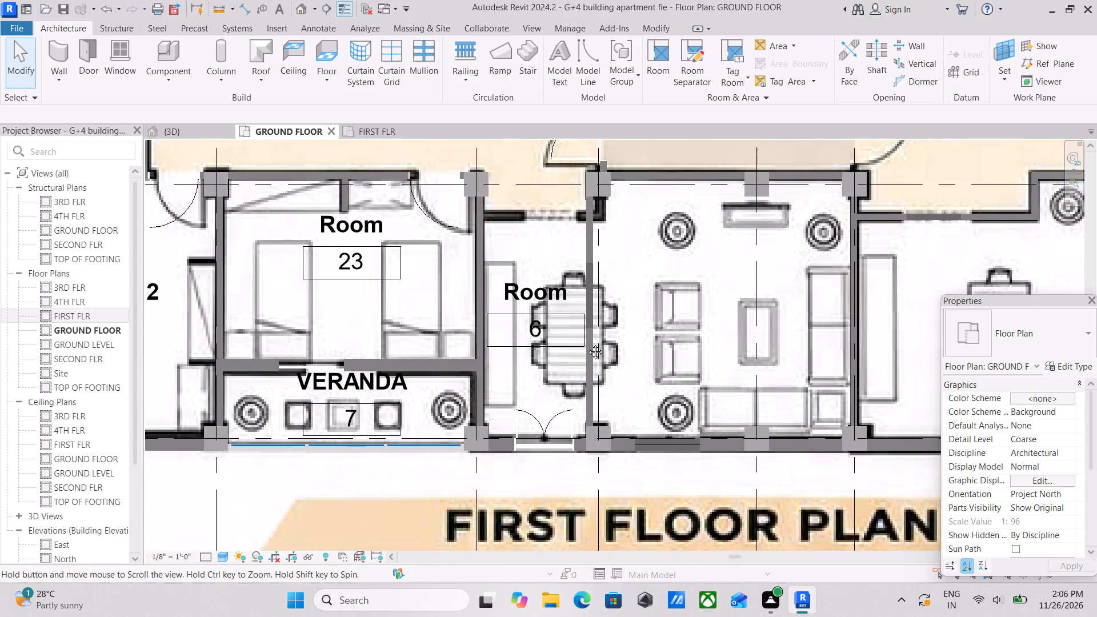
Examine the living and dining areas, BED ROOM 3 and VERANDA 5 against the reference image, returning to the BED ROOM 11 side.
middle_drag(587, 343, 463, 355)
scroll(465, 283, down, 3)
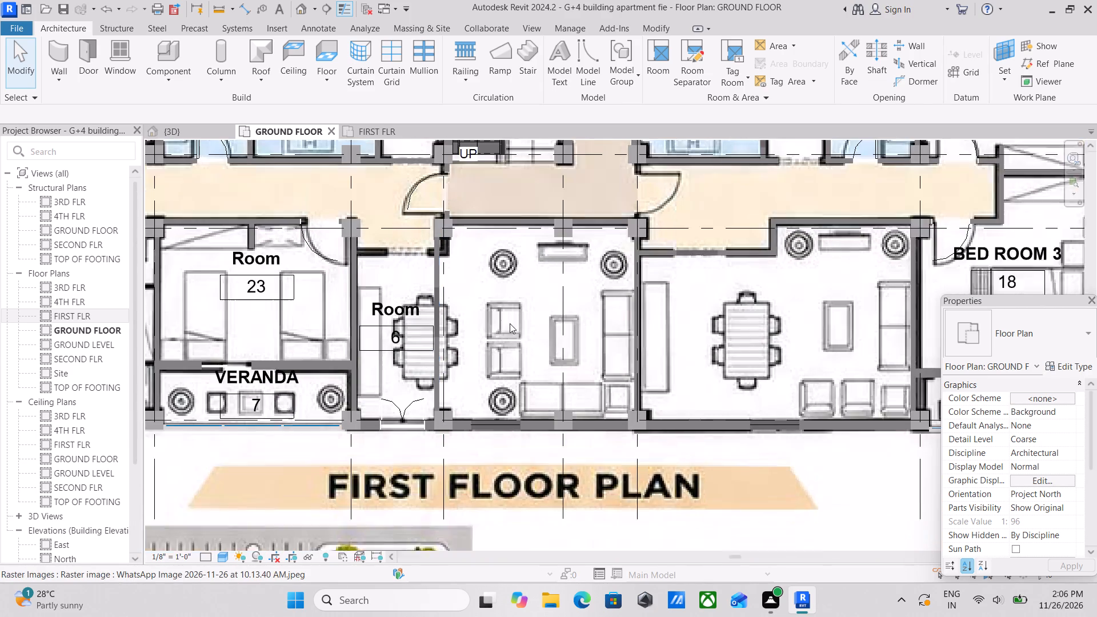
middle_drag(549, 350, 494, 342)
middle_drag(656, 335, 627, 335)
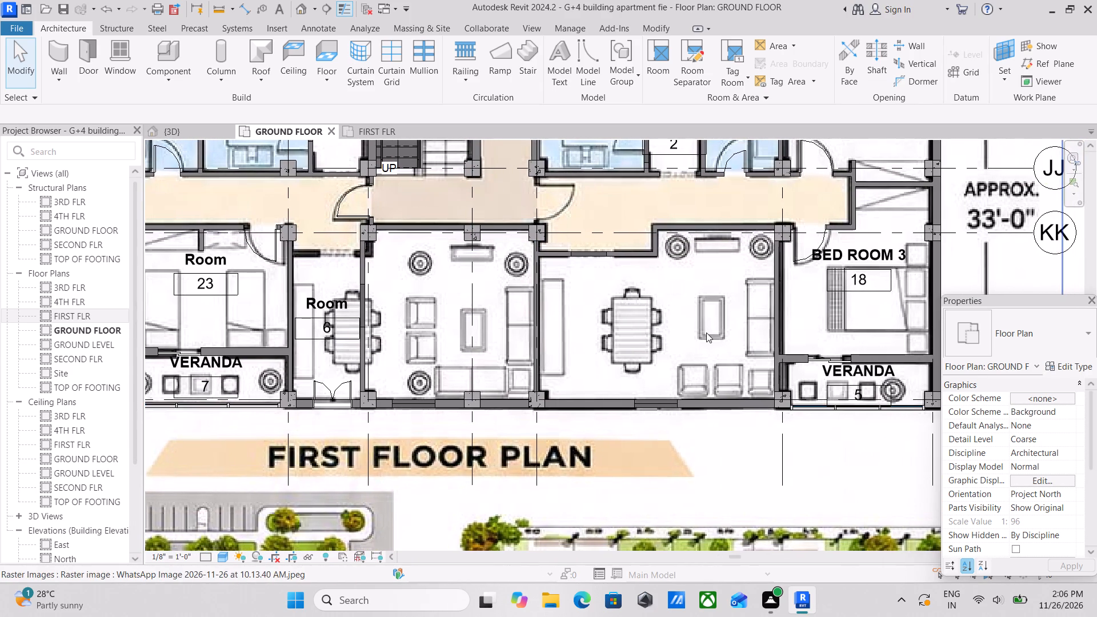
scroll(706, 332, down, 1)
middle_drag(702, 332, 594, 358)
scroll(720, 419, up, 2)
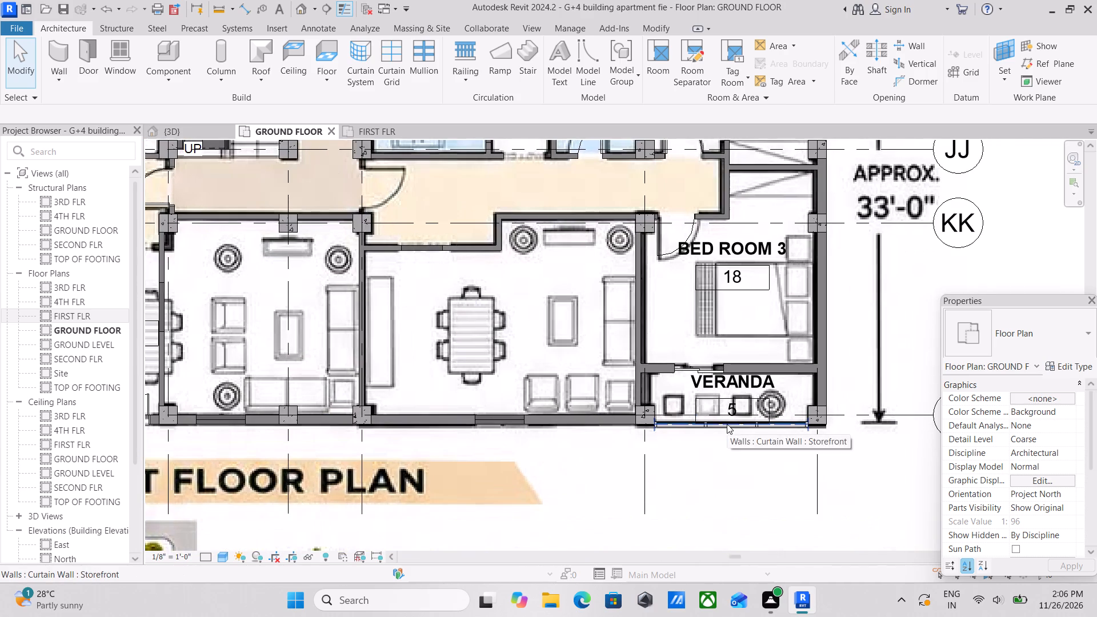
scroll(727, 424, down, 3)
middle_drag(580, 424, 623, 425)
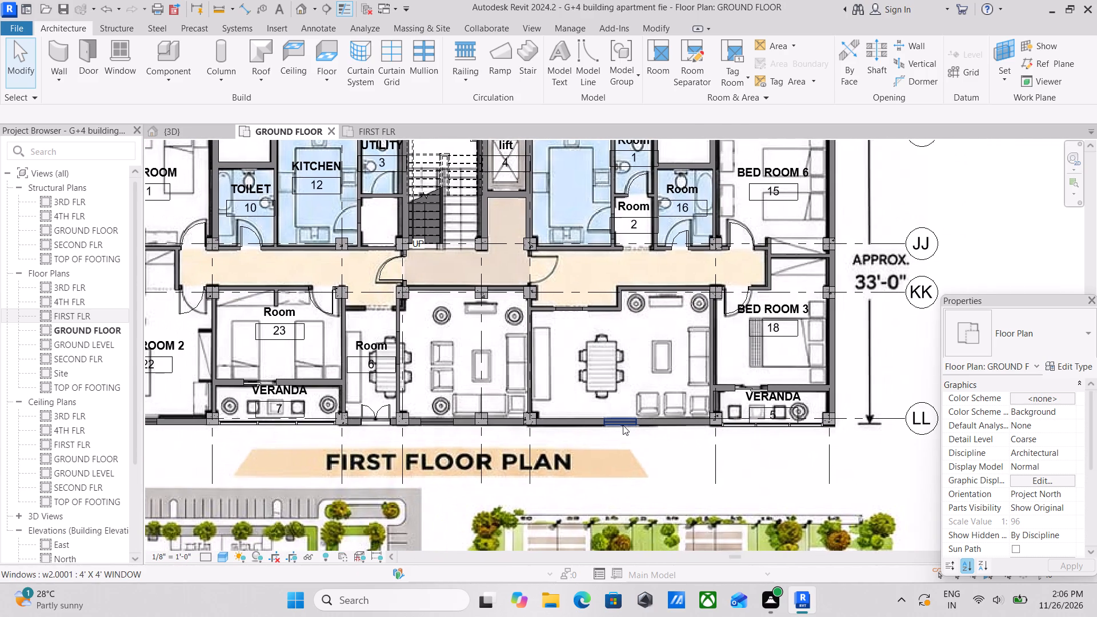
scroll(623, 425, down, 1)
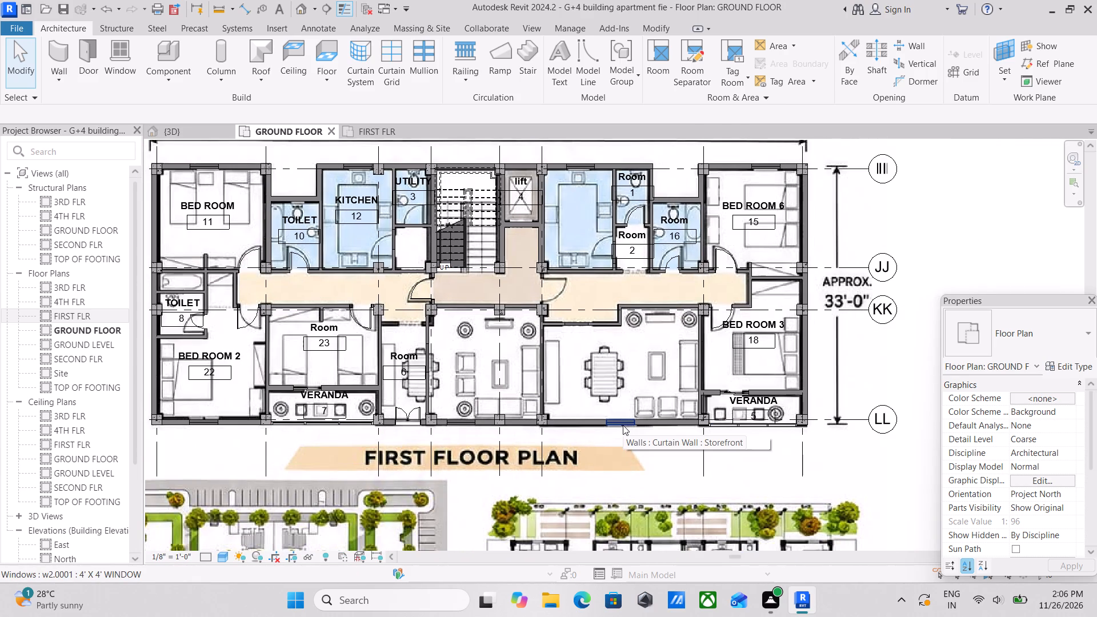
scroll(623, 425, up, 2)
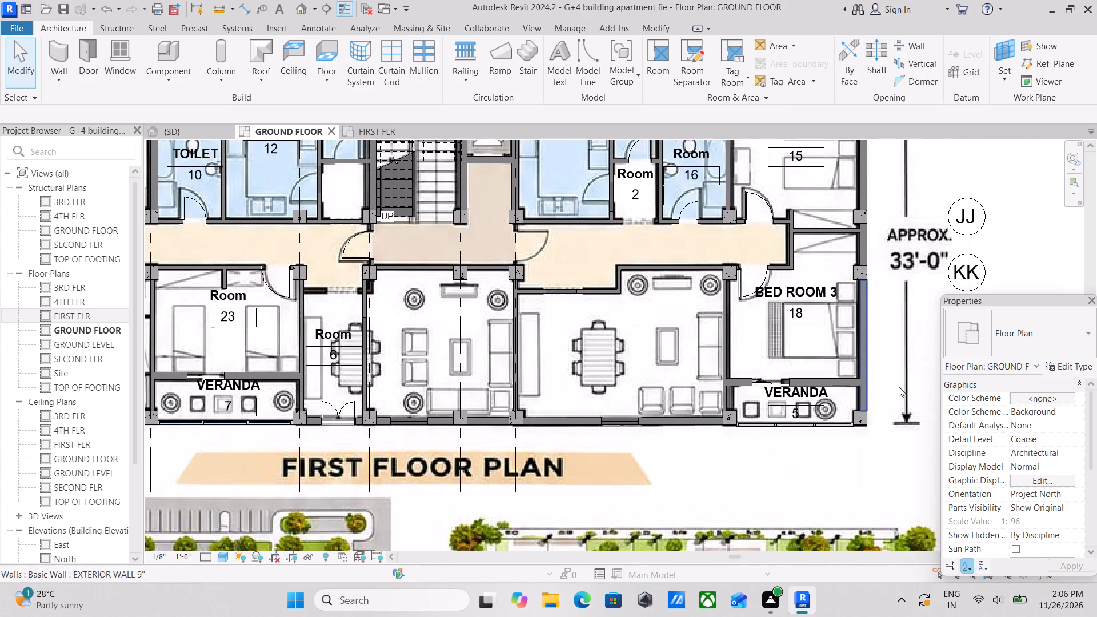
scroll(951, 392, up, 1)
scroll(734, 348, up, 3)
middle_drag(734, 348, 647, 378)
scroll(715, 356, down, 1)
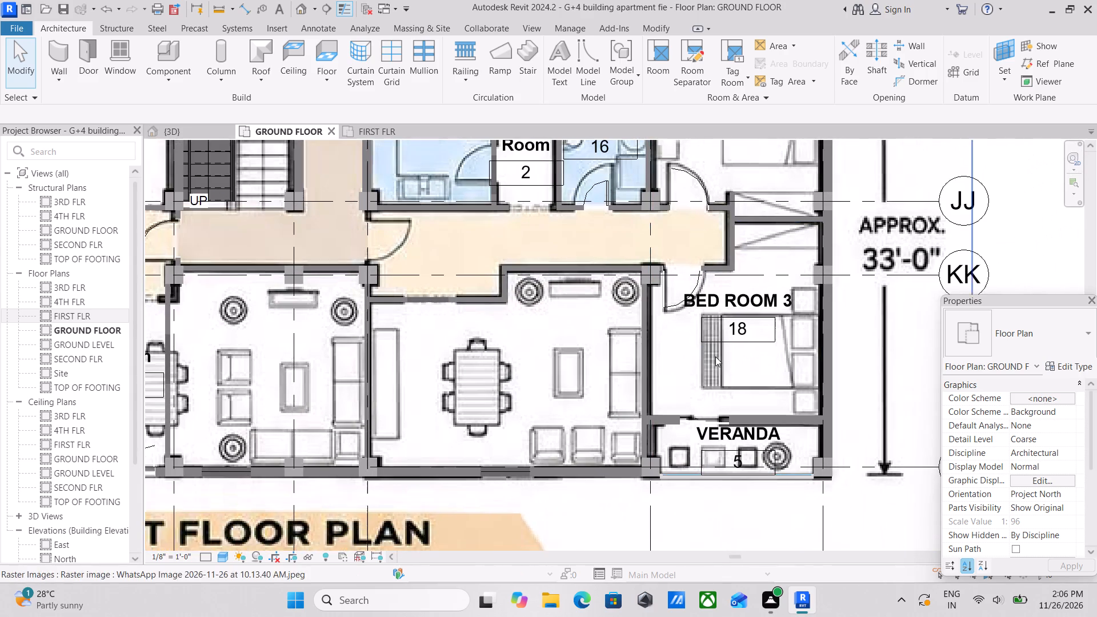
middle_drag(715, 356, 674, 382)
scroll(559, 388, down, 2)
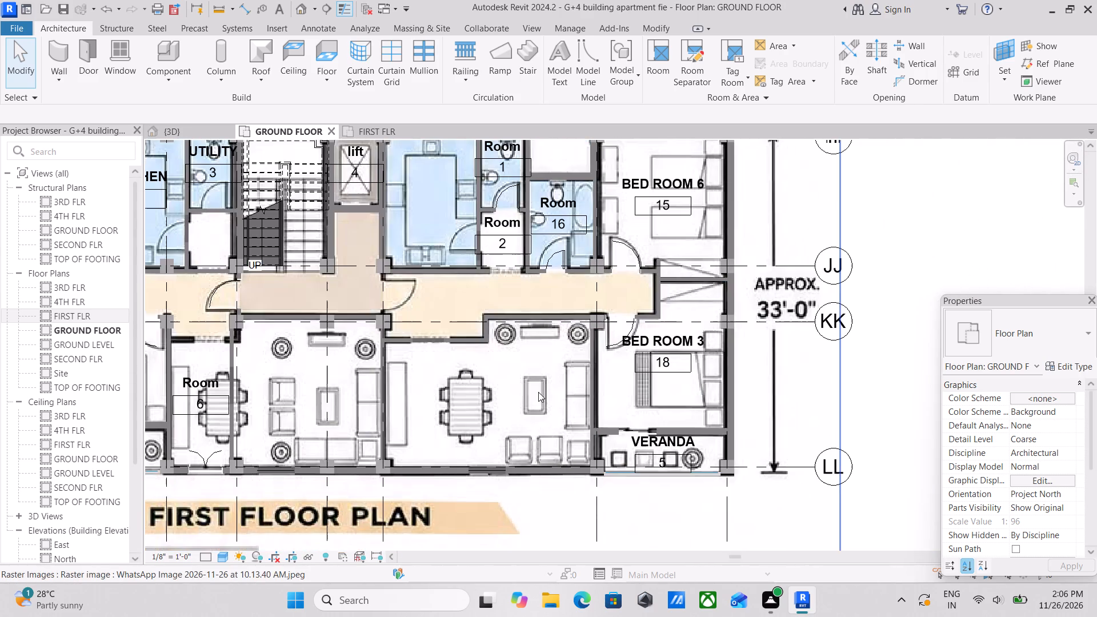
middle_drag(437, 390, 643, 404)
middle_drag(497, 398, 547, 409)
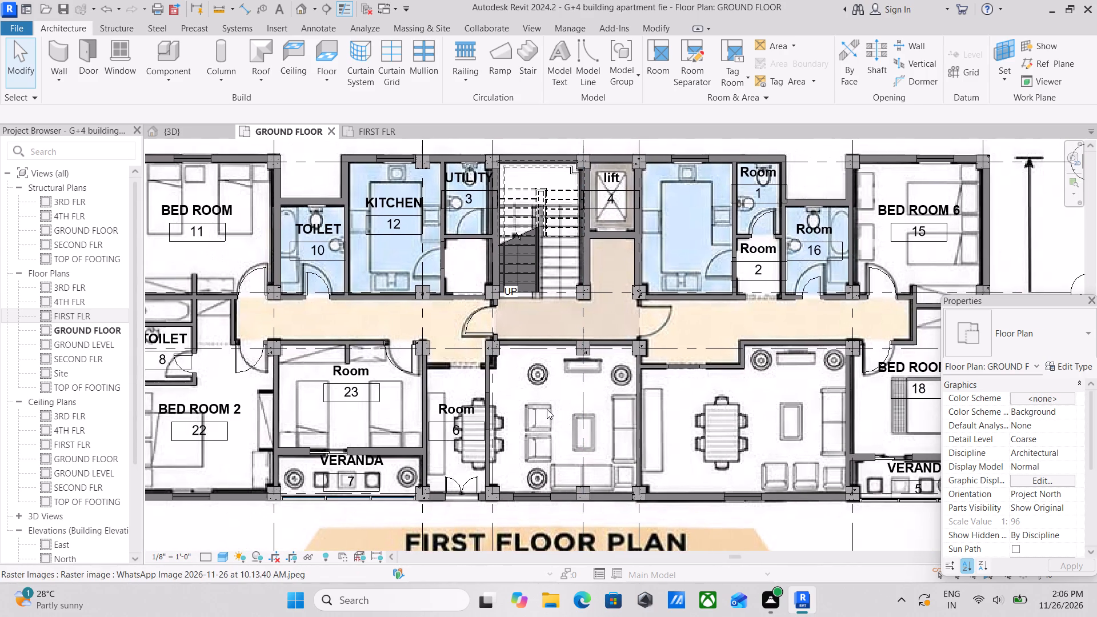
scroll(547, 409, down, 1)
middle_drag(547, 409, 614, 413)
scroll(473, 364, up, 2)
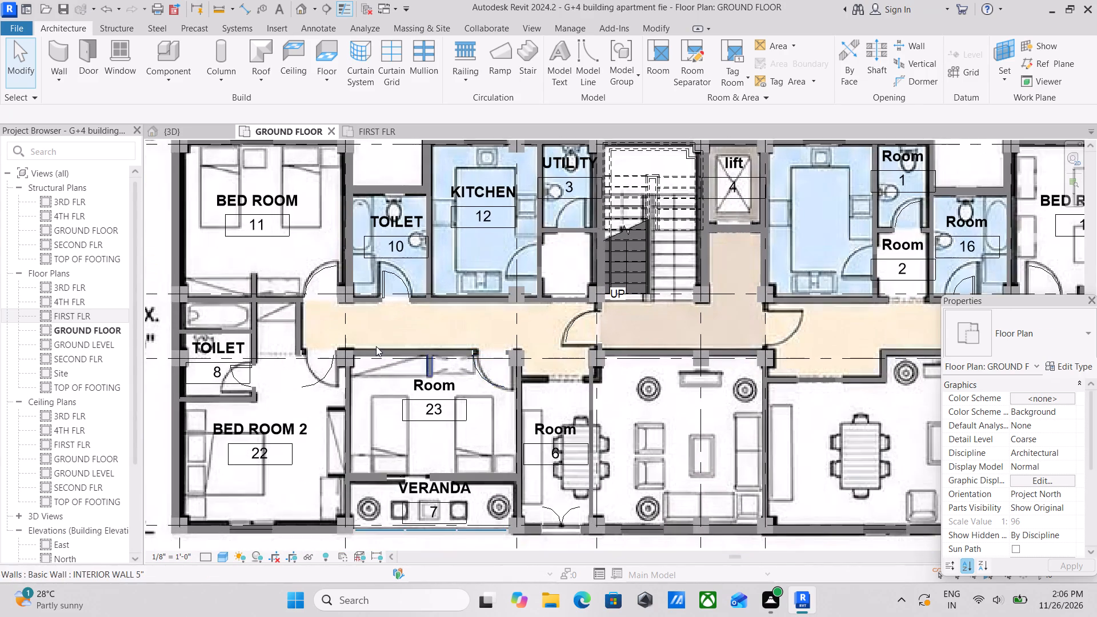
middle_drag(375, 346, 445, 418)
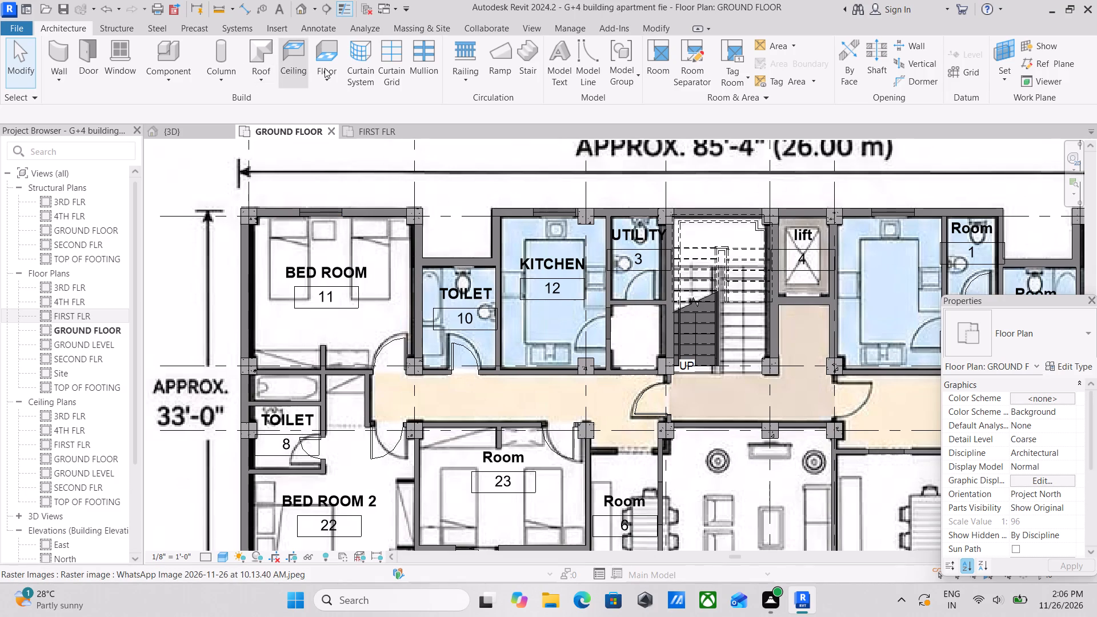
Start an architectural floor on the ground floor and duplicate the Generic - 12" type as MARBLE FLOORING 6".
click(326, 78)
click(340, 103)
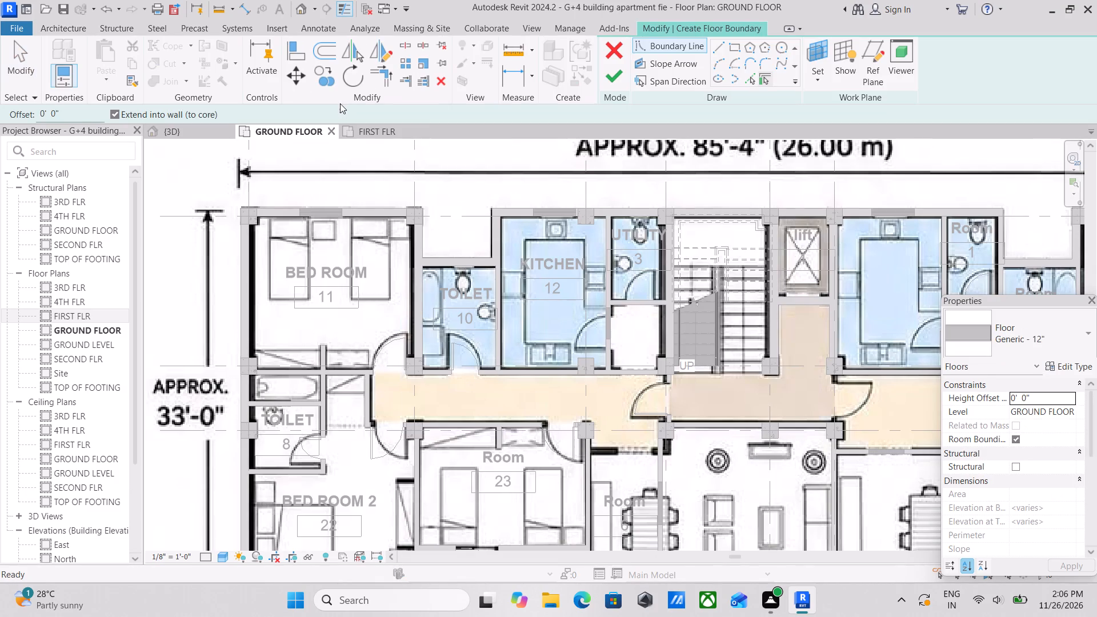
click(1060, 366)
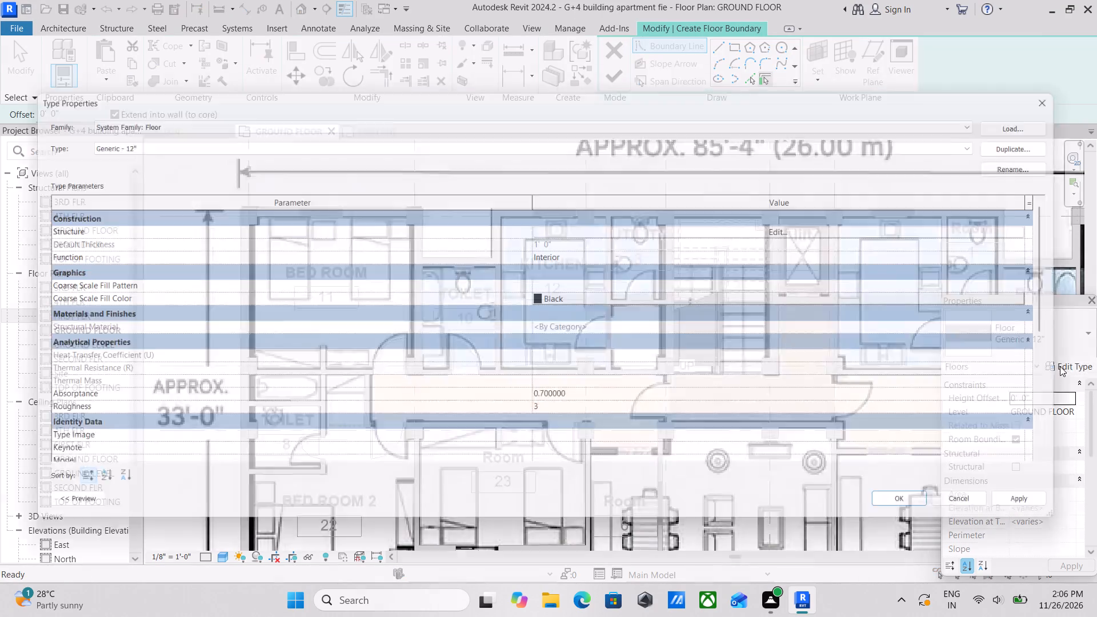
click(1033, 130)
click(1034, 138)
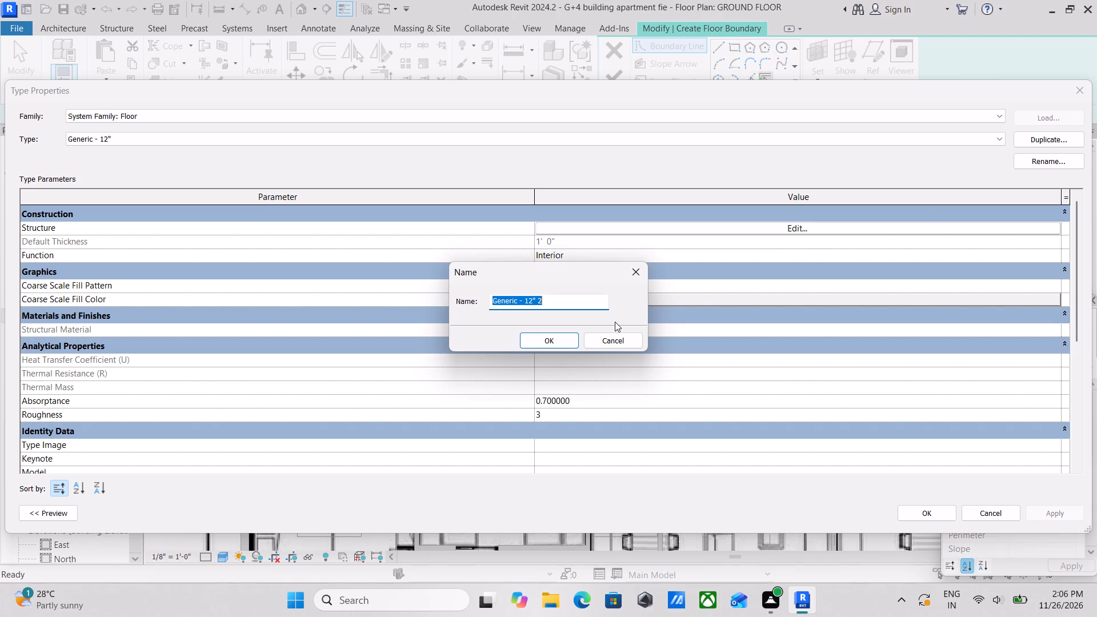
text(MARBLE)
key(space)
text(FL)
text(OORING)
key(space)
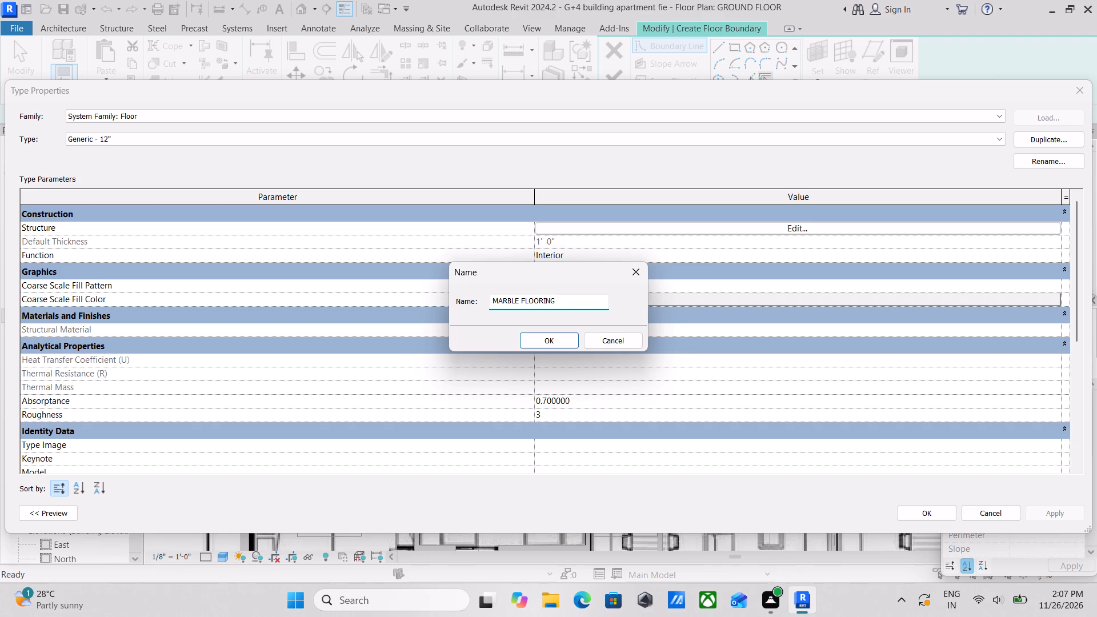
key(6)
key(shift+quotedbl)
click(548, 339)
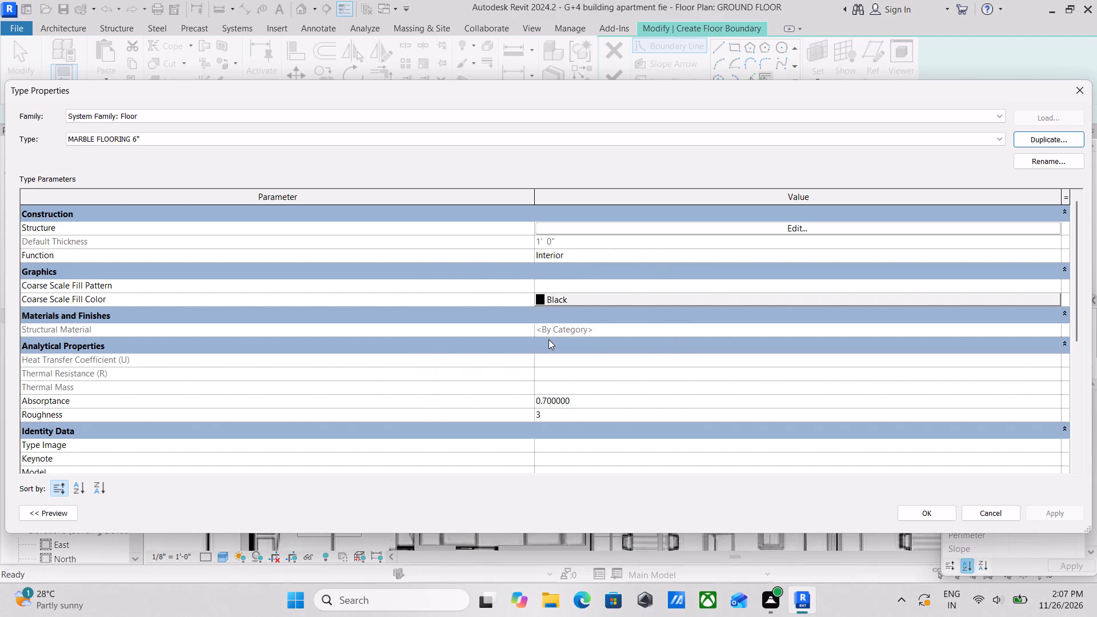
Set the Structure [1] layer thickness of the MARBLE FLOORING 6" floor type to 6".
click(788, 229)
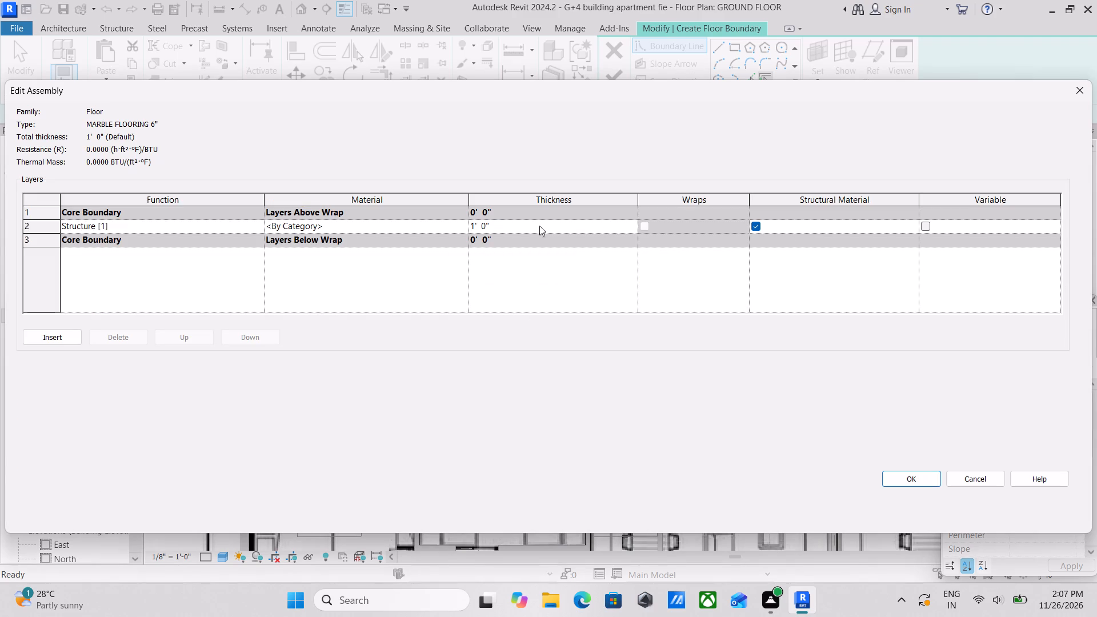
click(553, 223)
key(6)
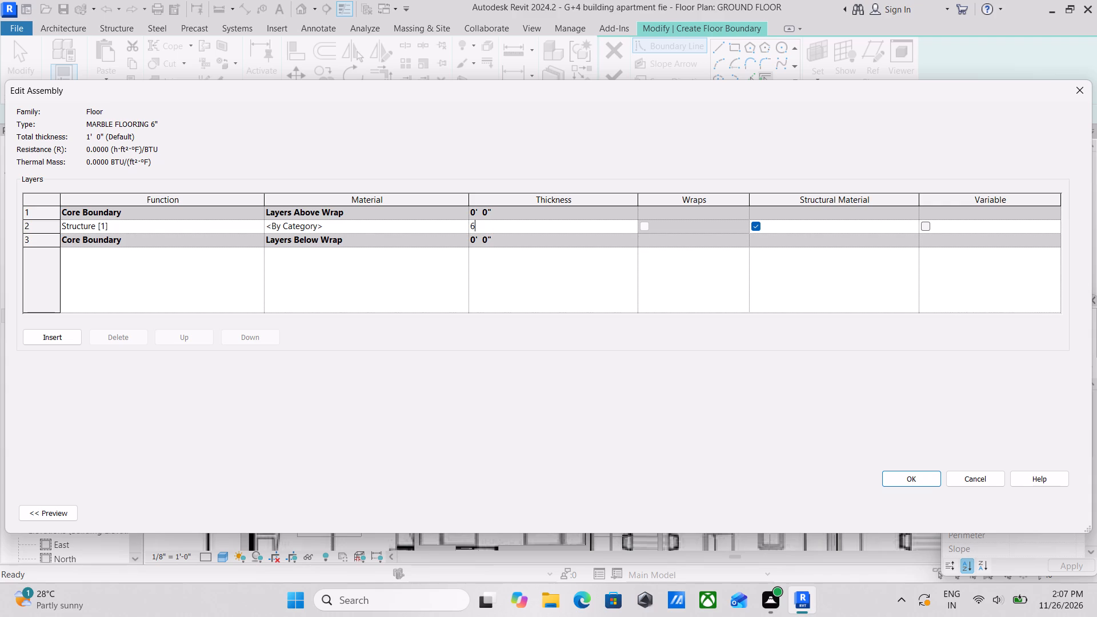
key(shift+quotedbl)
Create a new material for the floor's Structure [1] layer and name it MARBLE FLOORING 6".
click(462, 224)
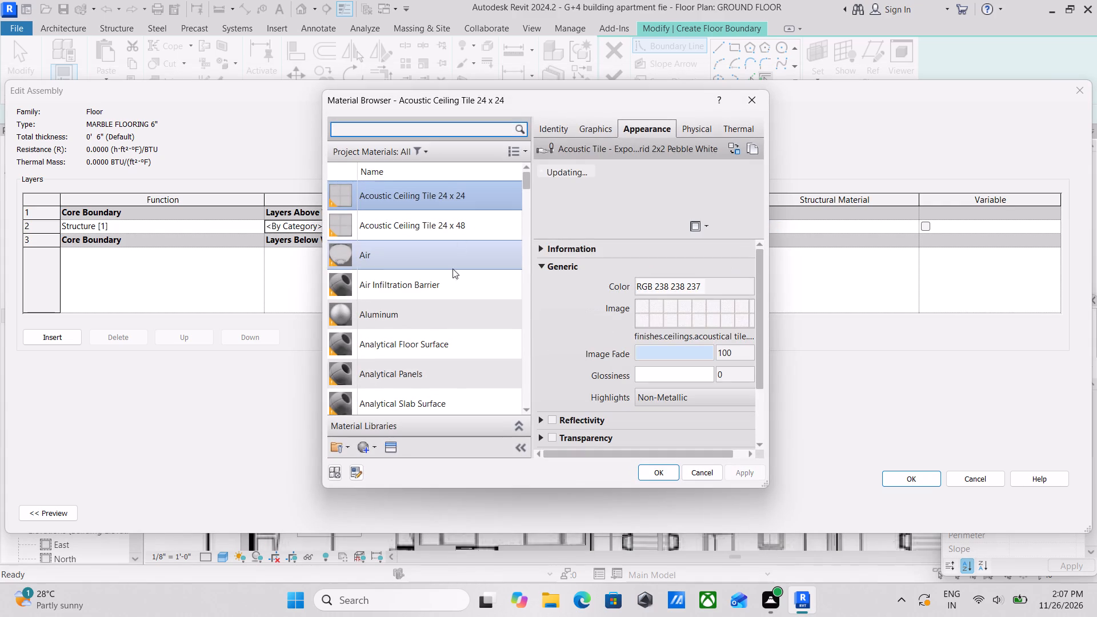
click(359, 444)
click(371, 462)
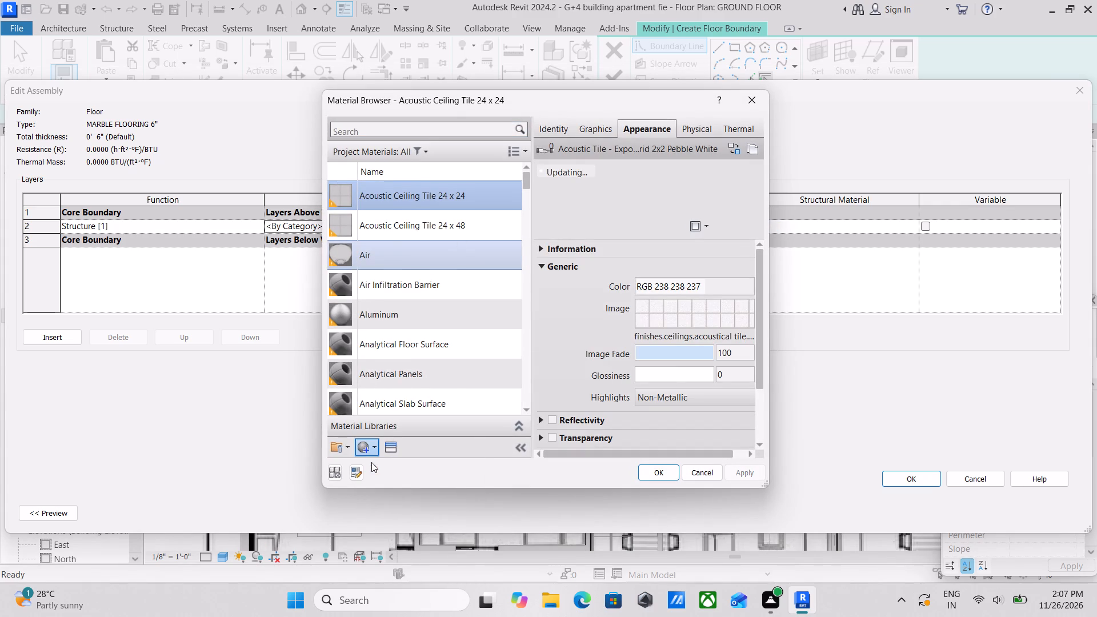
right_click(423, 279)
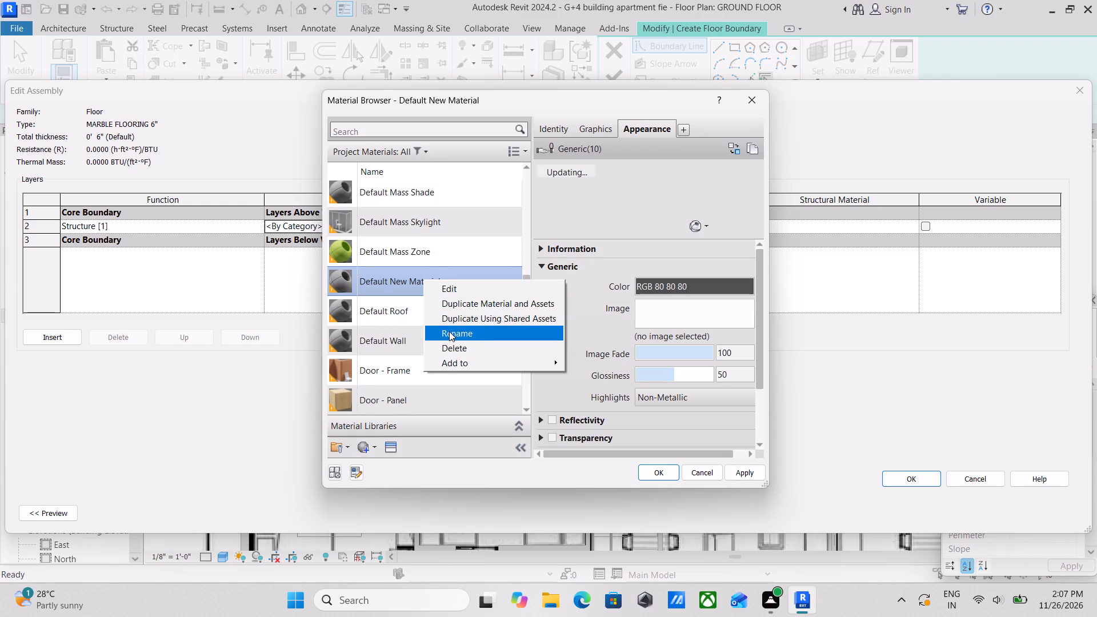
click(450, 334)
text(MARBLE)
key(space)
text(FL)
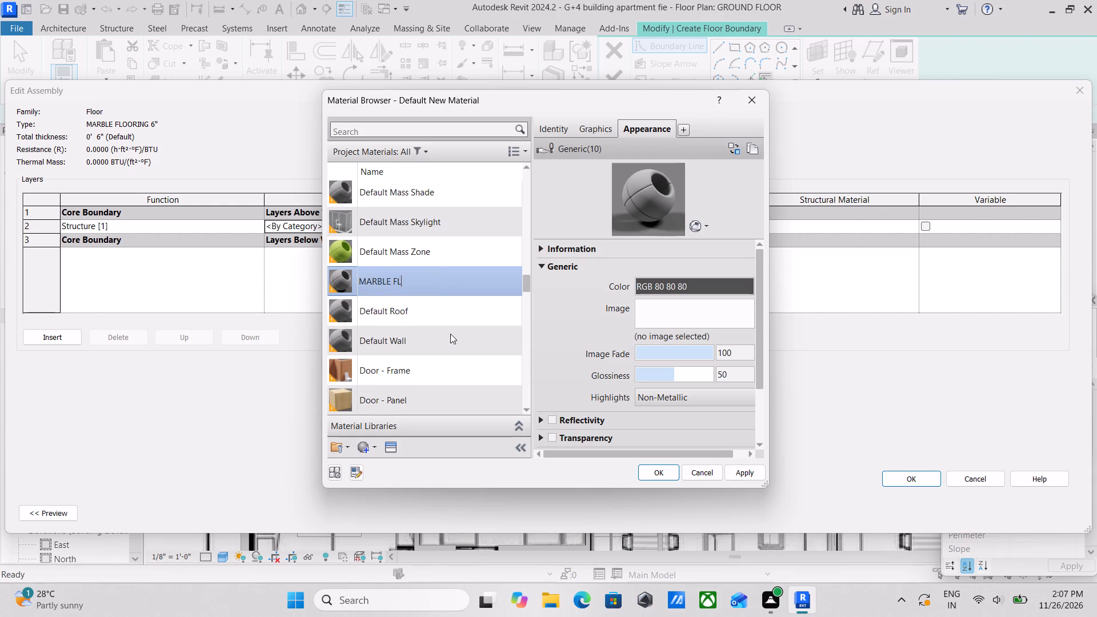
text(OORING)
key(space)
key(6)
key(shift+quotedbl)
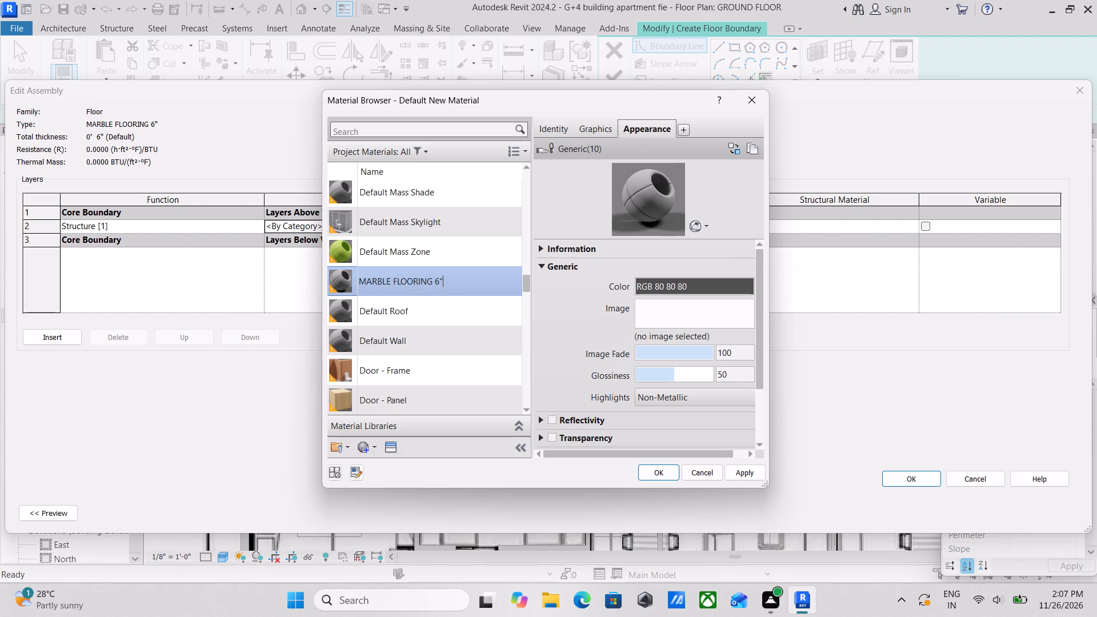
click(451, 282)
click(380, 277)
Examine the Appearance Library's wood flooring, granite, marble and stucco assets for an appearance suited to the new material.
click(386, 452)
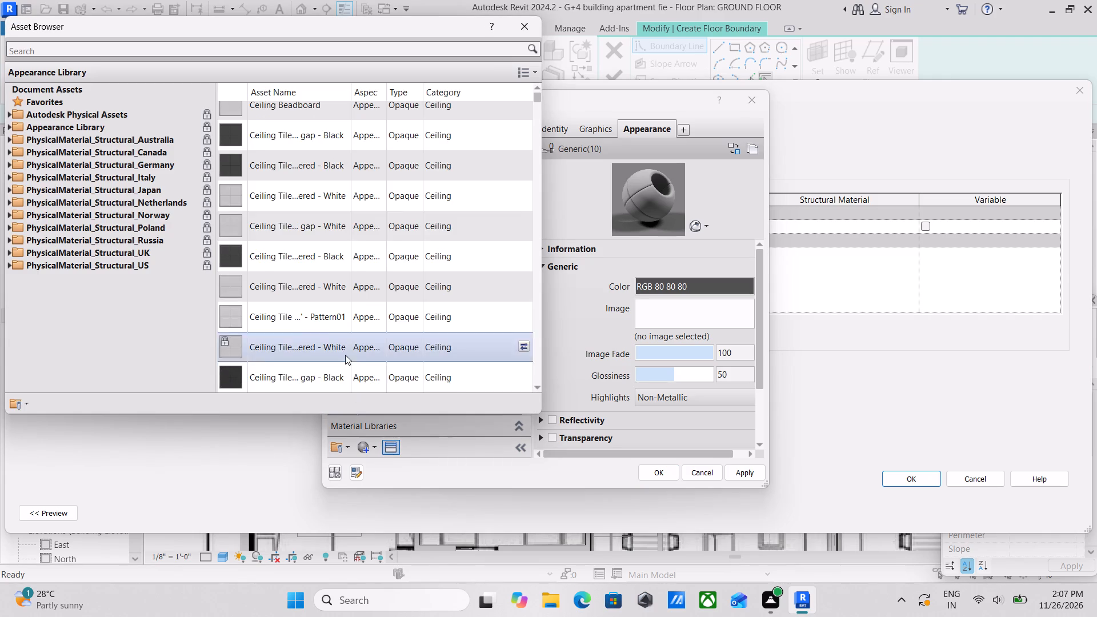
click(5, 126)
click(9, 127)
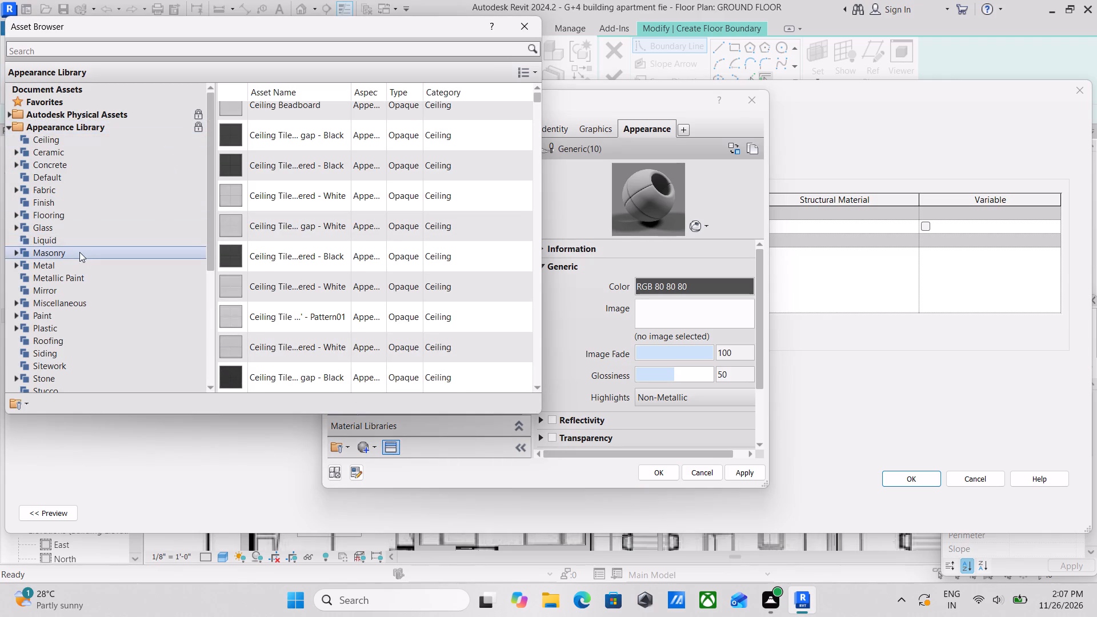
double_click(65, 211)
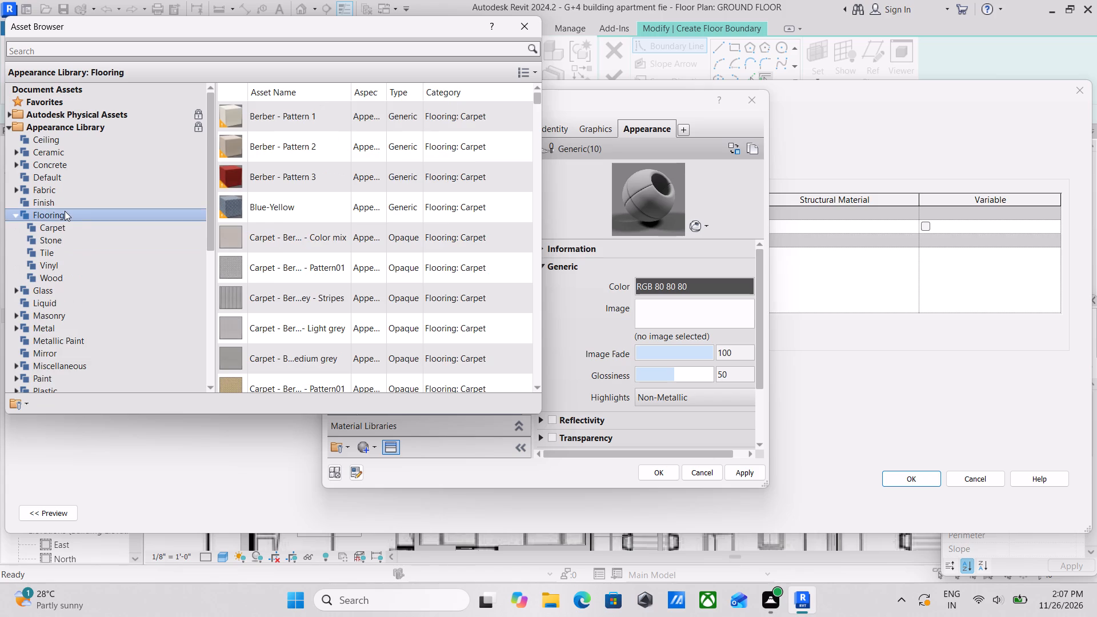
click(74, 271)
scroll(278, 277, down, 4)
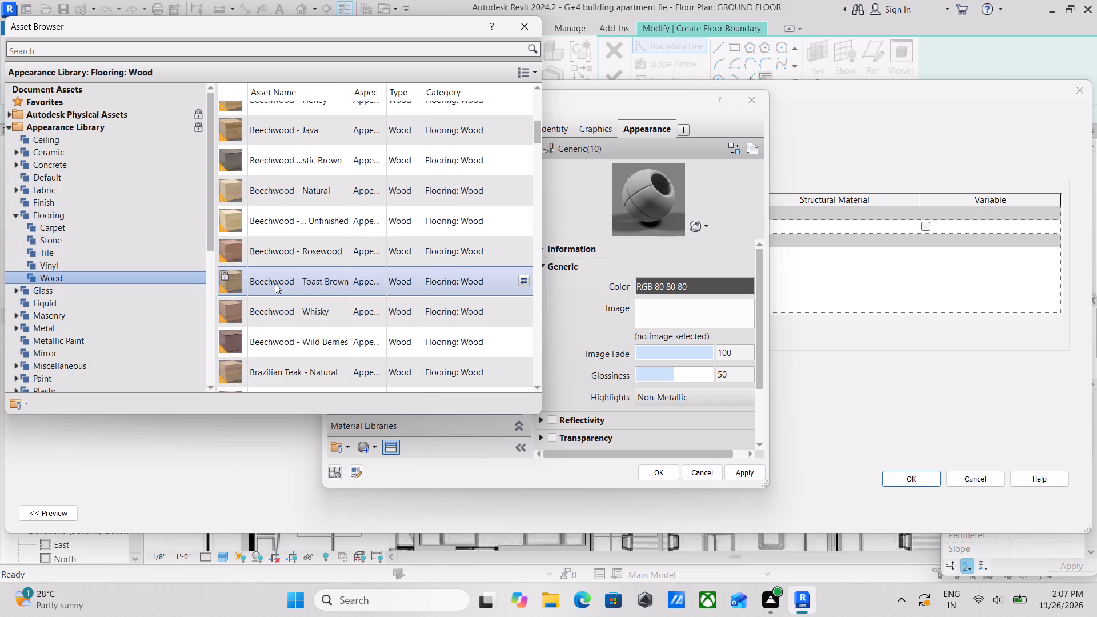
scroll(275, 283, down, 4)
scroll(309, 320, down, 10)
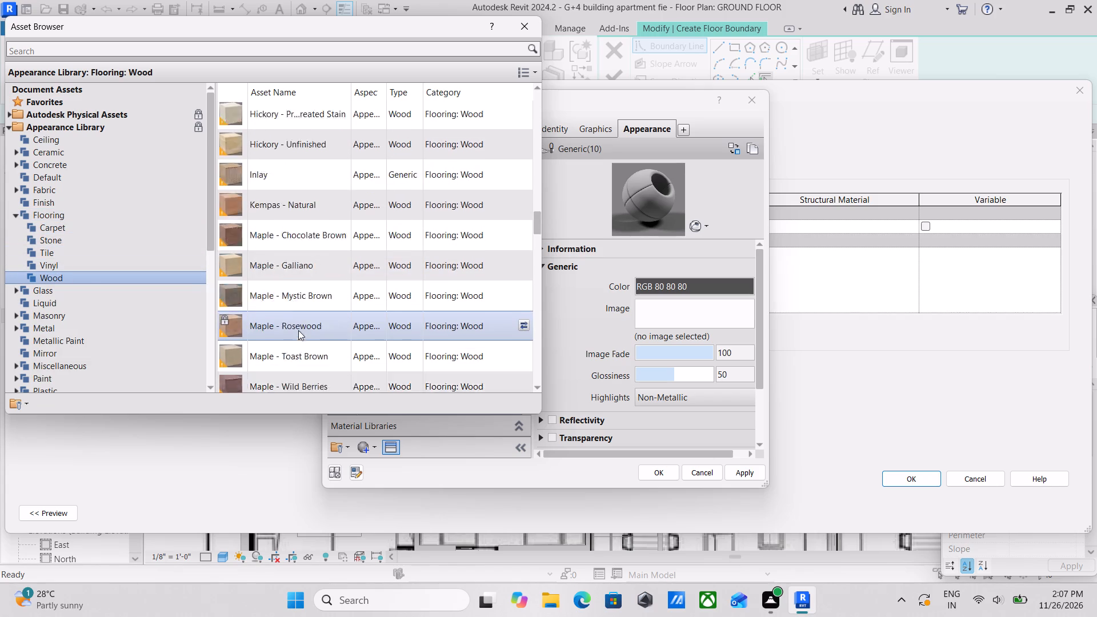
scroll(298, 330, down, 3)
scroll(29, 339, down, 3)
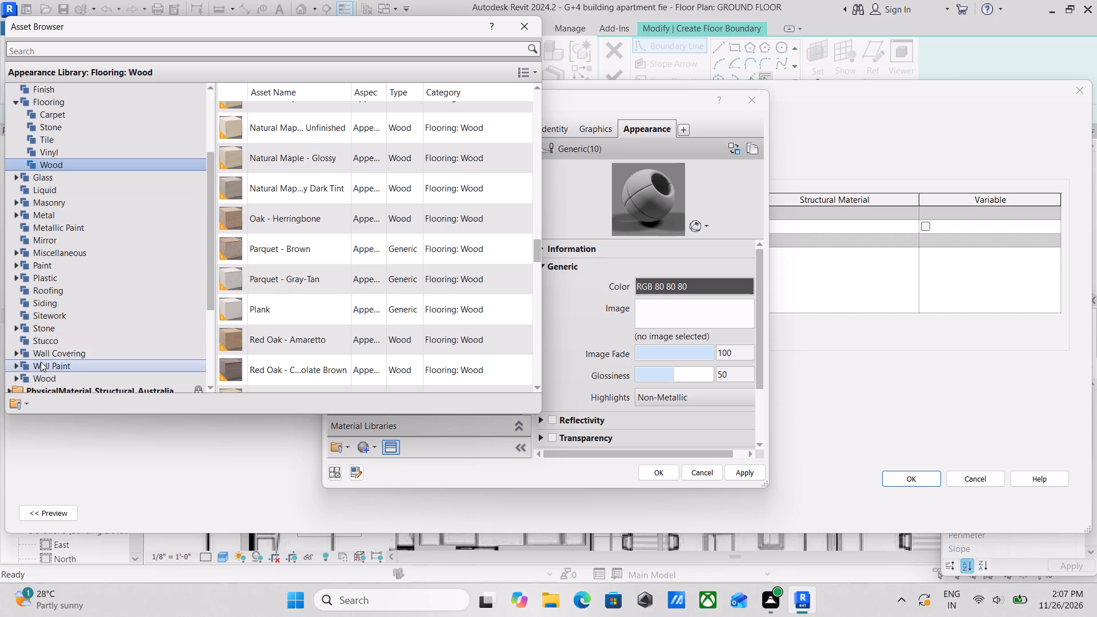
click(14, 325)
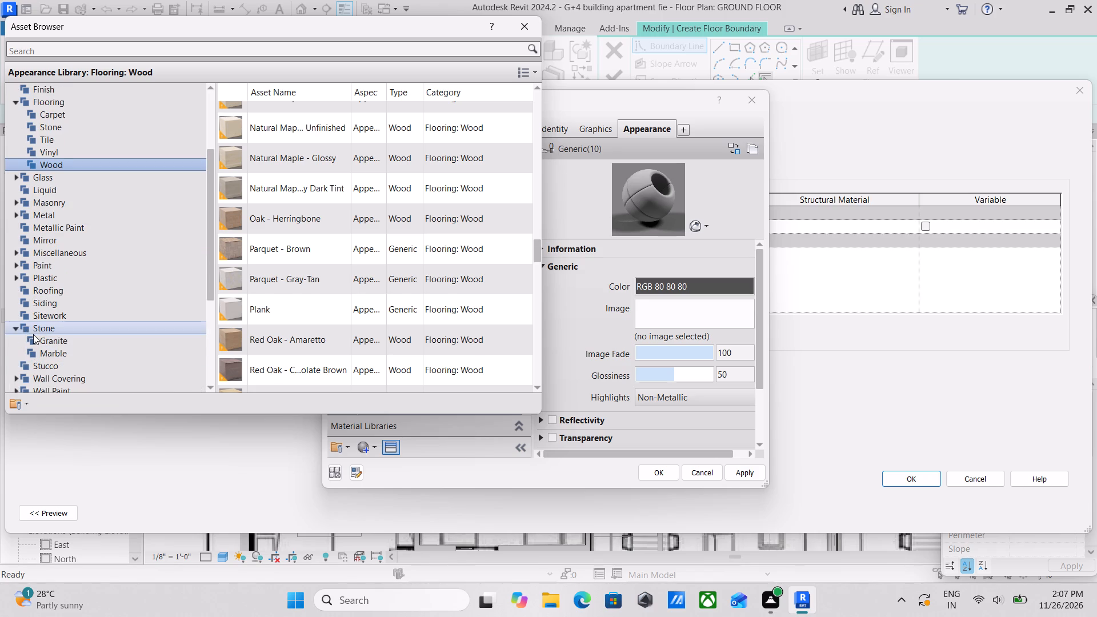
double_click(41, 339)
scroll(278, 315, down, 10)
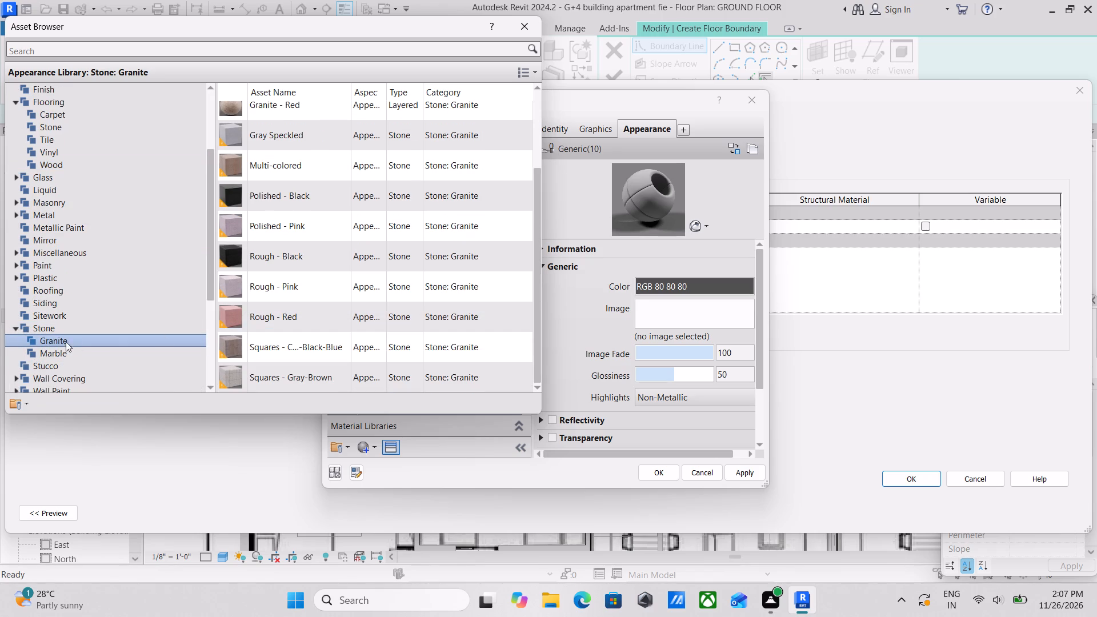
double_click(55, 351)
scroll(298, 191, down, 2)
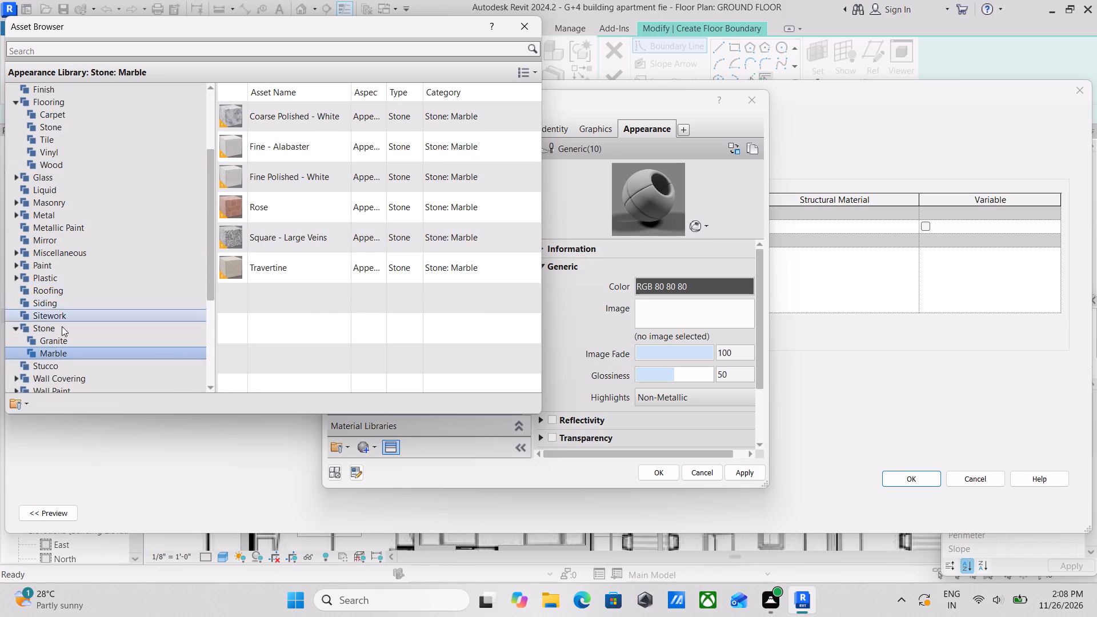
scroll(58, 351, down, 2)
double_click(40, 291)
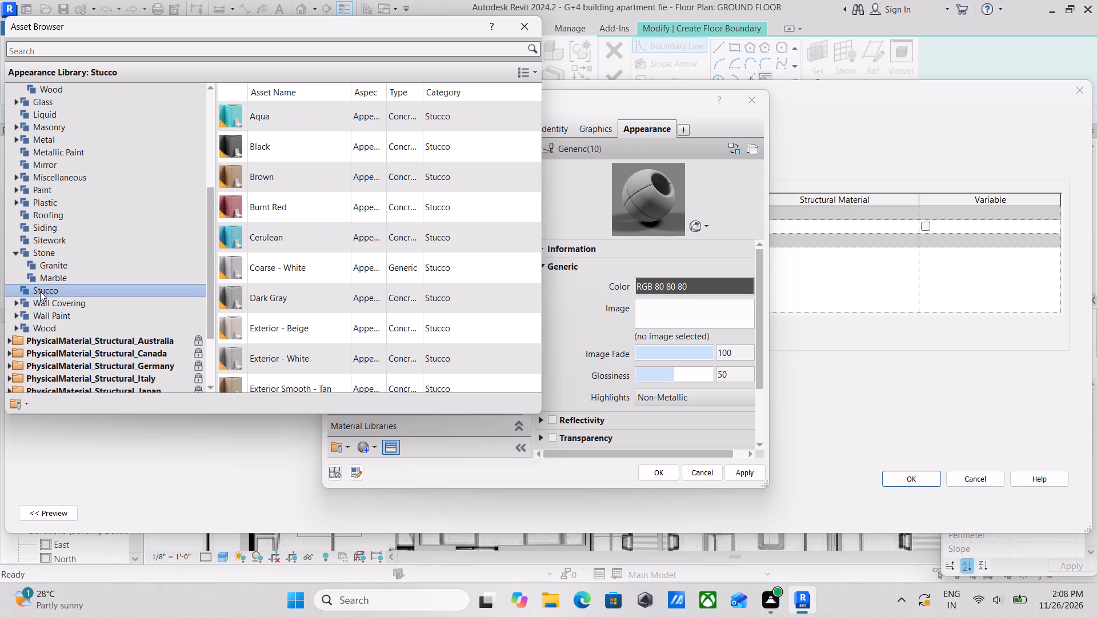
scroll(429, 270, down, 4)
scroll(307, 304, down, 4)
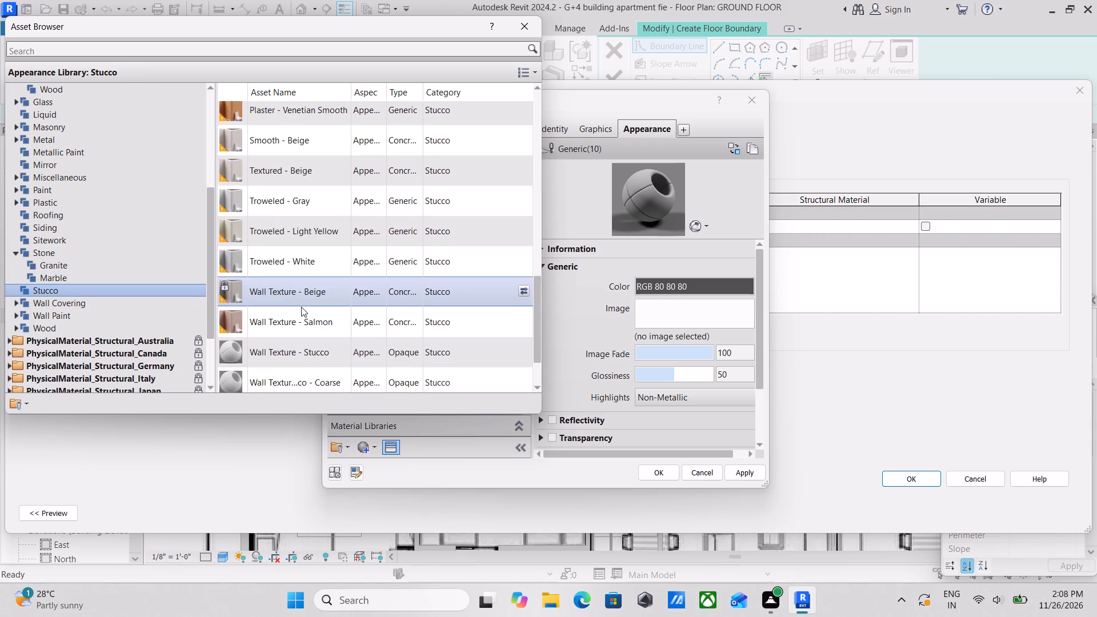
scroll(301, 307, down, 5)
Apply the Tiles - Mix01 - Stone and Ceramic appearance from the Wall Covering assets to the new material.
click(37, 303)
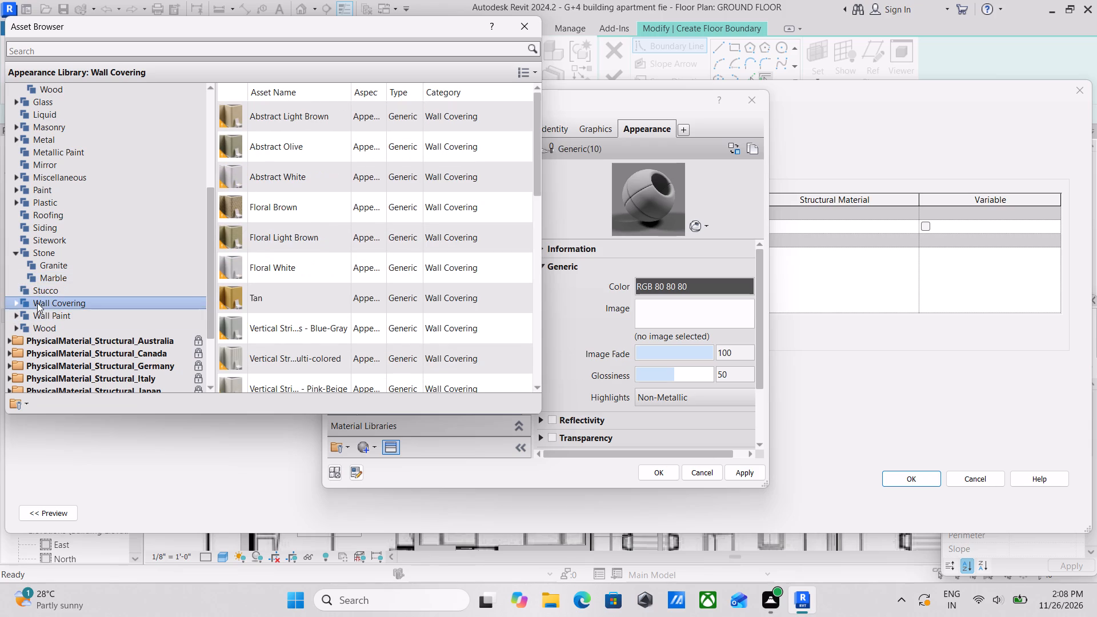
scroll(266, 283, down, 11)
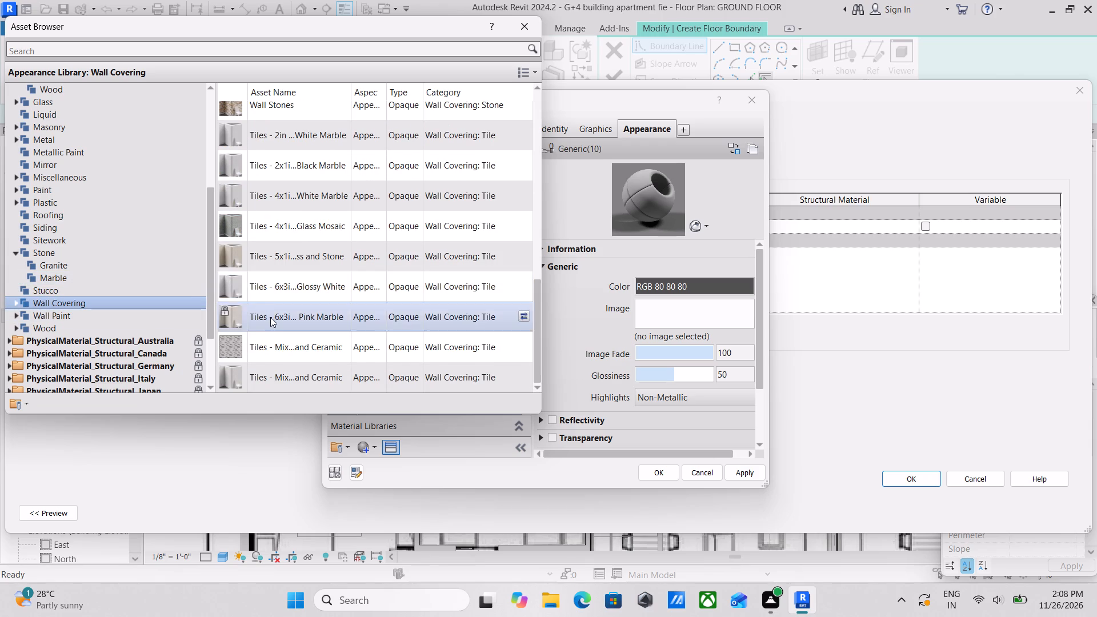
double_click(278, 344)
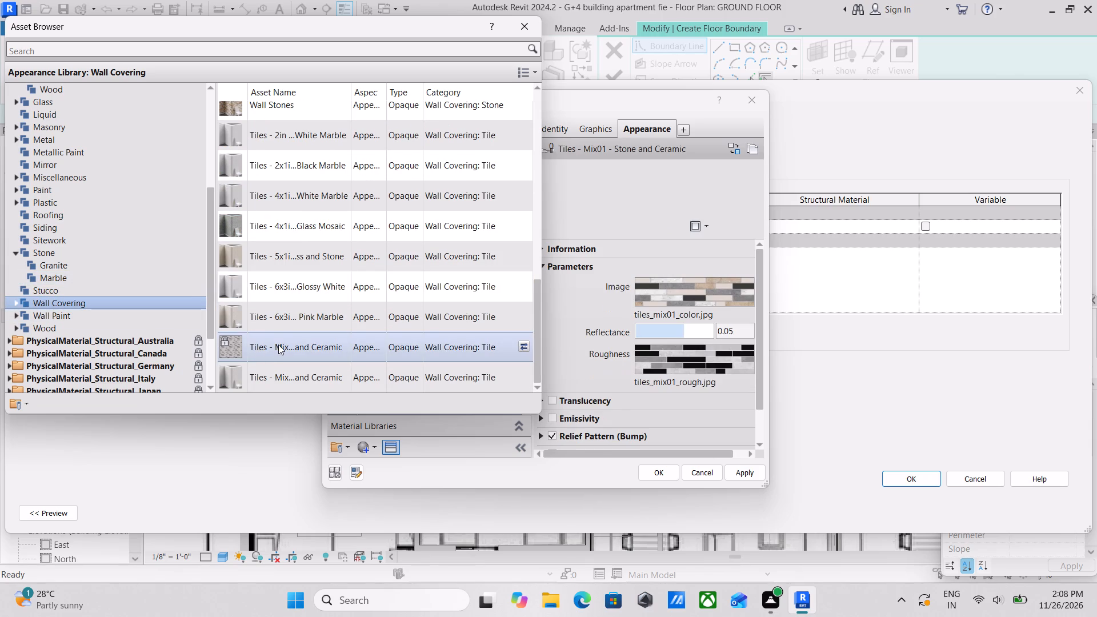
Examine the Appearance Library's wall paint and wood assets for an alternative appearance for the flooring material.
double_click(72, 314)
scroll(69, 319, down, 3)
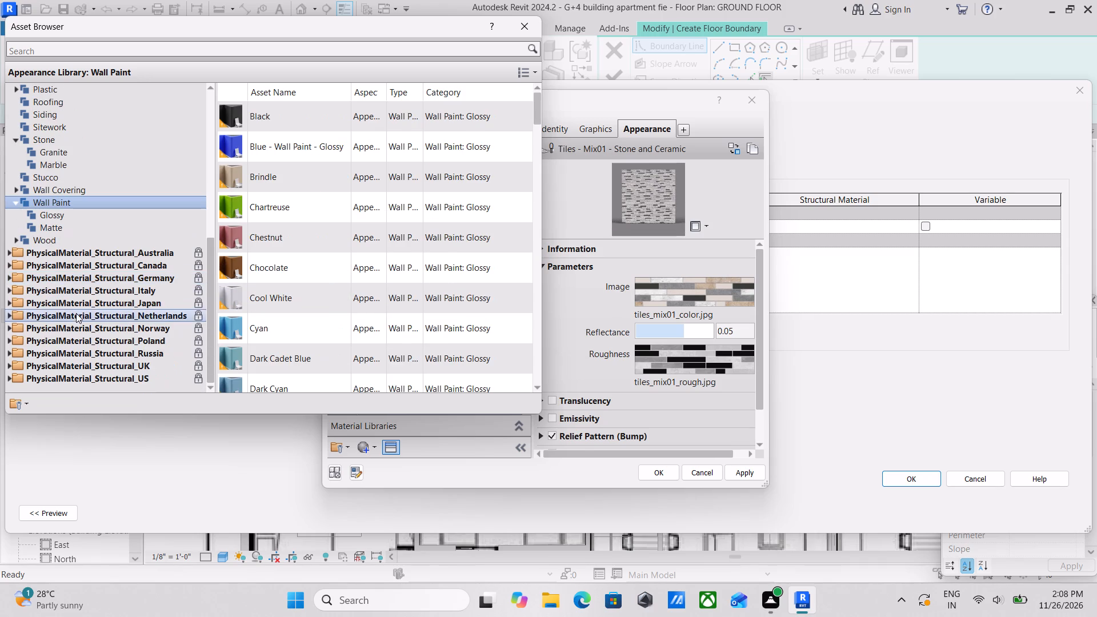
double_click(102, 232)
scroll(343, 385, down, 7)
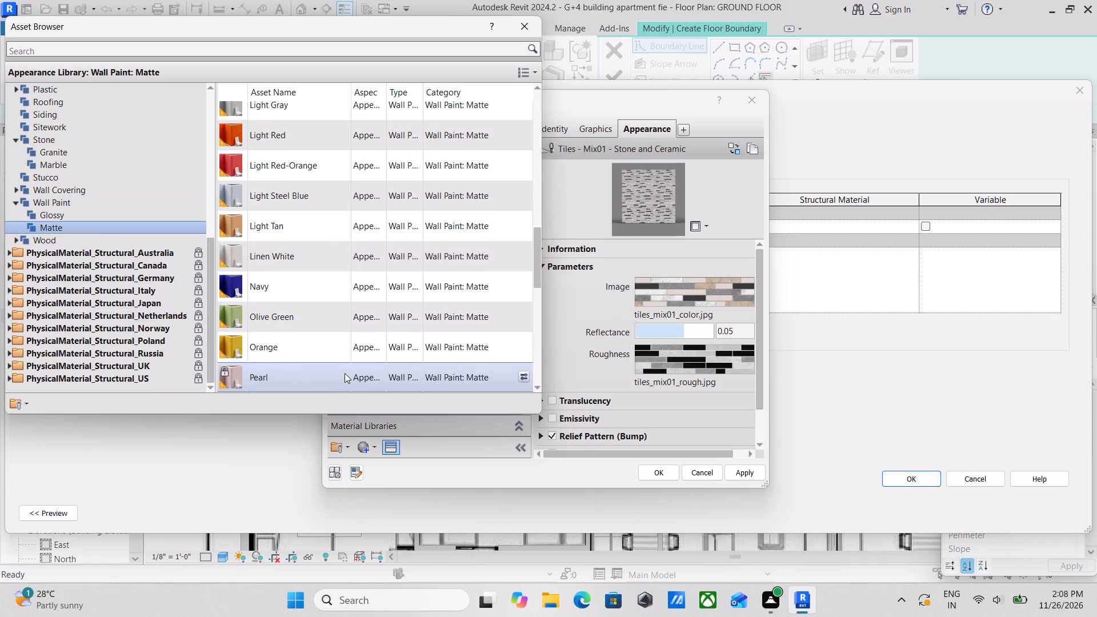
scroll(345, 373, down, 11)
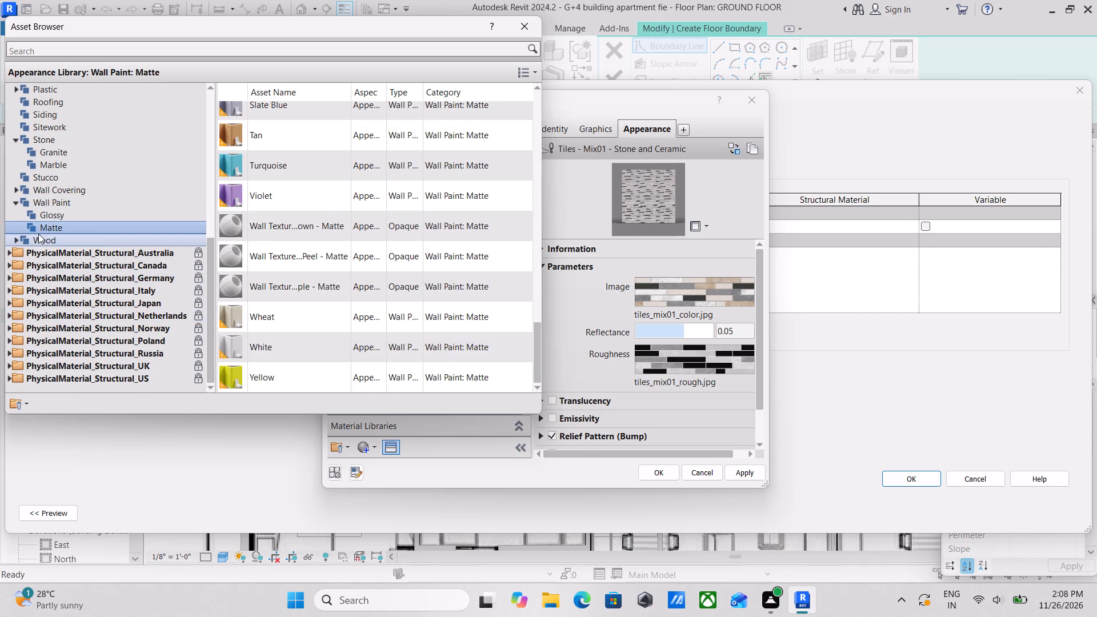
double_click(38, 234)
scroll(291, 296, down, 13)
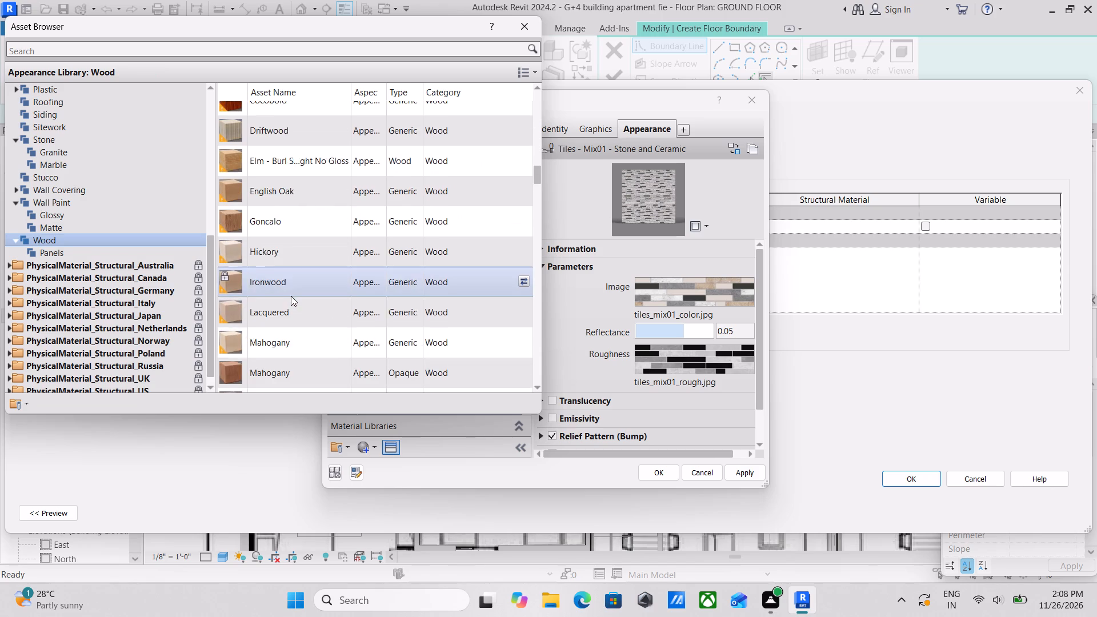
scroll(309, 336, down, 12)
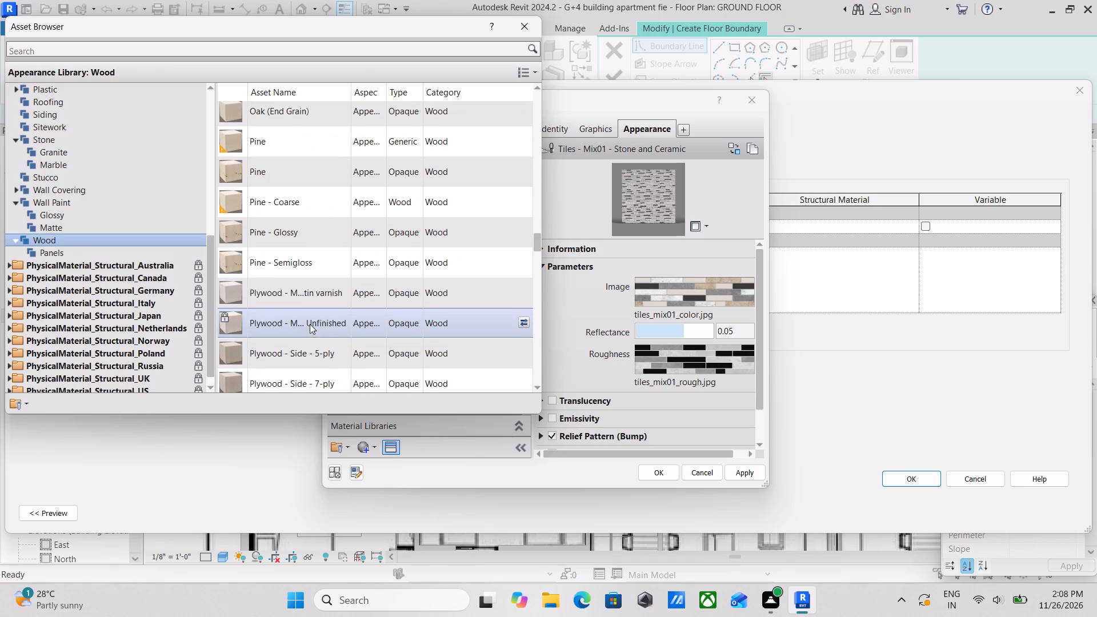
scroll(310, 324, up, 4)
scroll(310, 324, down, 5)
scroll(90, 206, up, 2)
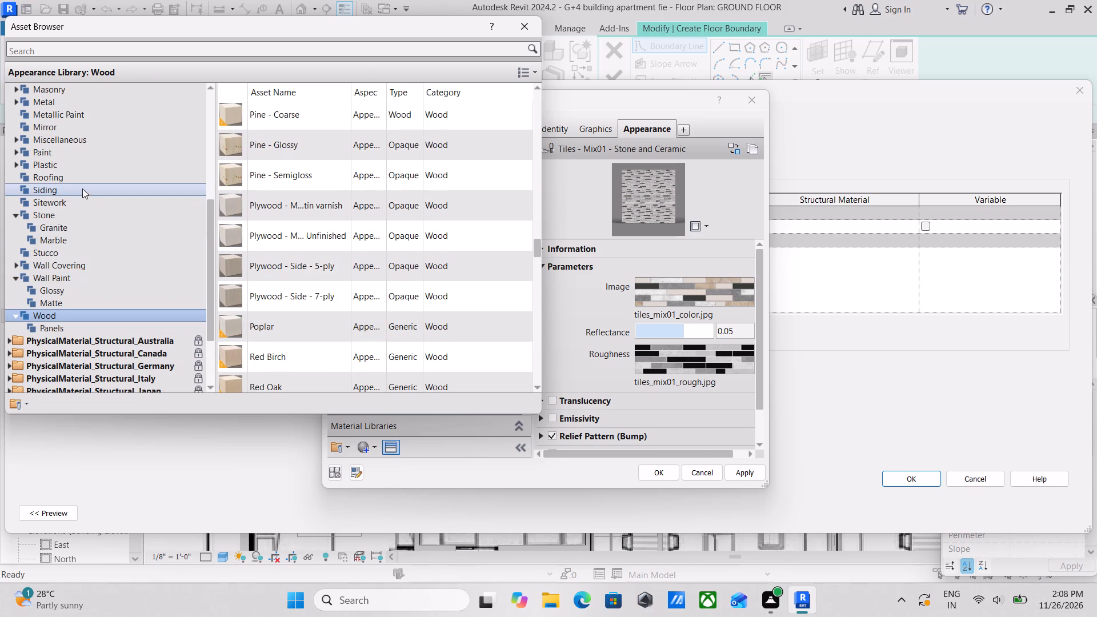
Compare the Stone marble and quartz assets, assign Marble (White) as the flooring material's appearance, and accept the MARBLE FLOORING 6" floor type.
double_click(42, 210)
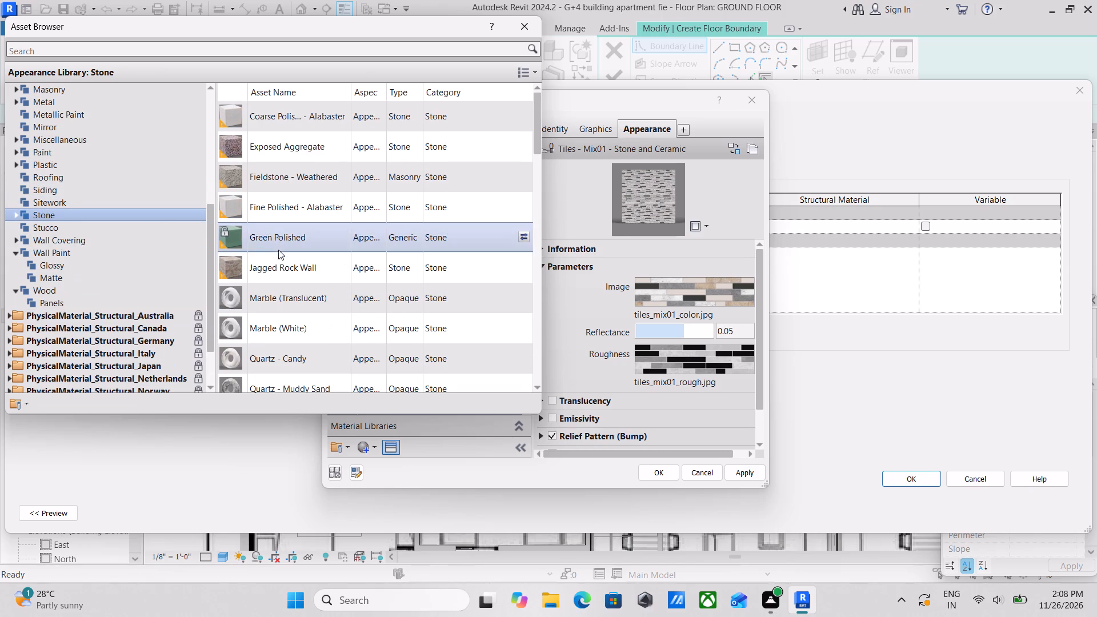
double_click(325, 299)
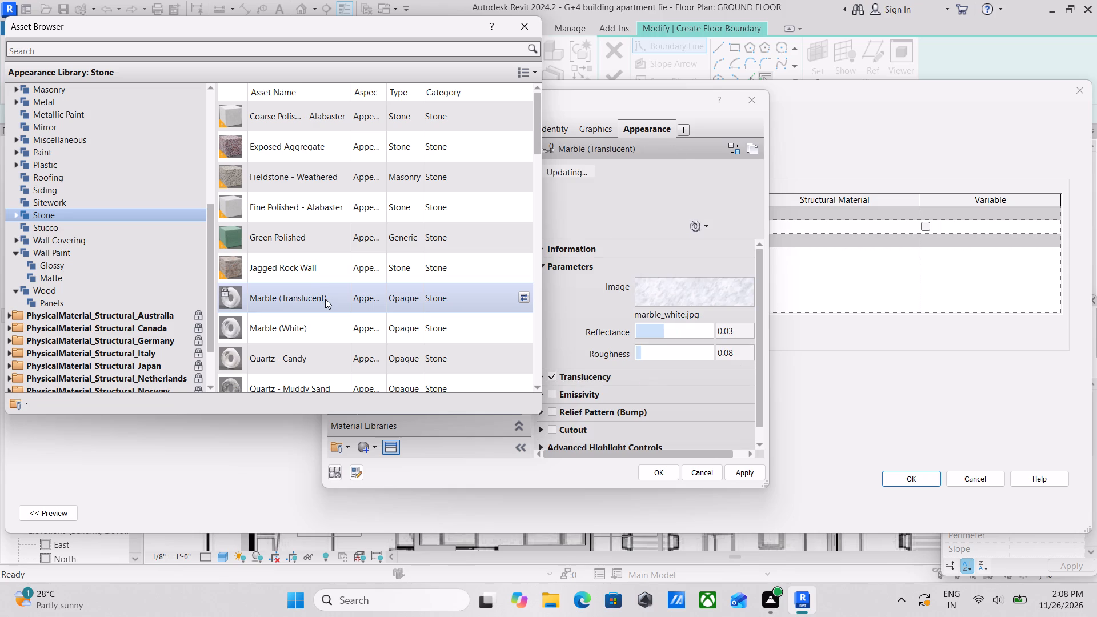
double_click(302, 323)
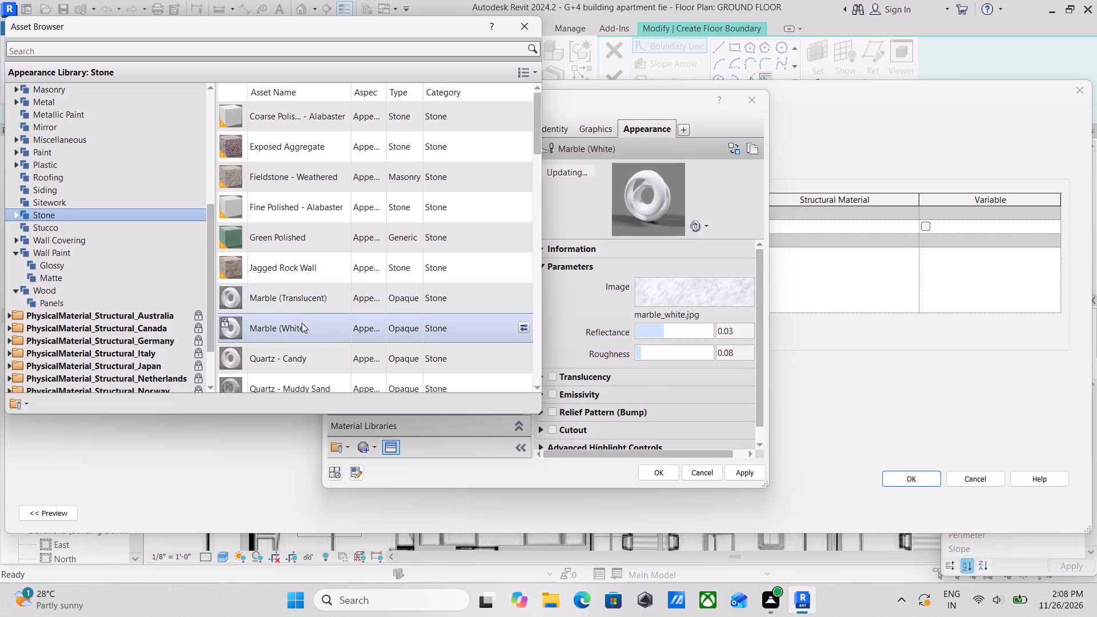
double_click(277, 324)
click(294, 305)
double_click(319, 303)
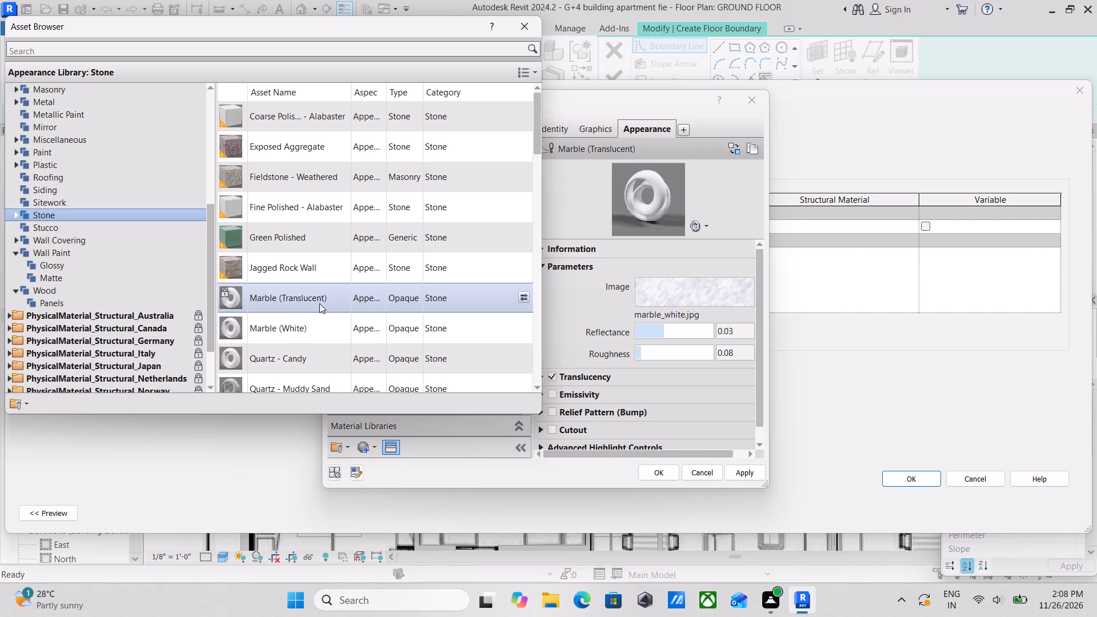
scroll(323, 333, down, 1)
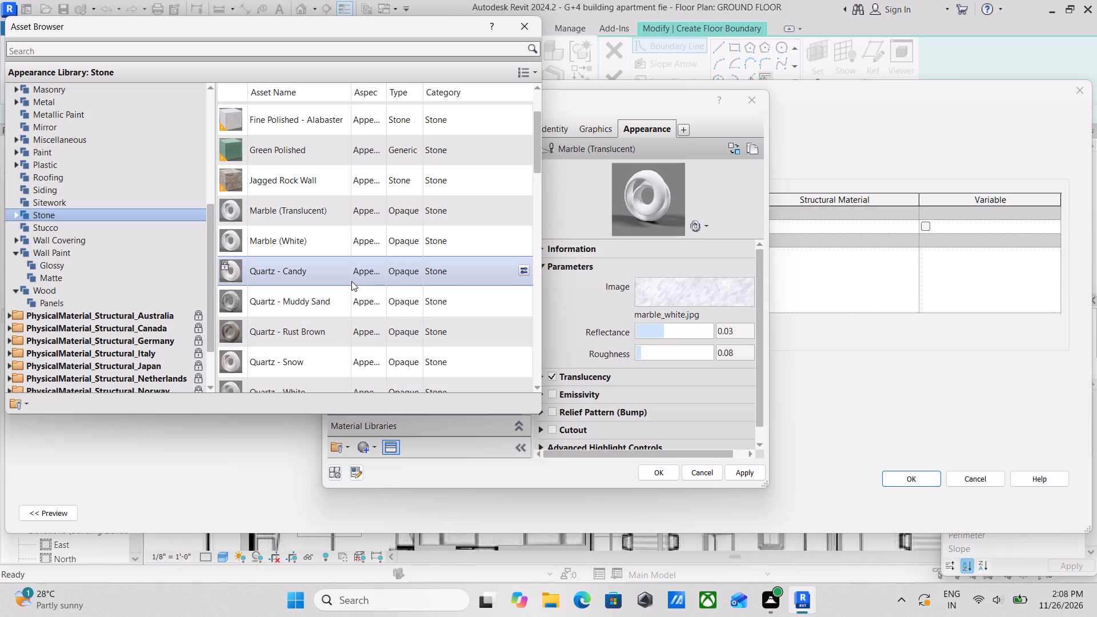
click(325, 304)
click(325, 304)
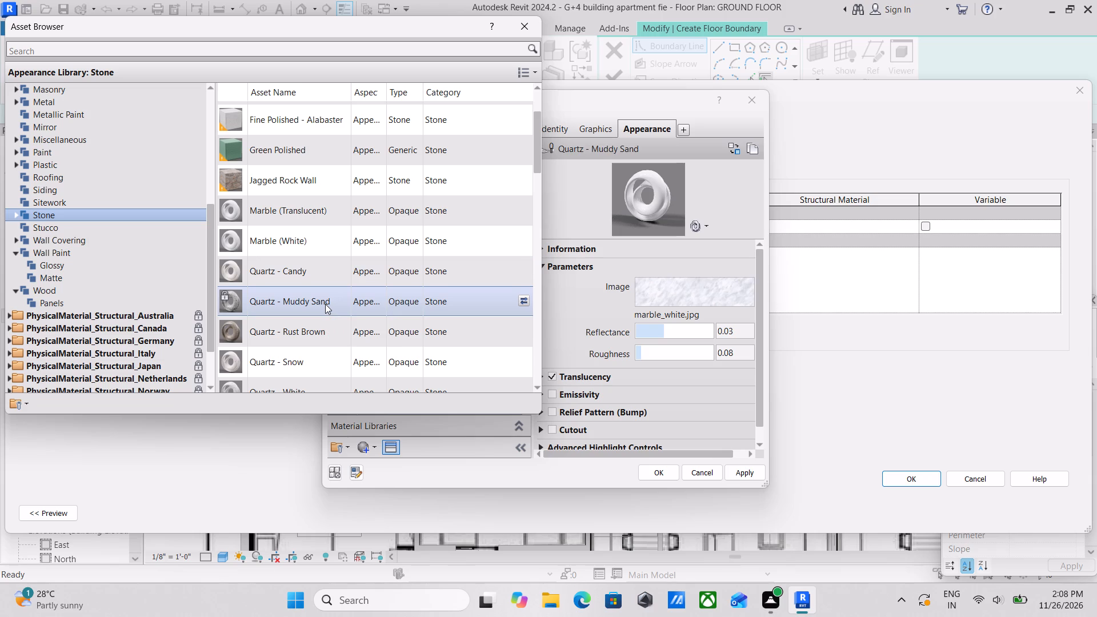
double_click(327, 276)
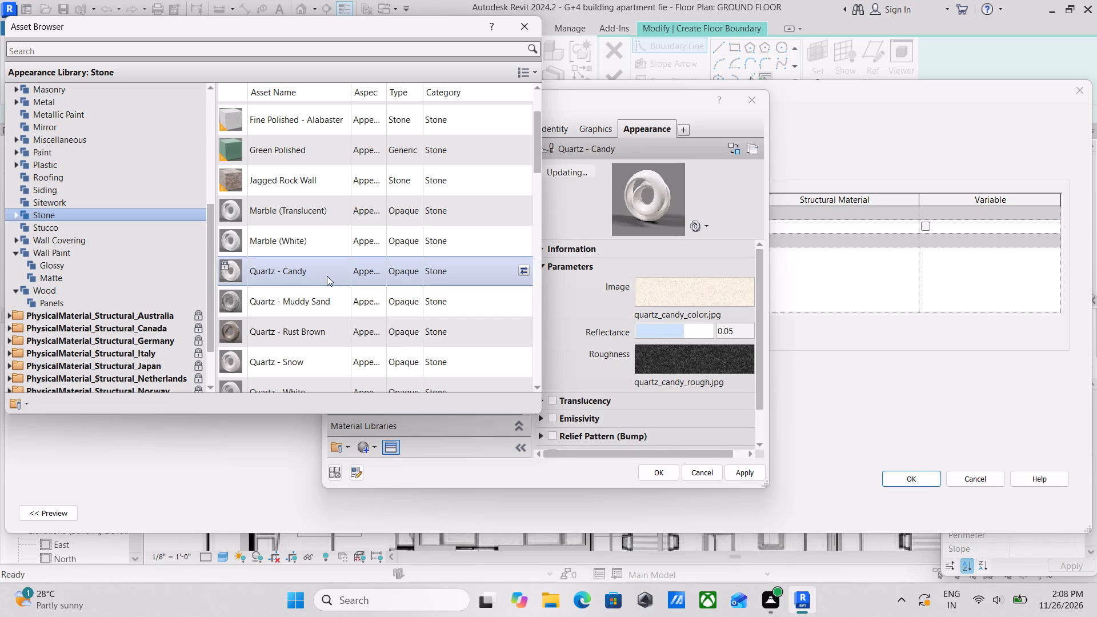
double_click(327, 252)
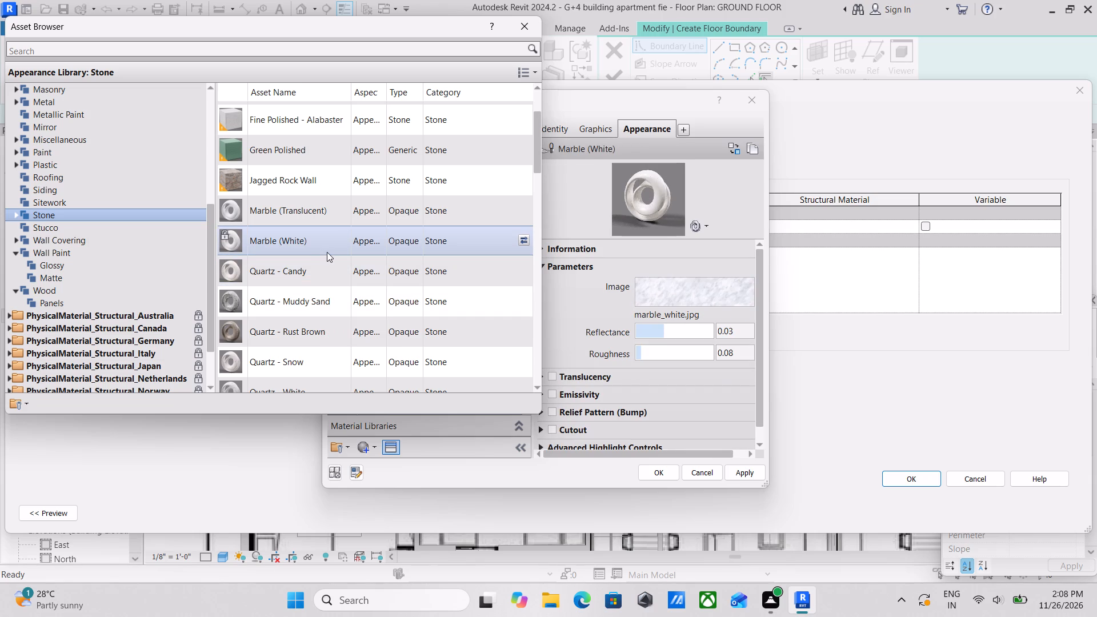
click(750, 471)
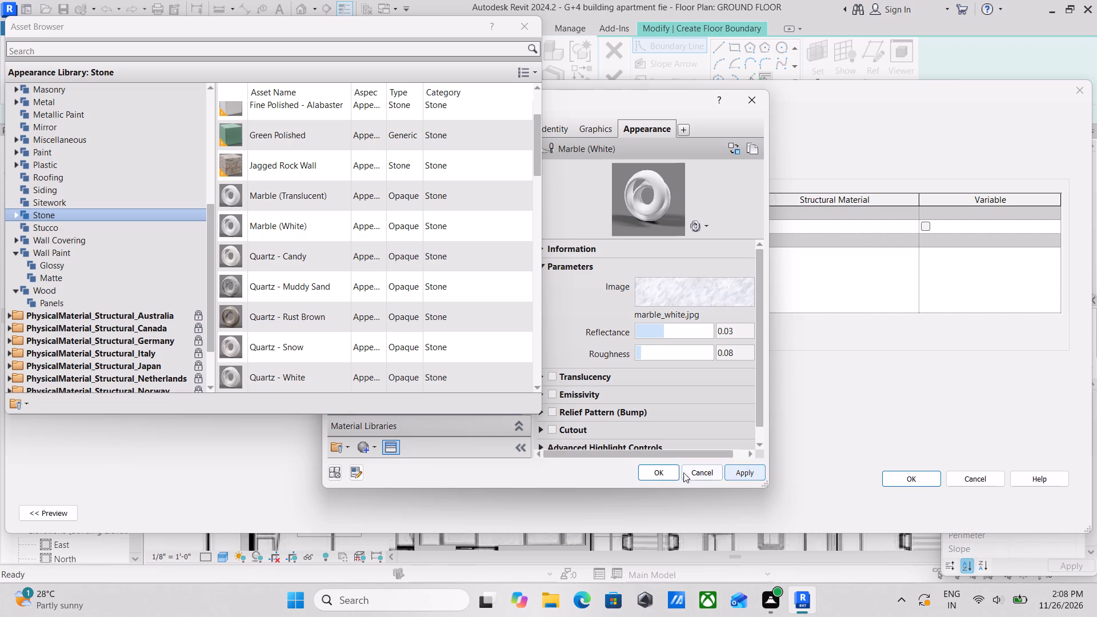
click(661, 470)
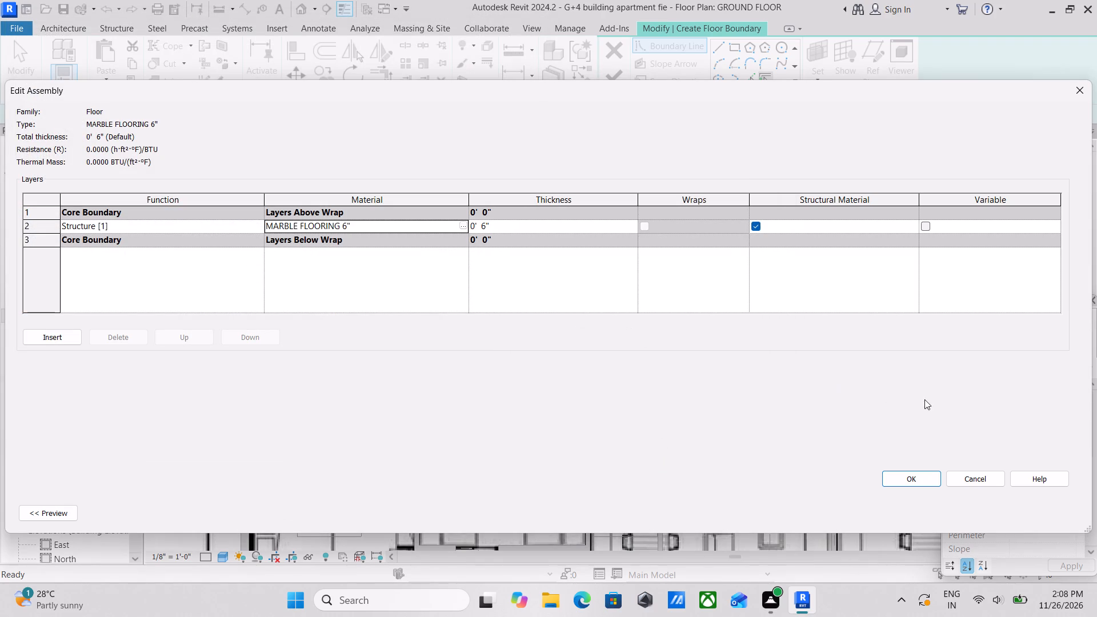
click(930, 478)
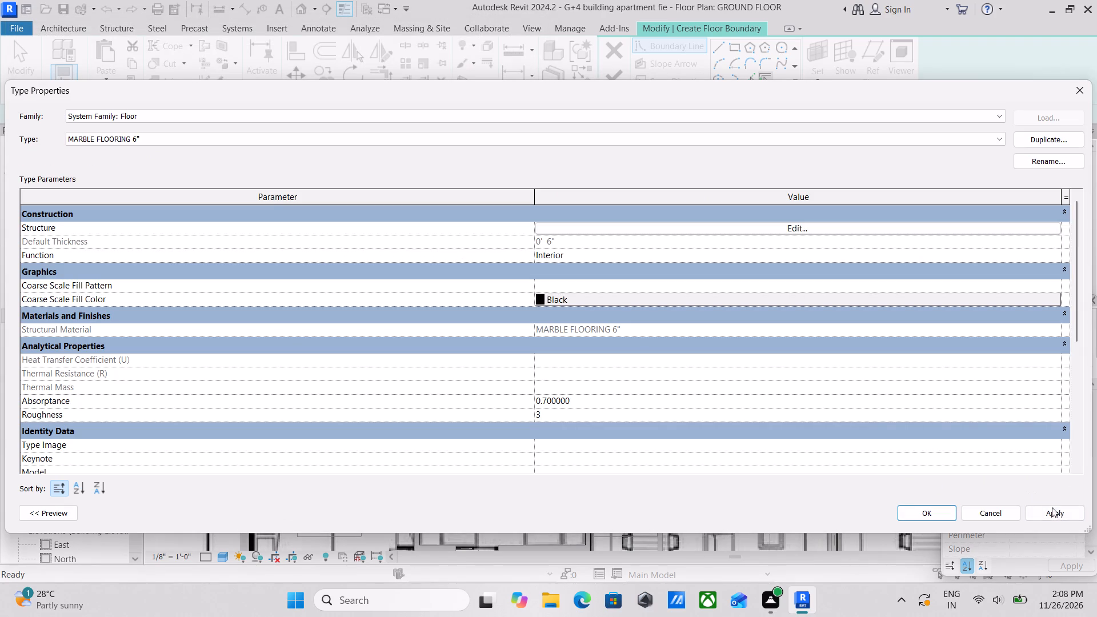
click(1053, 510)
click(920, 511)
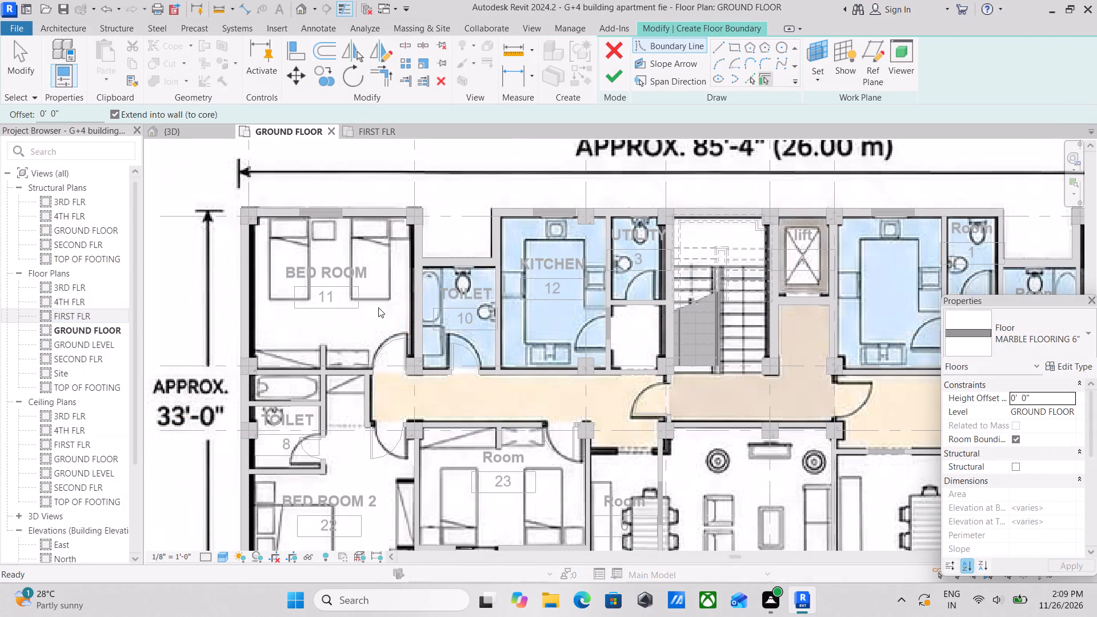
Examine the ground floor plan around bedroom 11, toilet 8 and bedroom 2 to decide where the marble floor boundary should run.
scroll(378, 307, down, 3)
middle_drag(290, 316, 309, 231)
scroll(408, 368, up, 2)
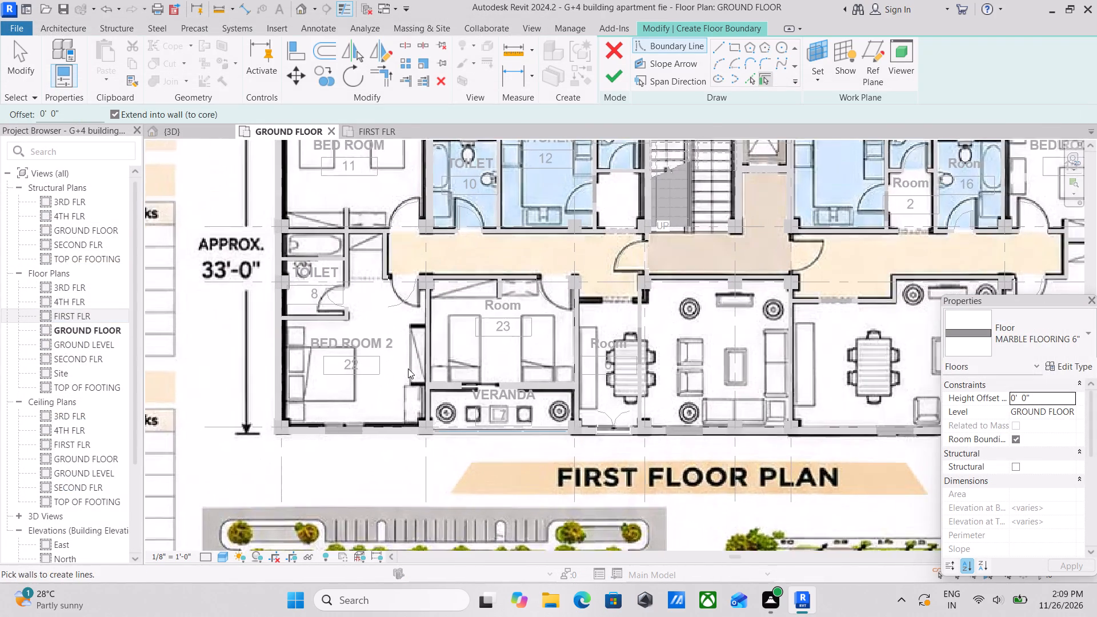
scroll(408, 368, up, 1)
middle_drag(335, 304, 385, 409)
middle_drag(381, 294, 399, 359)
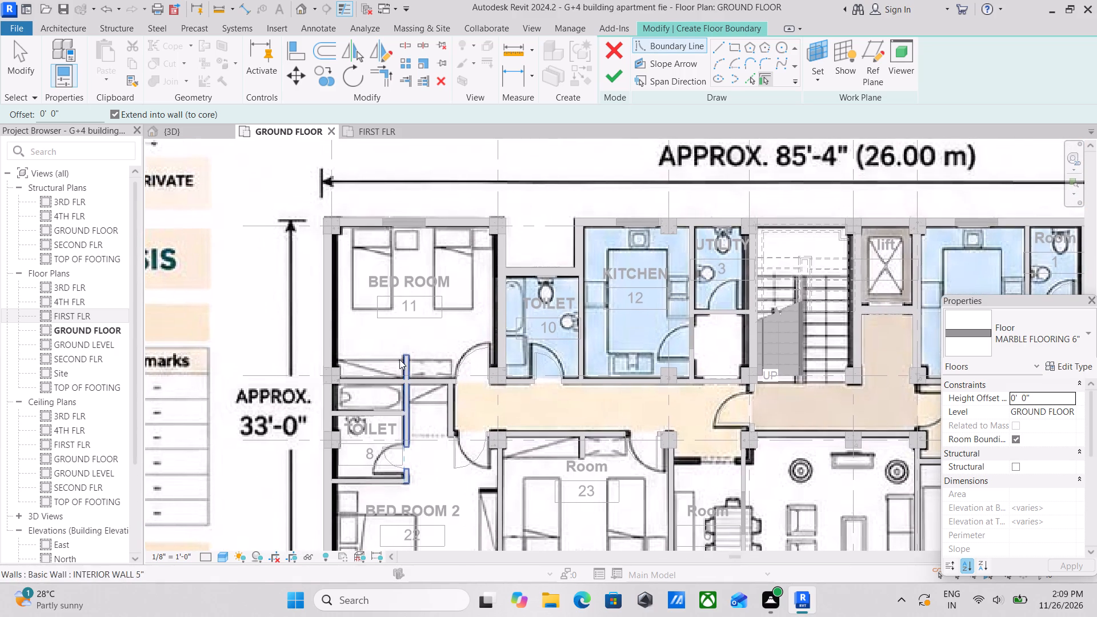
scroll(378, 285, up, 2)
middle_drag(378, 285, 374, 328)
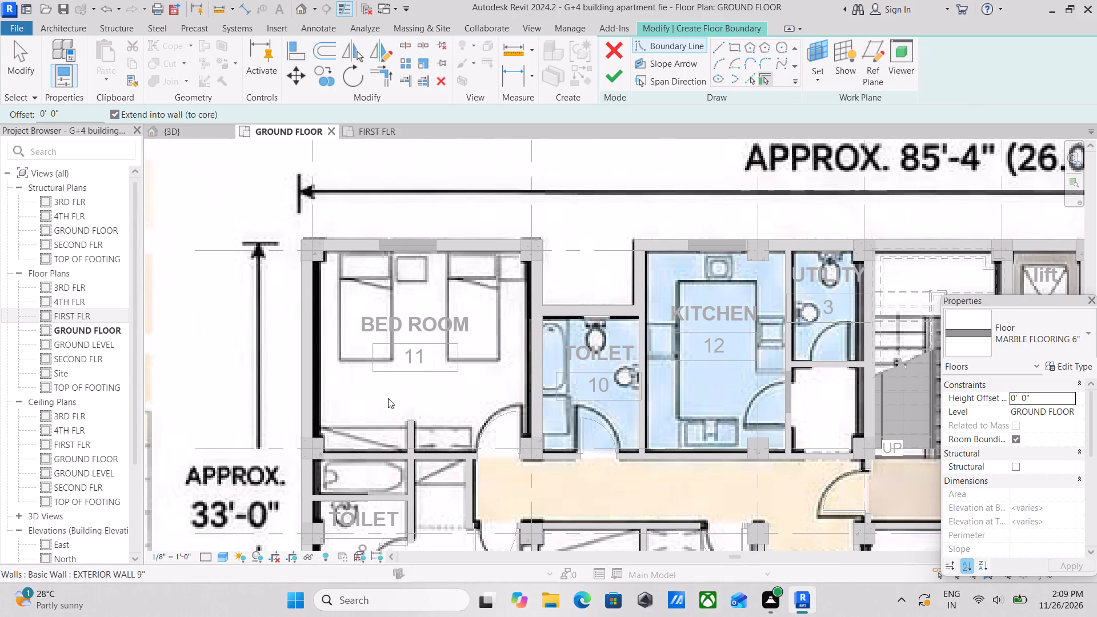
scroll(446, 353, down, 2)
middle_drag(426, 401, 461, 253)
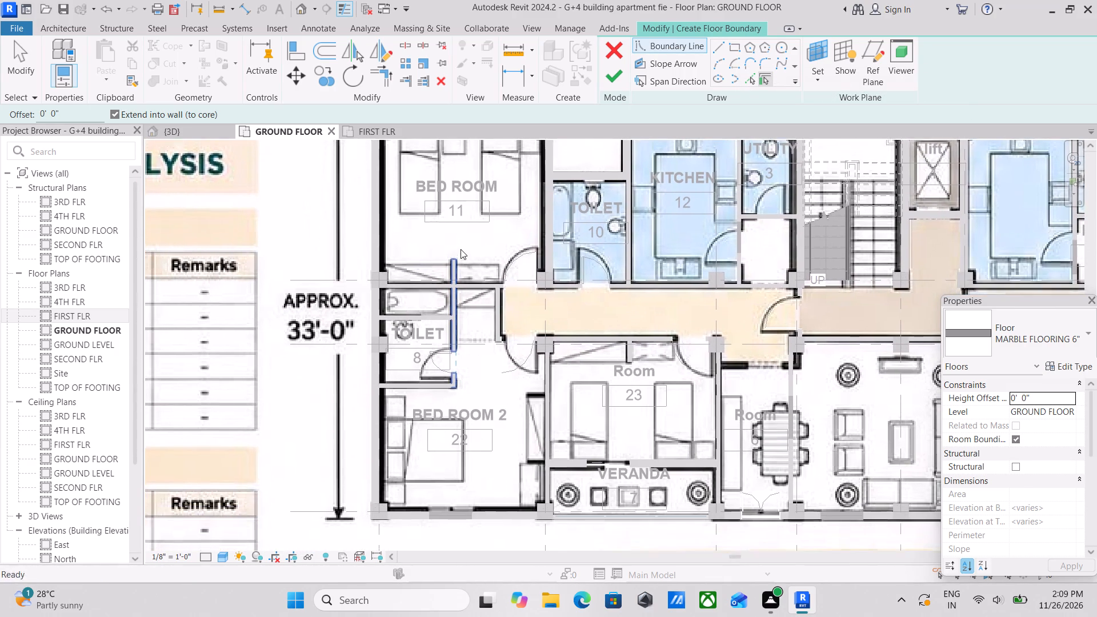
scroll(440, 417, up, 2)
middle_drag(442, 354, 444, 380)
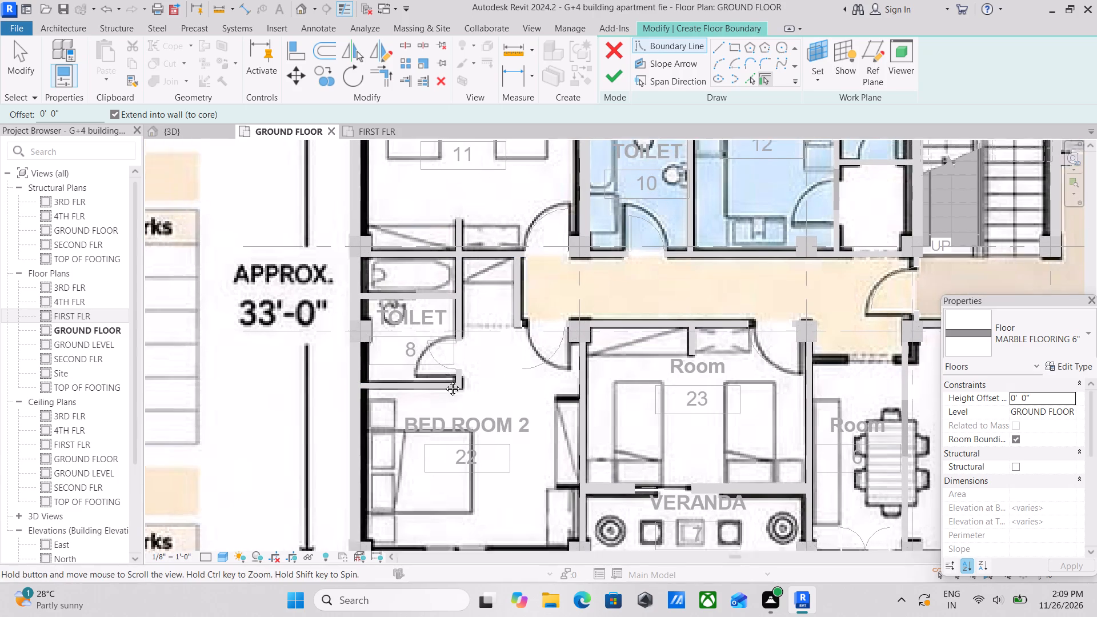
middle_drag(444, 380, 447, 407)
middle_drag(513, 251, 510, 375)
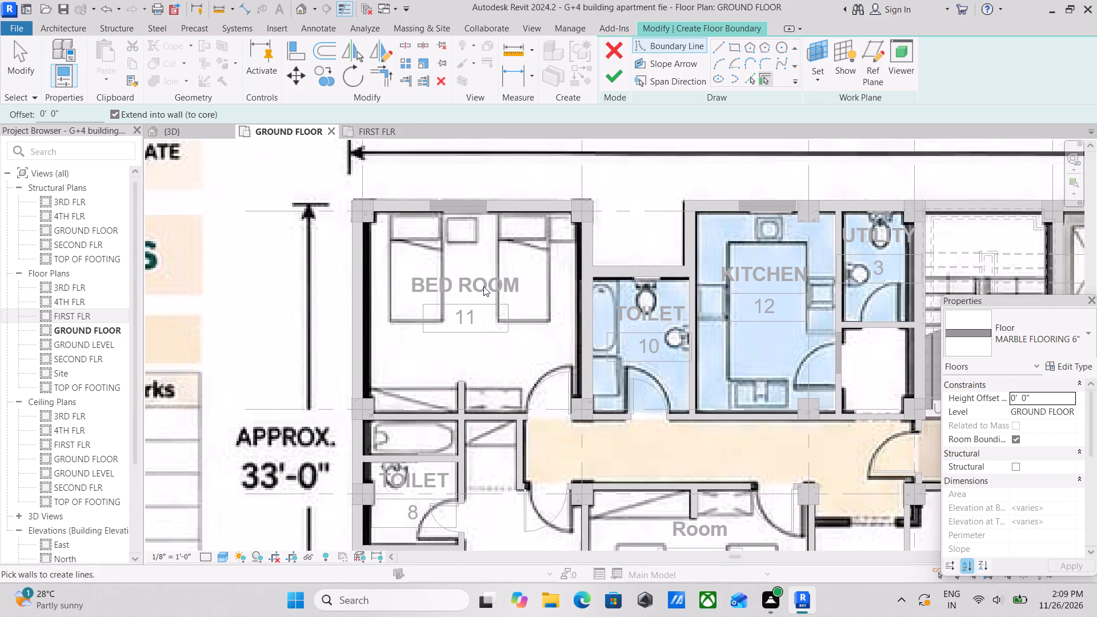
middle_drag(484, 290, 496, 338)
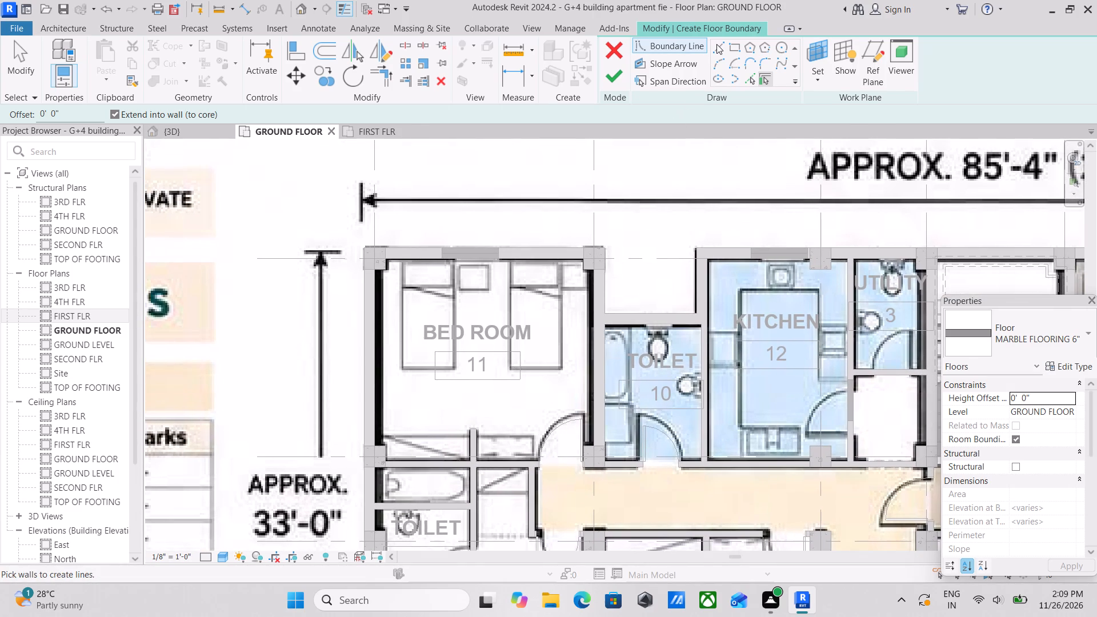
Sketch the floor boundary with straight lines from bedroom 11's door jamb along its south wall and around the wall stub projecting about 2'-3".
click(732, 42)
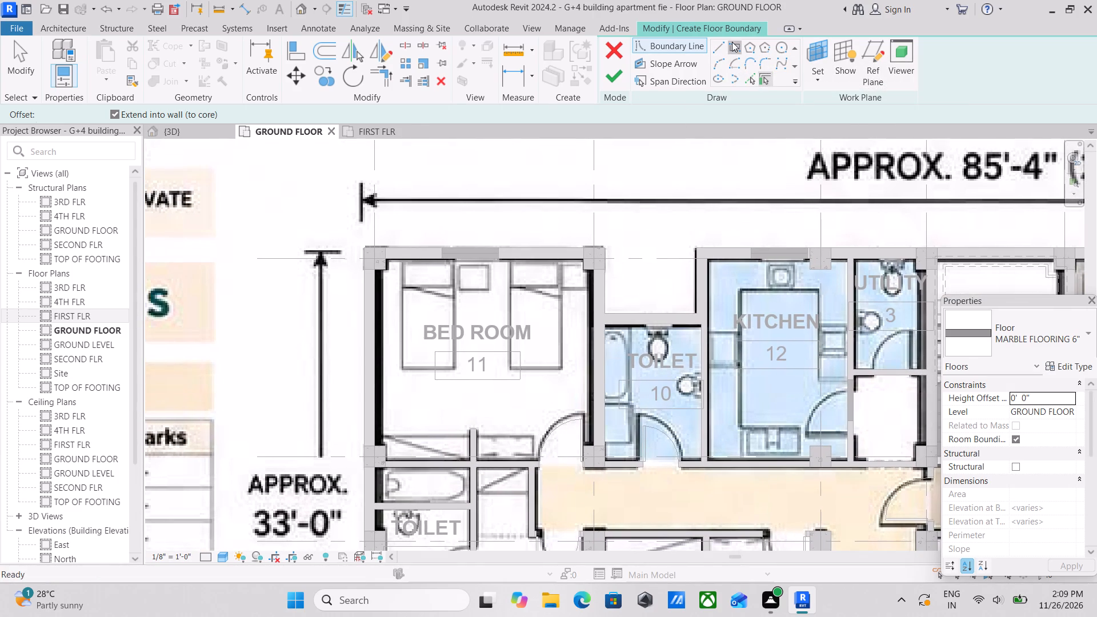
click(720, 49)
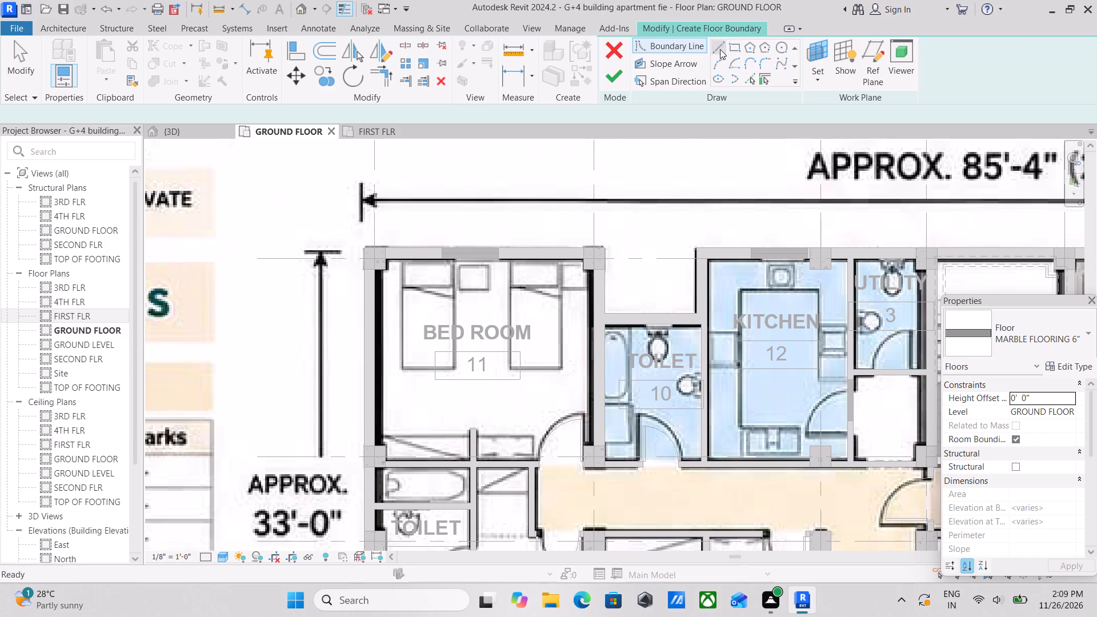
scroll(419, 468, up, 3)
middle_drag(549, 438, 530, 428)
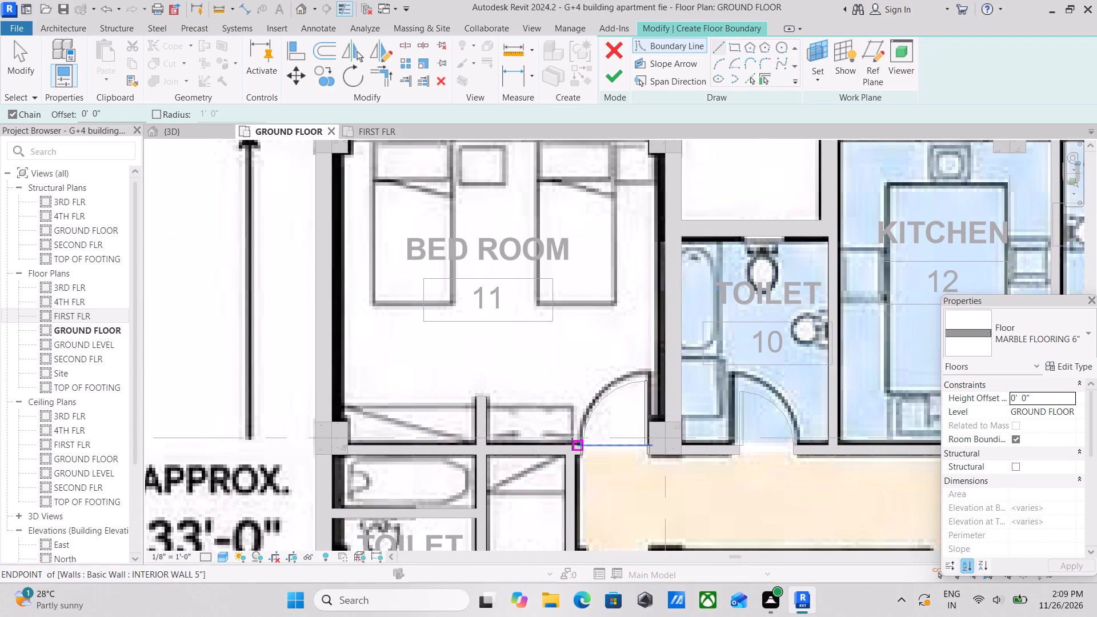
scroll(572, 444, up, 3)
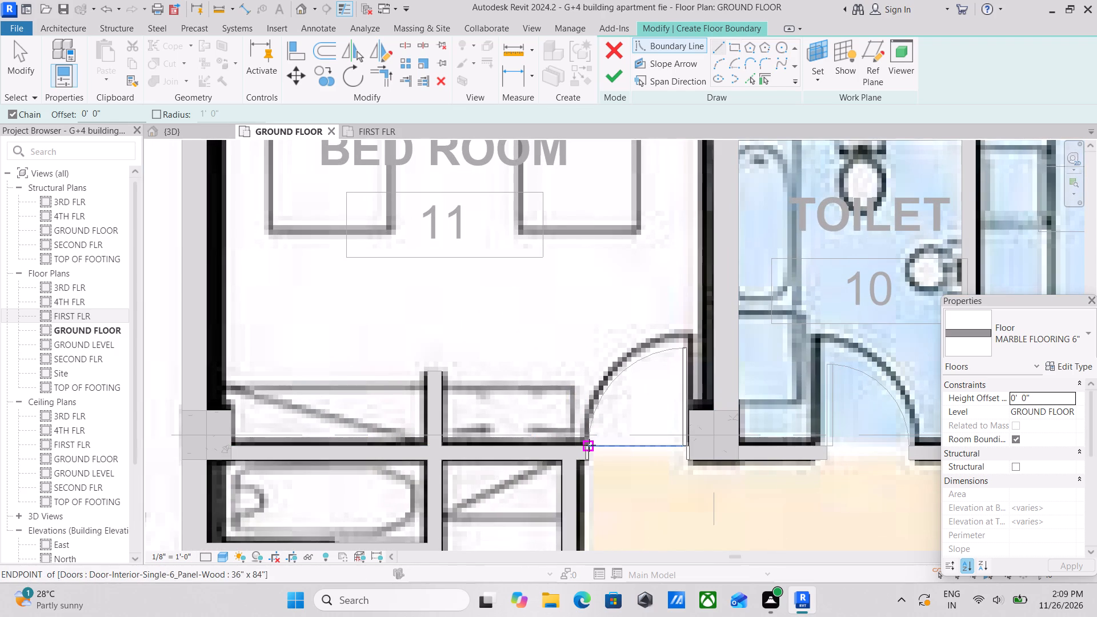
click(589, 445)
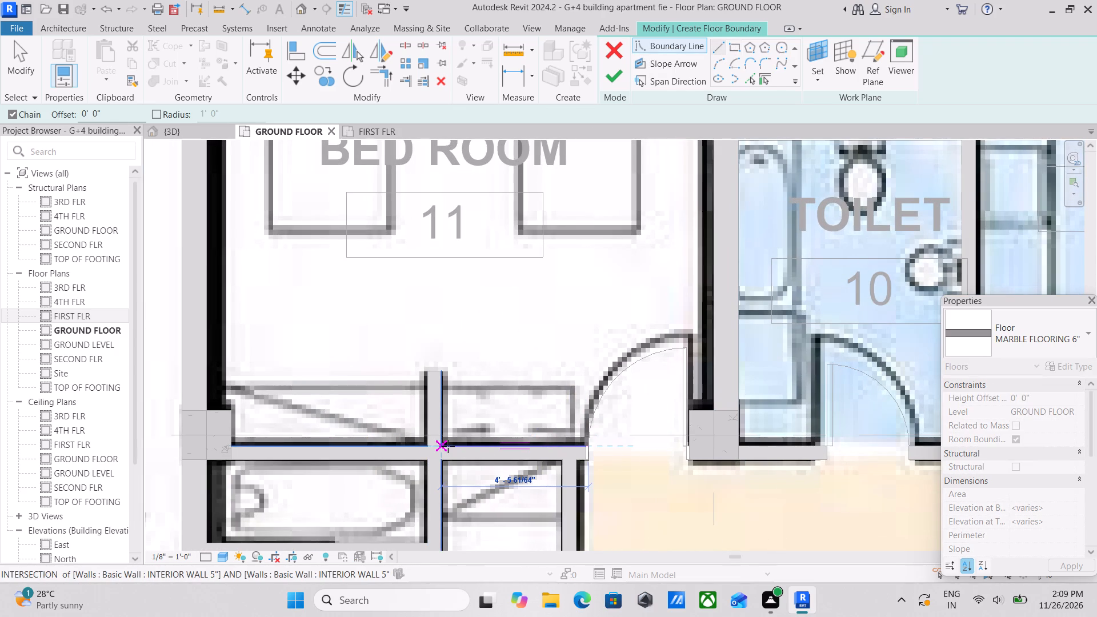
scroll(442, 446, up, 3)
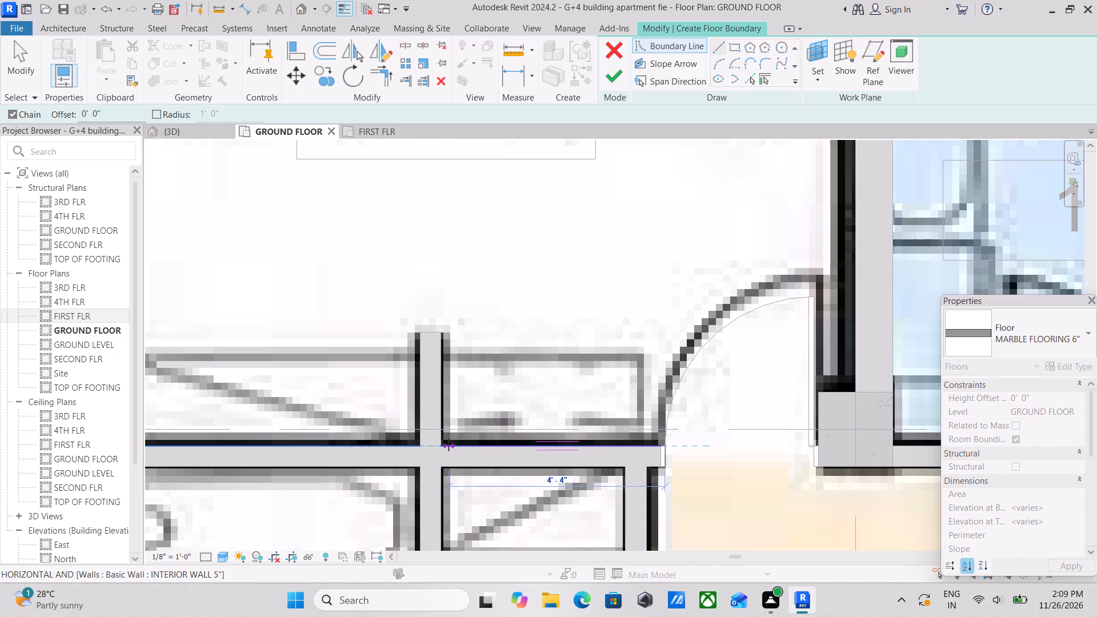
click(443, 446)
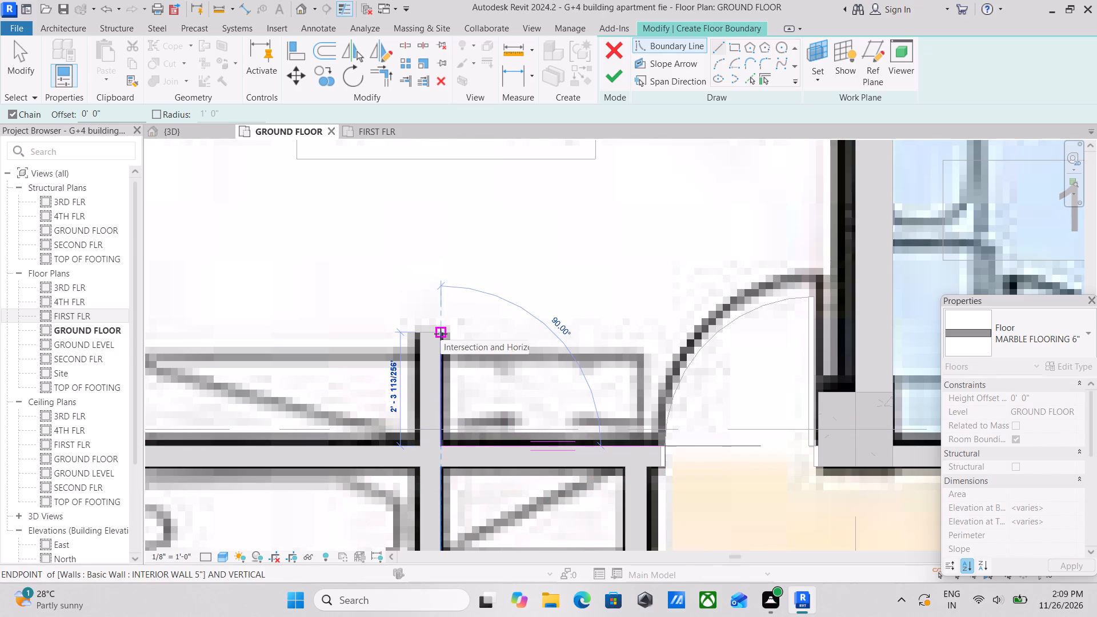
click(441, 334)
click(417, 334)
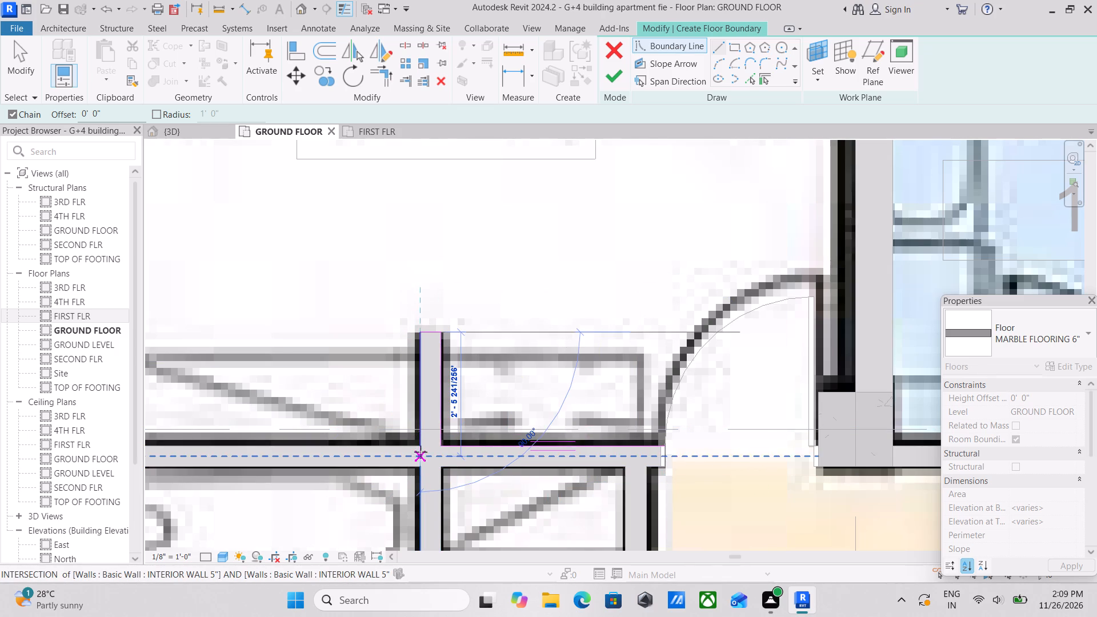
click(424, 445)
Continue the floor boundary along bedroom 11's south wall, around the southwest column, up the west wall and around the northwest column.
middle_drag(326, 444, 631, 415)
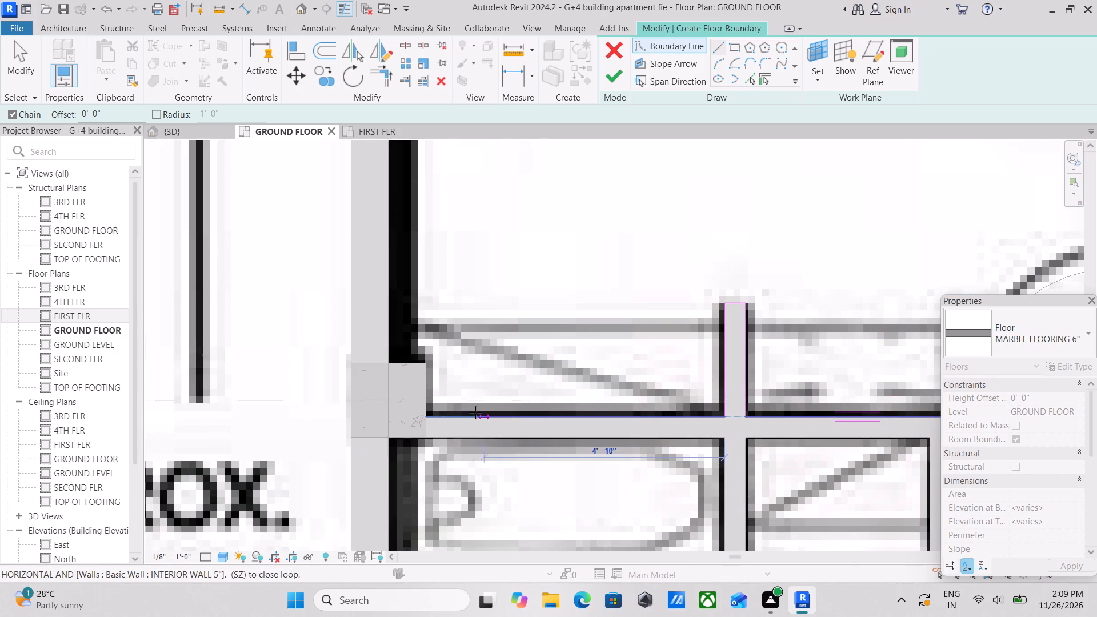
click(430, 412)
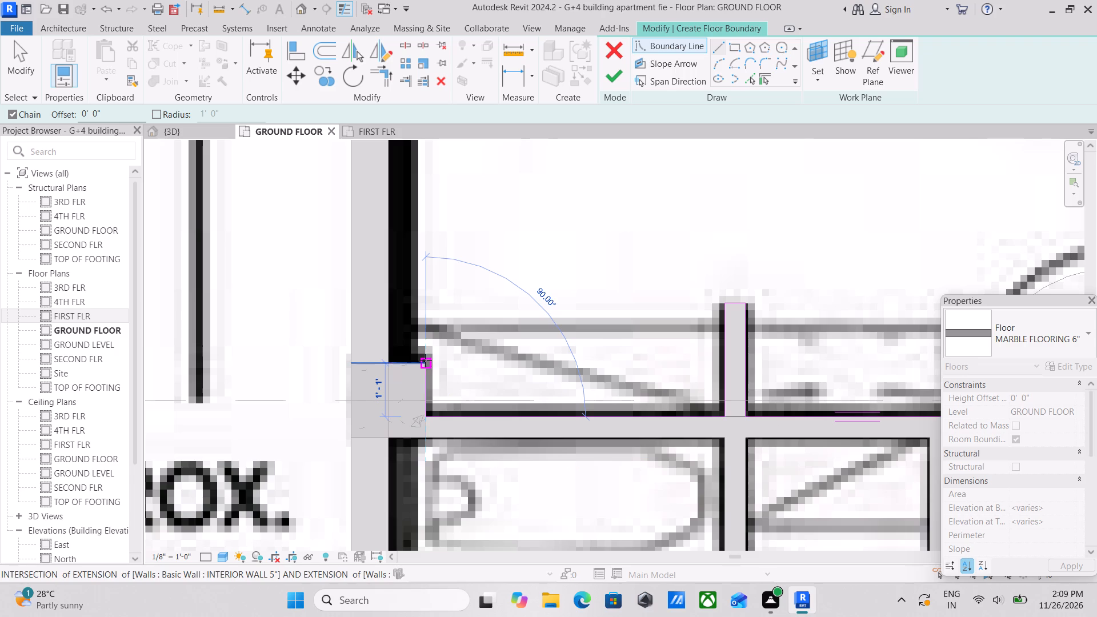
click(425, 363)
click(393, 363)
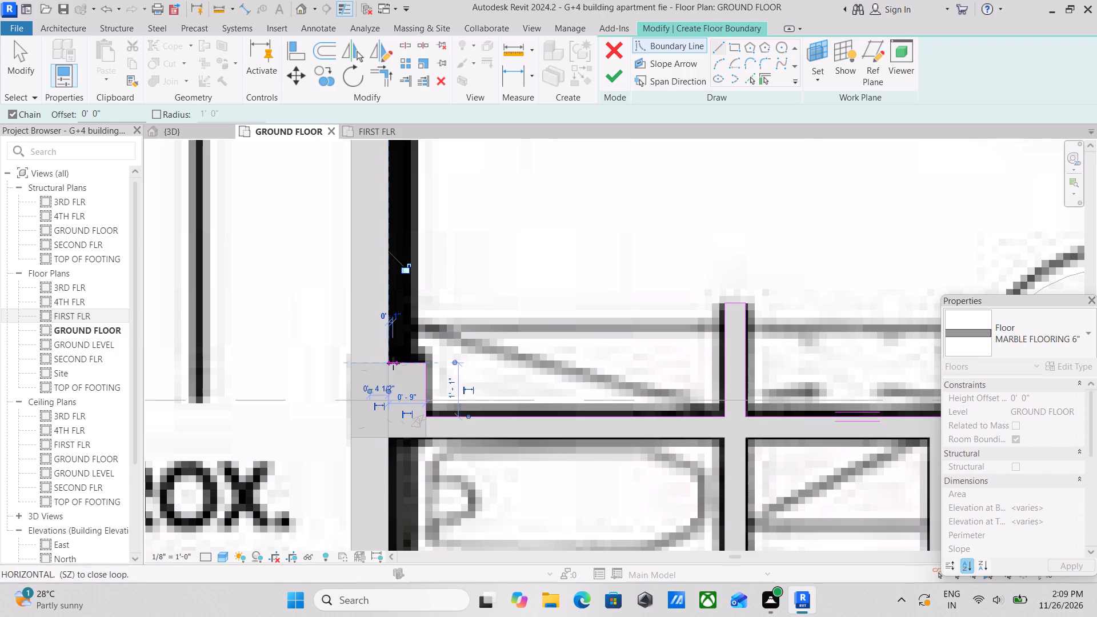
middle_drag(386, 248, 404, 504)
middle_drag(413, 273, 417, 497)
middle_drag(417, 300, 417, 430)
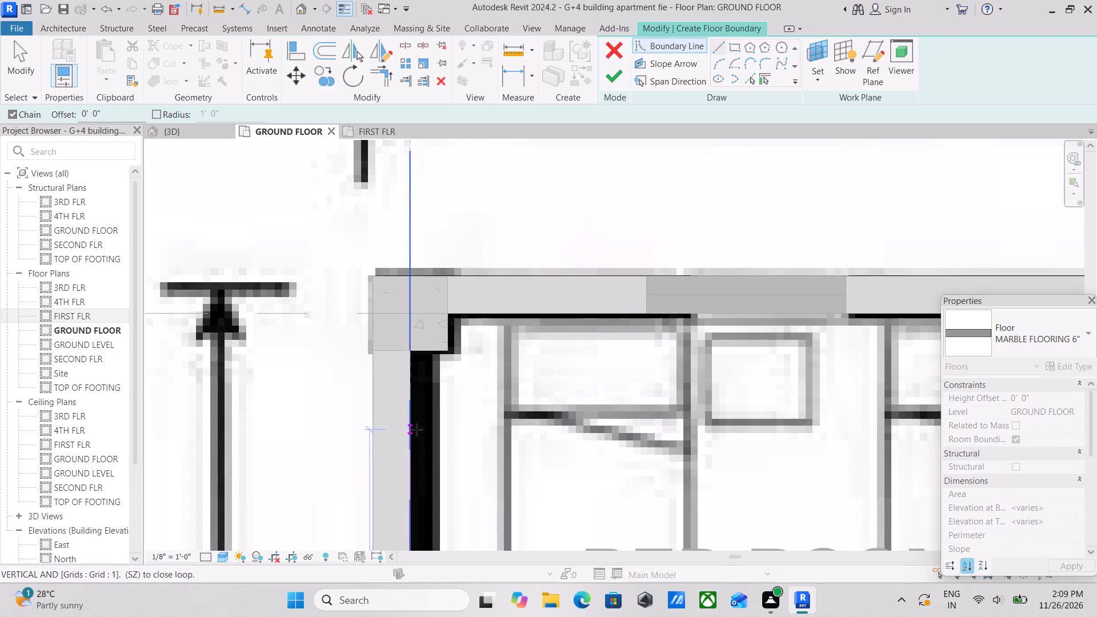
click(405, 351)
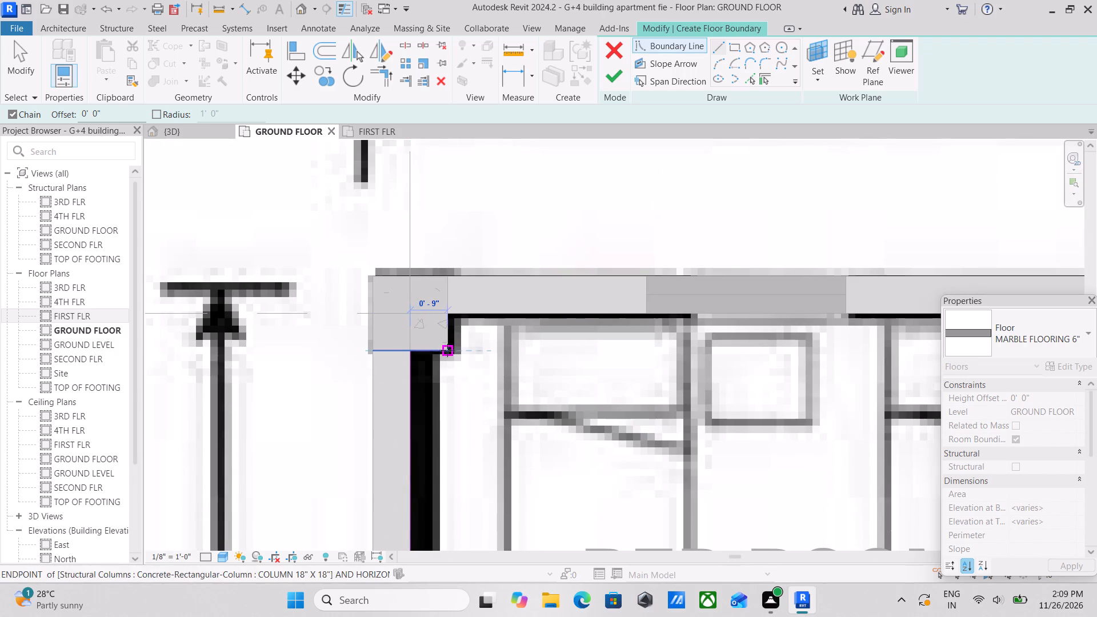
click(451, 352)
click(447, 307)
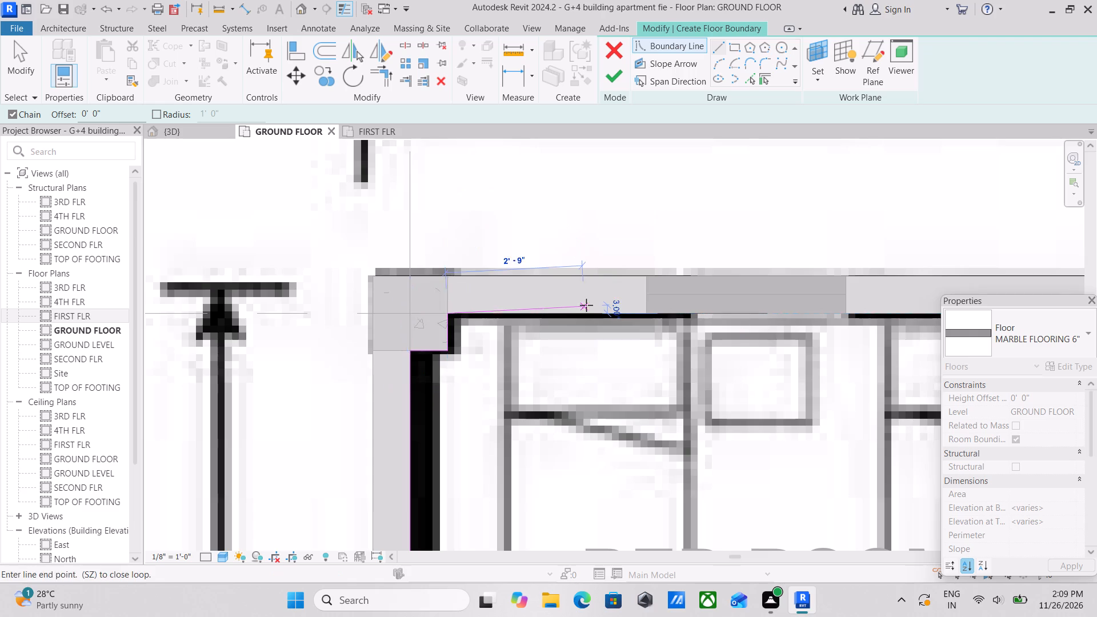
Extend the boundary along bedroom 11's north wall and around the northeast column, with a return of about 9" down its side.
middle_drag(586, 305, 367, 322)
middle_drag(592, 325, 291, 337)
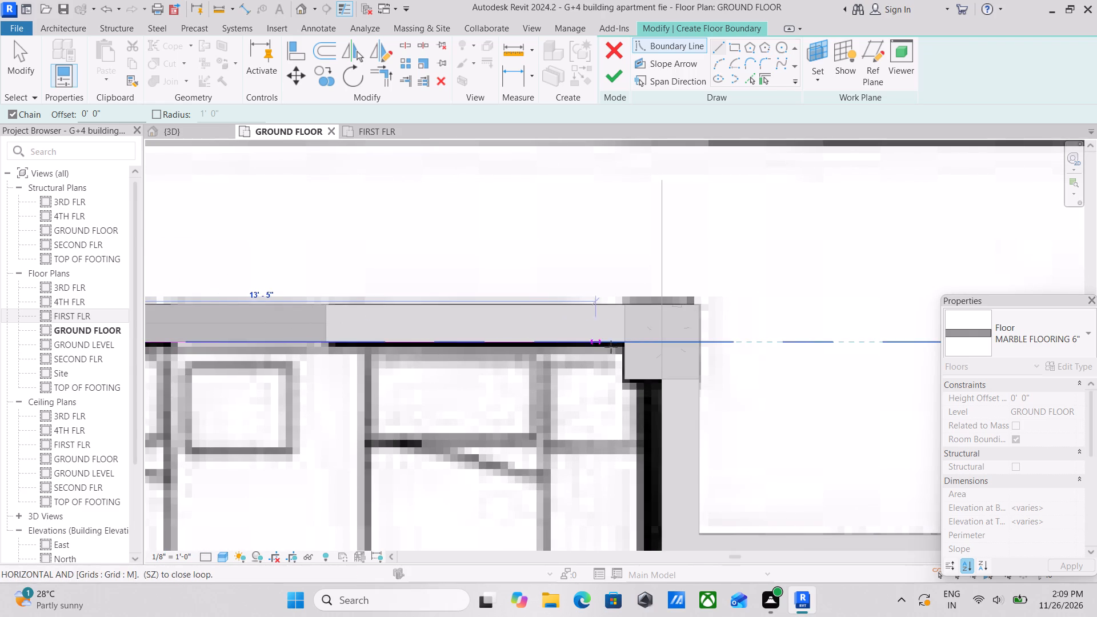
click(624, 346)
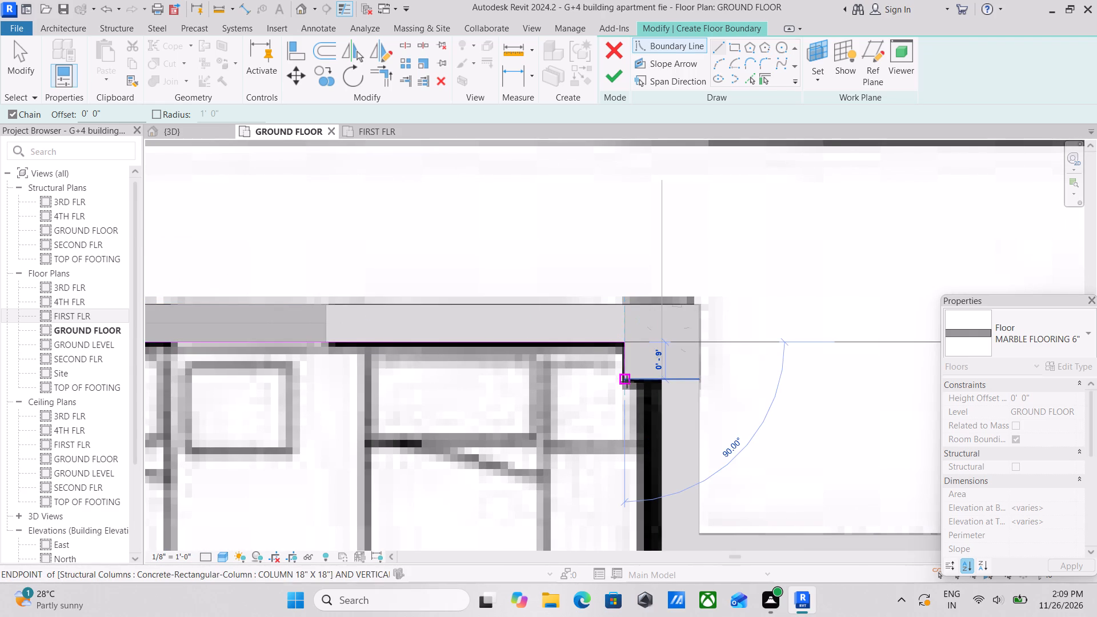
click(627, 382)
click(665, 383)
Run the boundary down bedroom 11's east wall, around the southeast column, and close the loop across the door opening.
scroll(666, 490, down, 2)
middle_drag(666, 490, 662, 328)
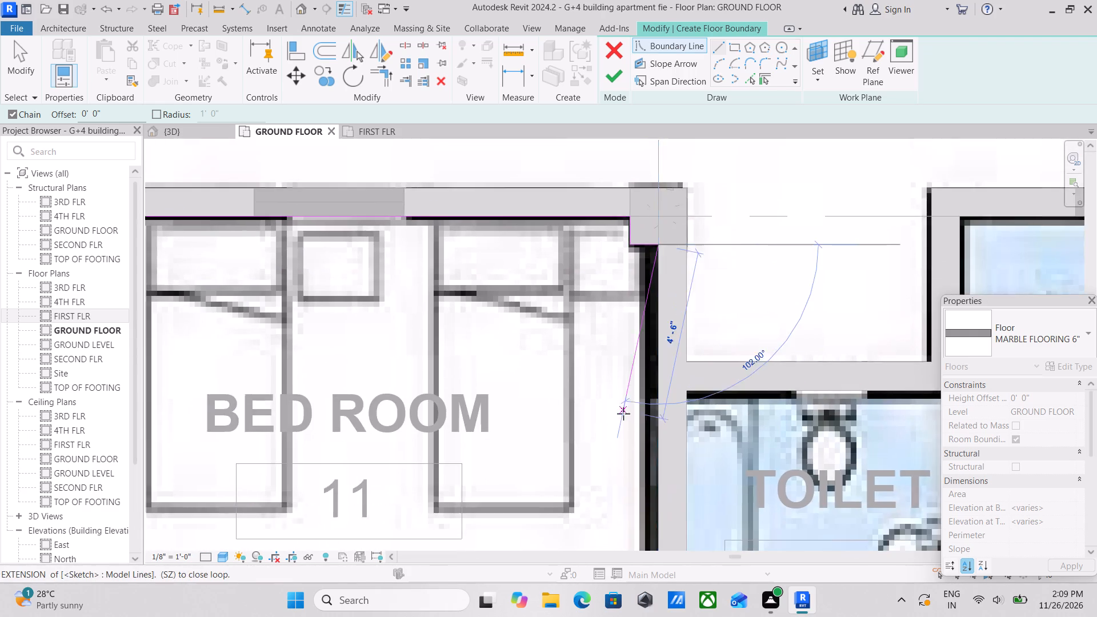
scroll(624, 415, down, 4)
middle_drag(632, 420, 691, 321)
scroll(713, 399, down, 2)
middle_drag(713, 399, 687, 370)
scroll(693, 407, up, 3)
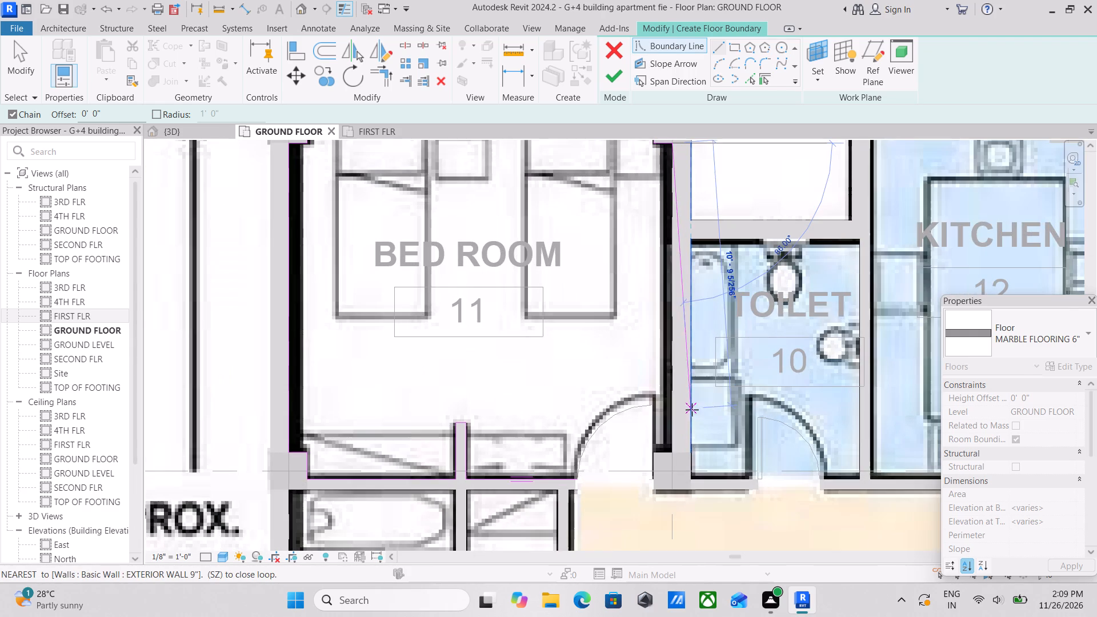
click(671, 458)
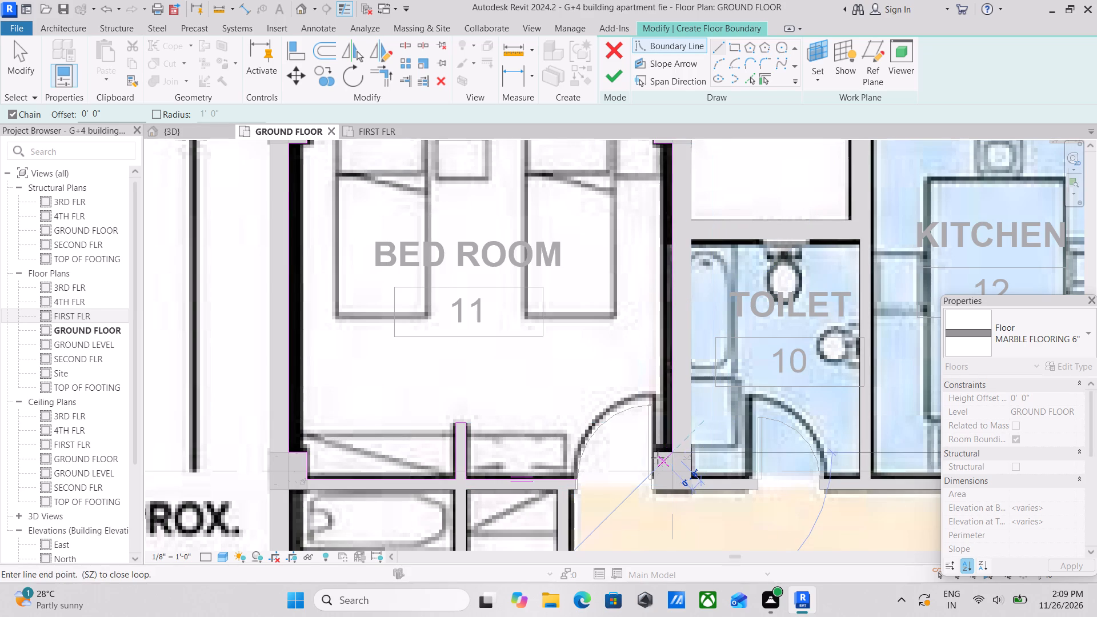
click(651, 458)
scroll(652, 458, up, 3)
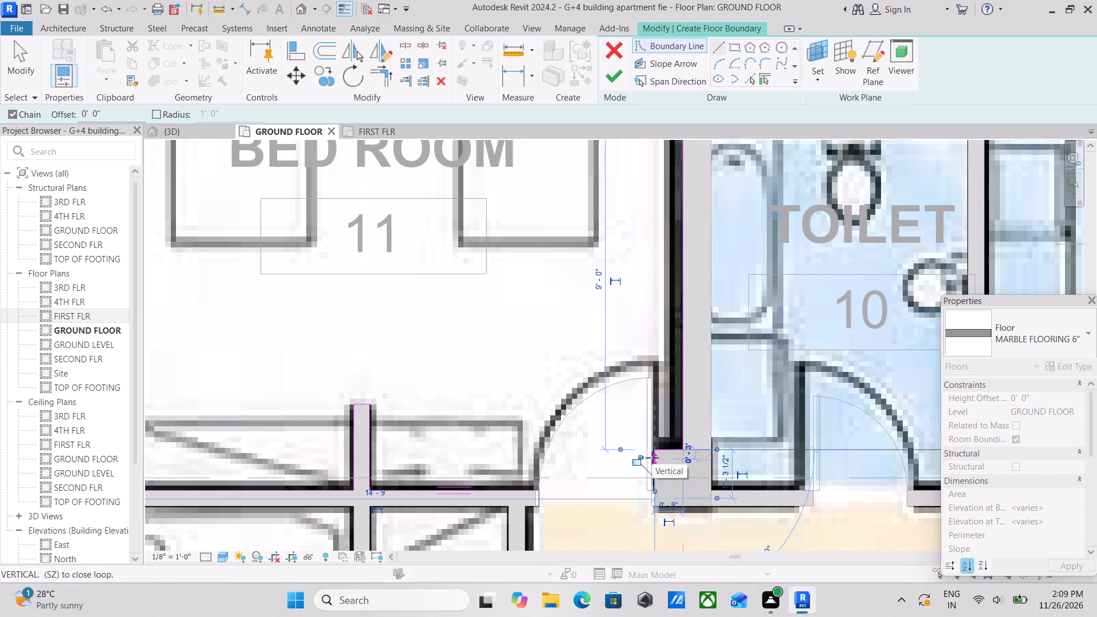
scroll(652, 458, down, 2)
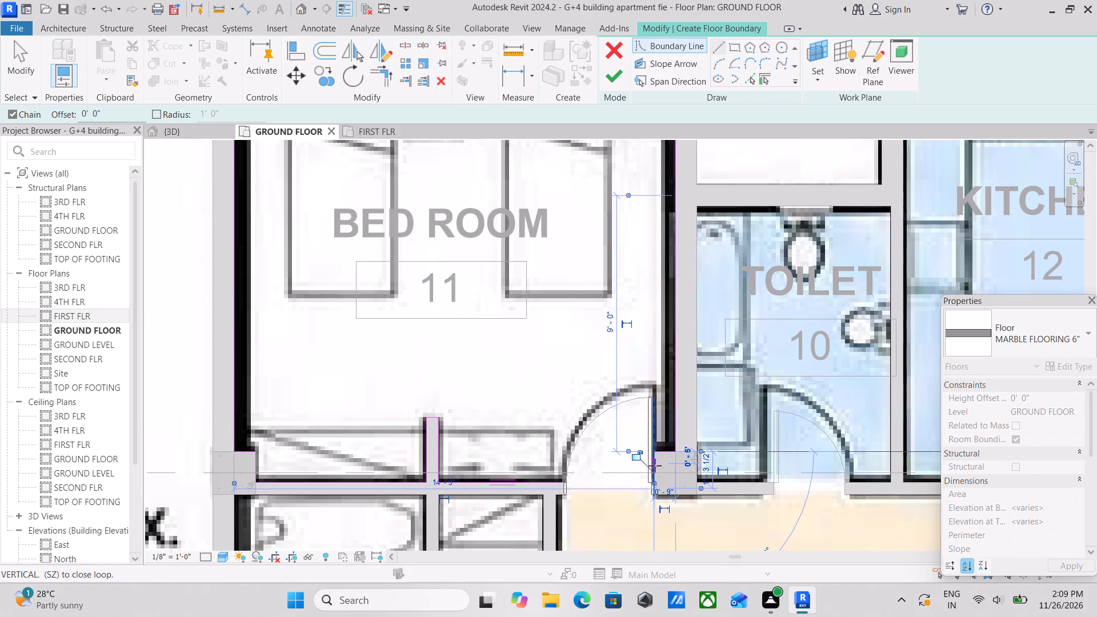
scroll(656, 472, up, 1)
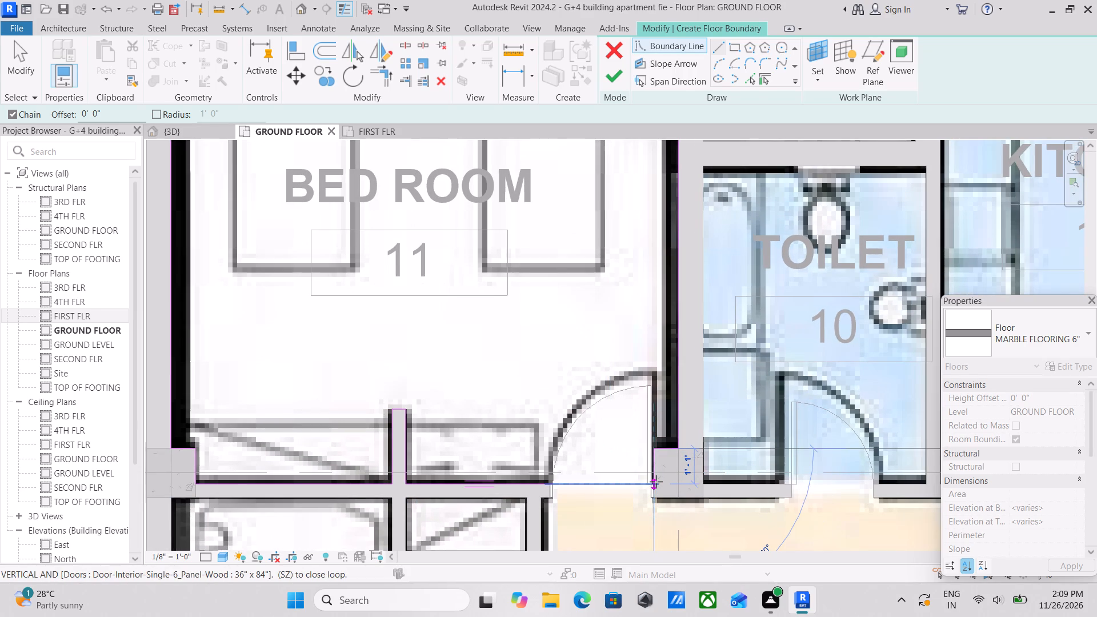
click(656, 482)
click(555, 484)
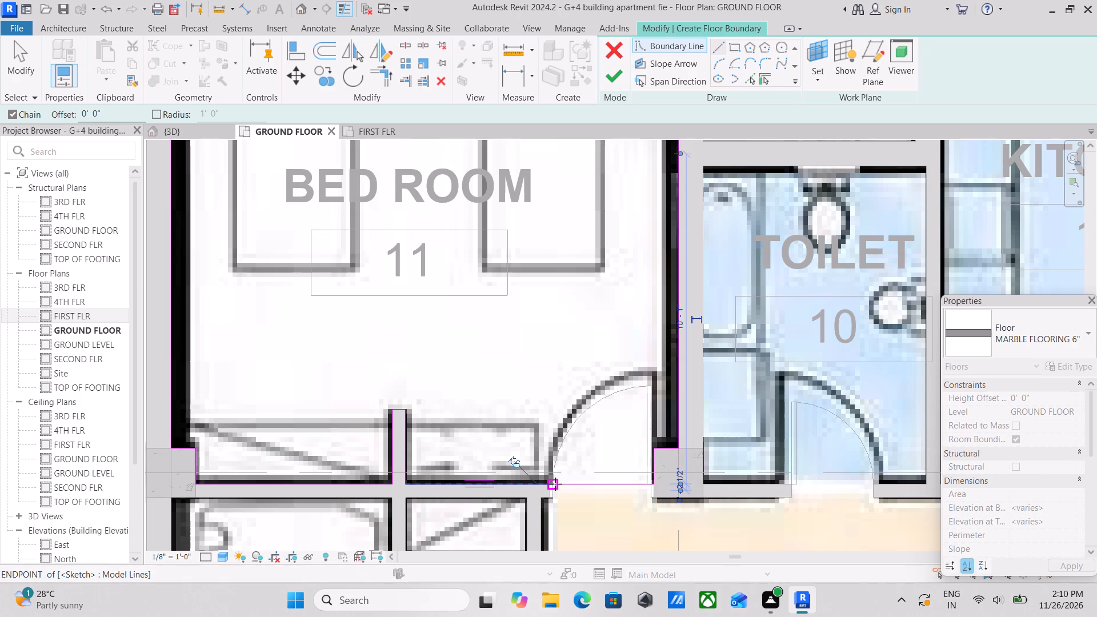
scroll(555, 484, down, 3)
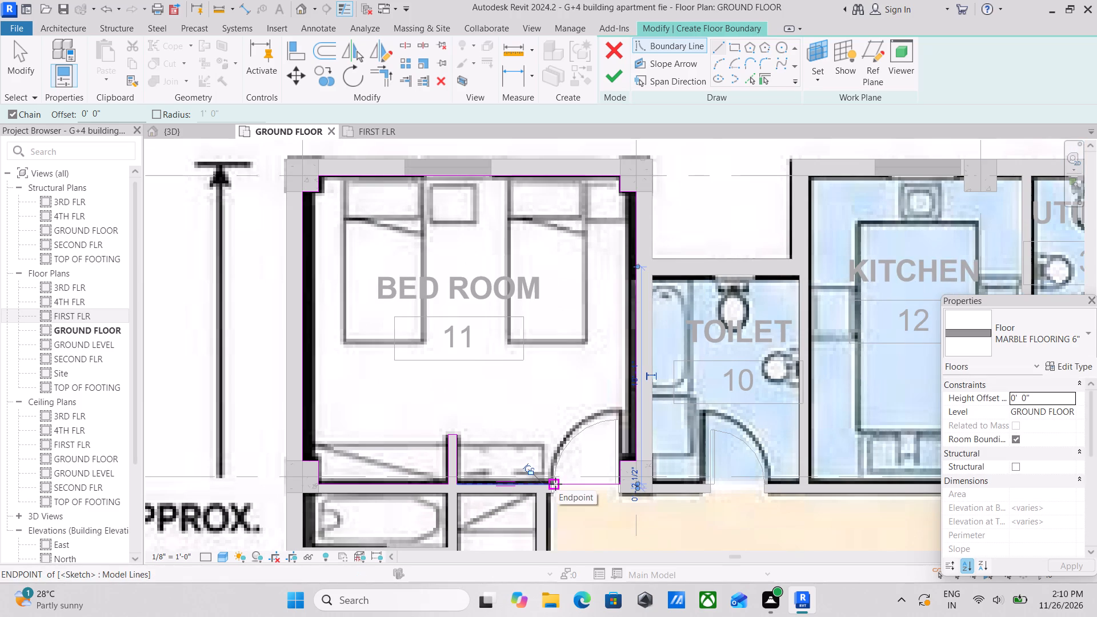
key(Escape)
Start bedroom 2's boundary at toilet 8's south wall, running about 10'-9" down the west wall and around the southwest column.
scroll(604, 367, down, 3)
middle_drag(713, 342, 507, 251)
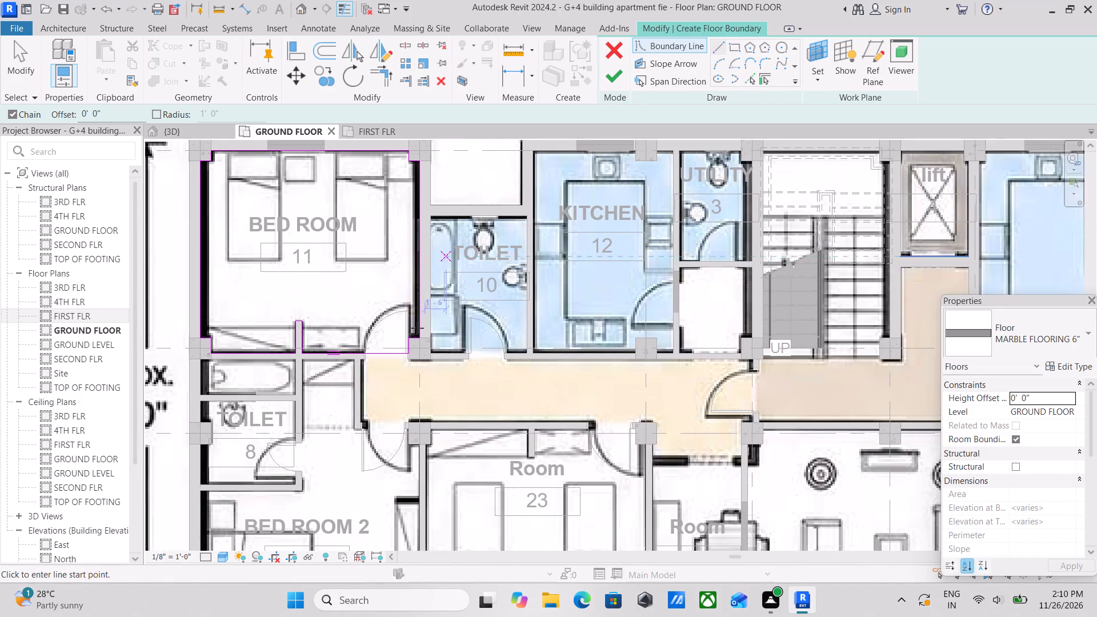
scroll(286, 395, down, 1)
middle_drag(286, 395, 436, 190)
scroll(342, 354, up, 3)
scroll(388, 242, up, 1)
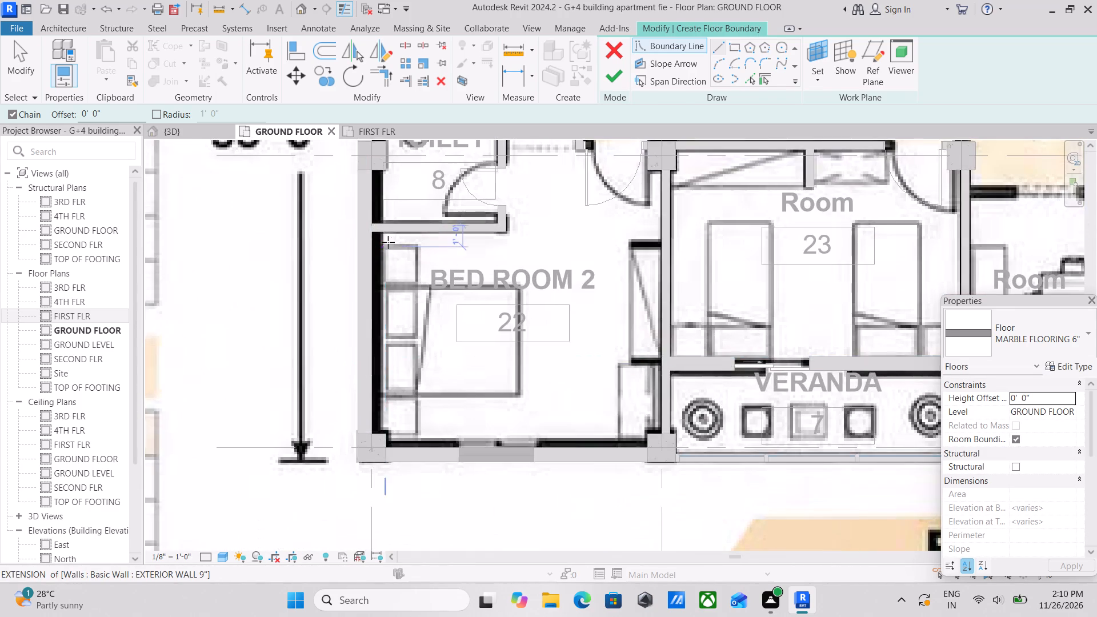
scroll(388, 242, up, 1)
middle_drag(388, 275, 395, 380)
scroll(385, 366, up, 2)
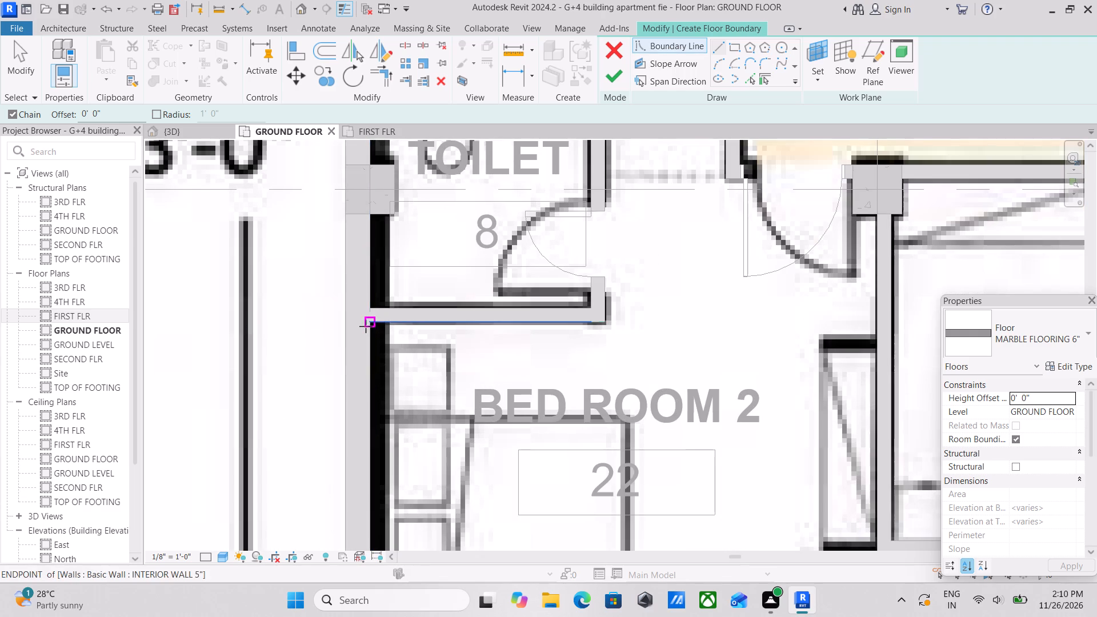
click(366, 326)
middle_drag(366, 445, 375, 236)
middle_drag(376, 382, 373, 333)
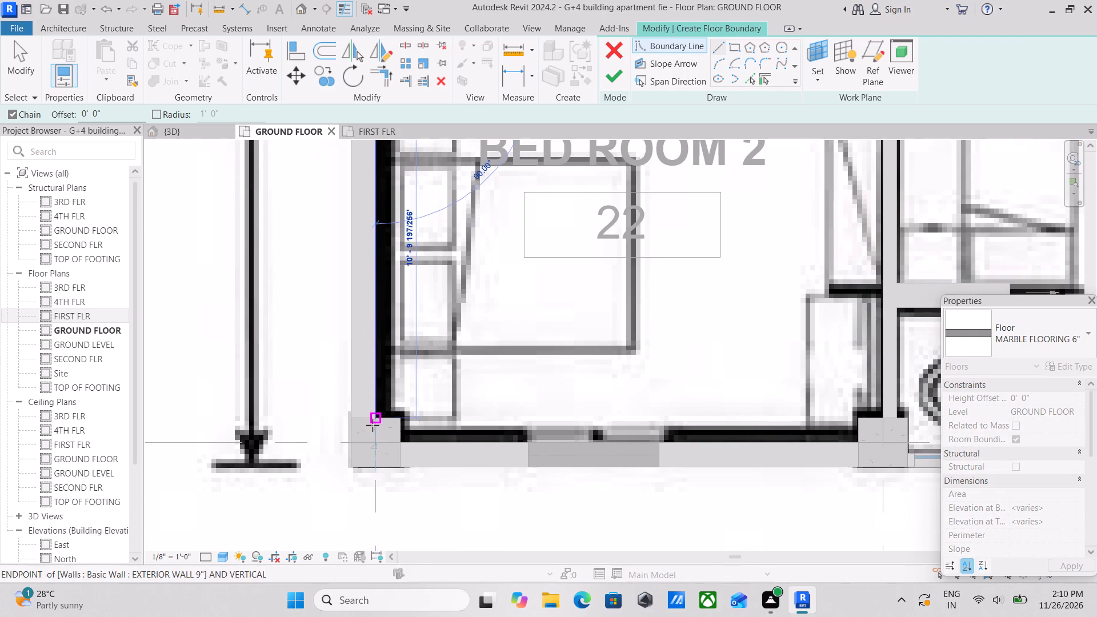
click(375, 418)
click(396, 419)
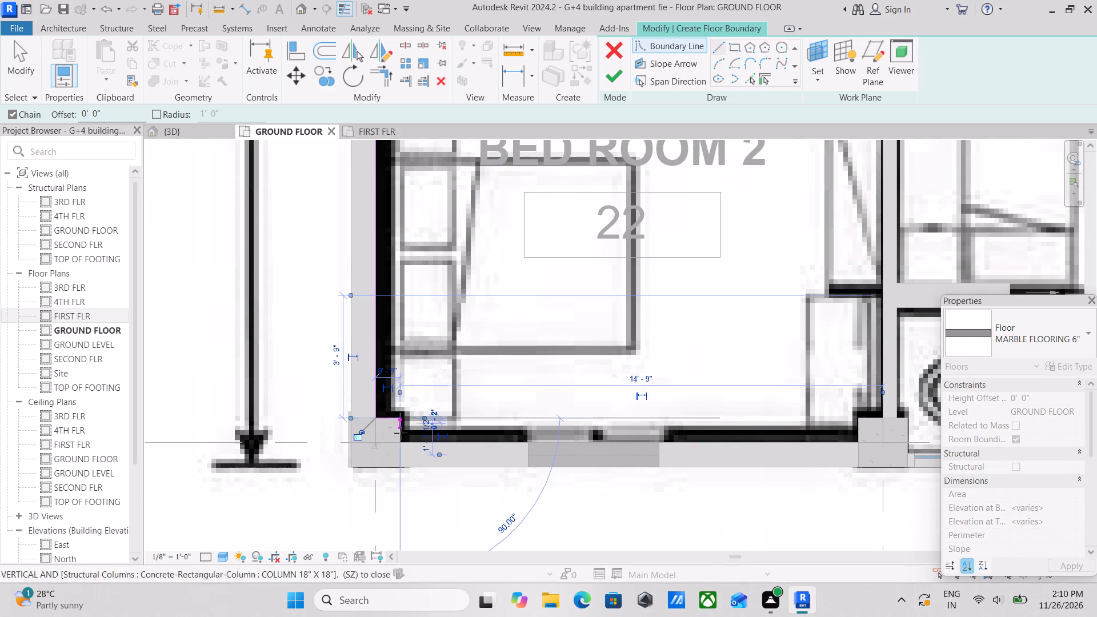
click(402, 440)
Continue the boundary along bedroom 2's south wall and around the southeast column to the east wall's inner face.
middle_drag(517, 445, 330, 455)
middle_drag(479, 455, 355, 466)
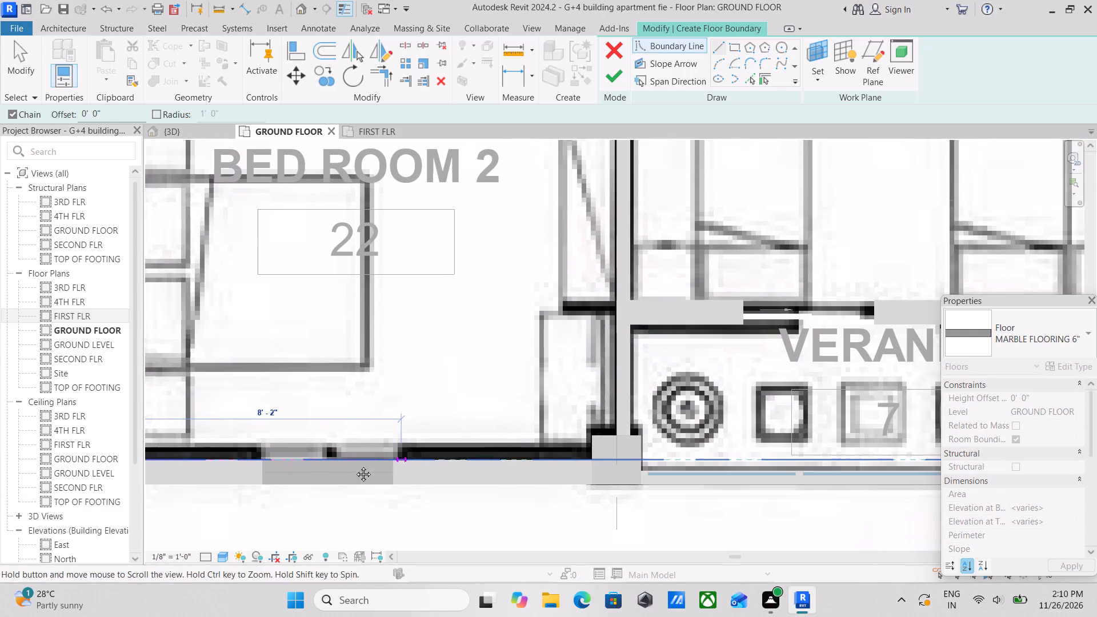
middle_drag(355, 466, 355, 466)
click(545, 463)
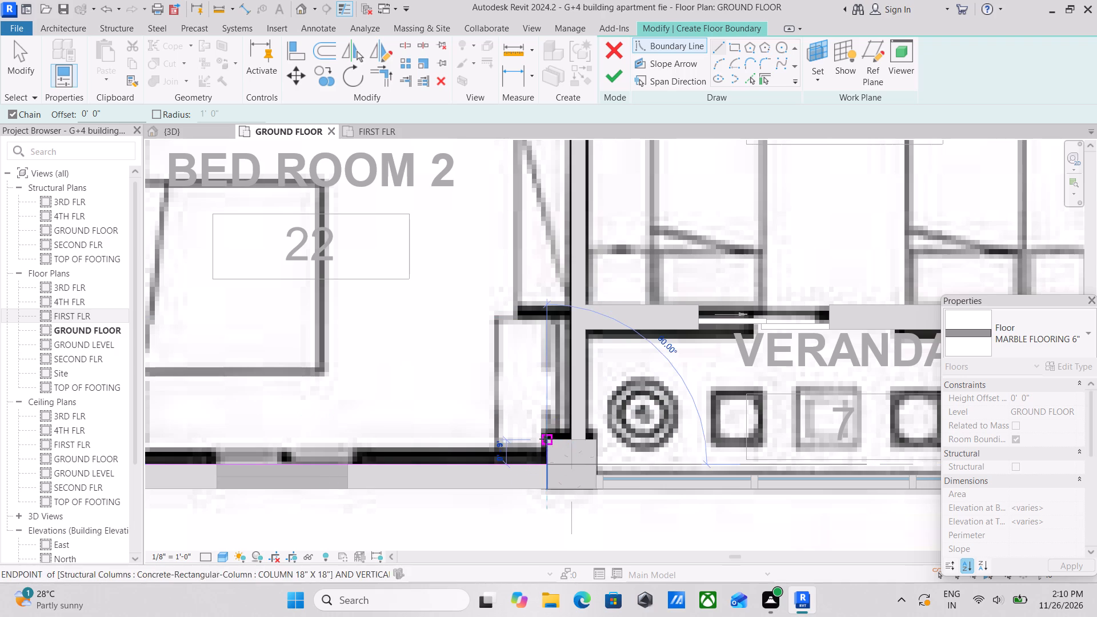
scroll(550, 444, up, 3)
click(550, 442)
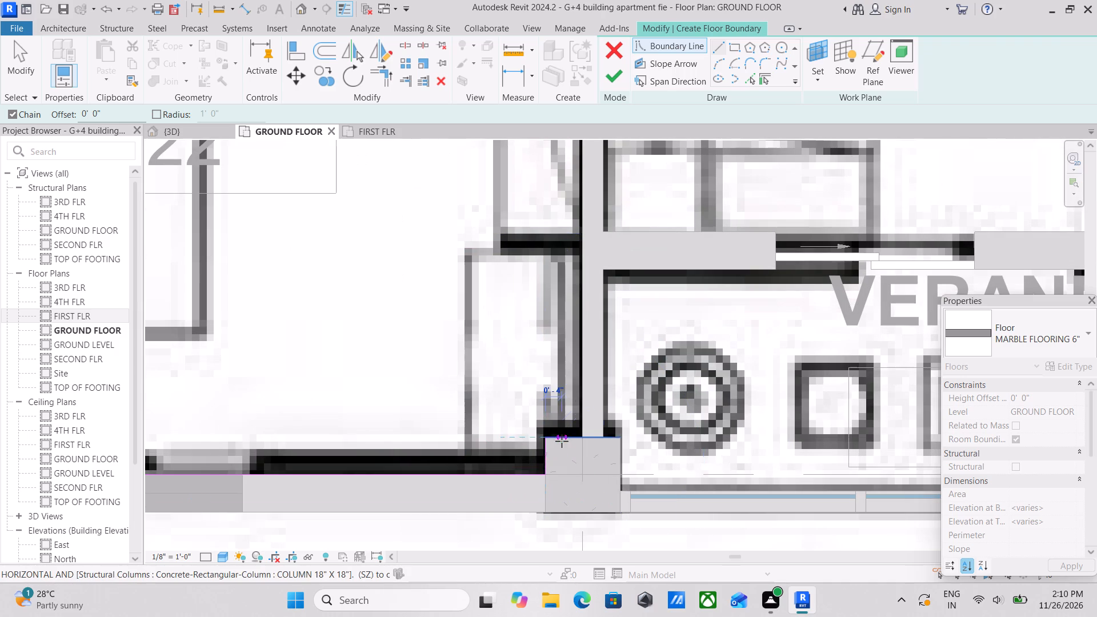
click(583, 441)
Run the boundary up bedroom 2's east wall and around the column beside its door, about 1'-1" up the column face.
middle_drag(592, 361, 591, 493)
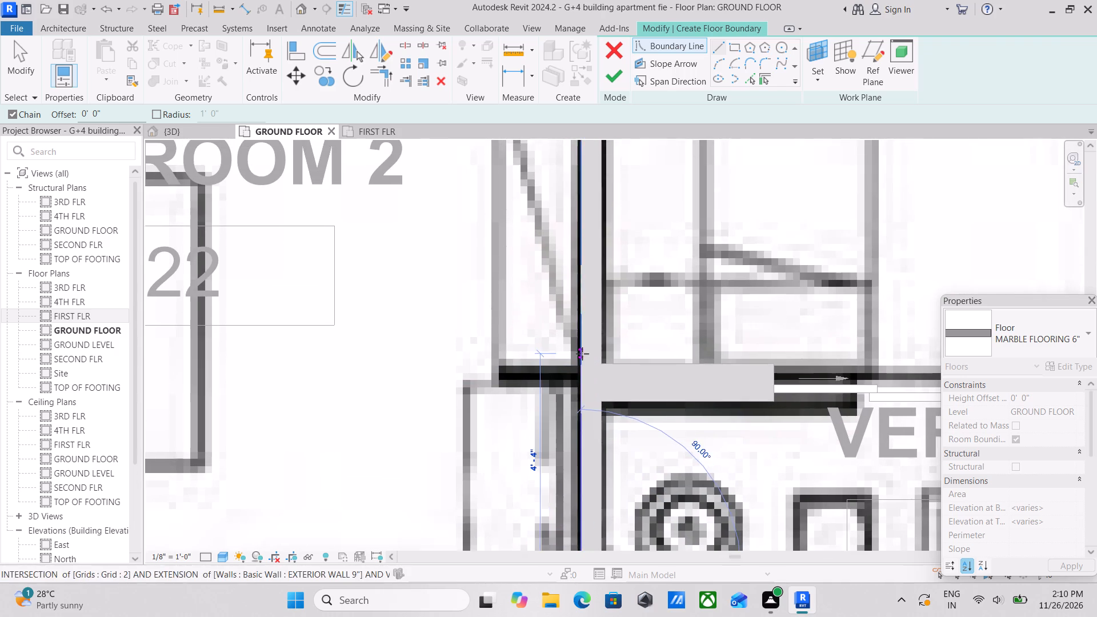
middle_drag(581, 358, 572, 512)
scroll(568, 377, down, 10)
middle_drag(568, 377, 572, 443)
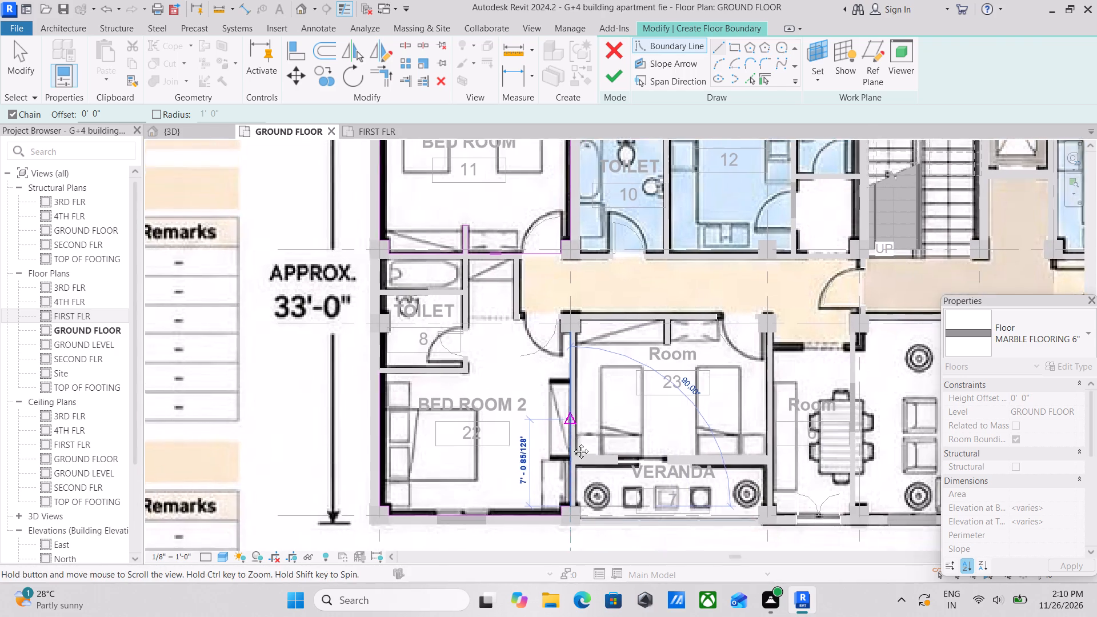
middle_drag(572, 443, 576, 455)
scroll(577, 361, up, 6)
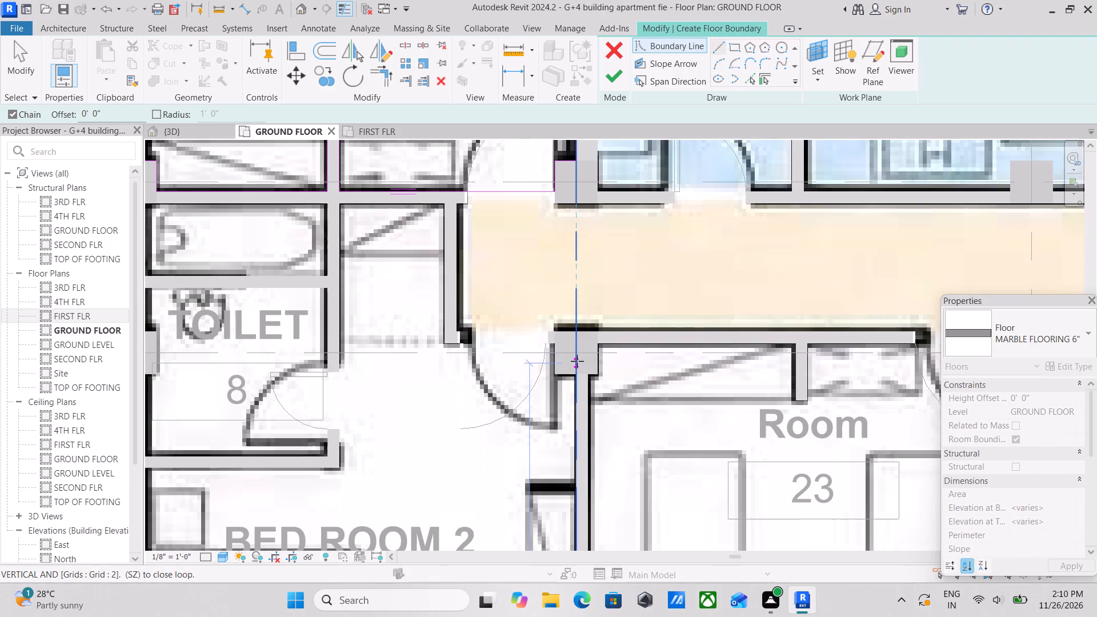
click(577, 376)
click(556, 376)
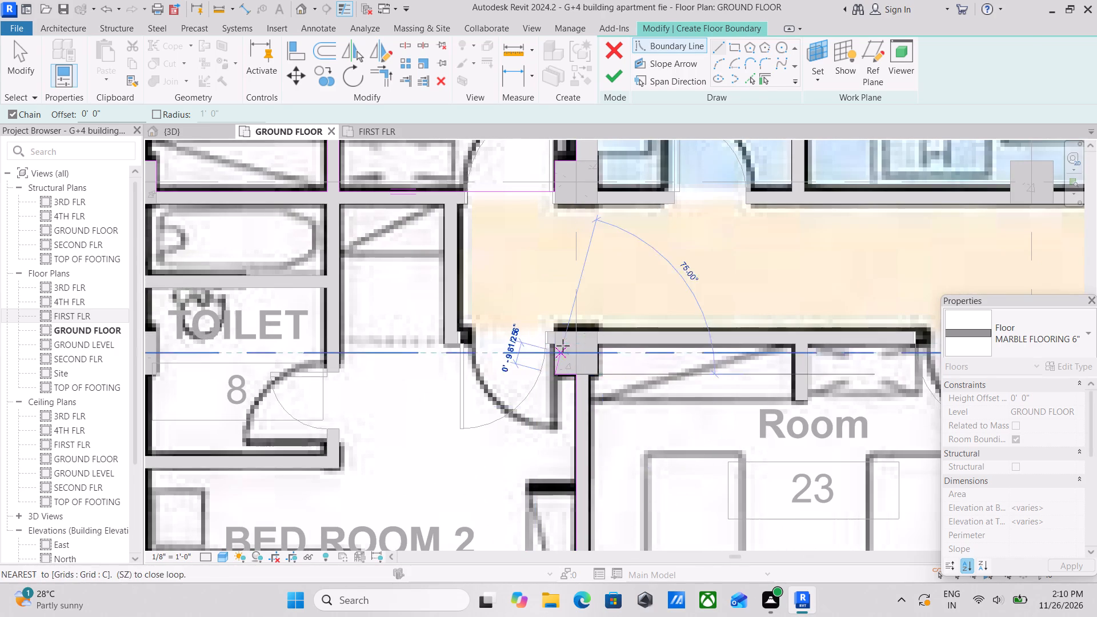
scroll(563, 346, up, 6)
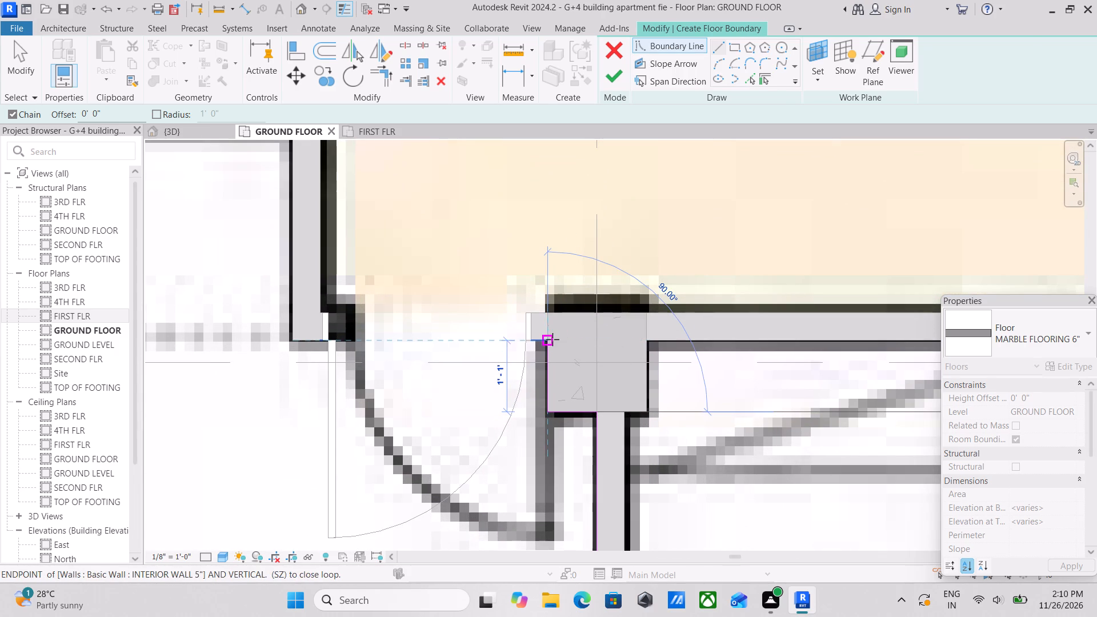
click(552, 338)
Carry the boundary about 3'-1" across bedroom 2's doorway, around the wall end, and north along that wall to bedroom 11's south wall.
click(522, 338)
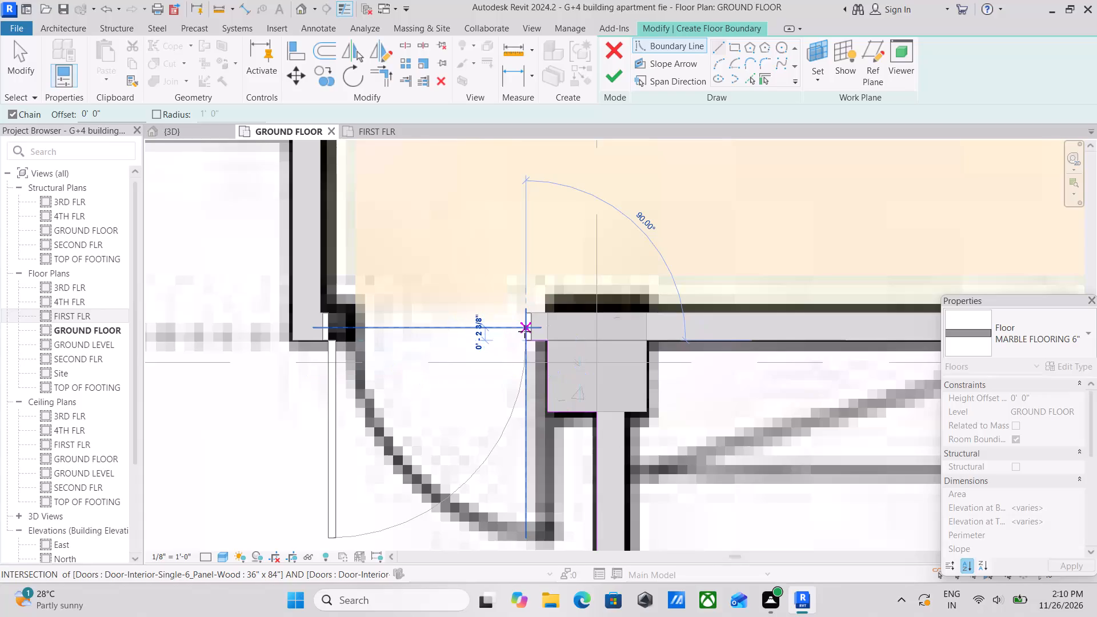
click(525, 329)
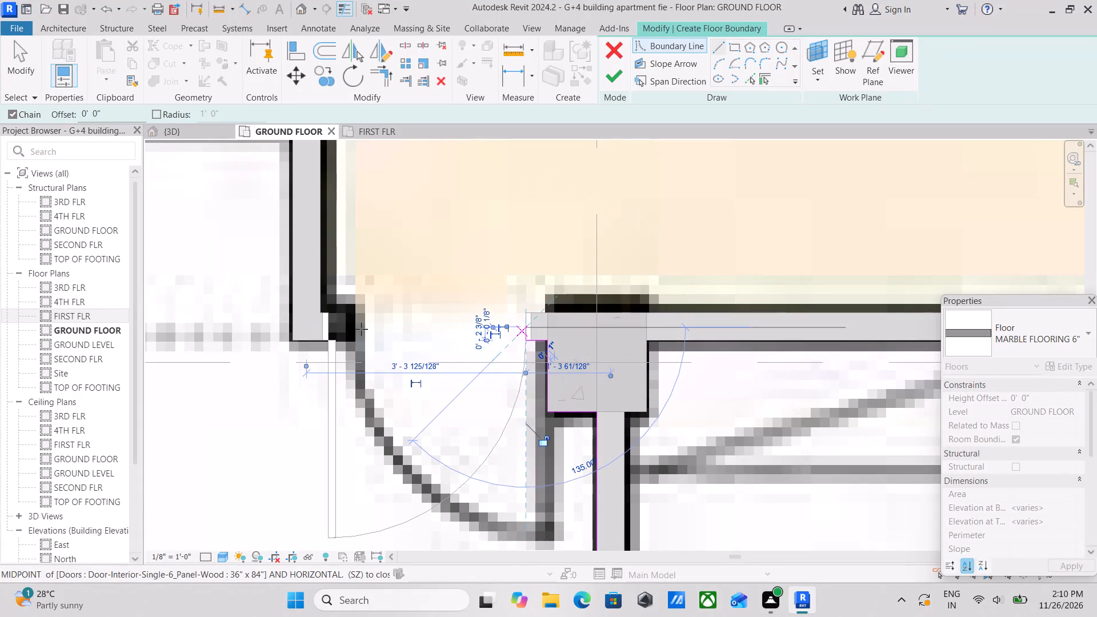
click(325, 329)
click(325, 339)
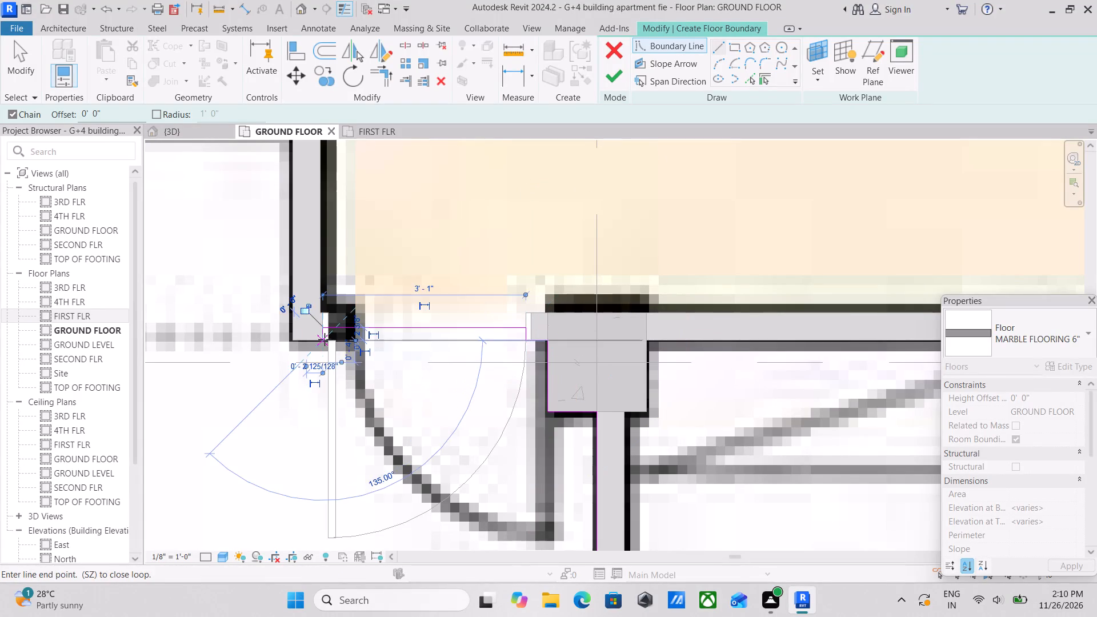
middle_drag(330, 343, 475, 414)
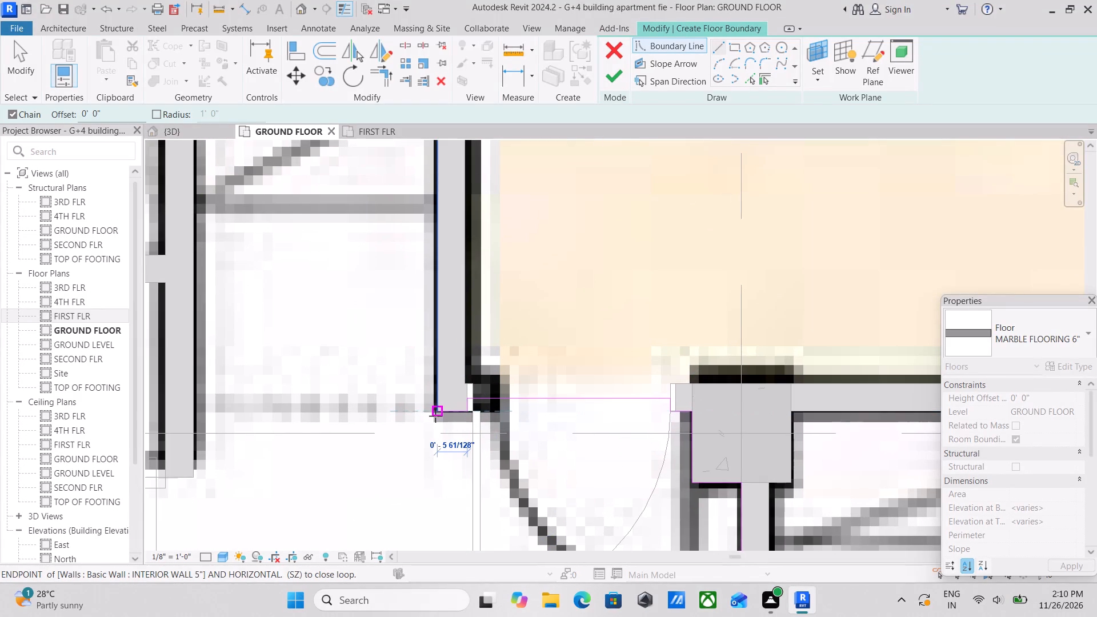
click(435, 416)
middle_drag(430, 338, 455, 524)
middle_drag(473, 354, 468, 432)
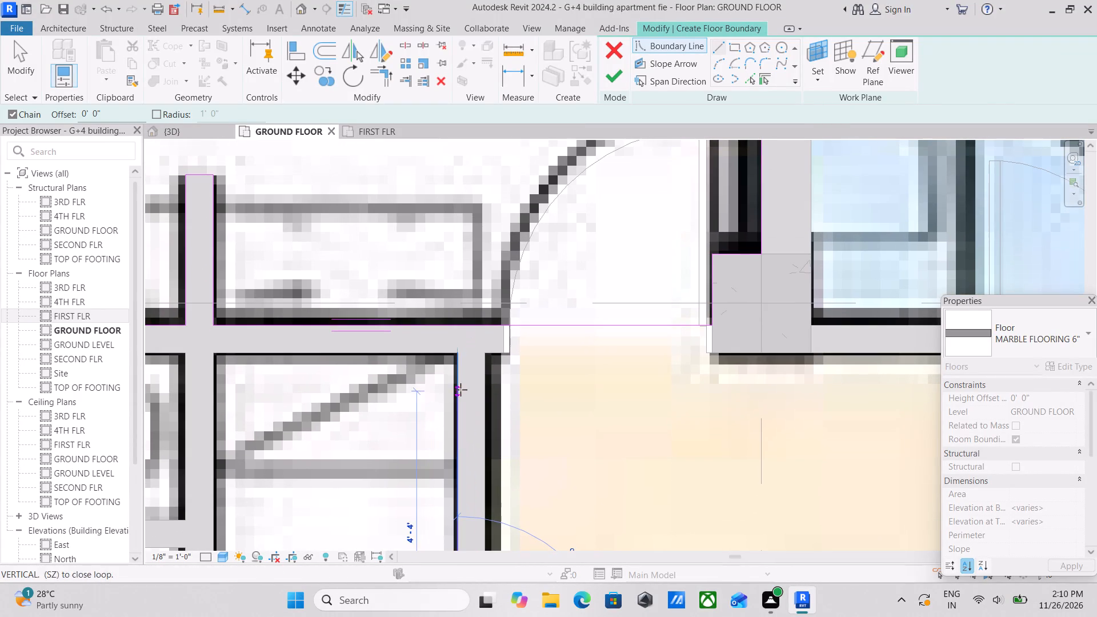
click(454, 355)
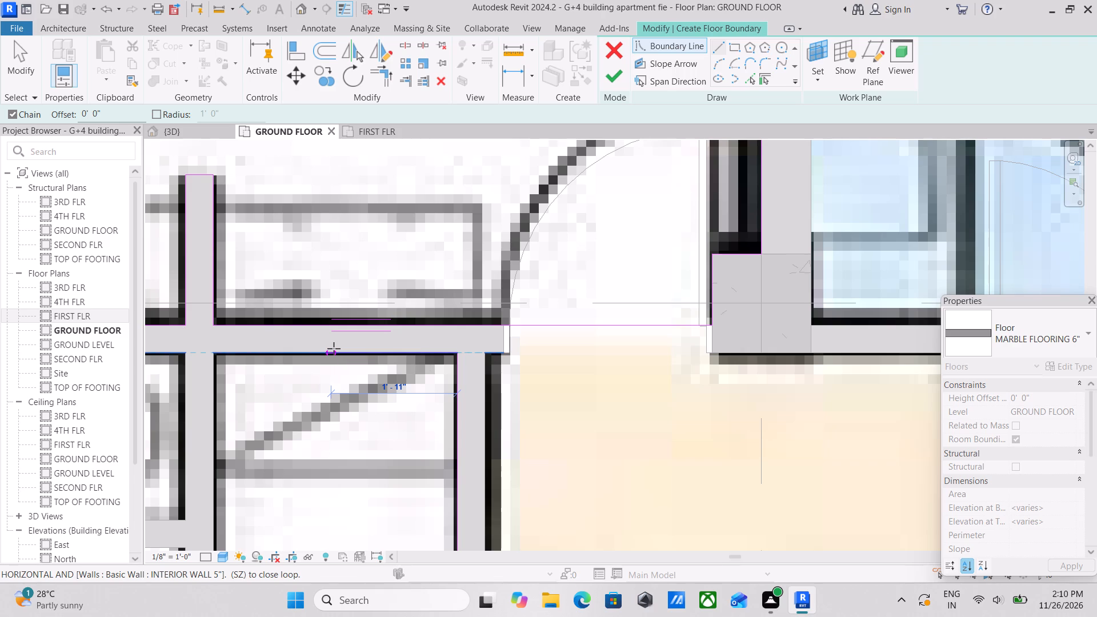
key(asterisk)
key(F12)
Run the boundary 3'-8 1/2" west along bedroom 11's south wall and down toilet 8's east wall to the doorway edge.
scroll(484, 341, down, 2)
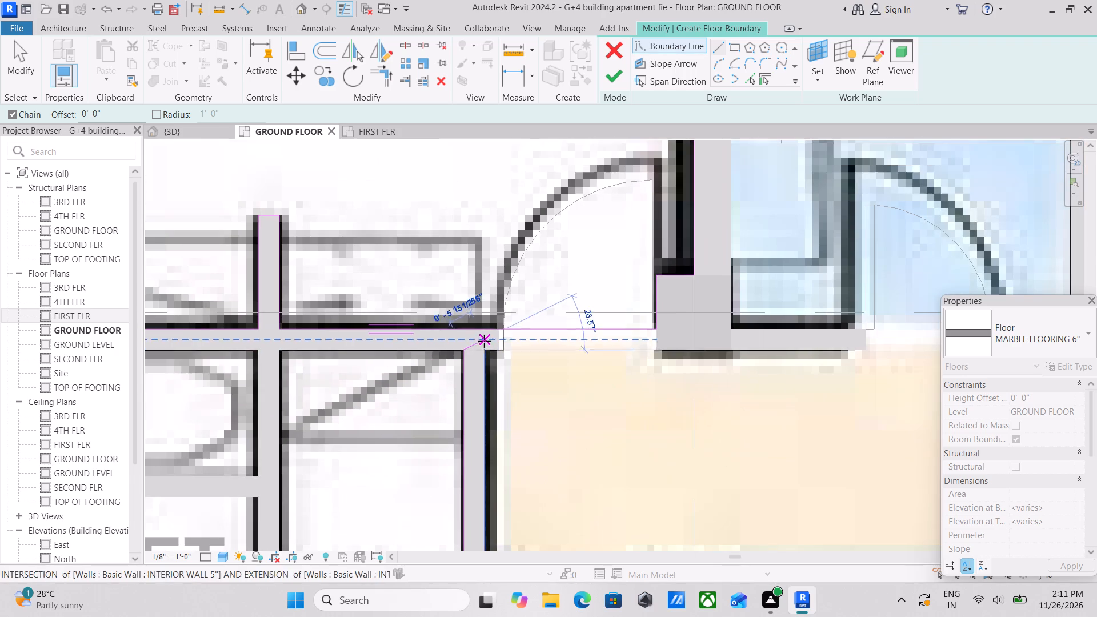
scroll(511, 435, down, 2)
middle_drag(510, 432, 525, 370)
middle_drag(349, 333, 438, 335)
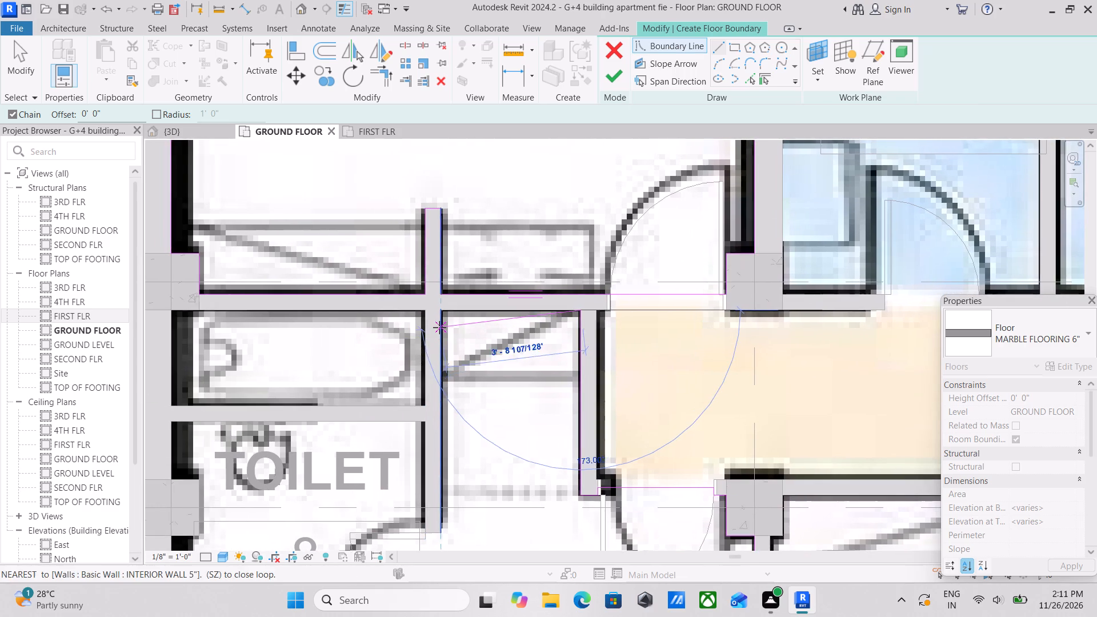
scroll(439, 327, up, 7)
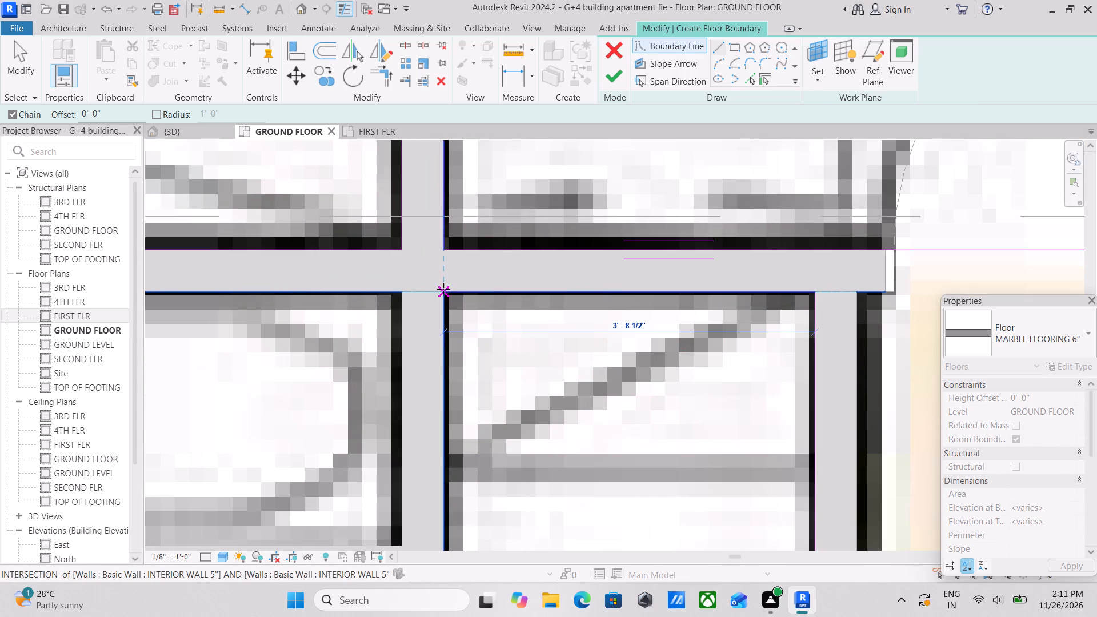
click(444, 289)
middle_drag(437, 428, 446, 339)
scroll(453, 444, down, 1)
middle_drag(453, 444, 467, 368)
scroll(459, 487, down, 1)
middle_drag(459, 487, 473, 355)
scroll(488, 475, down, 1)
middle_drag(488, 475, 487, 383)
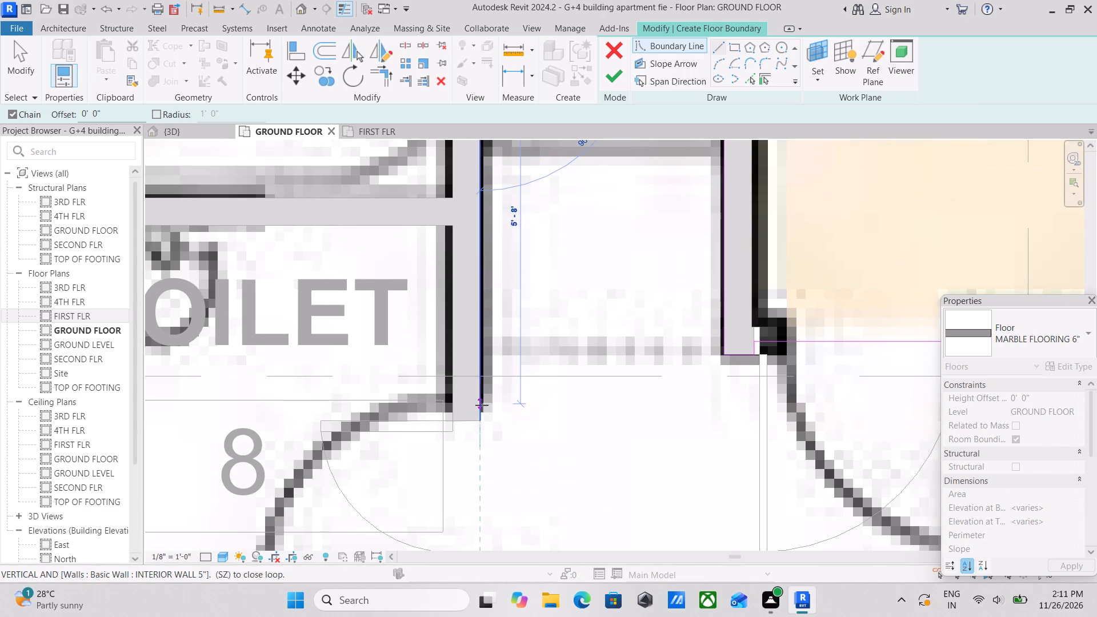
click(479, 421)
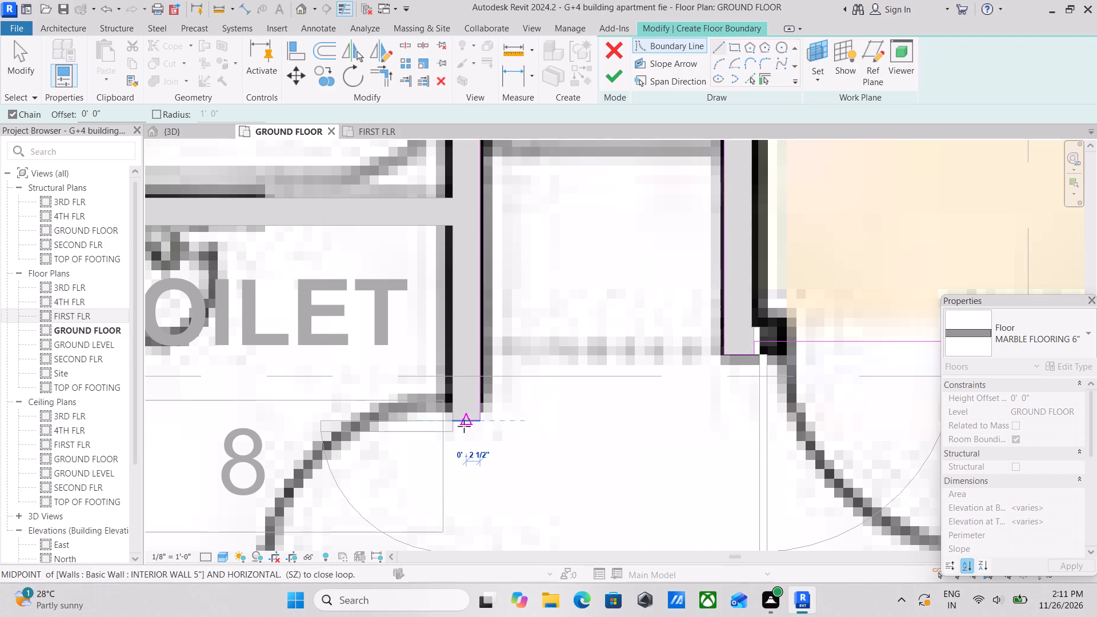
Carry the boundary 2'-0" across toilet 8's doorway on the wall centreline, then 1'-4 1/2" down the outer face to the wall corner.
click(464, 426)
middle_drag(460, 487, 465, 339)
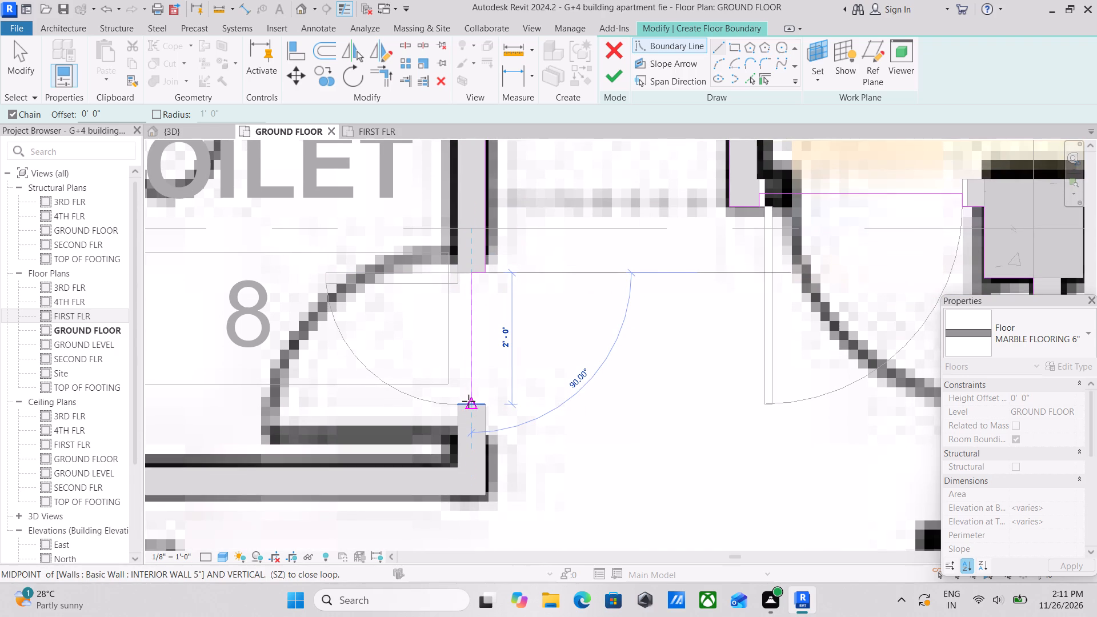
click(469, 401)
scroll(491, 403, down, 1)
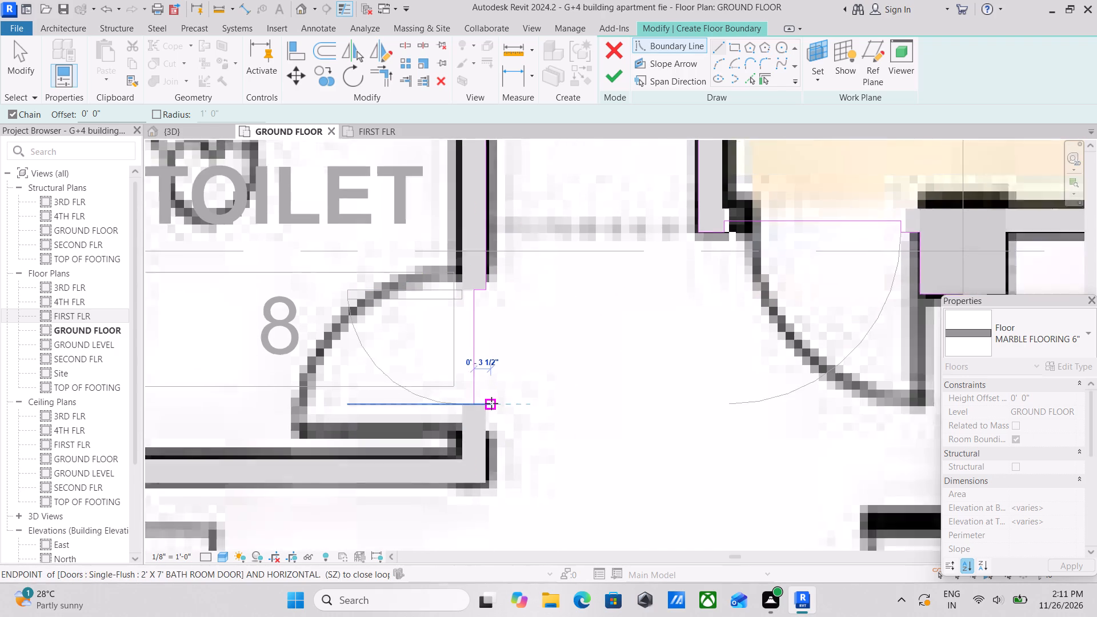
scroll(491, 403, down, 2)
middle_drag(491, 403, 584, 328)
scroll(584, 328, up, 4)
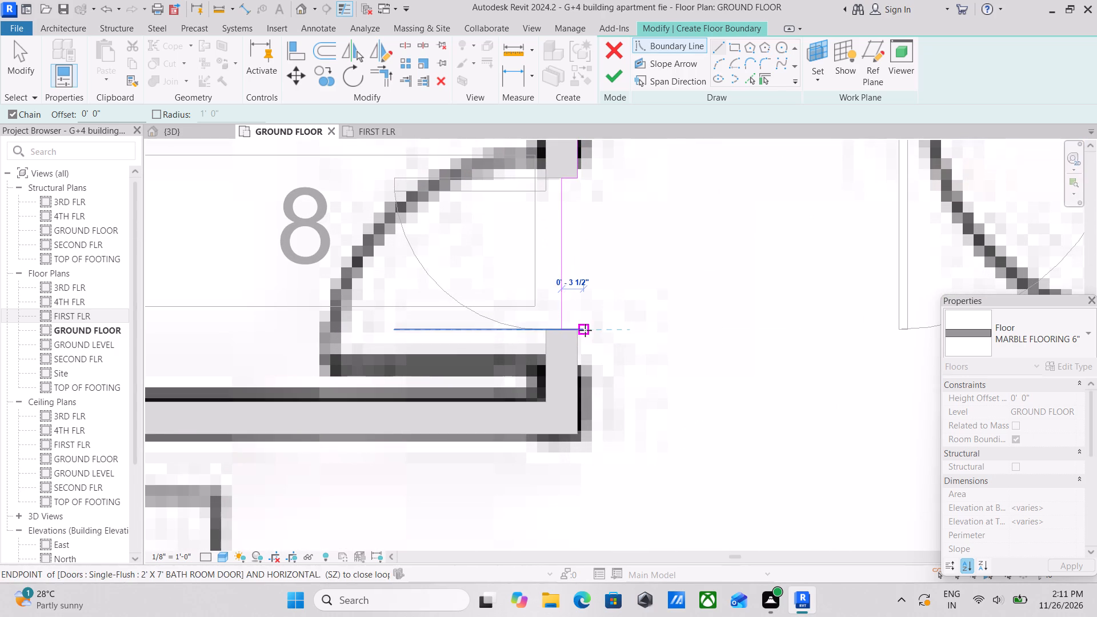
click(576, 330)
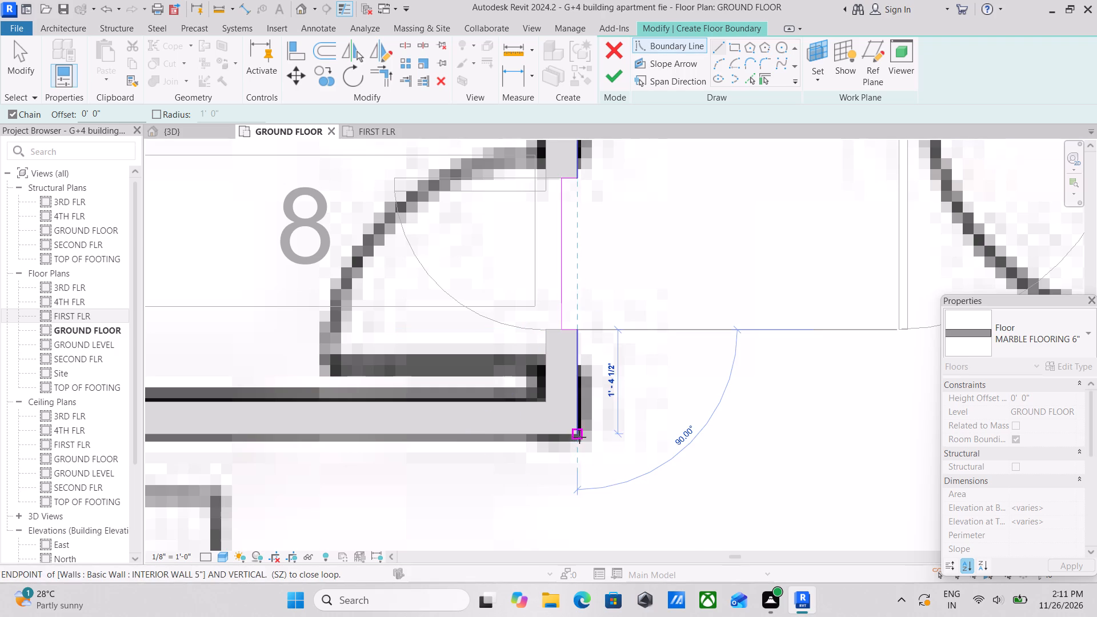
click(579, 437)
Close bedroom 2's boundary with a line about 7'-2" long running west along toilet 8's south wall to the starting point.
middle_drag(457, 434, 668, 376)
middle_drag(429, 370, 579, 350)
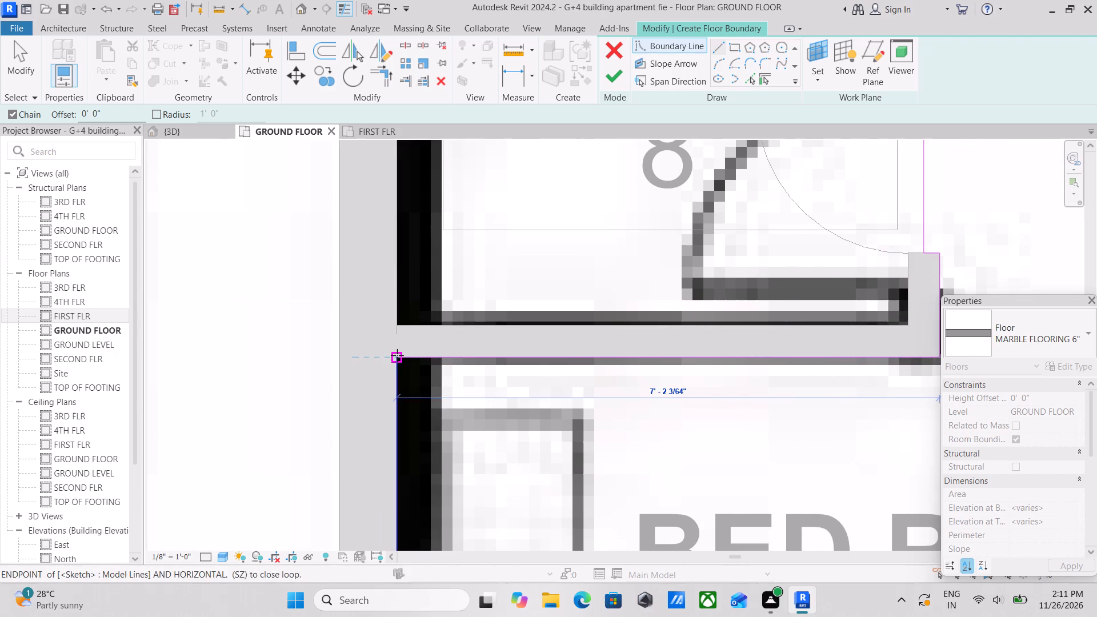
click(397, 355)
key(Escape)
Examine the closed bedroom 2 boundary around toilet 8 and the bedroom entrance.
scroll(825, 280, down, 2)
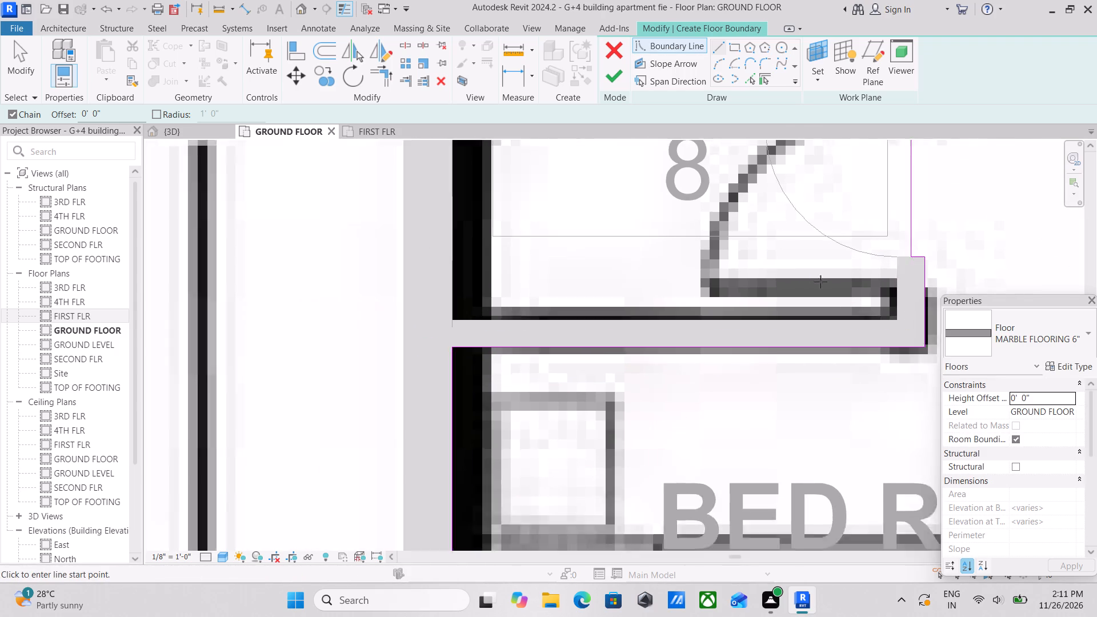
scroll(820, 282, down, 1)
scroll(642, 302, down, 1)
middle_drag(642, 302, 530, 409)
middle_drag(792, 280, 612, 379)
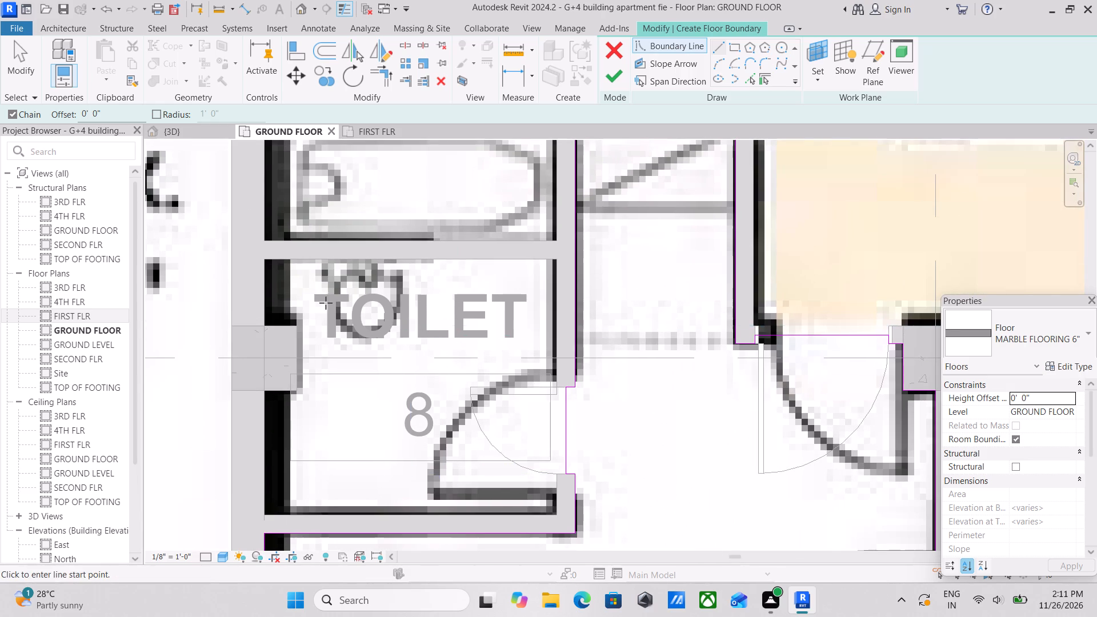
scroll(279, 318, up, 1)
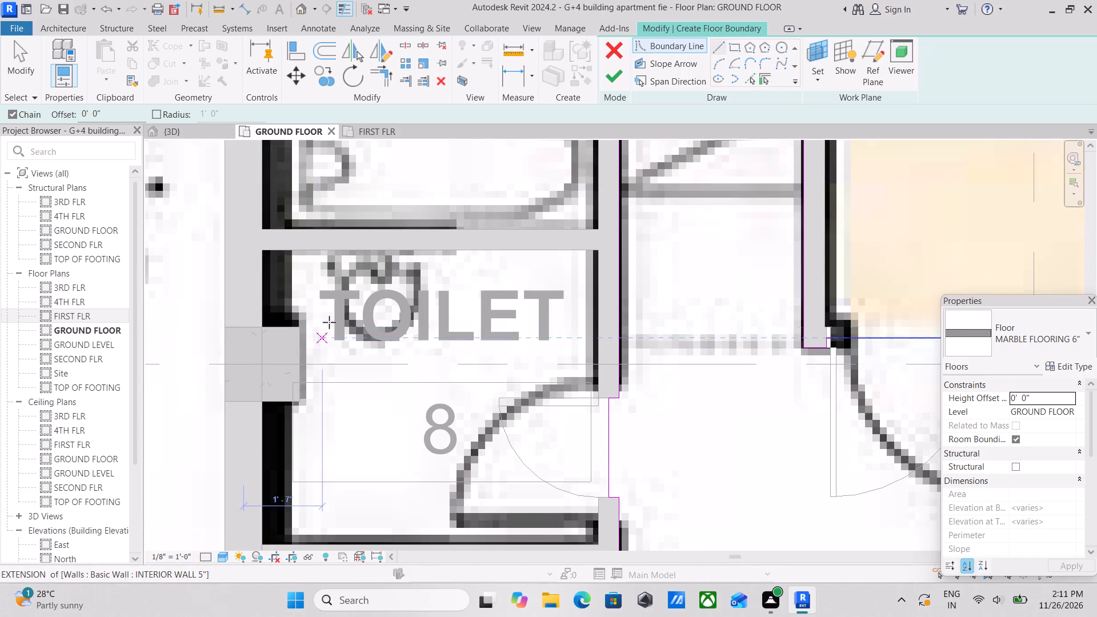
scroll(471, 277, down, 2)
scroll(576, 274, down, 2)
middle_drag(539, 343, 514, 403)
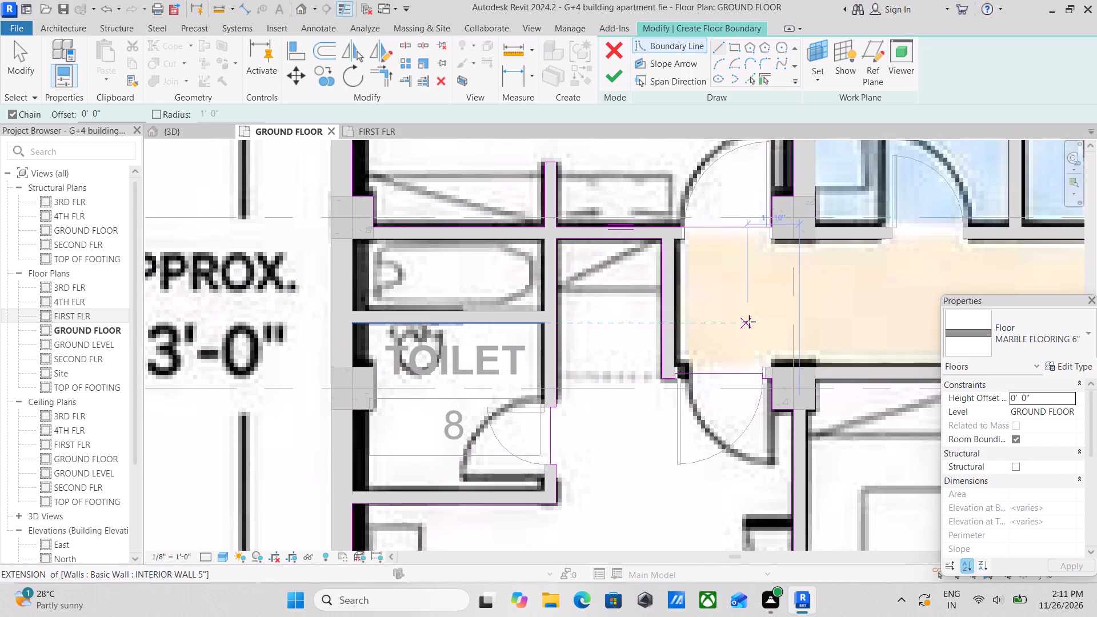
Start room 23's boundary at its southwest corner and run it along the veranda wall's inner face to the east wall.
middle_drag(734, 318, 640, 271)
scroll(670, 305, down, 3)
middle_drag(655, 302, 537, 202)
scroll(646, 349, down, 1)
middle_drag(638, 349, 540, 263)
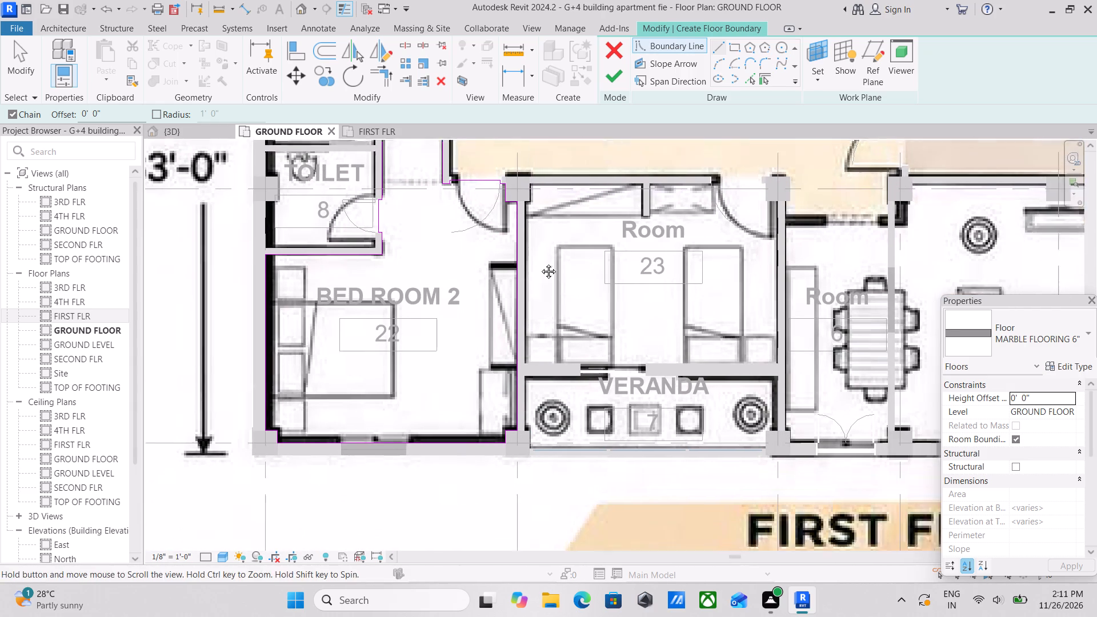
middle_drag(540, 263, 538, 261)
scroll(556, 341, up, 3)
scroll(495, 303, up, 3)
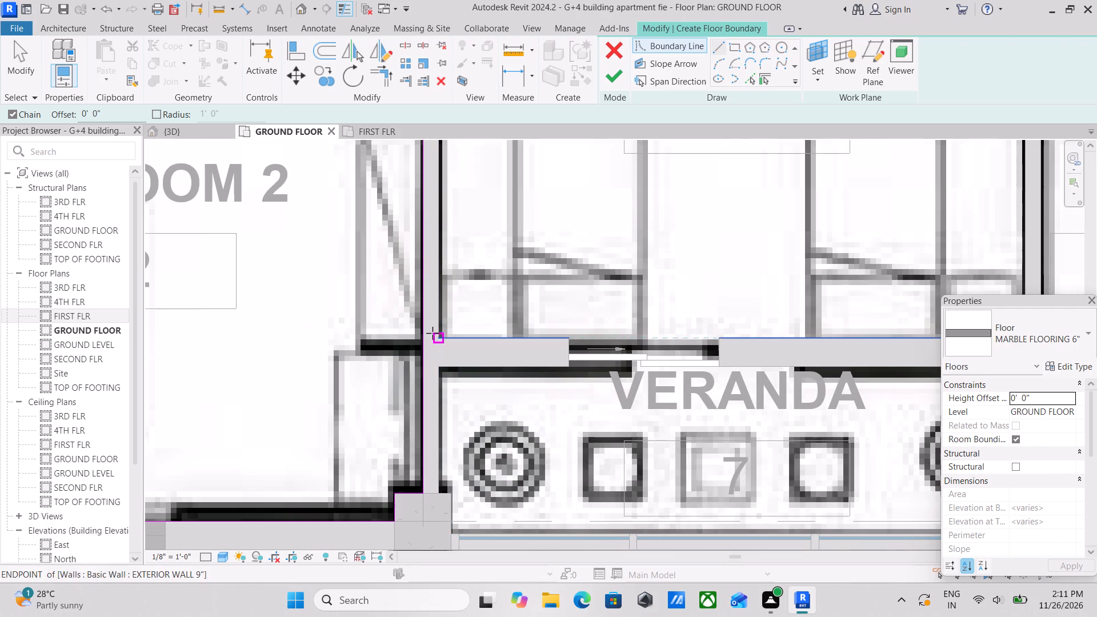
scroll(439, 335, down, 3)
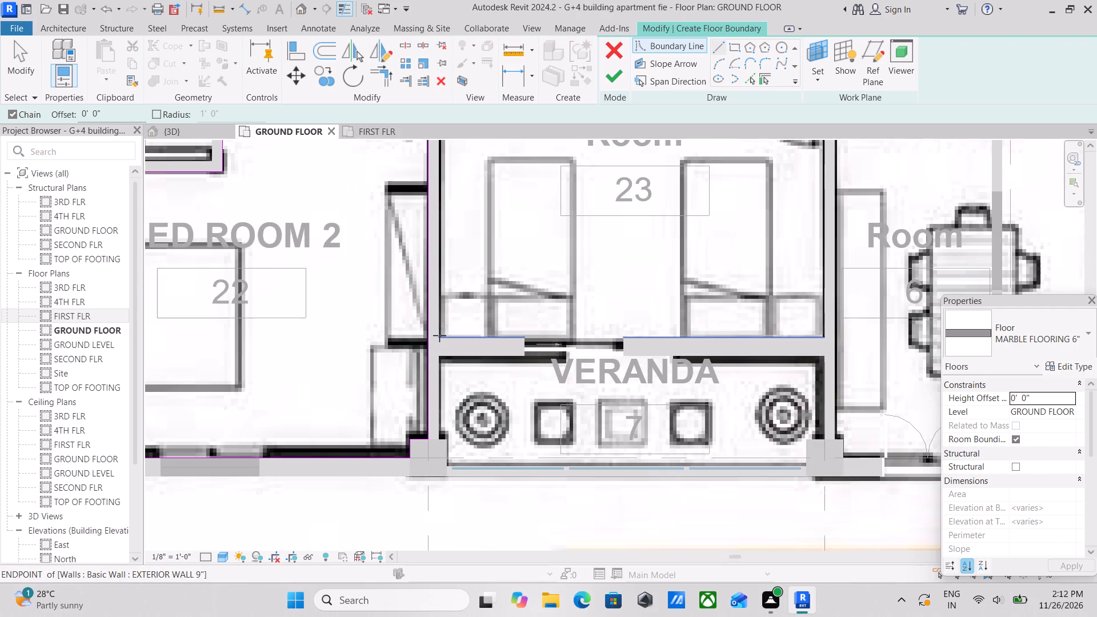
scroll(609, 321, down, 3)
middle_drag(608, 322, 604, 408)
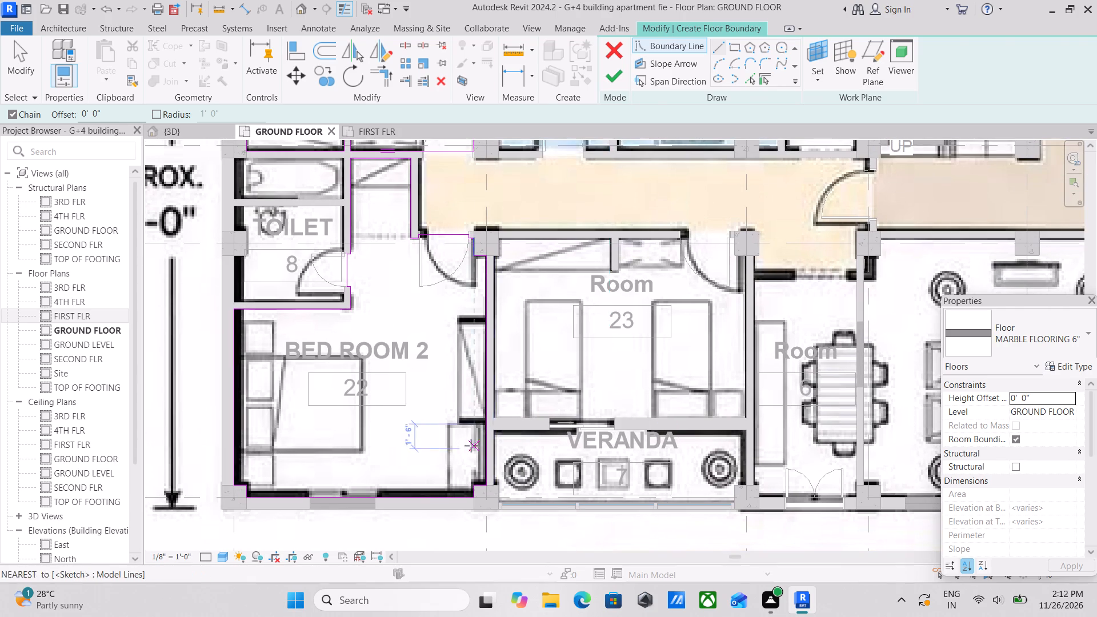
scroll(471, 446, up, 4)
scroll(618, 362, up, 3)
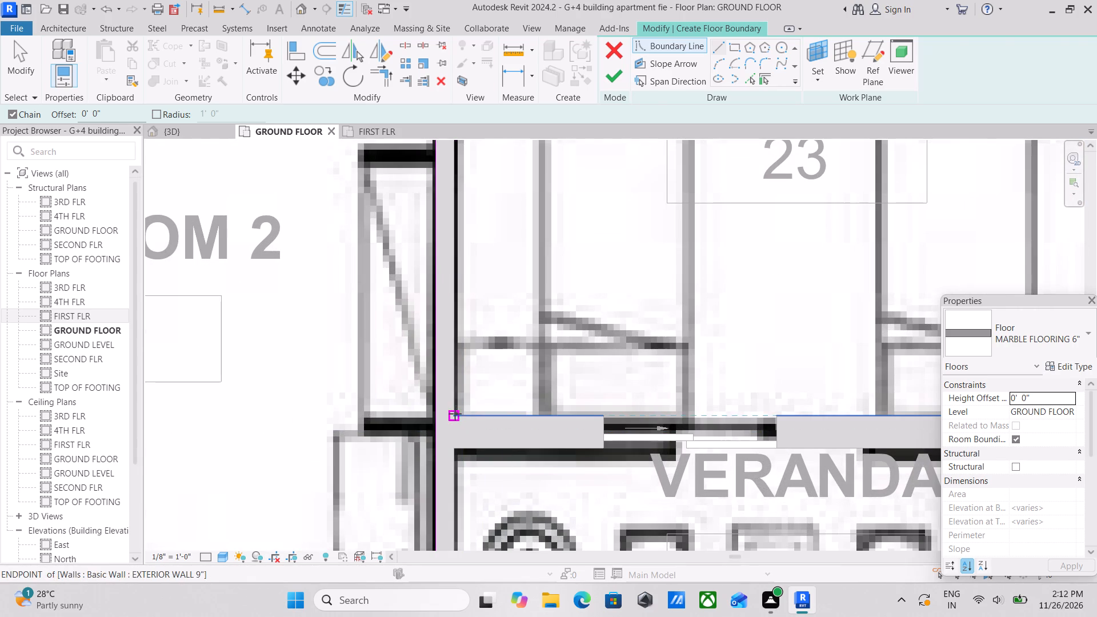
click(455, 414)
middle_drag(718, 412, 548, 448)
middle_drag(796, 445, 405, 462)
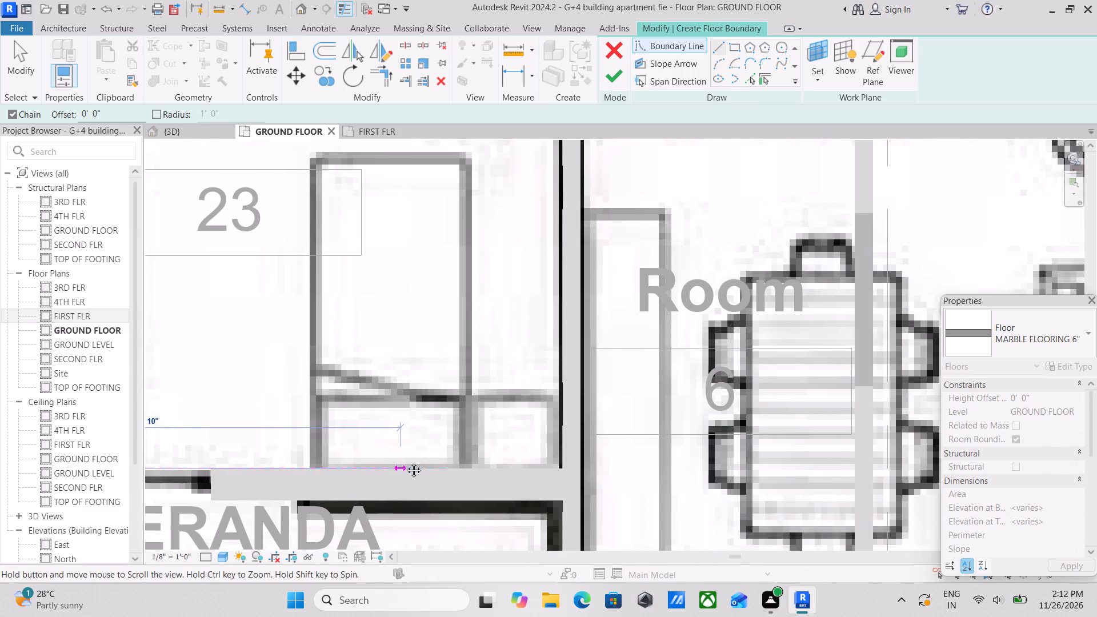
middle_drag(405, 462, 403, 462)
click(567, 462)
Run the boundary about 10' up room 23's east wall, 9" along the column's underside, and 1'-1" up the column face.
middle_drag(565, 330, 588, 487)
middle_drag(591, 309, 615, 436)
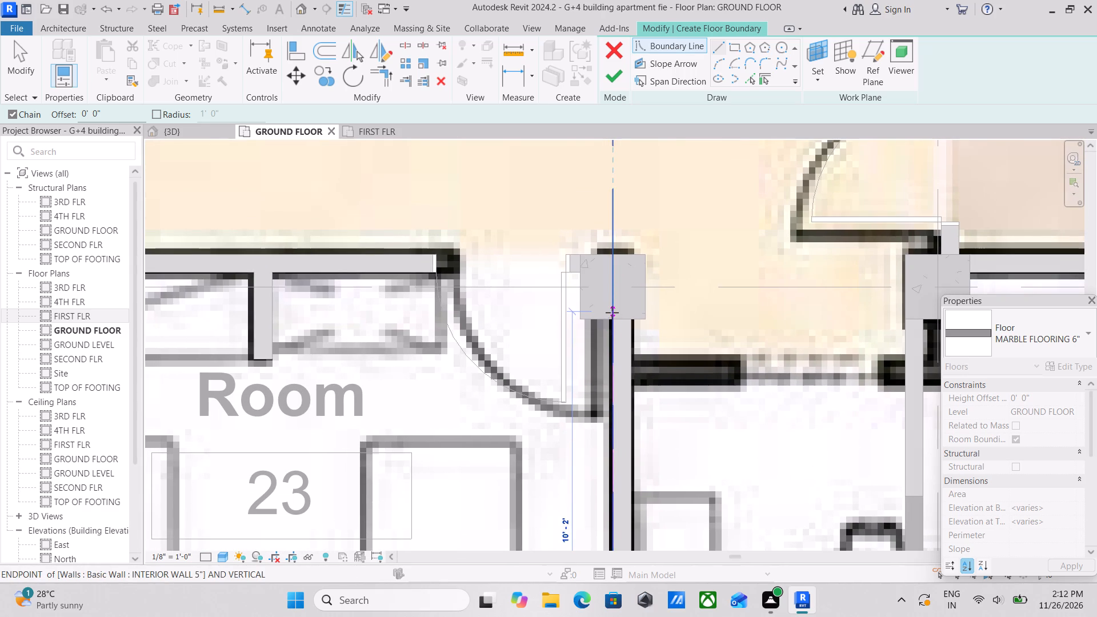
click(612, 320)
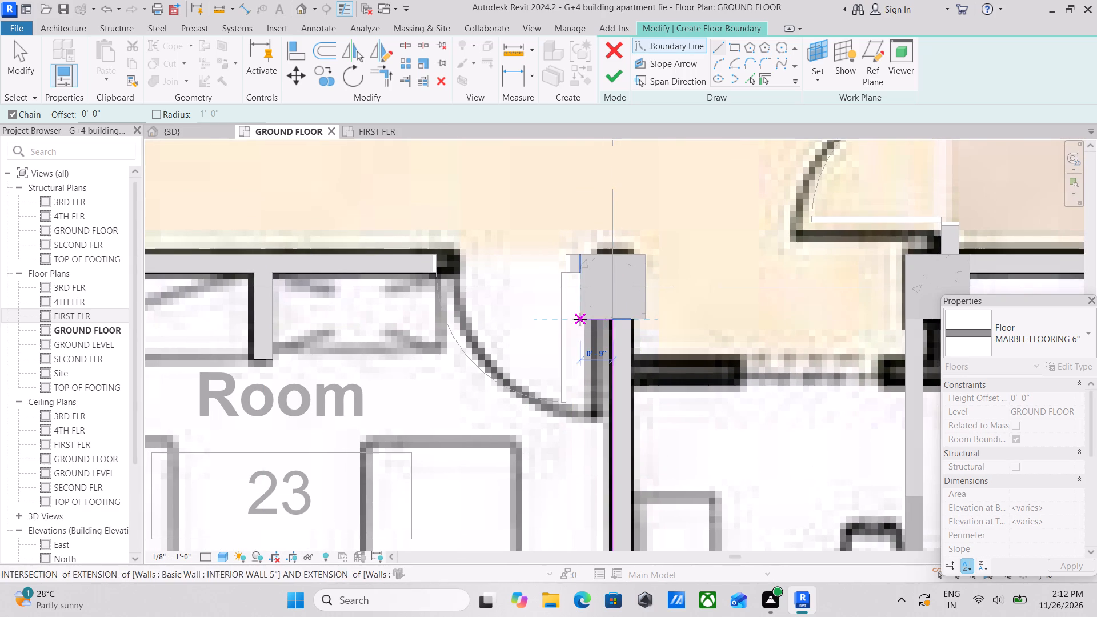
click(582, 319)
click(586, 273)
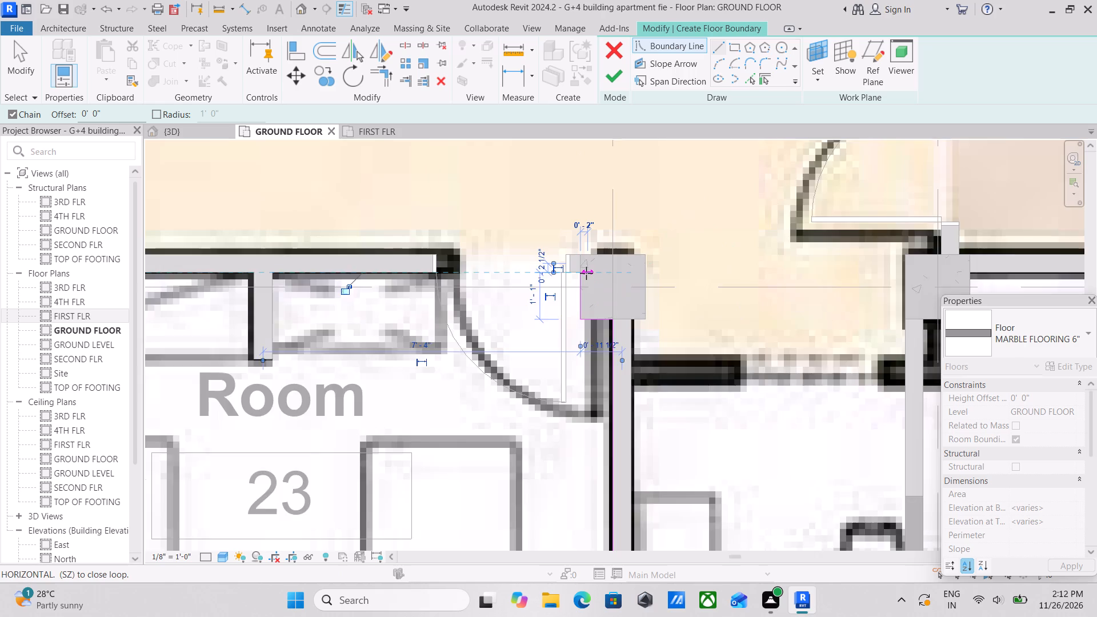
Carry the boundary 4" to room 23's door jamb, 3'-0" across the doorway at mid-wall, and back to the wall's inner face.
scroll(586, 273, up, 8)
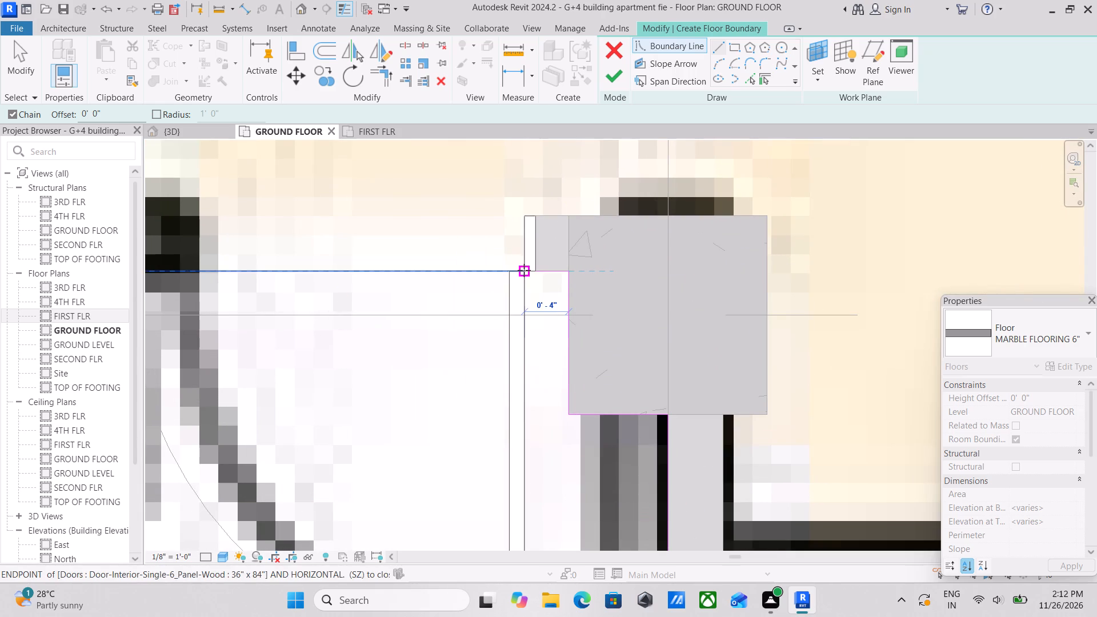
click(524, 270)
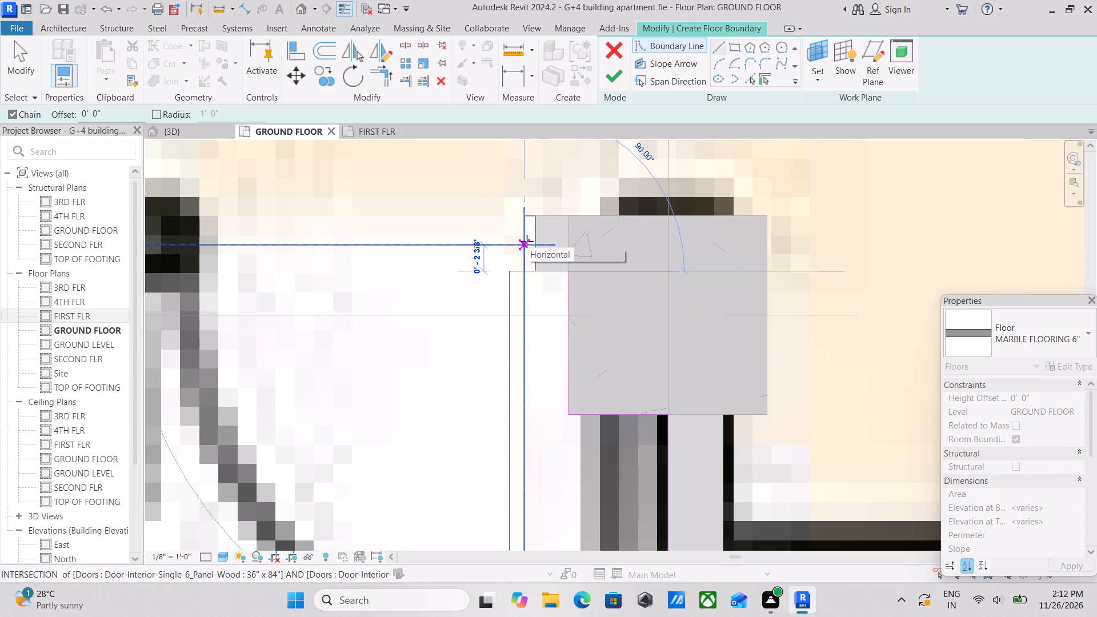
scroll(527, 241, up, 1)
click(525, 245)
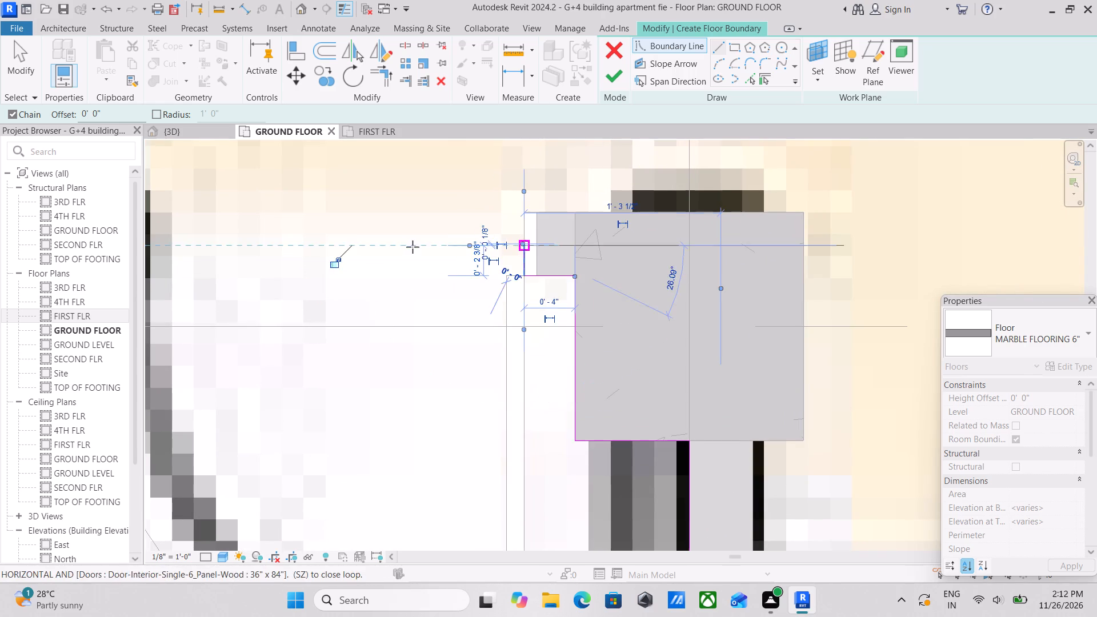
middle_drag(410, 248, 670, 255)
scroll(393, 252, down, 1)
middle_drag(393, 252, 667, 281)
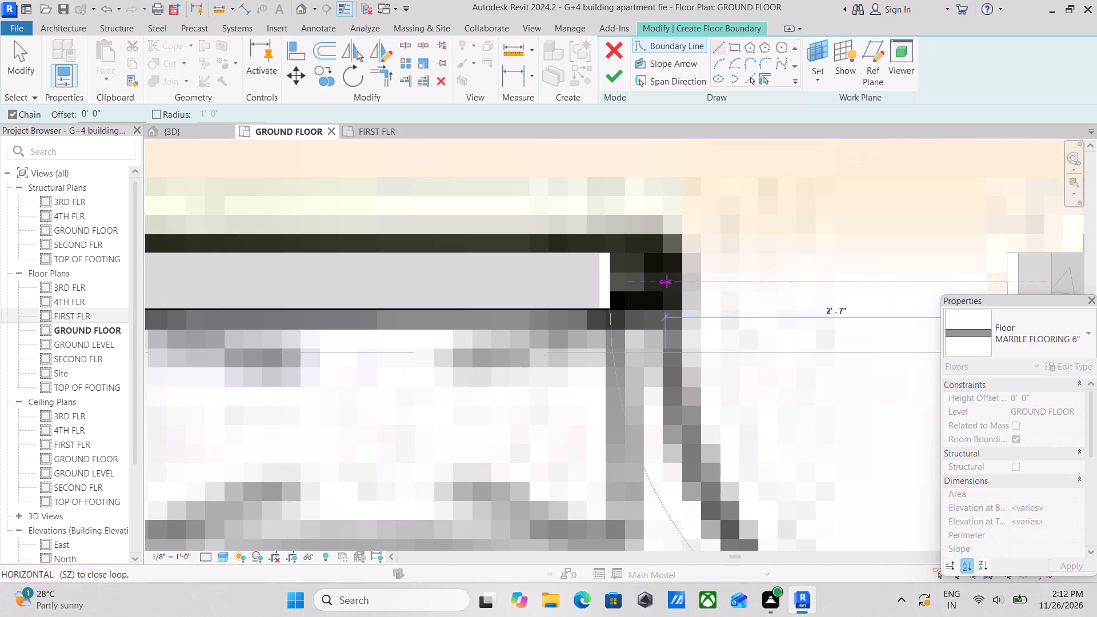
click(612, 279)
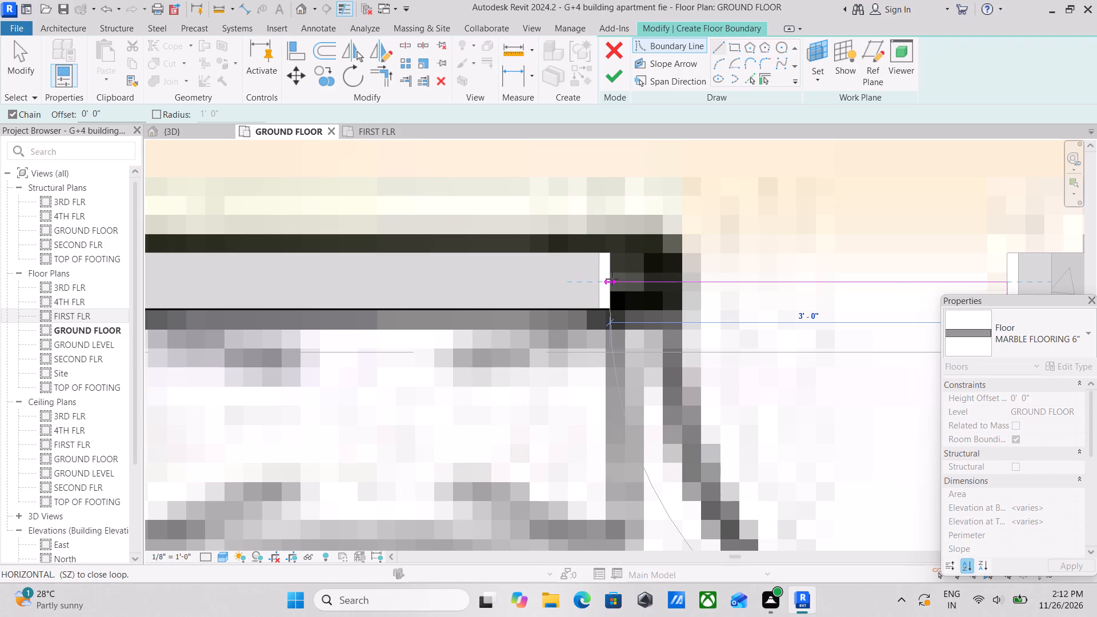
scroll(612, 279, up, 3)
click(609, 324)
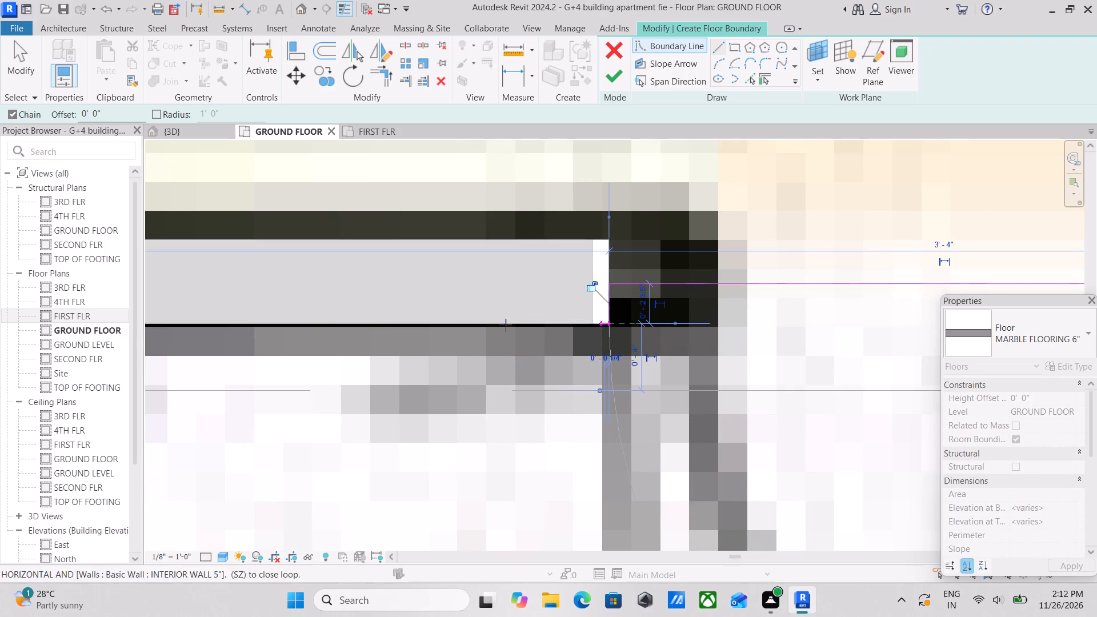
Continue room 23's boundary along the north wall's inner face and around the short wardrobe partition, 2'-0" down and back up.
middle_drag(506, 325, 832, 316)
scroll(474, 328, down, 1)
middle_drag(474, 328, 828, 318)
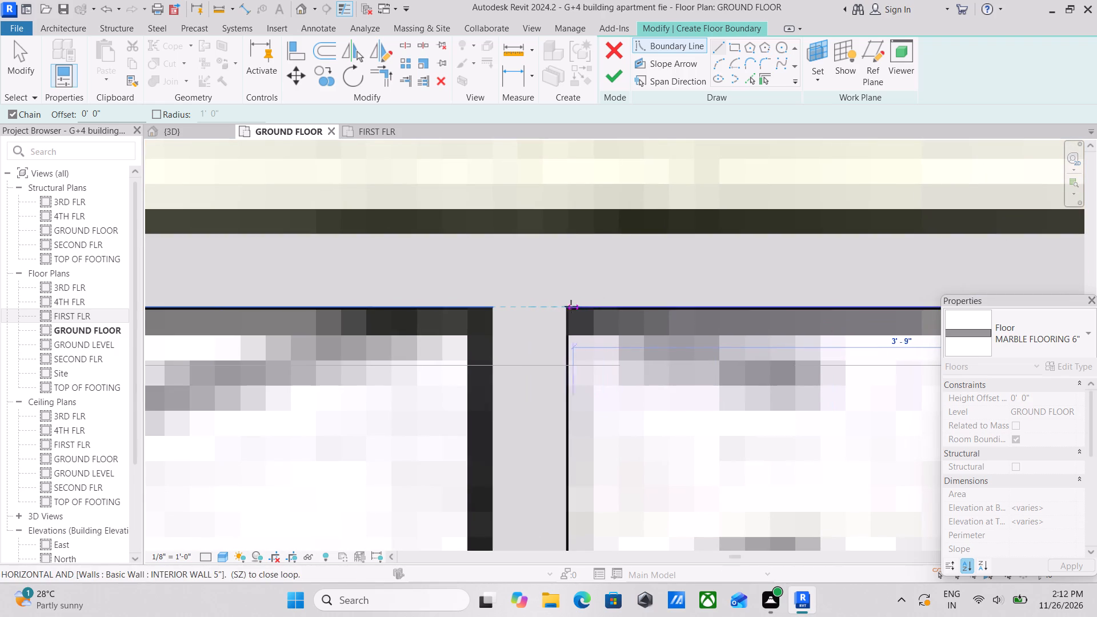
click(568, 308)
scroll(551, 368, down, 9)
middle_drag(564, 368, 560, 265)
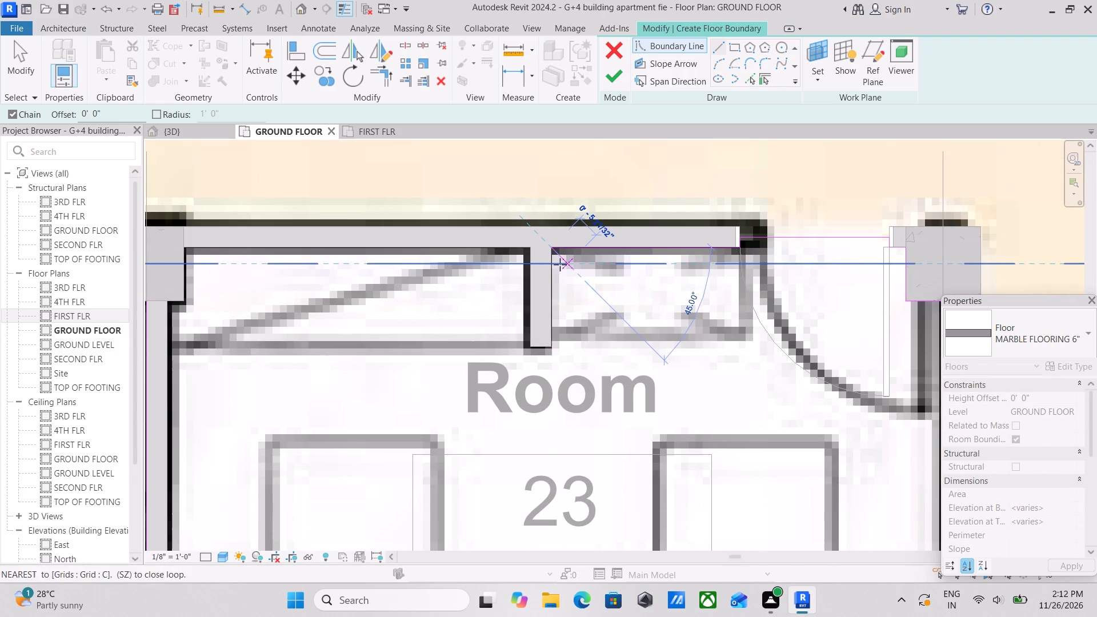
click(552, 350)
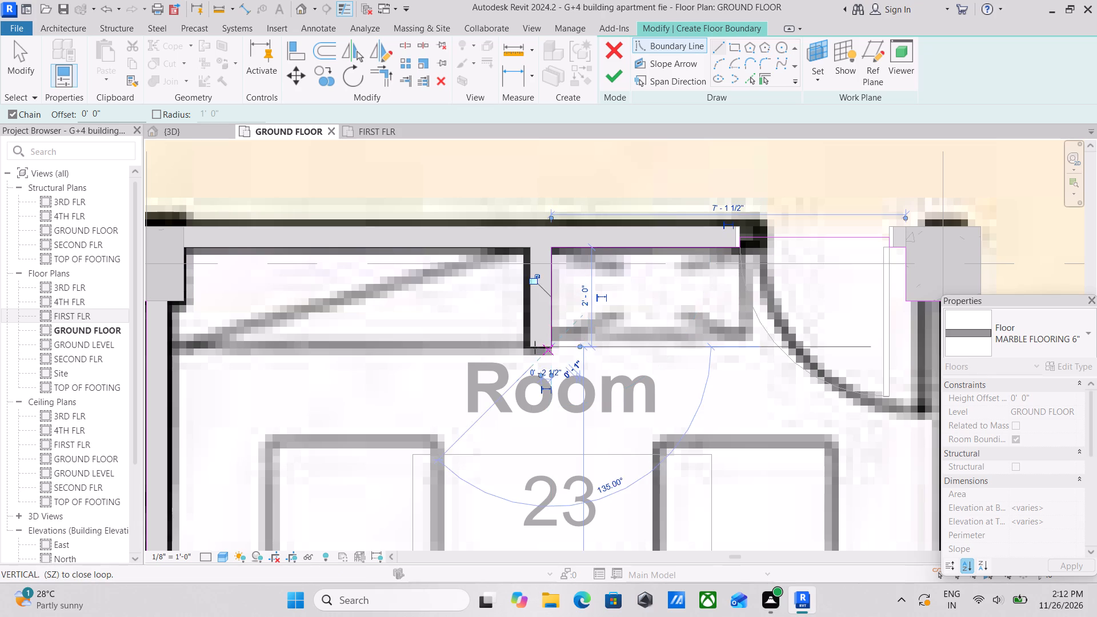
click(526, 347)
middle_drag(541, 253, 544, 302)
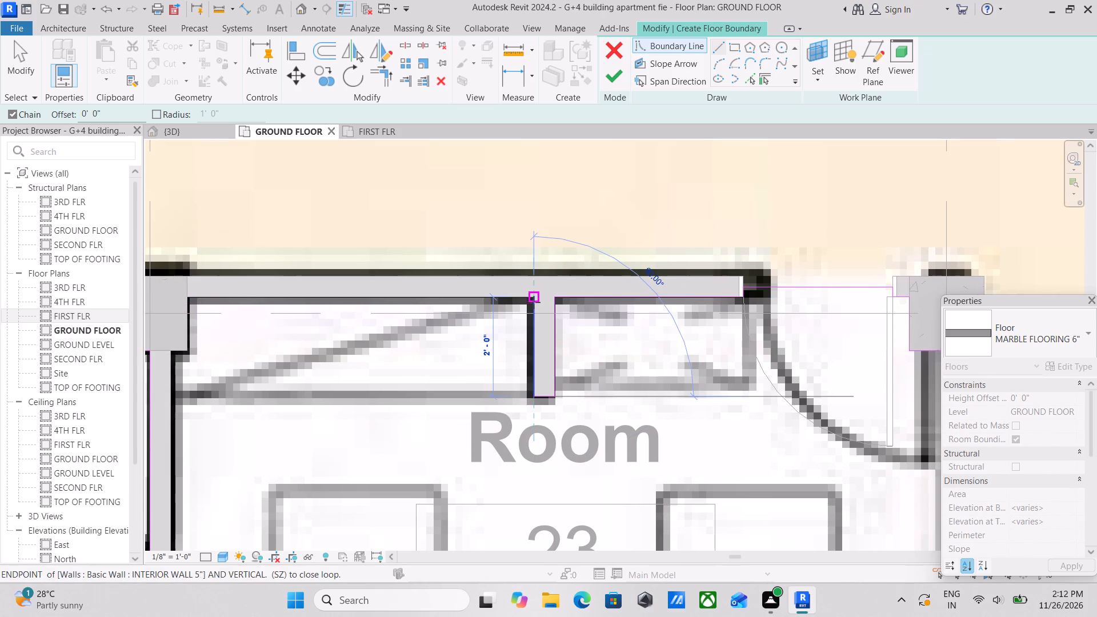
click(533, 302)
Run the boundary 6'-11 1/2" along the north wall to the northwest column, 1'-1" down its face, and underneath to the wall.
middle_drag(381, 291, 674, 307)
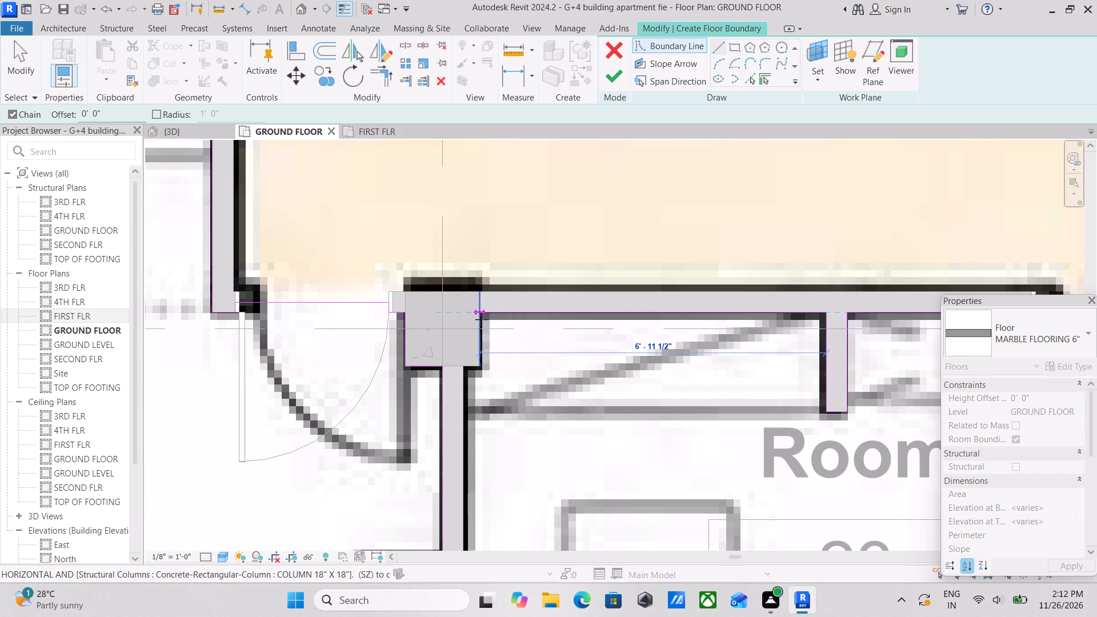
scroll(483, 318, up, 4)
click(478, 312)
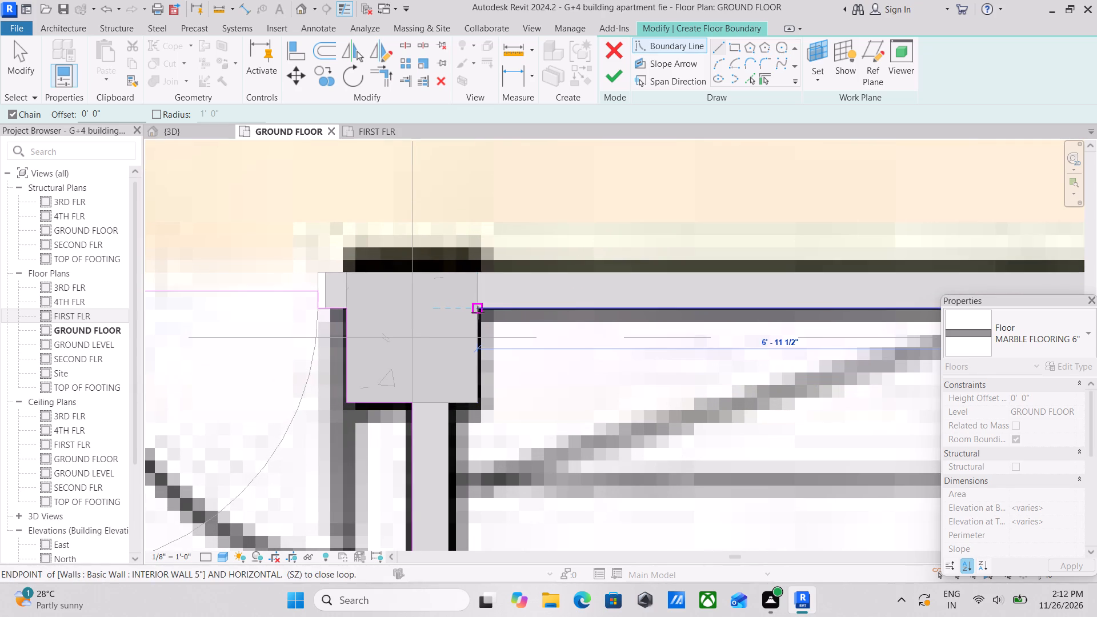
middle_drag(479, 366, 506, 325)
click(505, 361)
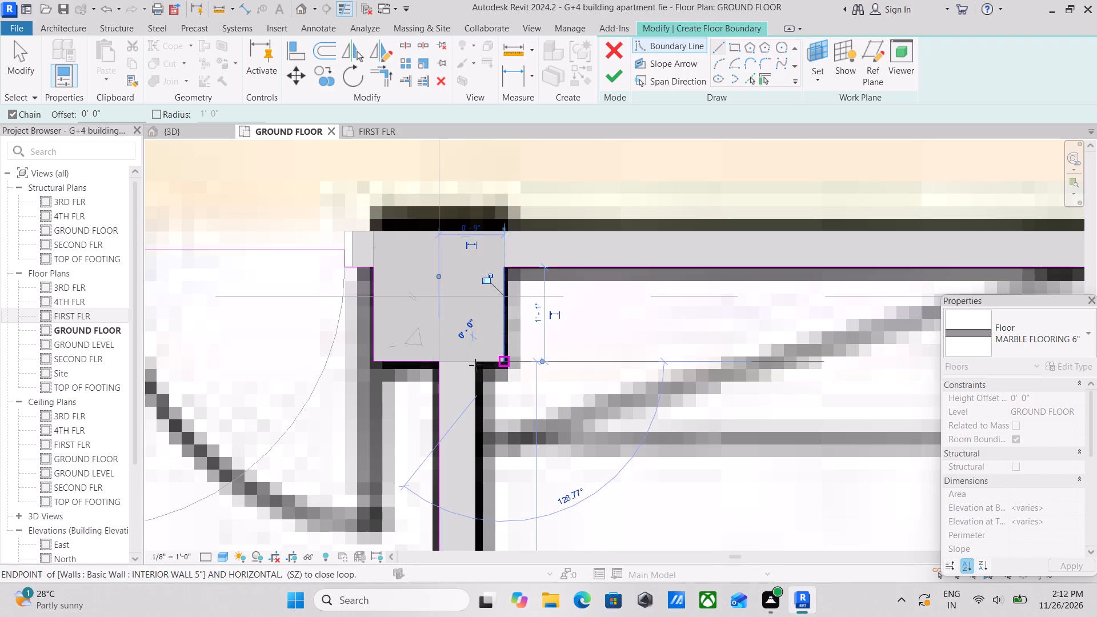
click(474, 364)
Close room 23's boundary by running it down the west wall's inner face to the starting corner at the veranda wall.
scroll(474, 364, down, 4)
middle_drag(474, 364, 525, 184)
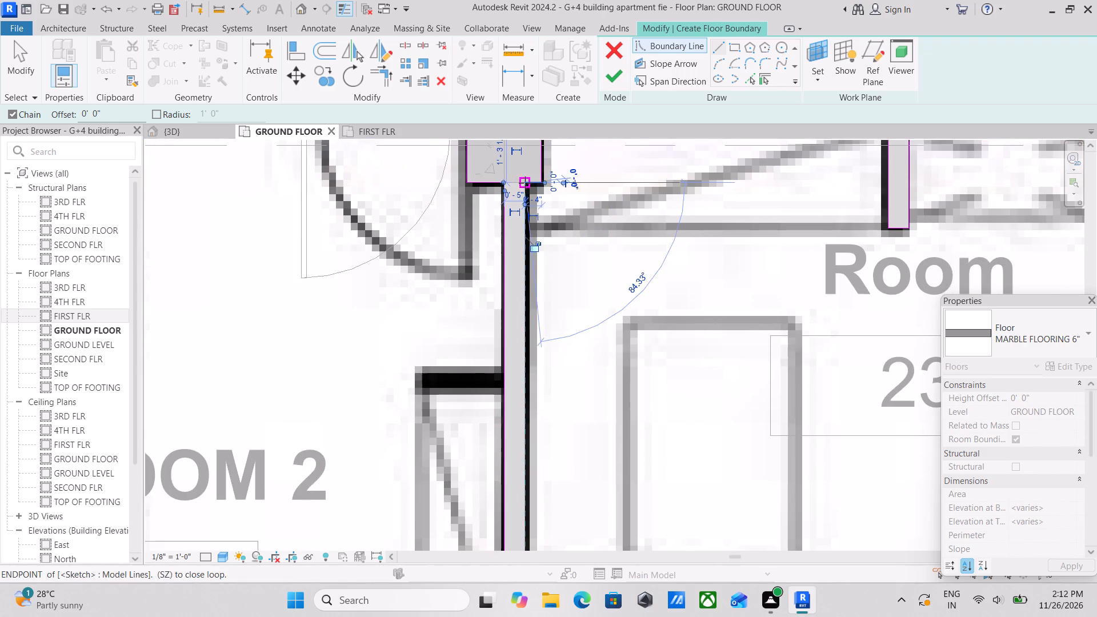
scroll(538, 368, down, 2)
middle_drag(538, 368, 571, 202)
scroll(581, 323, down, 2)
middle_drag(581, 325, 588, 243)
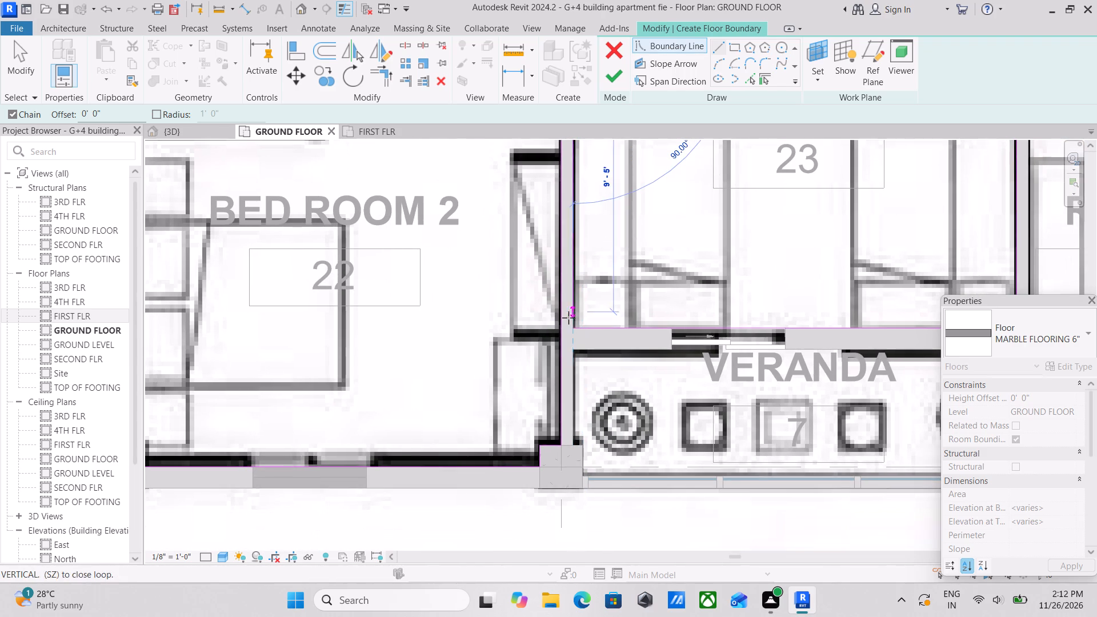
scroll(563, 323, up, 2)
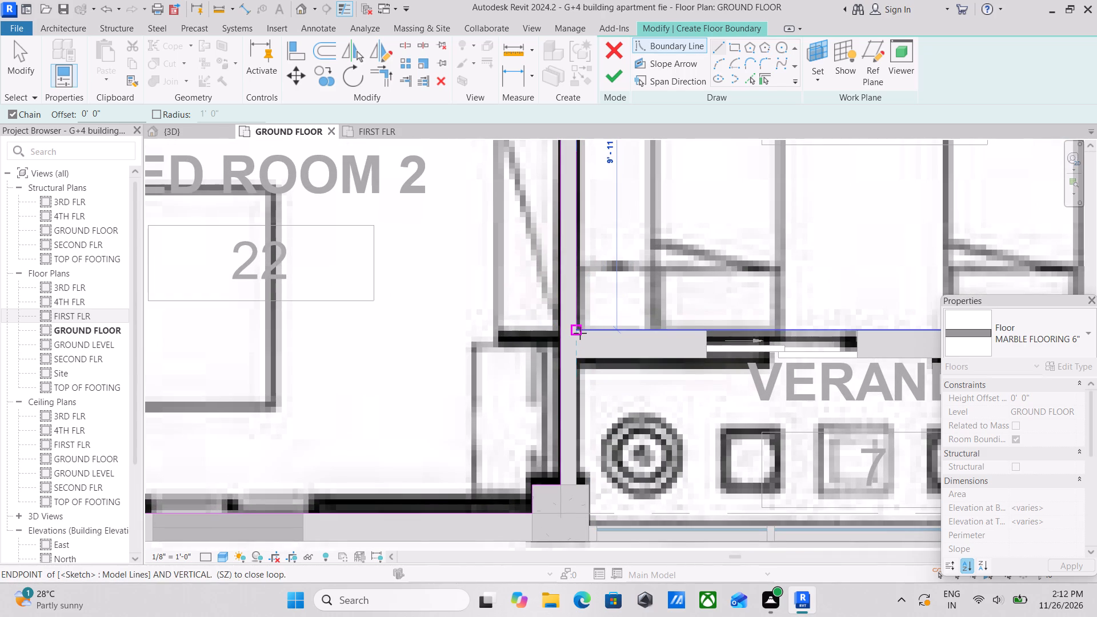
click(580, 333)
Examine the dining and living areas east of room 23 to locate the walls and columns for the next floor boundary.
scroll(579, 333, down, 5)
scroll(809, 285, down, 2)
middle_drag(807, 285, 575, 325)
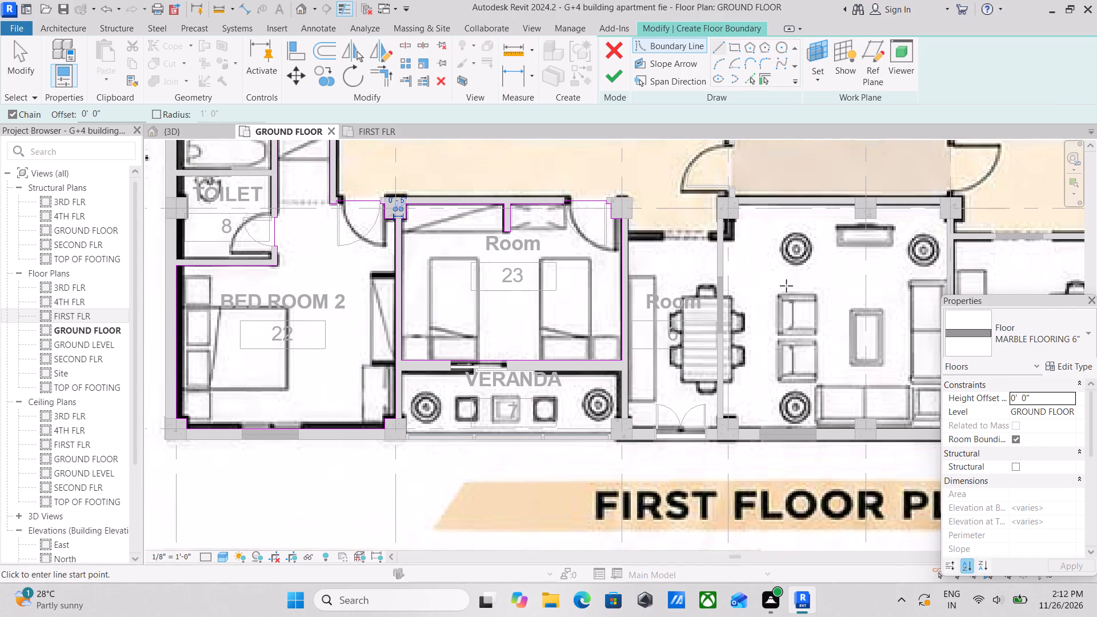
middle_drag(787, 286, 791, 374)
scroll(791, 374, up, 1)
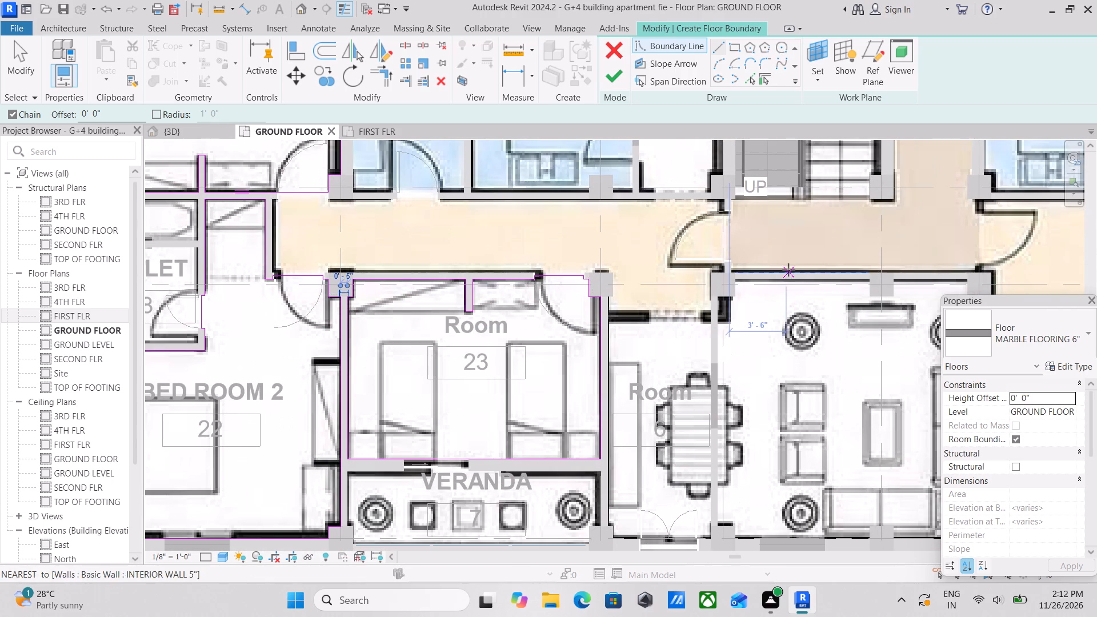
middle_drag(788, 270, 407, 211)
scroll(367, 411, up, 1)
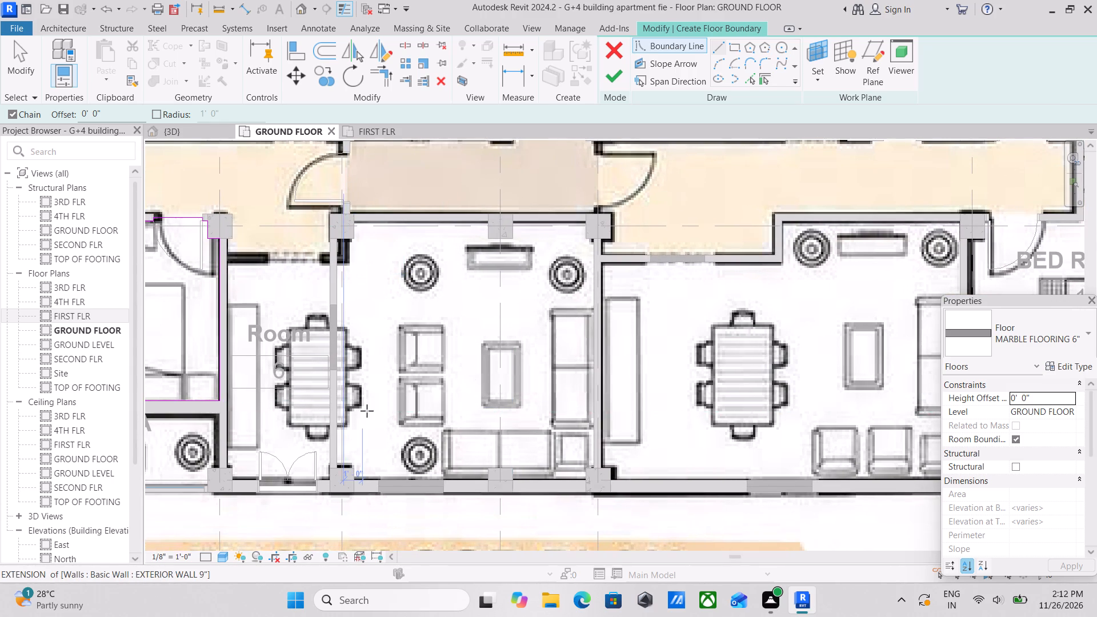
middle_drag(367, 411, 537, 372)
scroll(548, 264, down, 1)
middle_drag(548, 264, 606, 317)
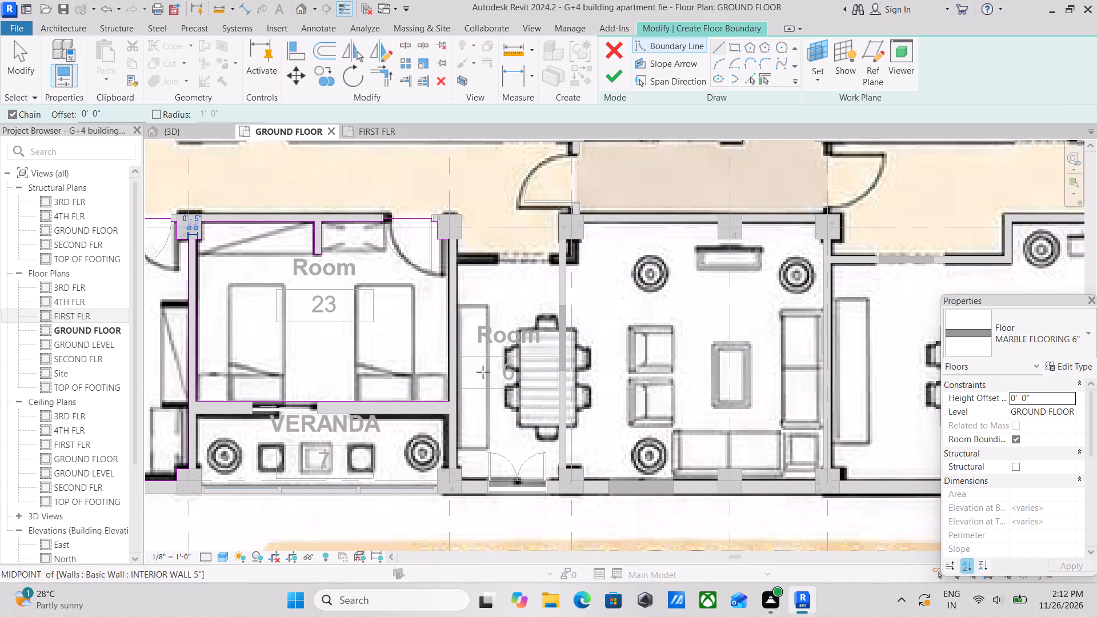
scroll(470, 350, up, 1)
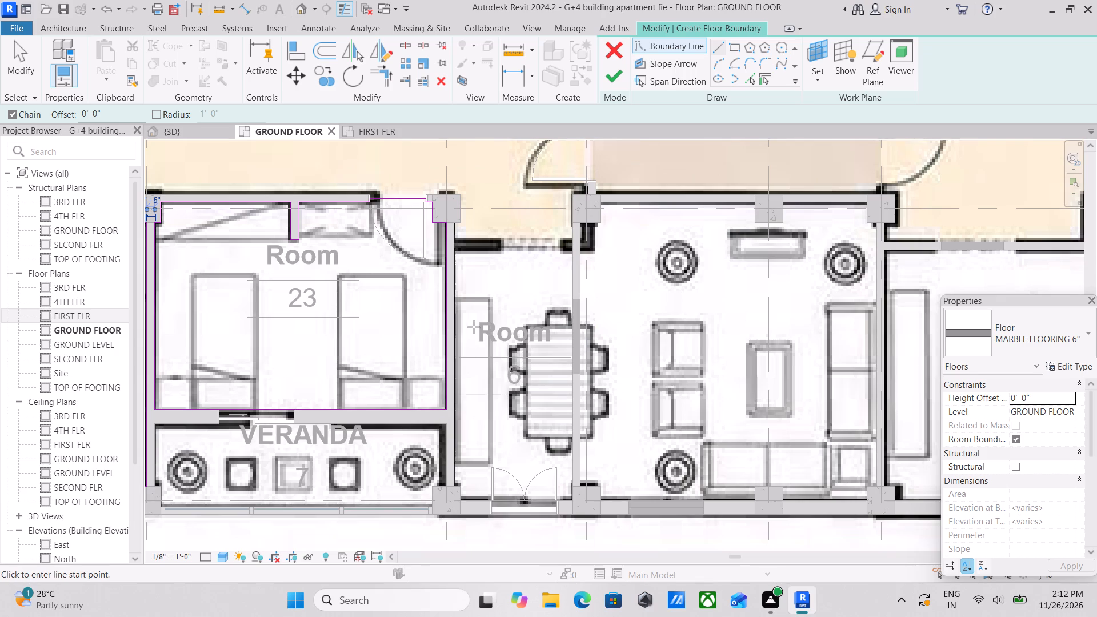
scroll(474, 327, down, 2)
scroll(474, 372, up, 1)
scroll(468, 273, up, 2)
scroll(468, 273, down, 2)
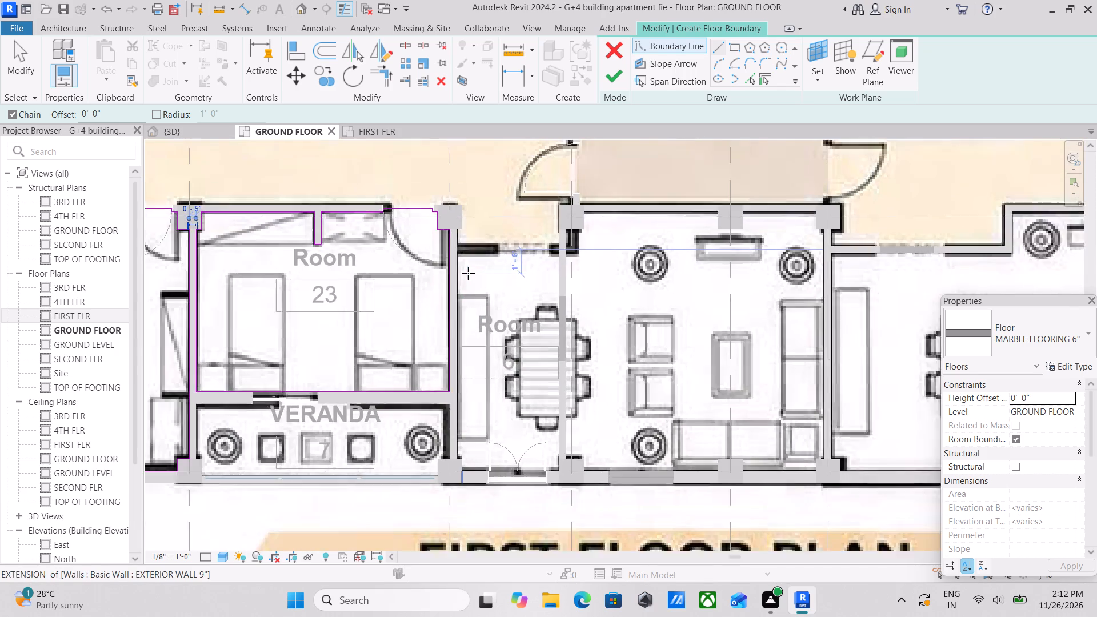
scroll(468, 273, down, 1)
scroll(487, 334, down, 3)
scroll(766, 351, down, 1)
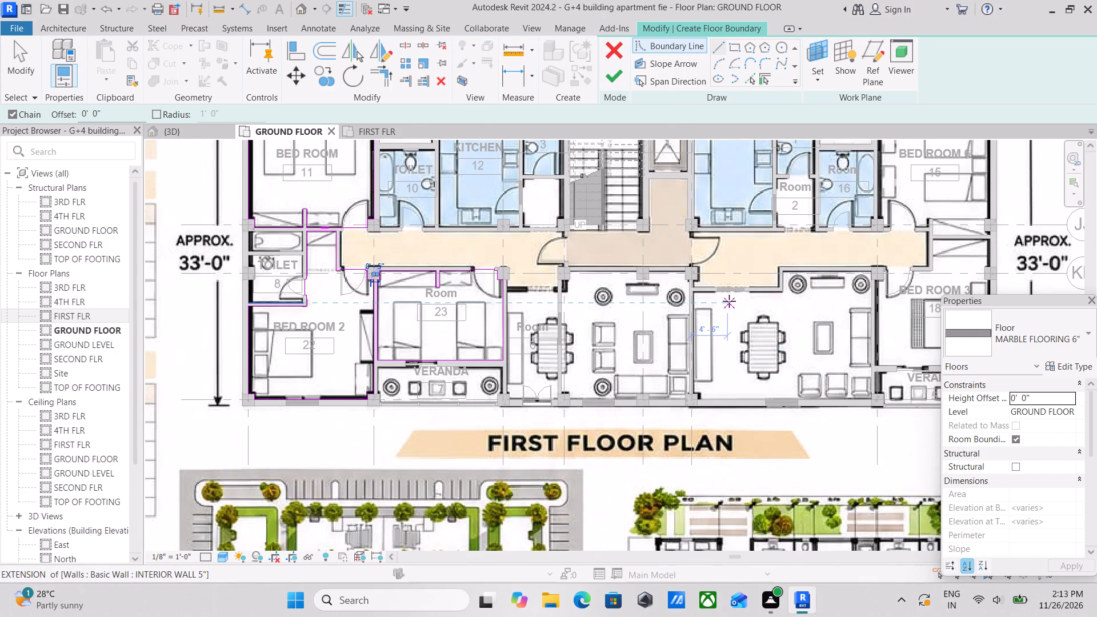
scroll(565, 316, up, 3)
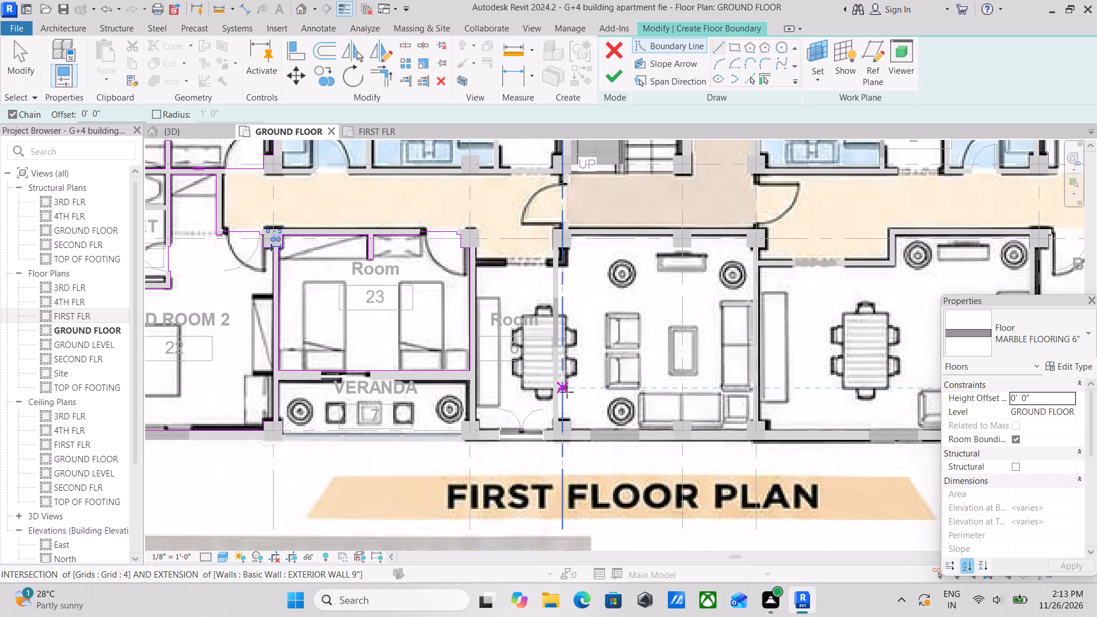
scroll(565, 334, up, 8)
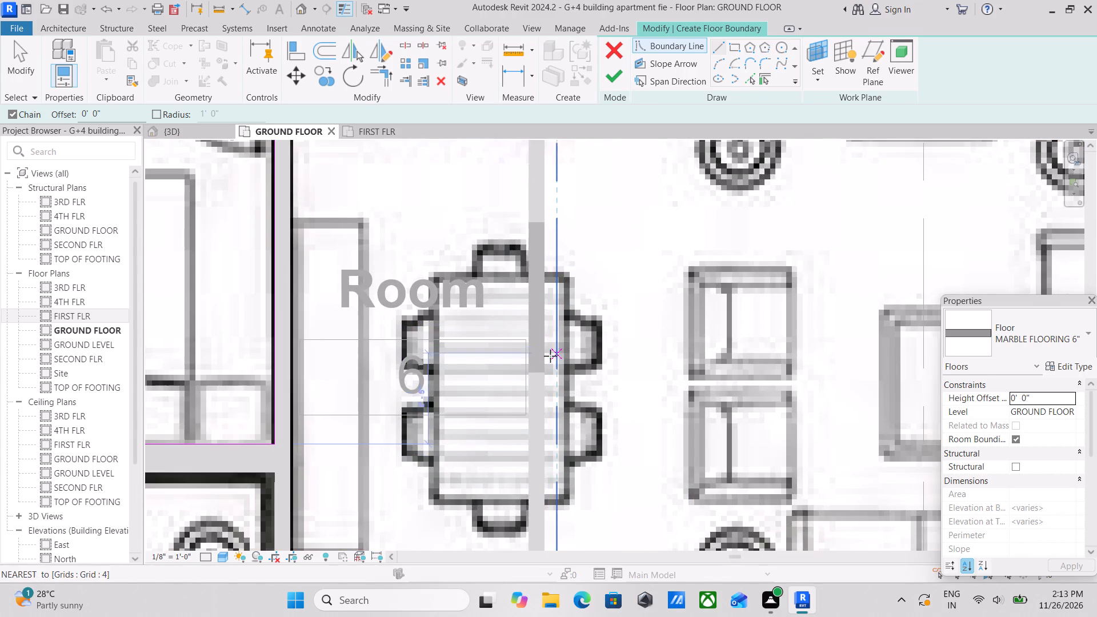
scroll(524, 364, down, 4)
scroll(636, 358, down, 2)
middle_drag(636, 358, 626, 294)
scroll(539, 336, down, 2)
scroll(564, 383, up, 3)
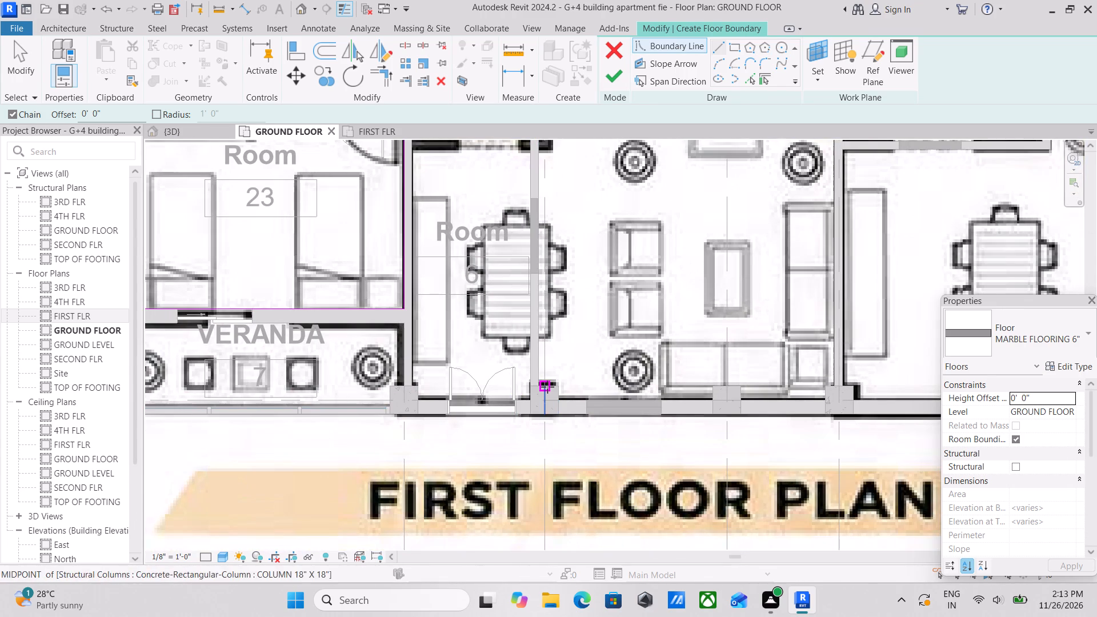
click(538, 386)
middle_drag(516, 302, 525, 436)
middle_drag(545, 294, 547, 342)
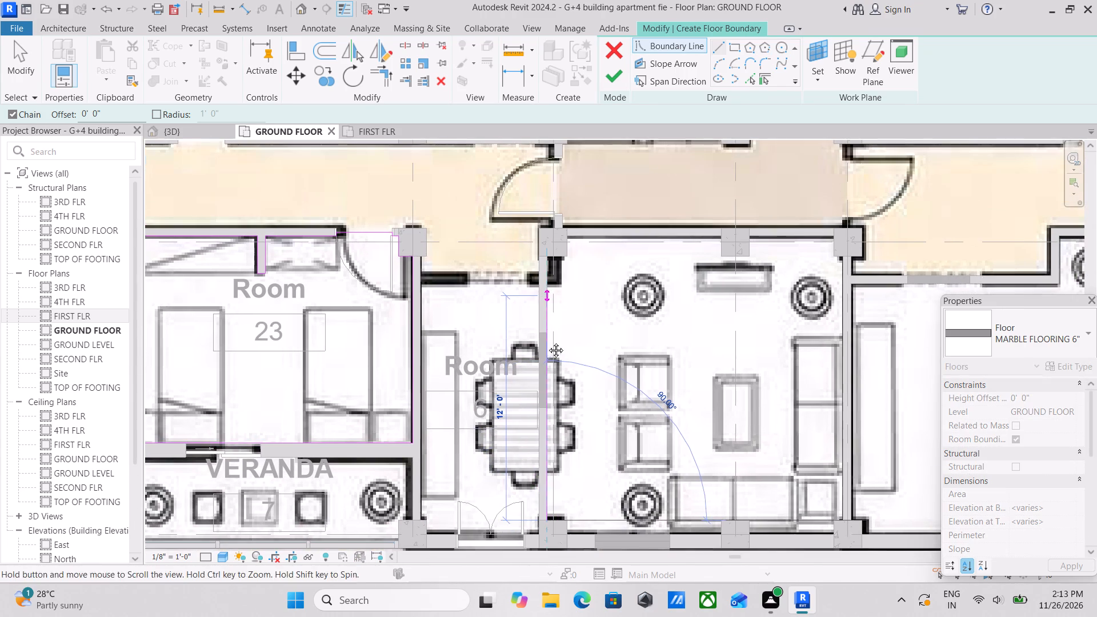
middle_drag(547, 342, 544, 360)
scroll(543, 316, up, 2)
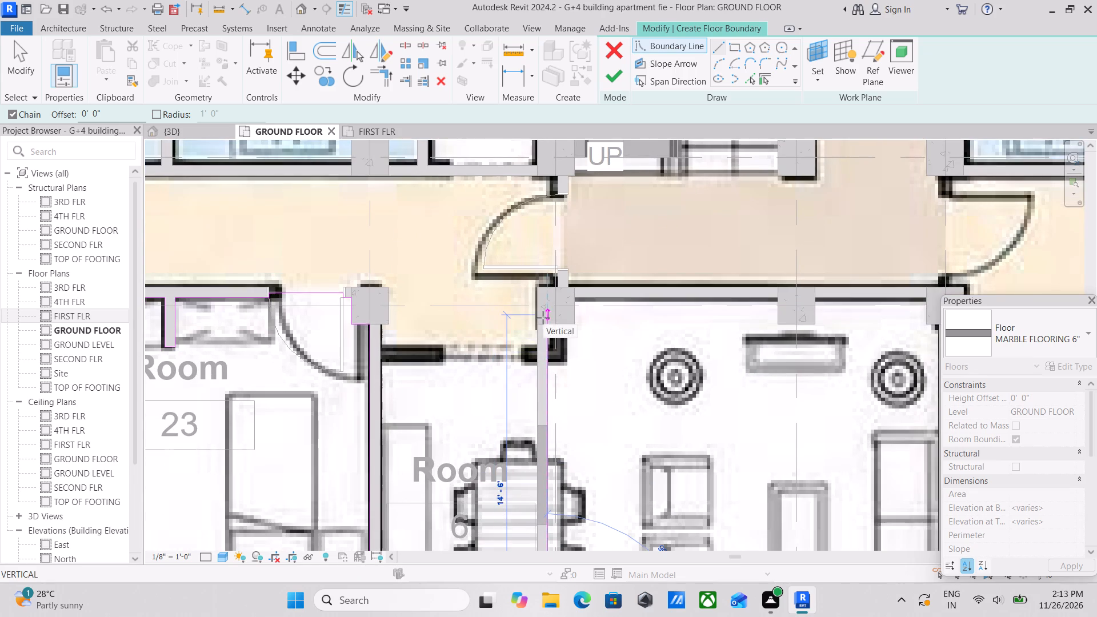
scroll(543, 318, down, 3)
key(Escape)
Start the living room boundary where its west wall meets the southwest column, following the column's top edge and 9" down its east face.
scroll(640, 322, down, 2)
middle_drag(624, 314, 532, 251)
scroll(603, 408, up, 4)
scroll(508, 429, up, 3)
middle_drag(481, 416, 674, 298)
scroll(574, 337, up, 3)
click(478, 353)
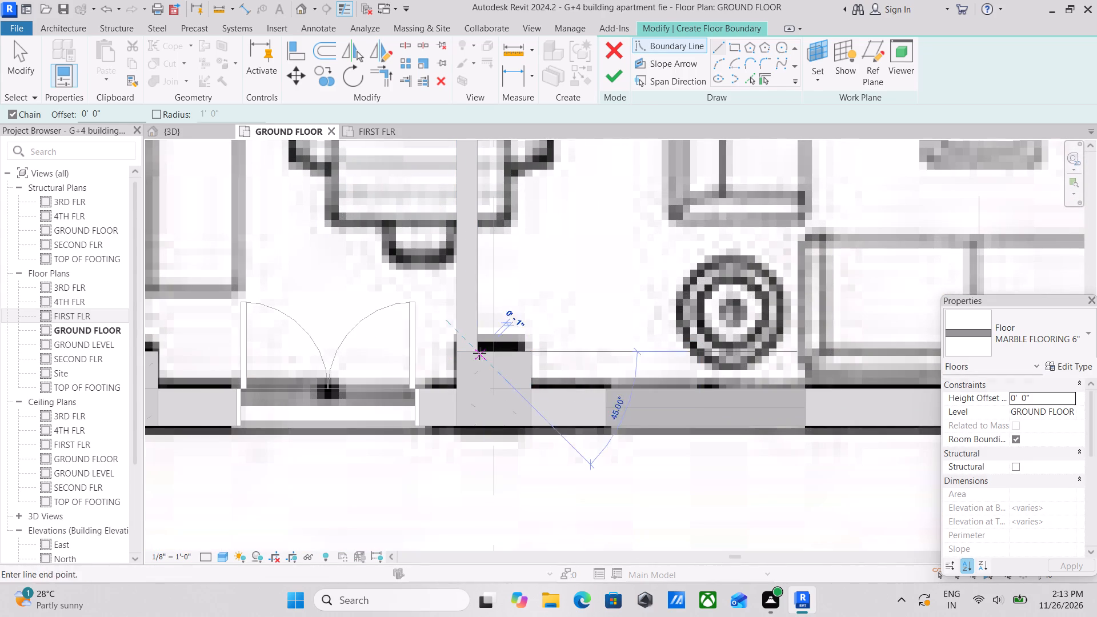
click(534, 353)
click(531, 387)
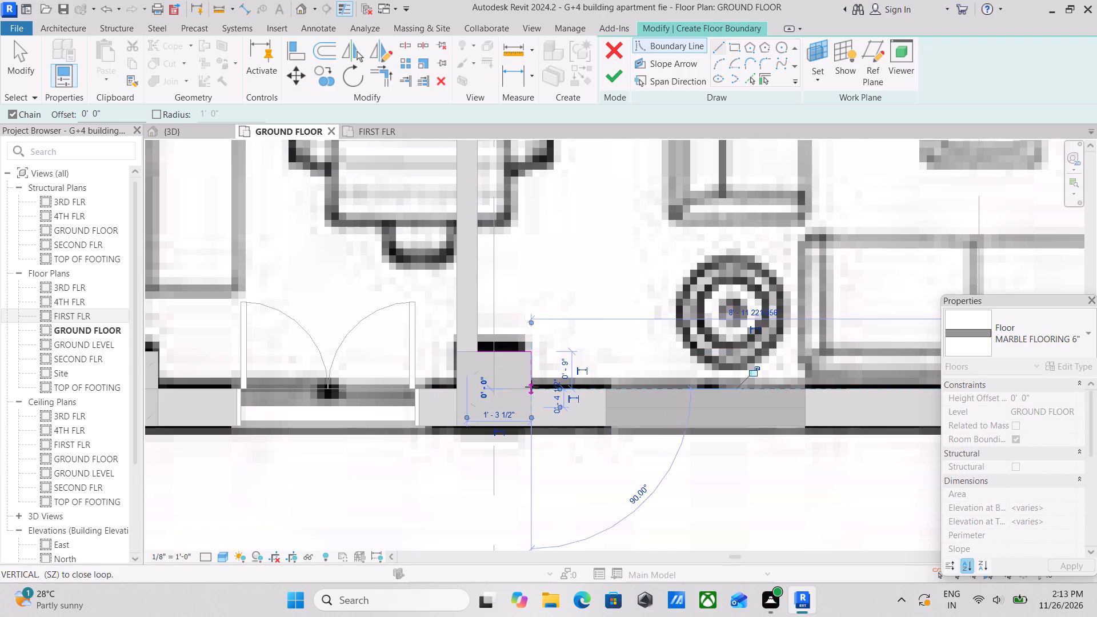
Run the boundary along the living room's south wall and around the middle 18" x 18" column, 9" out and back.
middle_drag(787, 380, 559, 359)
middle_drag(822, 350, 607, 350)
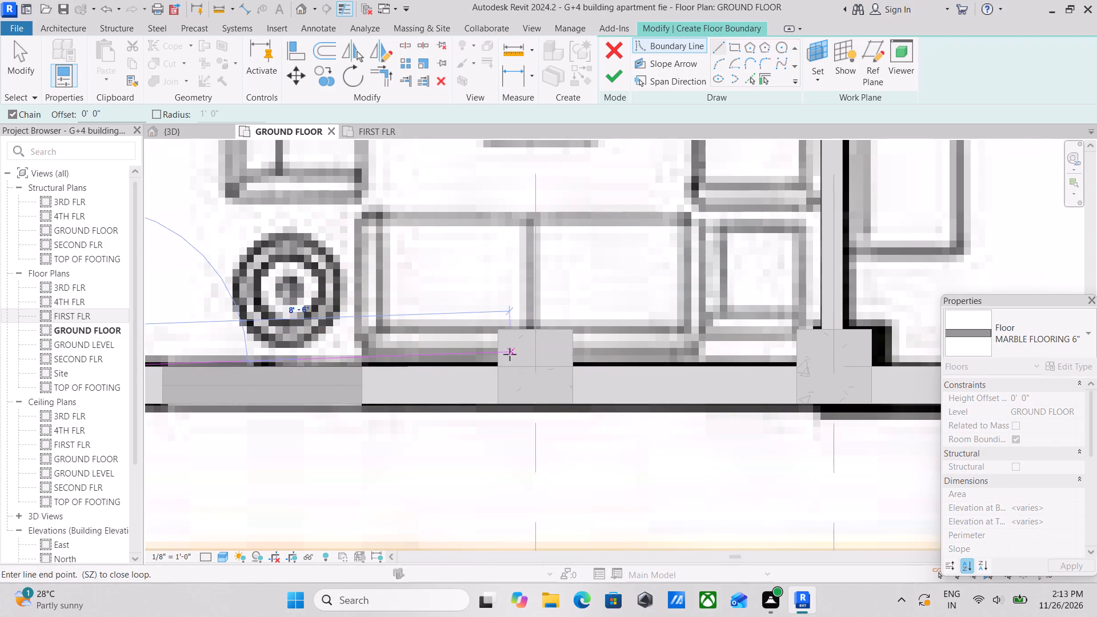
click(493, 366)
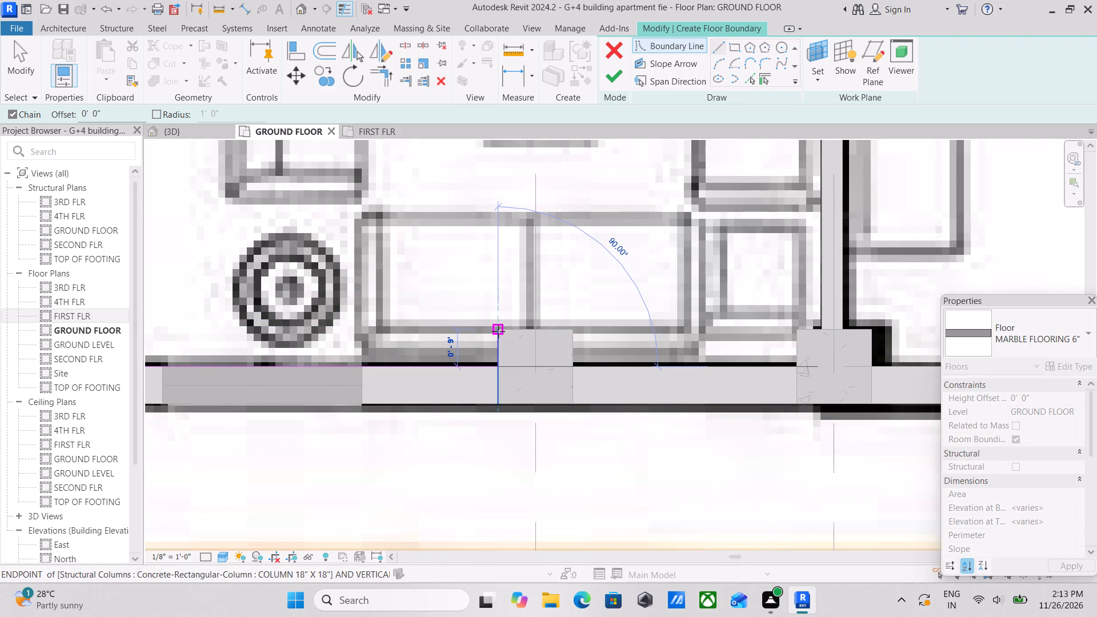
click(498, 331)
click(571, 330)
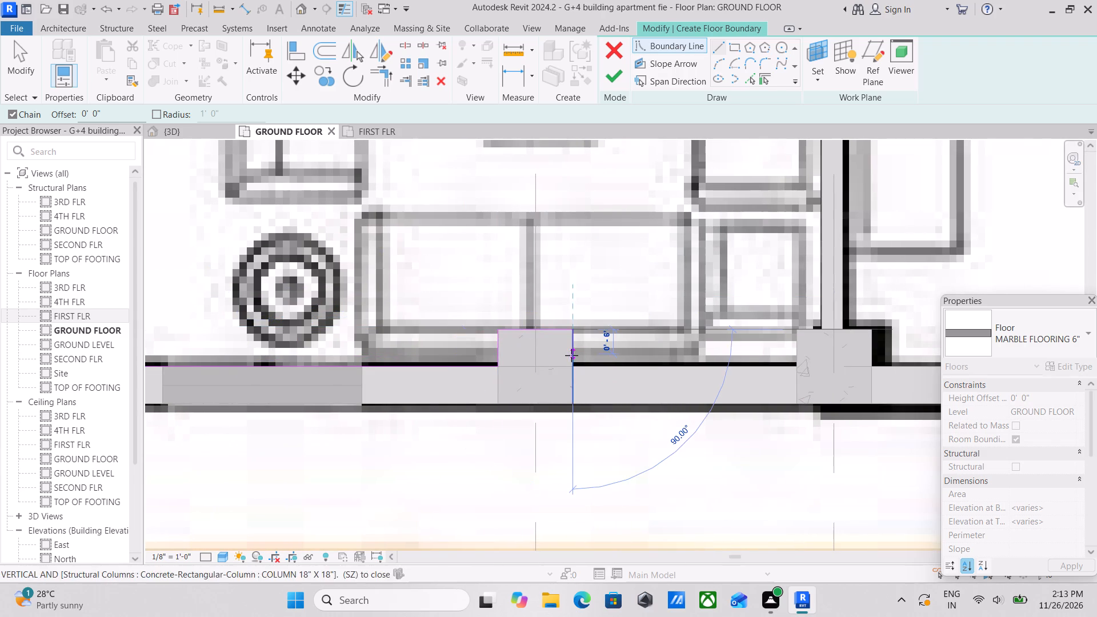
click(575, 366)
Carry the boundary 4'-6" to the southeast column, up its west face, and along its top edge to the east wall.
middle_drag(788, 371, 704, 374)
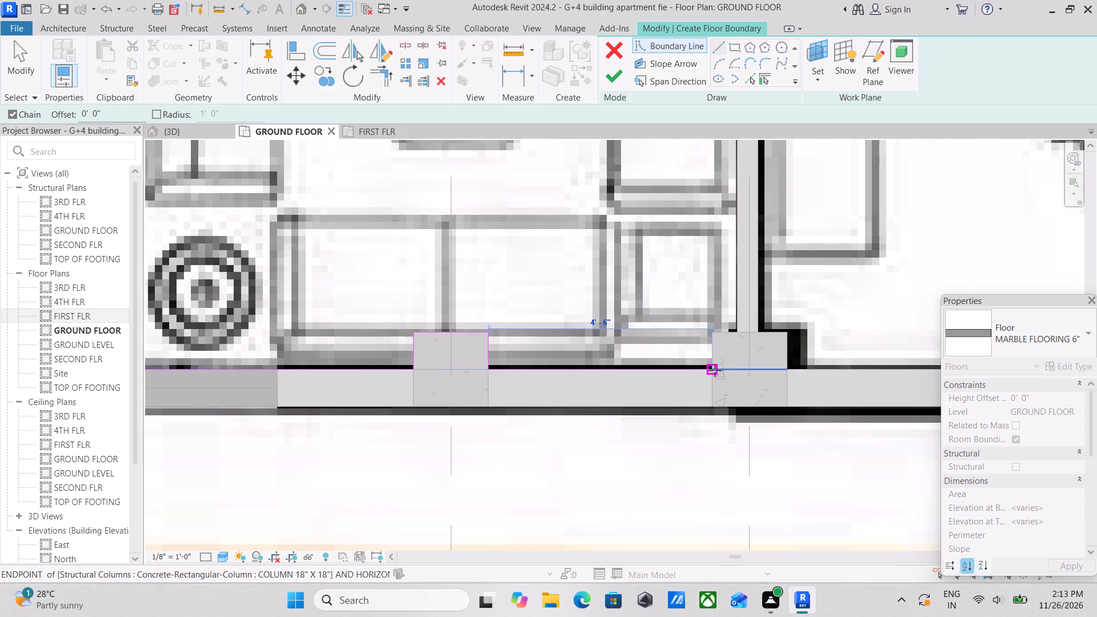
click(712, 370)
click(713, 335)
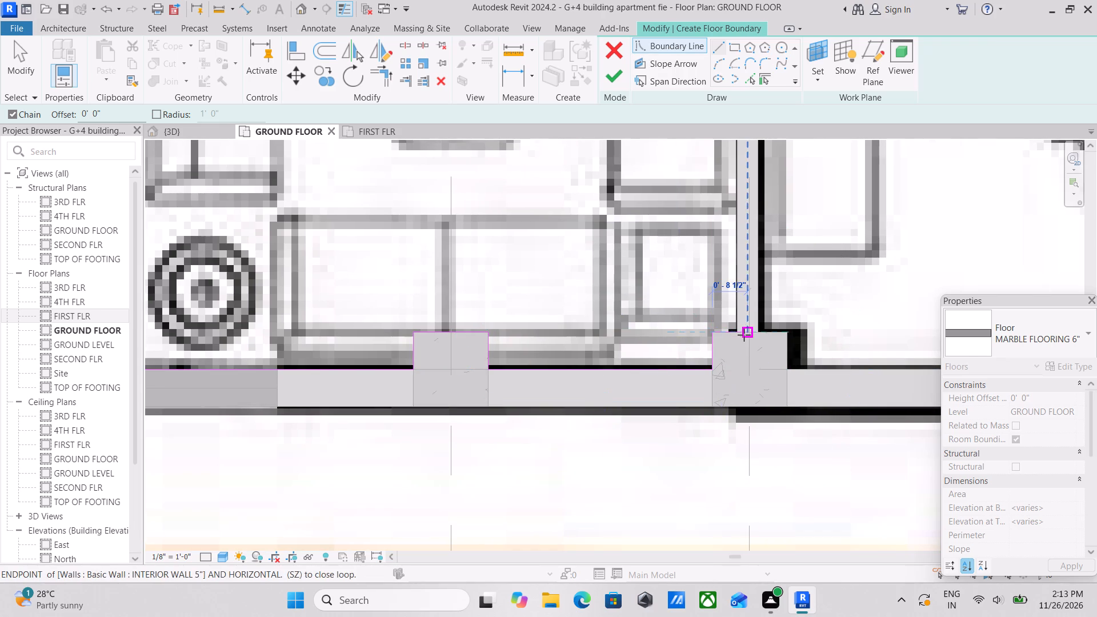
click(735, 335)
Run the boundary up the living room's east wall, along the northeast column's underside, and 1'-1" up the column's west face.
middle_drag(730, 279, 753, 450)
middle_drag(758, 307, 773, 399)
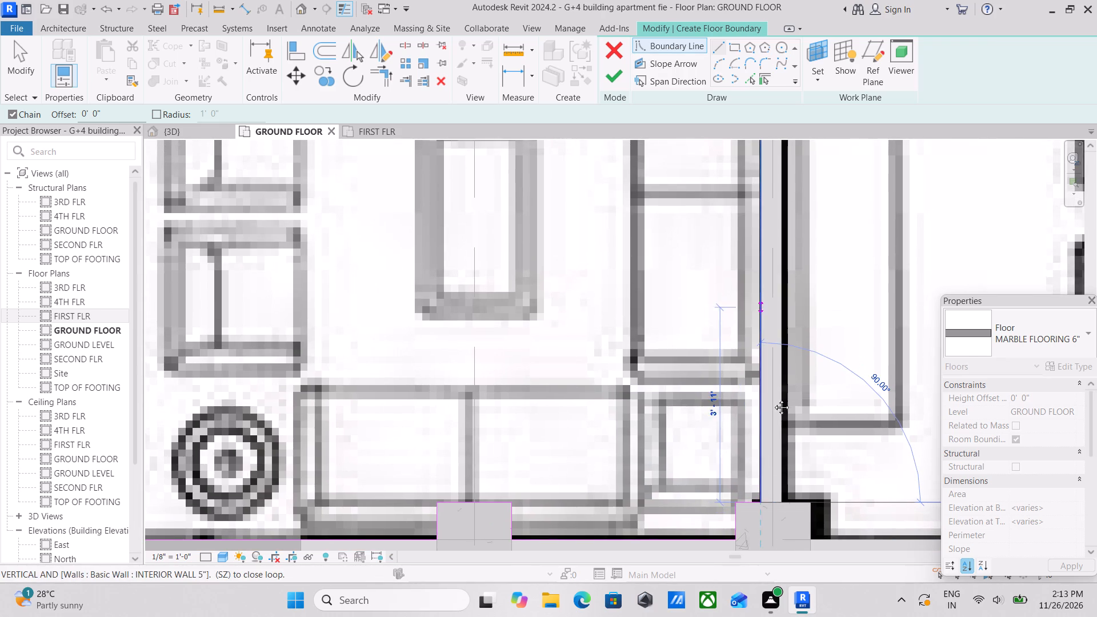
middle_drag(773, 399, 774, 472)
middle_drag(780, 324, 776, 462)
scroll(778, 358, down, 1)
middle_drag(778, 359, 784, 539)
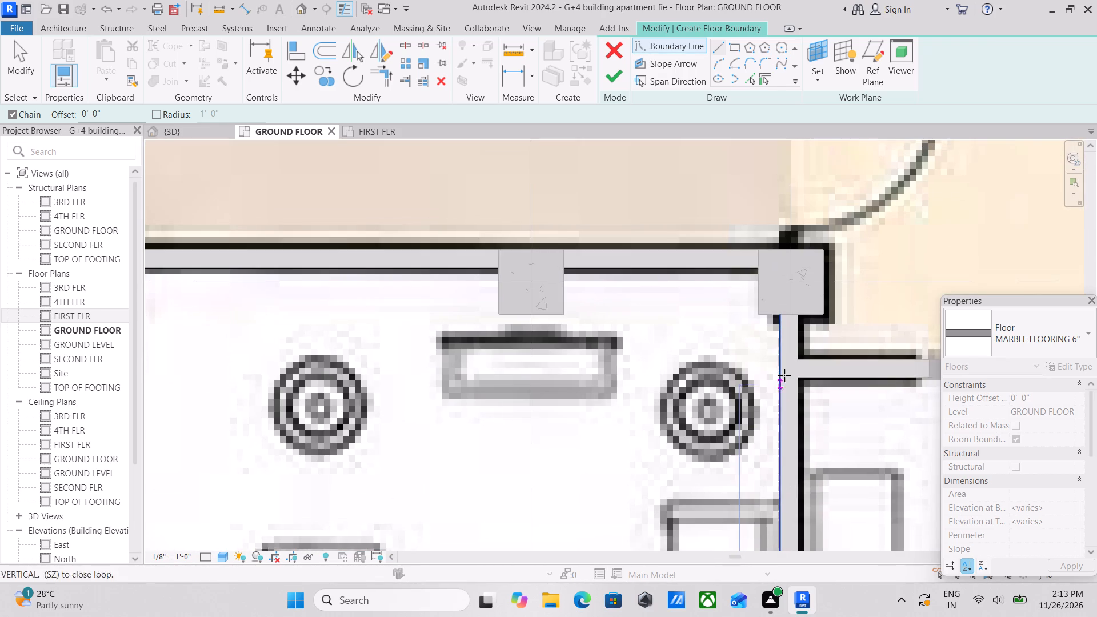
middle_drag(784, 370, 784, 427)
scroll(775, 411, up, 3)
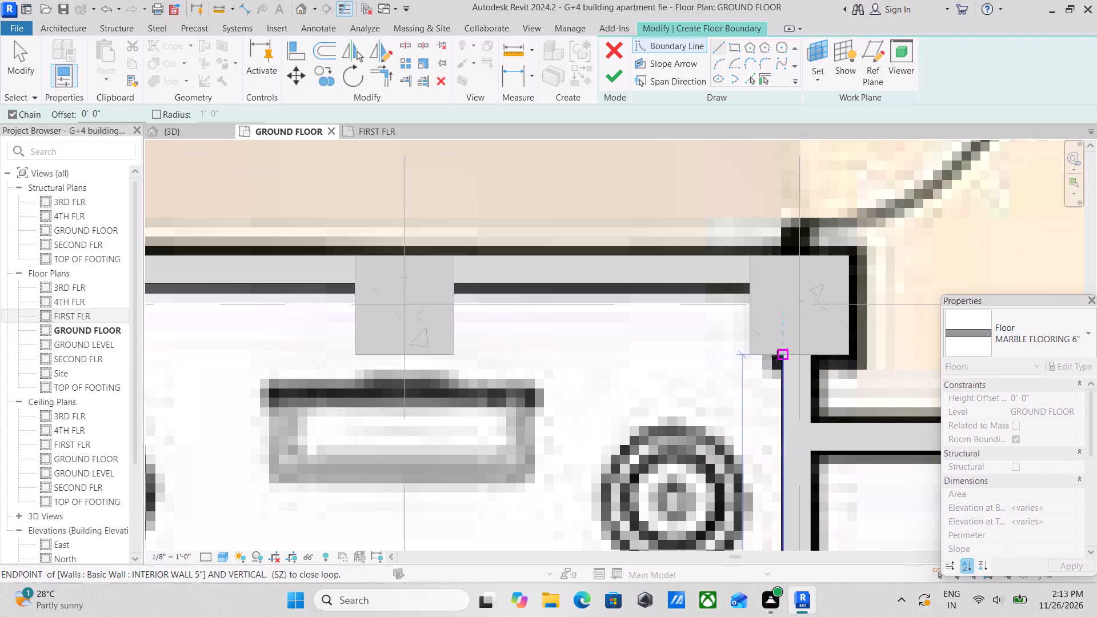
click(778, 355)
click(751, 355)
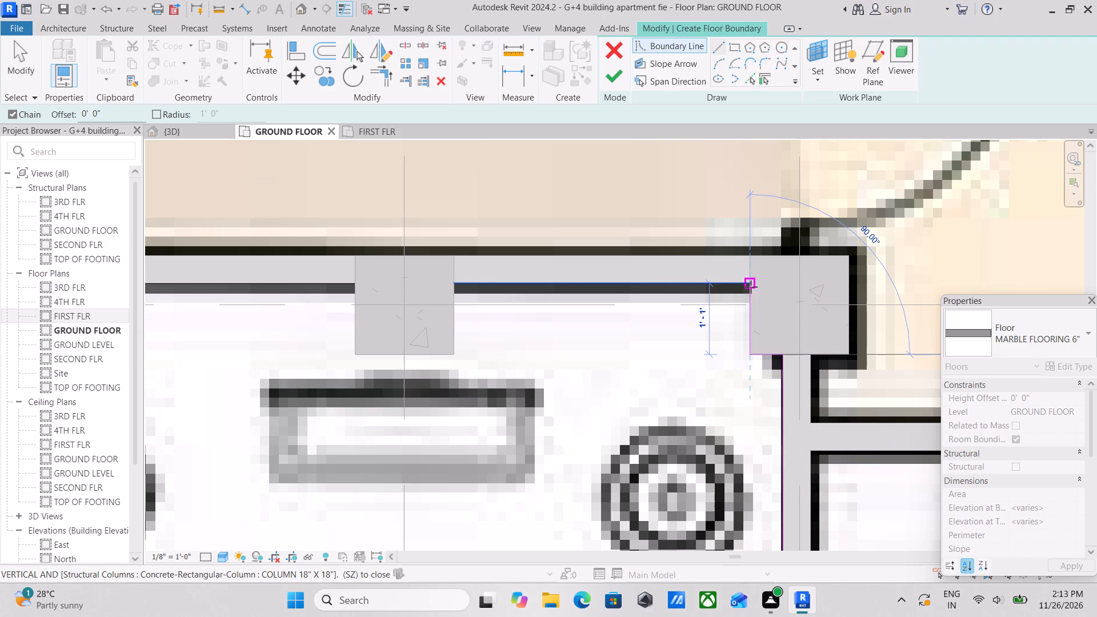
click(747, 282)
Carry the boundary 4'-6" along the living room's north wall and around the middle 18" x 18" column's three exposed faces.
middle_drag(526, 283, 719, 320)
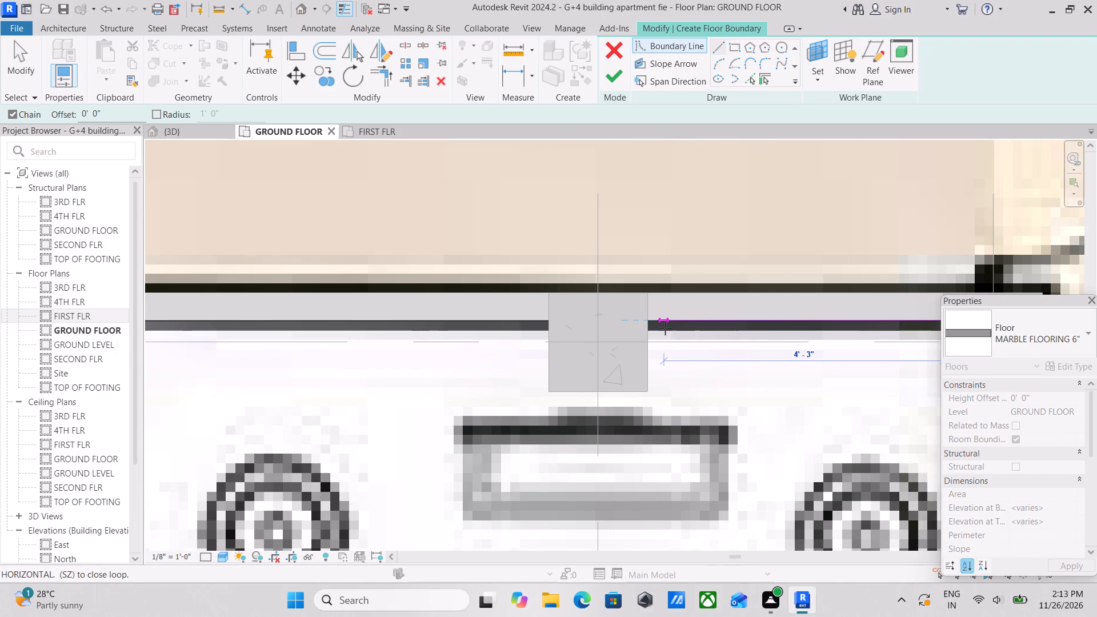
click(648, 317)
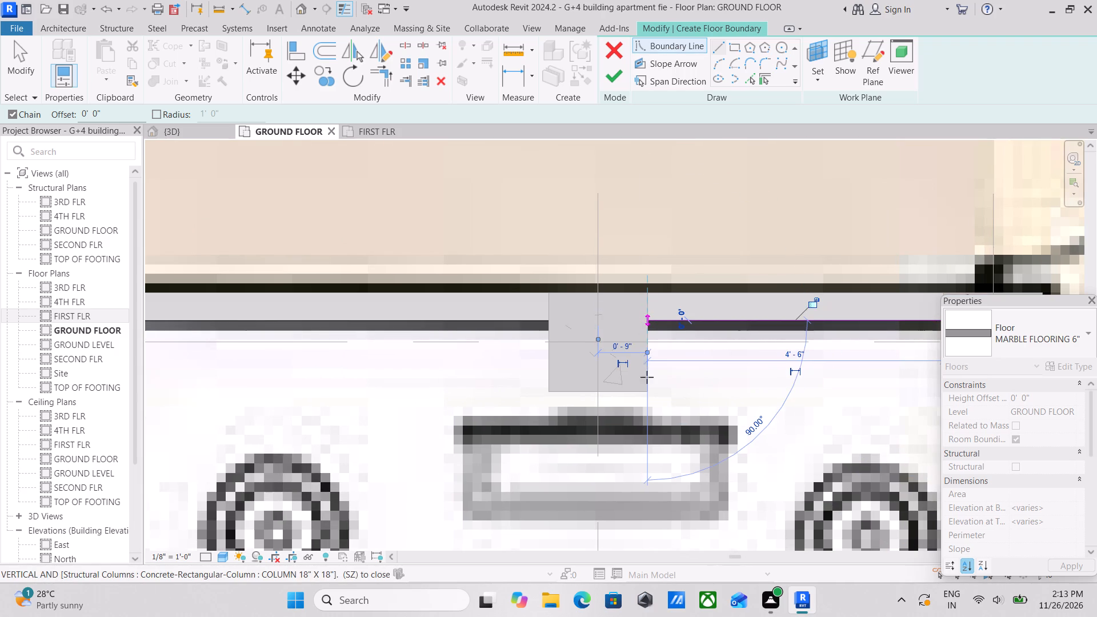
click(645, 391)
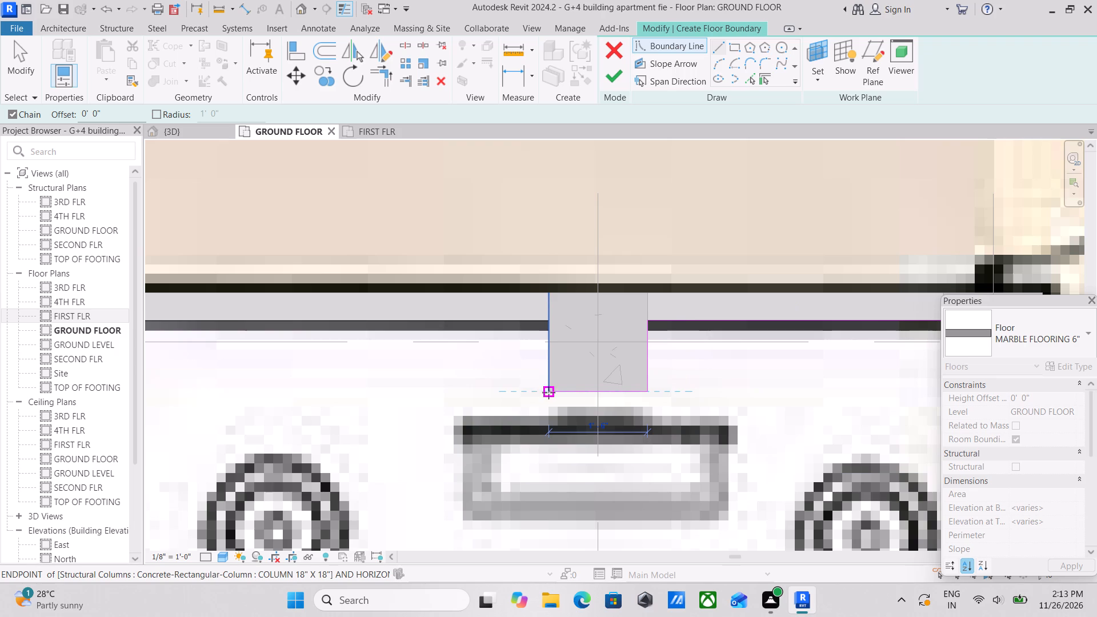
click(551, 393)
click(548, 315)
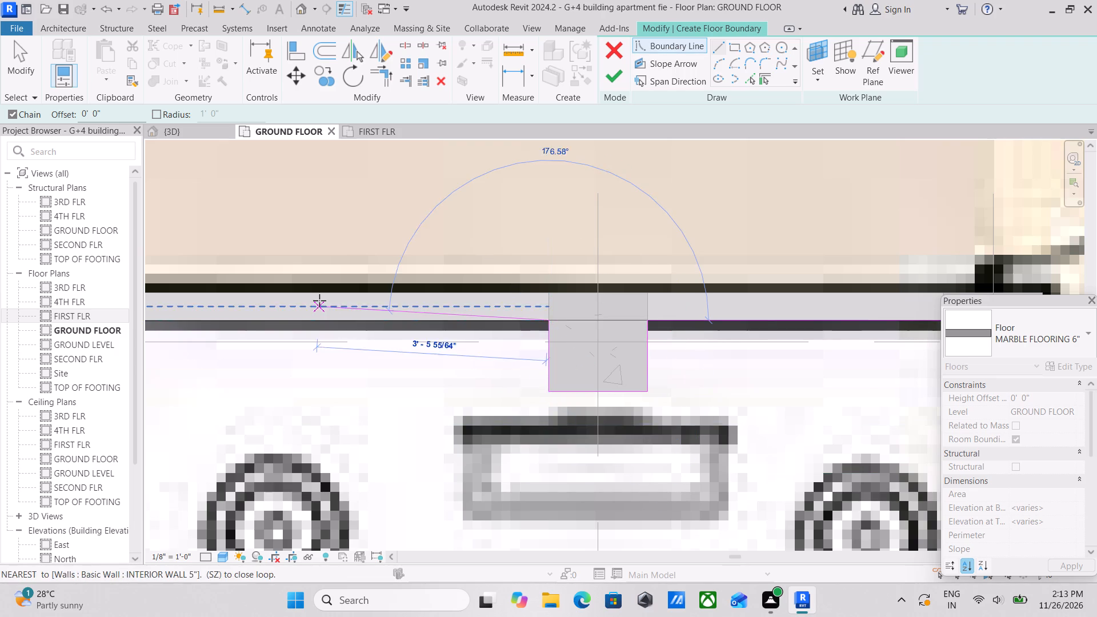
Run the boundary about 8'-3" to the northwest column, 1'-1" down its east face, and along its underside to the west wall.
middle_drag(322, 301, 841, 320)
click(529, 340)
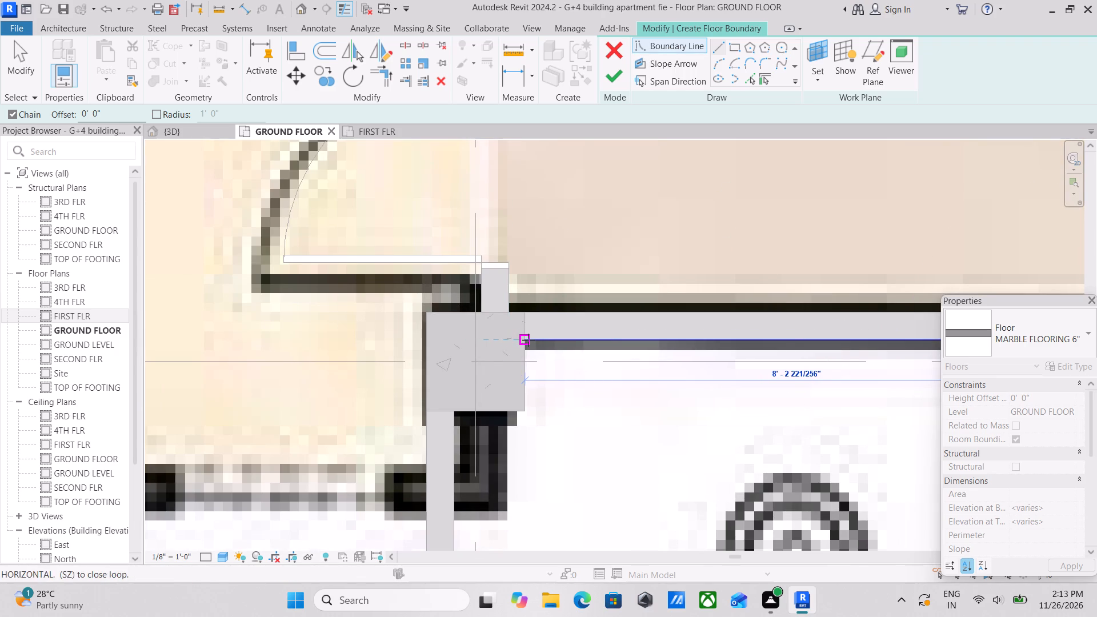
click(527, 407)
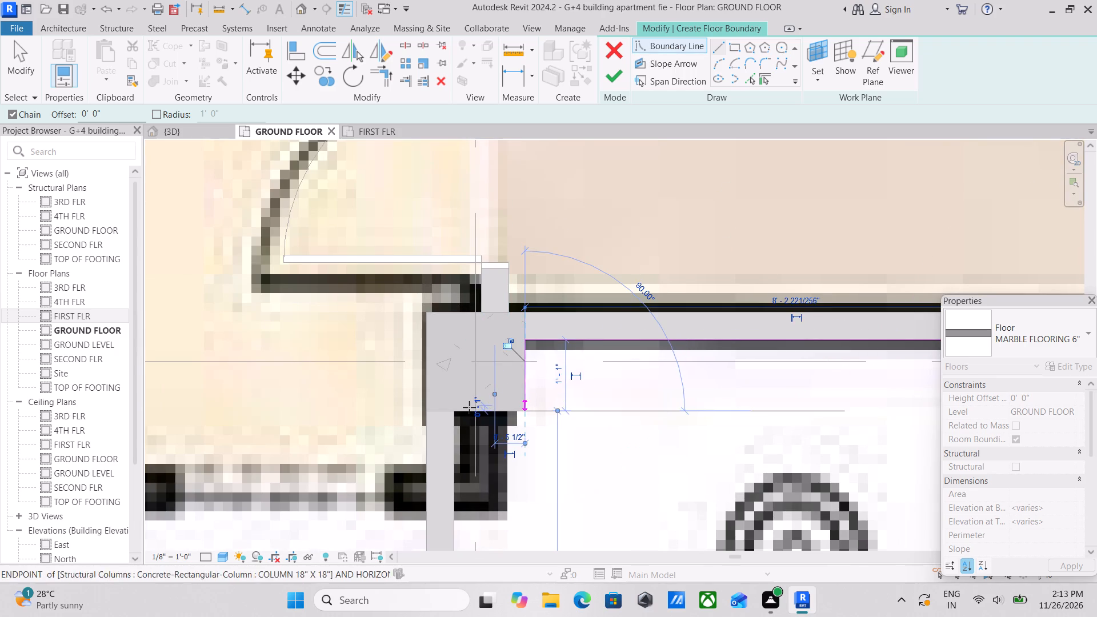
click(458, 413)
Close the living room boundary by running it down the west wall to its start at the southwest column's top edge.
middle_drag(477, 468, 521, 287)
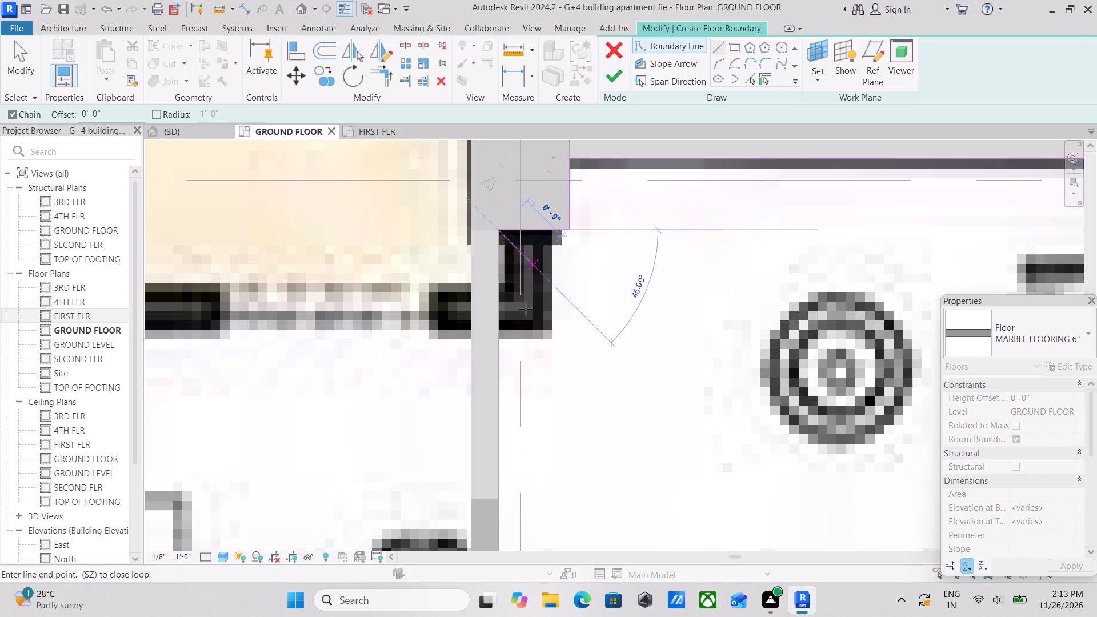
scroll(518, 350, down, 3)
middle_drag(518, 350, 564, 234)
scroll(530, 375, down, 1)
middle_drag(530, 375, 586, 243)
scroll(583, 336, down, 2)
middle_drag(583, 336, 592, 250)
middle_drag(583, 404, 595, 353)
scroll(627, 401, up, 3)
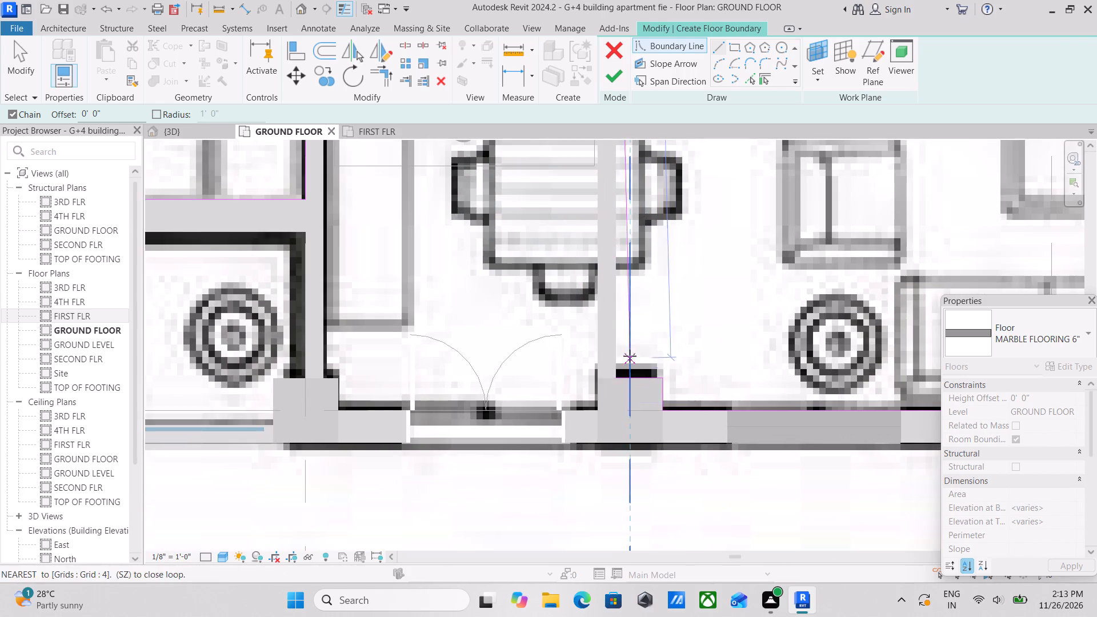
click(617, 377)
Start the adjacent dining and living room boundary at its northwest inner corner, following the north wall to the jog and 2'-6 1/2" up it.
scroll(657, 347, down, 5)
scroll(751, 308, down, 3)
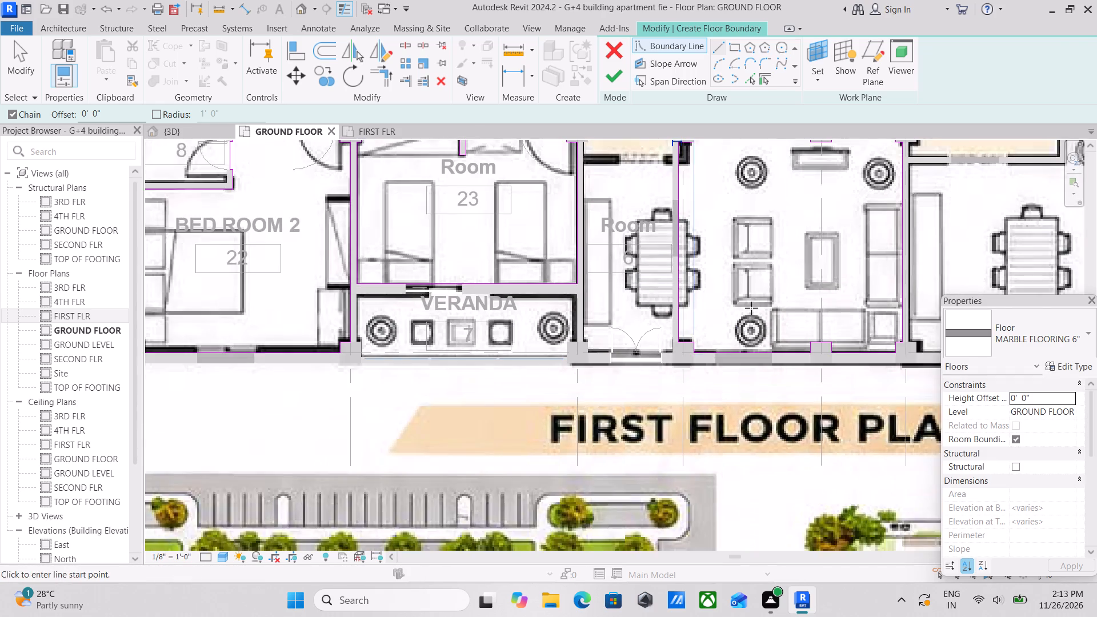
middle_drag(751, 308, 519, 372)
scroll(727, 324, up, 3)
scroll(730, 322, down, 3)
middle_drag(730, 322, 532, 363)
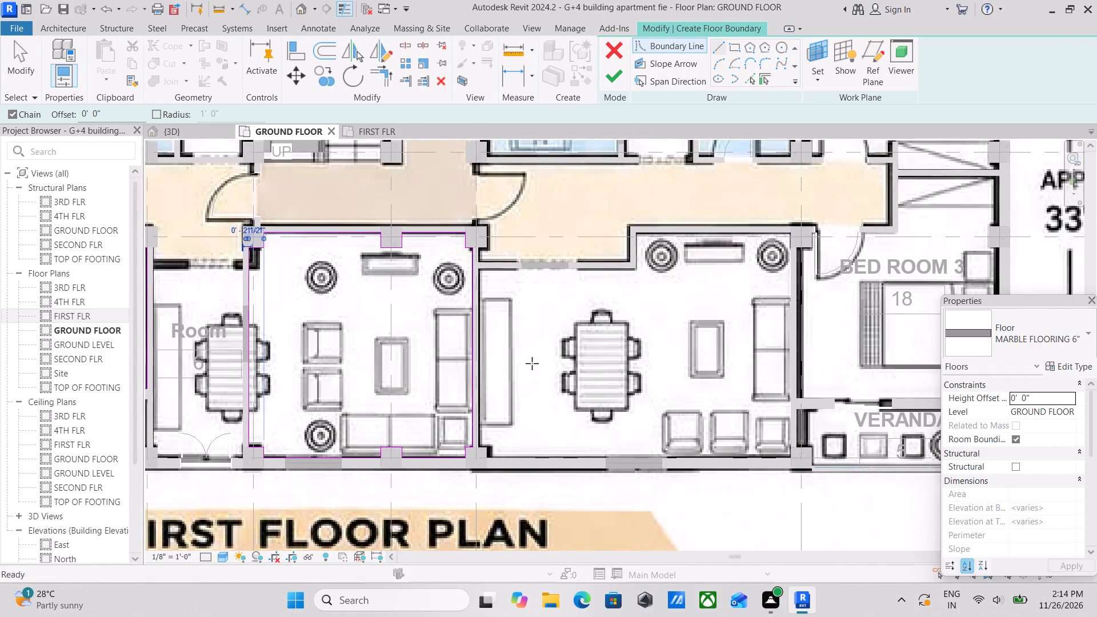
scroll(446, 274, up, 4)
scroll(561, 214, up, 4)
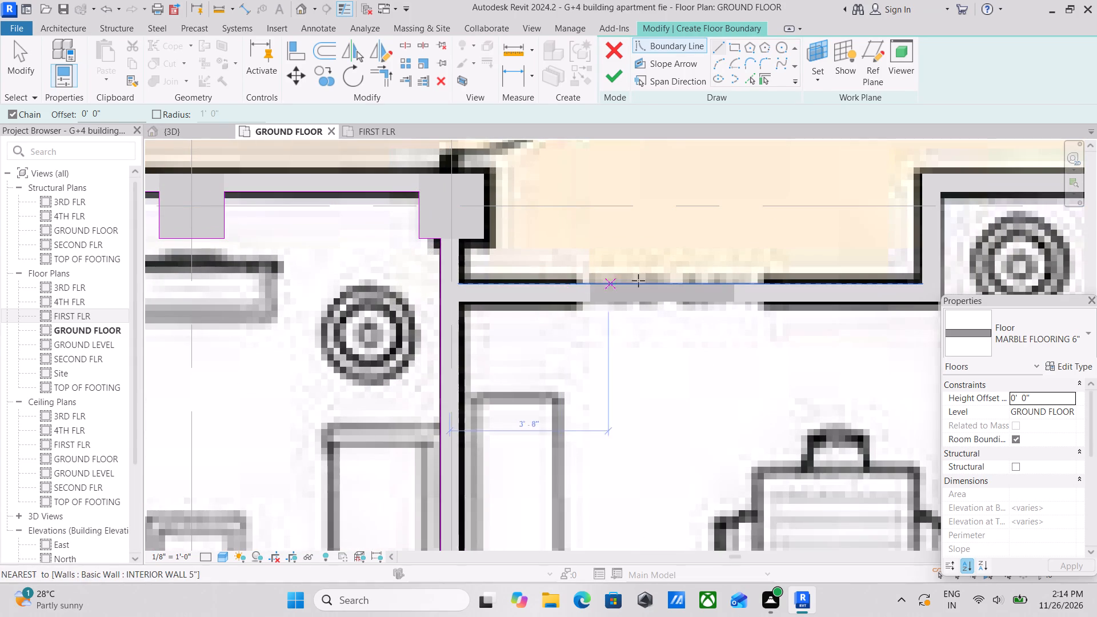
click(463, 307)
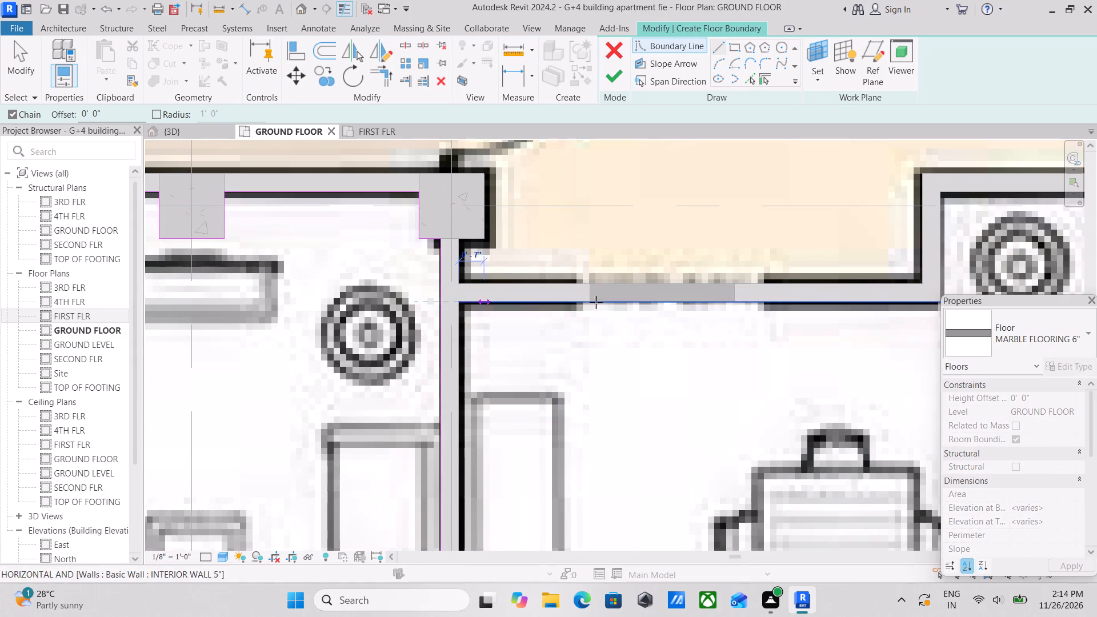
middle_drag(693, 303, 511, 326)
scroll(672, 352, down, 3)
middle_drag(656, 352, 603, 373)
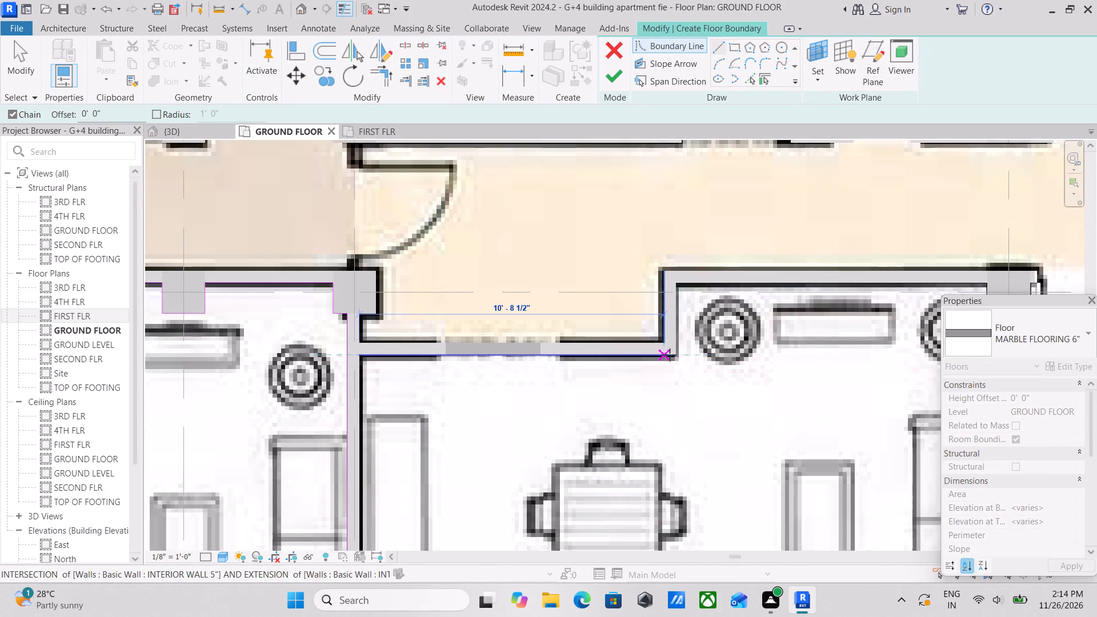
click(678, 353)
click(681, 284)
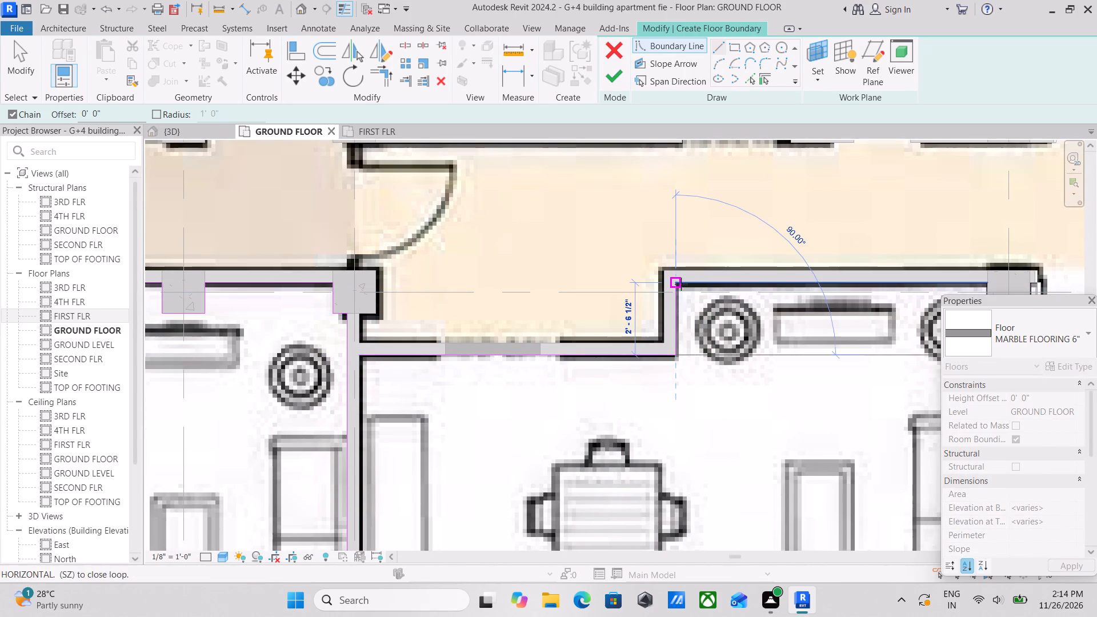
Continue the boundary about 10'-11" along the upper north wall and about 15'-11" down the east wall to the south wall.
middle_drag(866, 290, 560, 281)
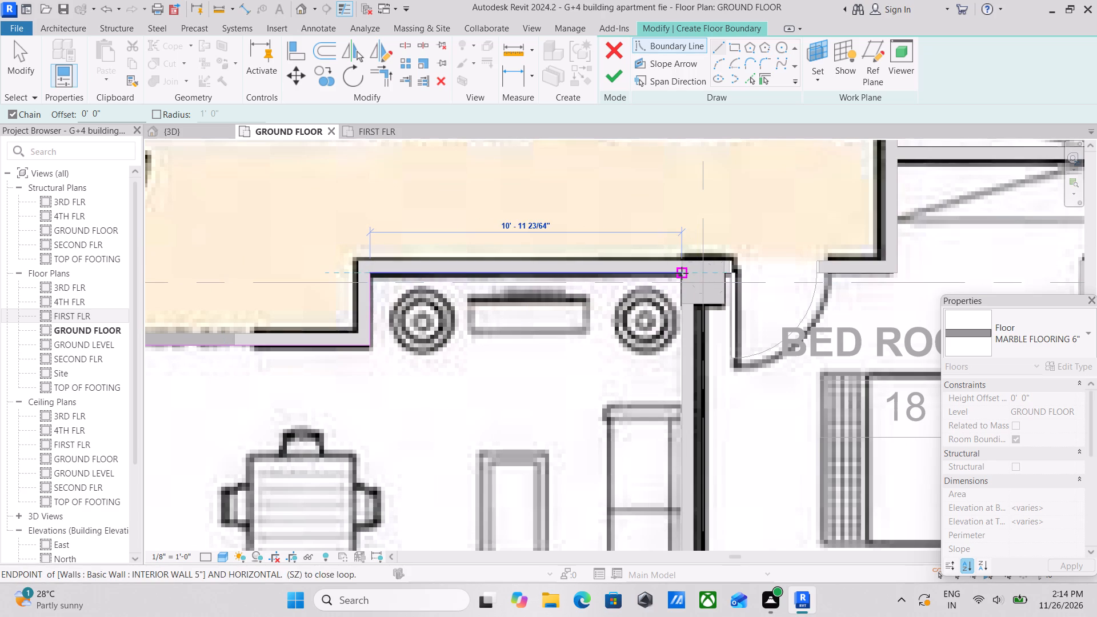
click(682, 273)
scroll(679, 344, down, 3)
middle_drag(679, 344, 678, 229)
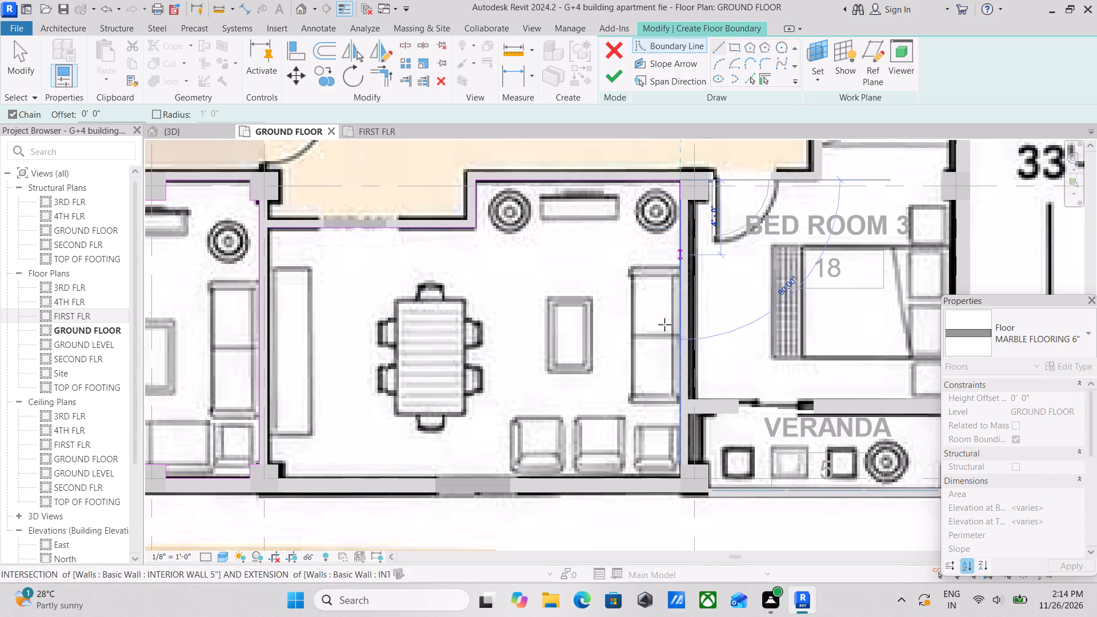
middle_drag(656, 354, 667, 287)
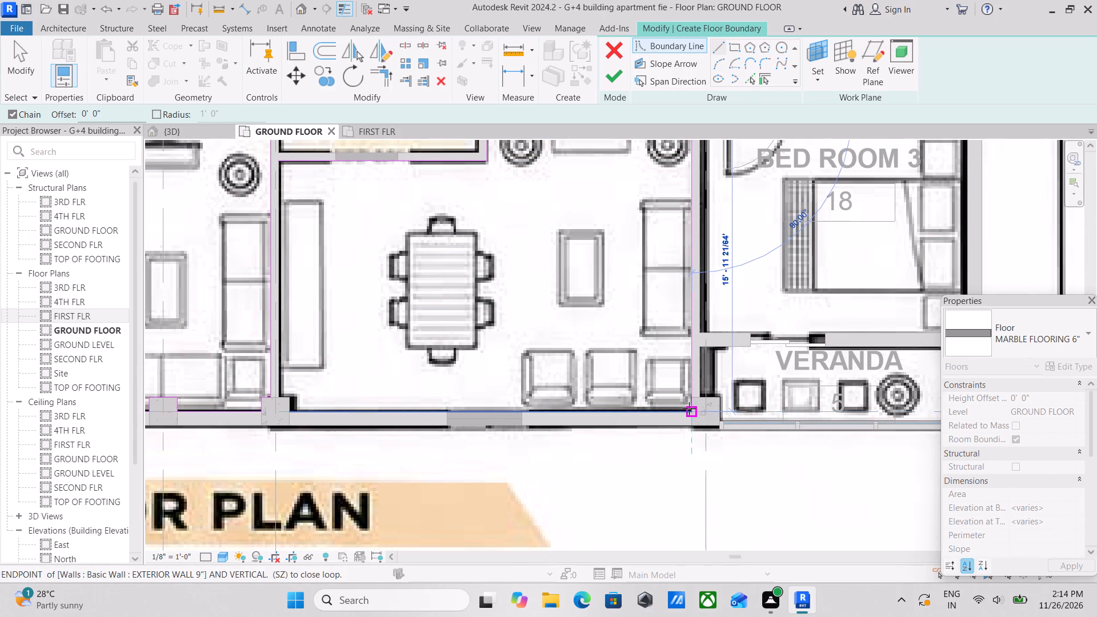
scroll(687, 409, up, 3)
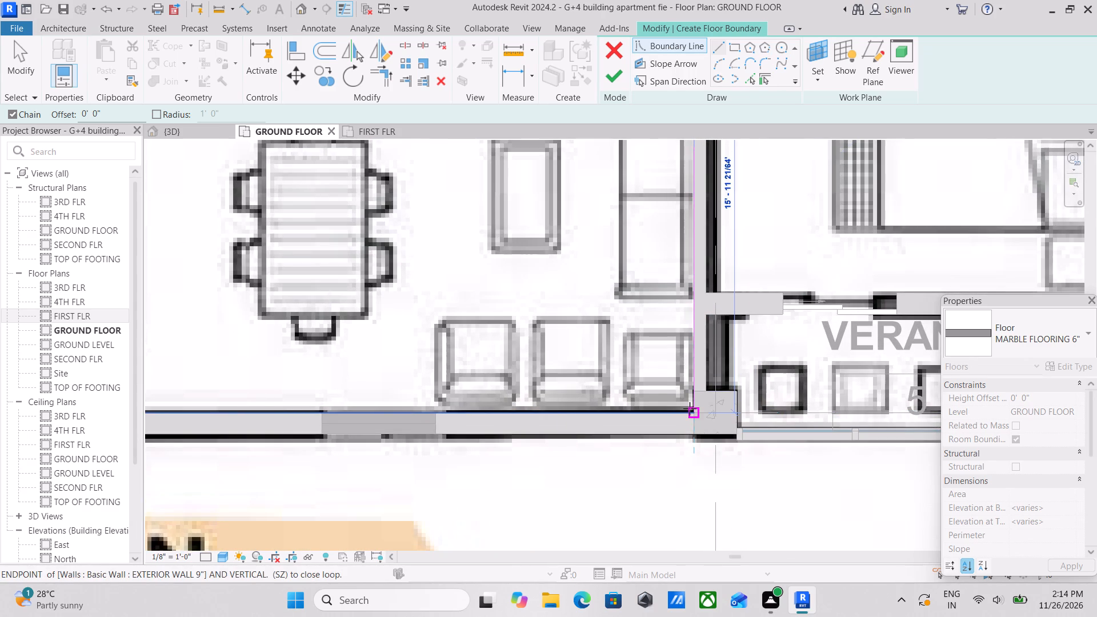
click(690, 408)
Run the boundary along the south wall, around the southwest column, and up the west wall to close at the northwest corner.
middle_drag(629, 403, 848, 379)
middle_drag(500, 351, 716, 370)
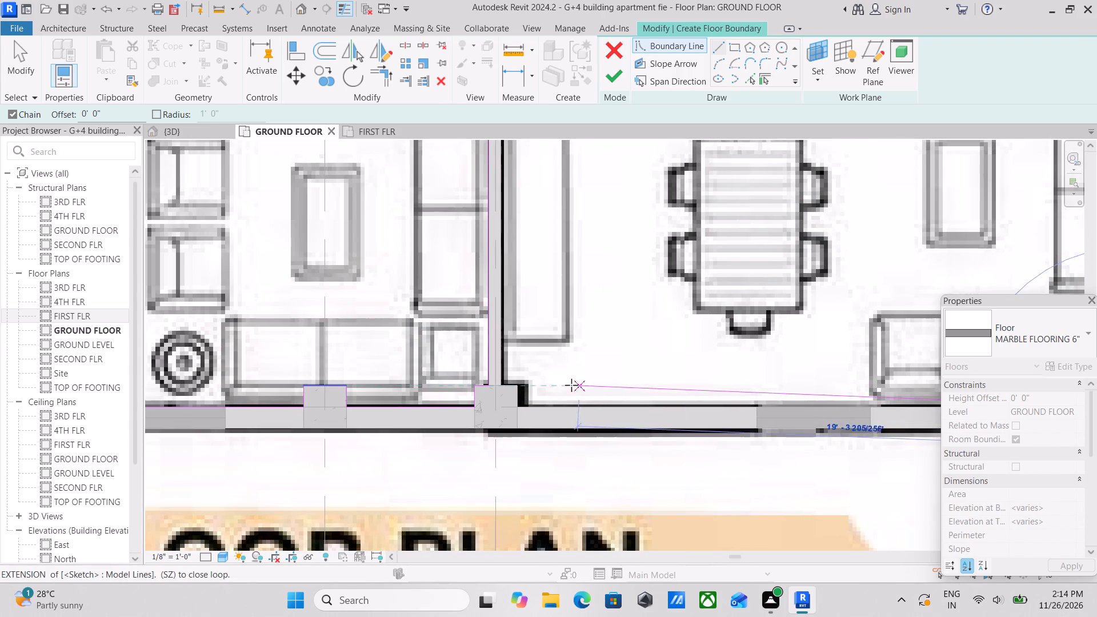
click(519, 402)
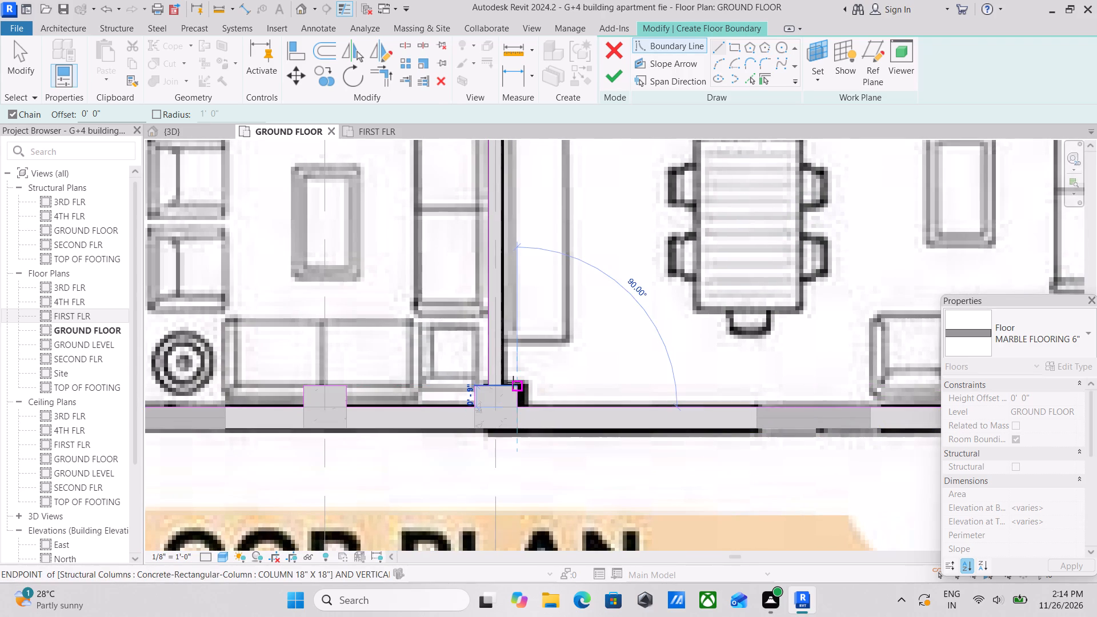
click(513, 382)
click(505, 387)
middle_drag(511, 322, 511, 327)
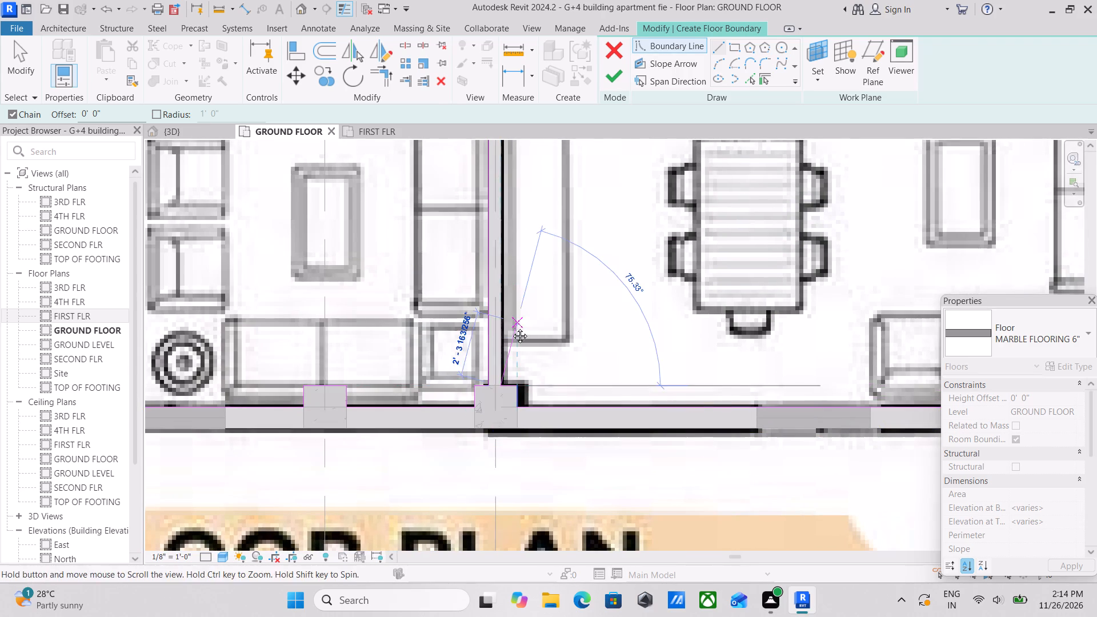
middle_drag(511, 327, 532, 436)
middle_drag(517, 265, 527, 404)
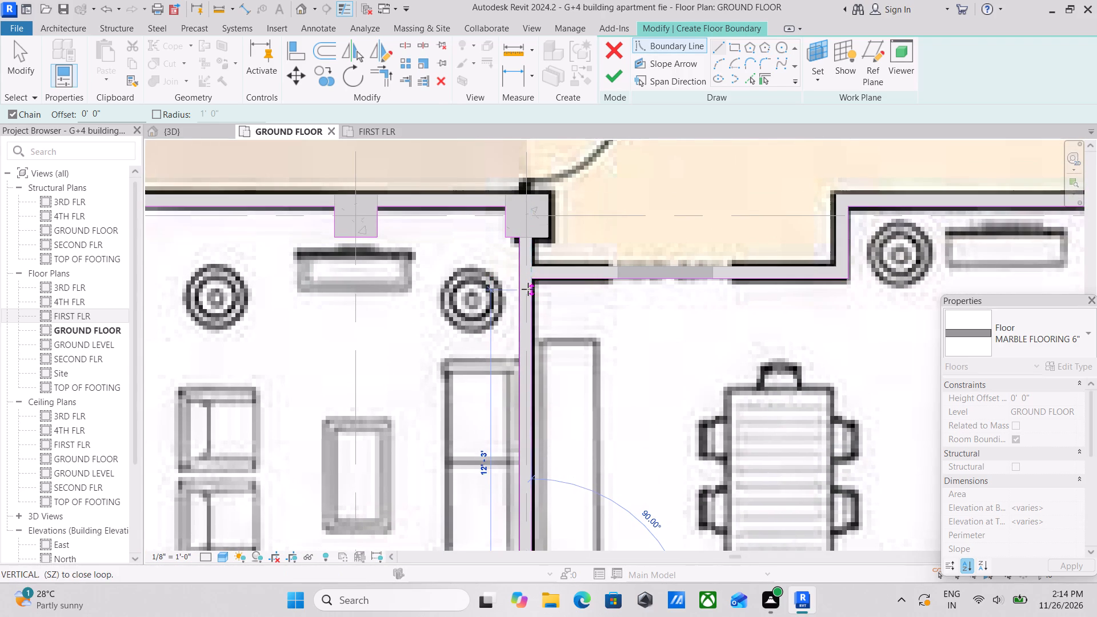
click(528, 278)
Start the Bed Room 3 boundary with a 14'-4" line along its south wall beside the veranda.
scroll(528, 278, up, 4)
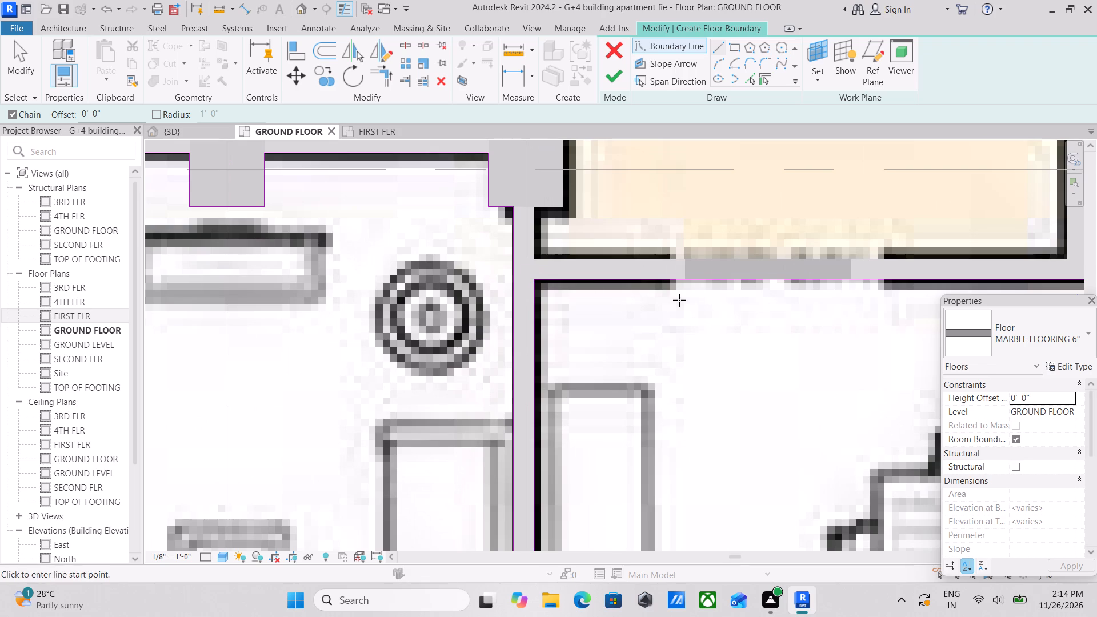
middle_drag(672, 300, 513, 323)
scroll(532, 368, down, 3)
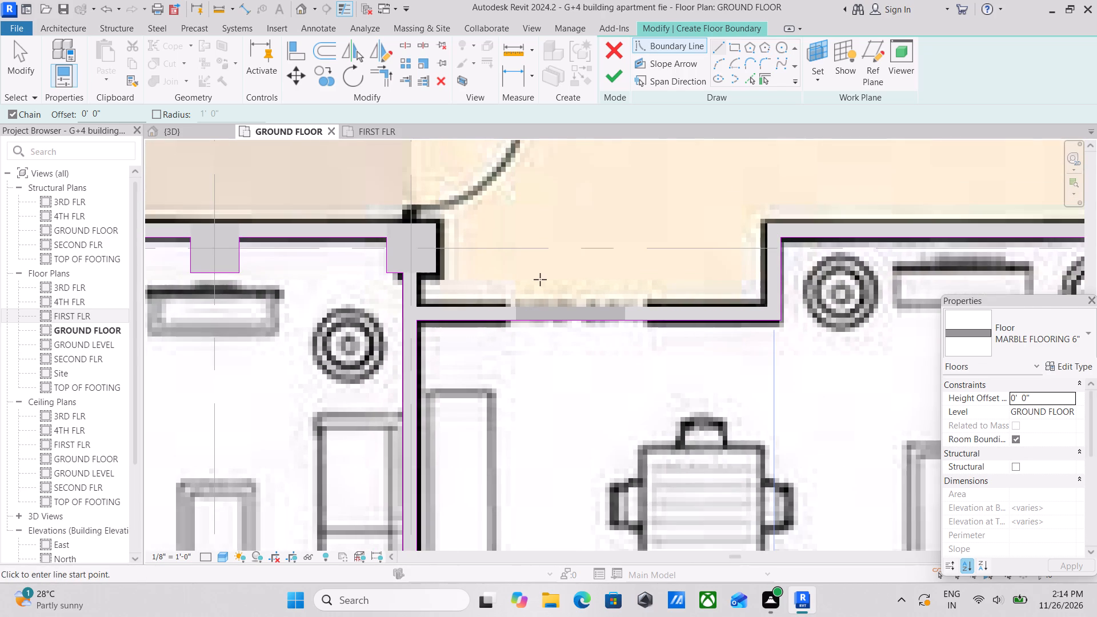
scroll(562, 272, down, 3)
scroll(711, 255, down, 4)
scroll(745, 303, down, 2)
middle_drag(741, 303, 647, 302)
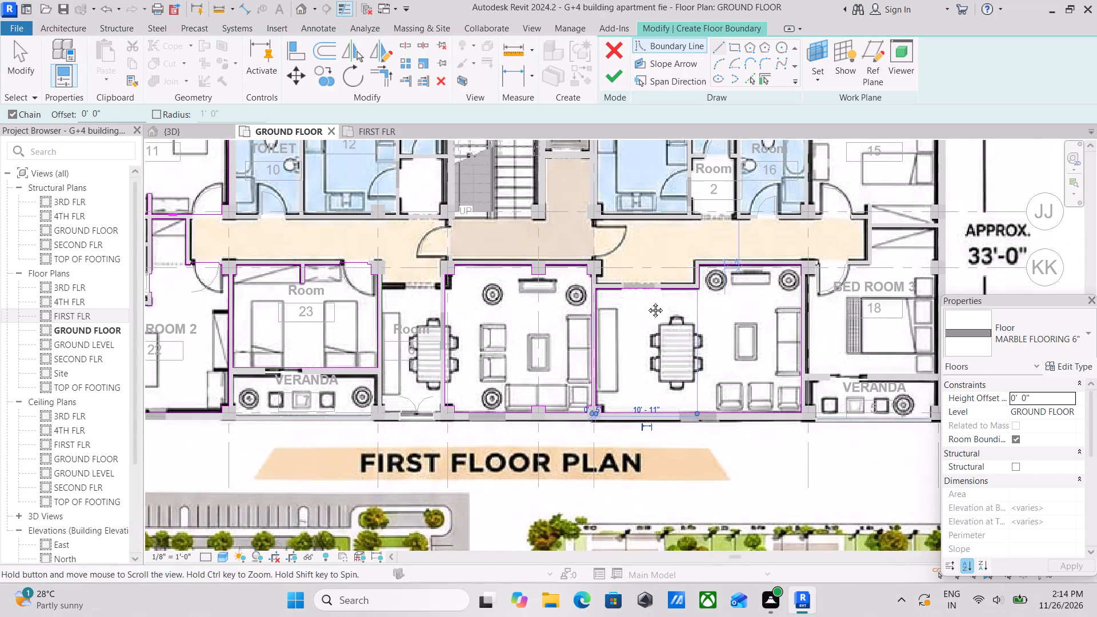
middle_drag(647, 302, 489, 277)
scroll(686, 356, up, 3)
scroll(570, 276, up, 3)
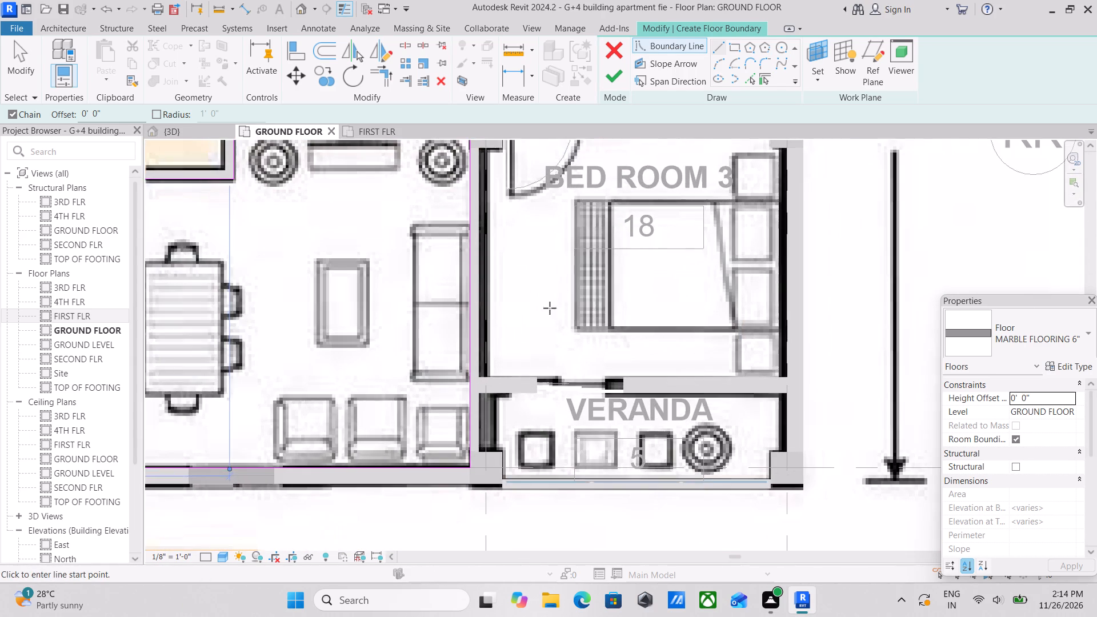
scroll(548, 334, up, 2)
click(458, 391)
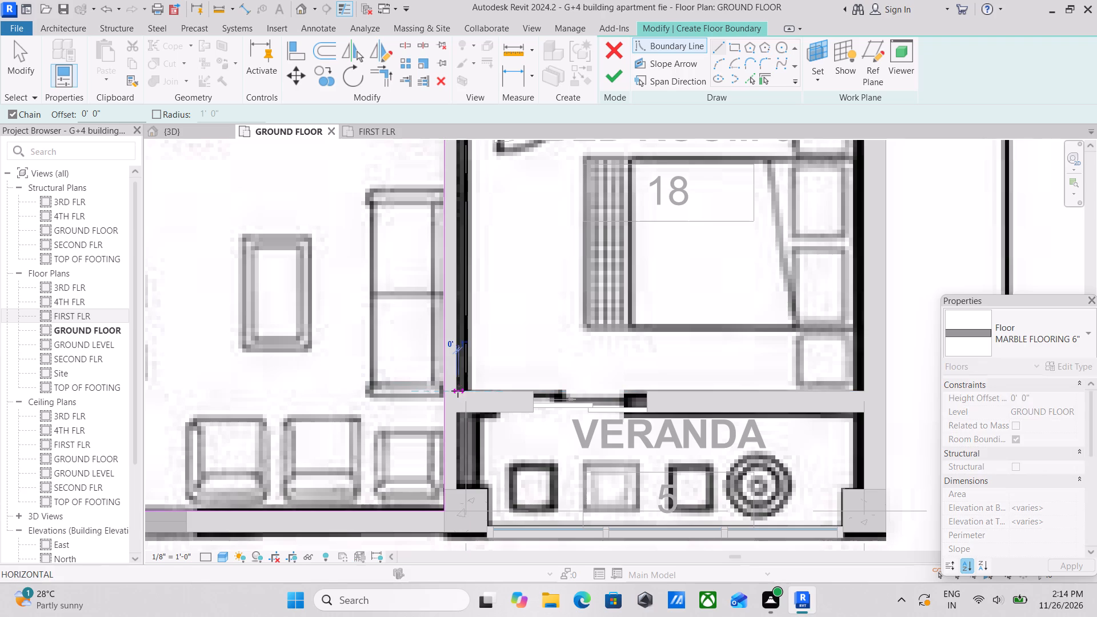
click(862, 391)
Run the boundary up Bed Room 3's east wall and around the exposed faces of the east wall column.
middle_drag(840, 264, 810, 452)
scroll(818, 318, up, 1)
middle_drag(817, 310, 817, 389)
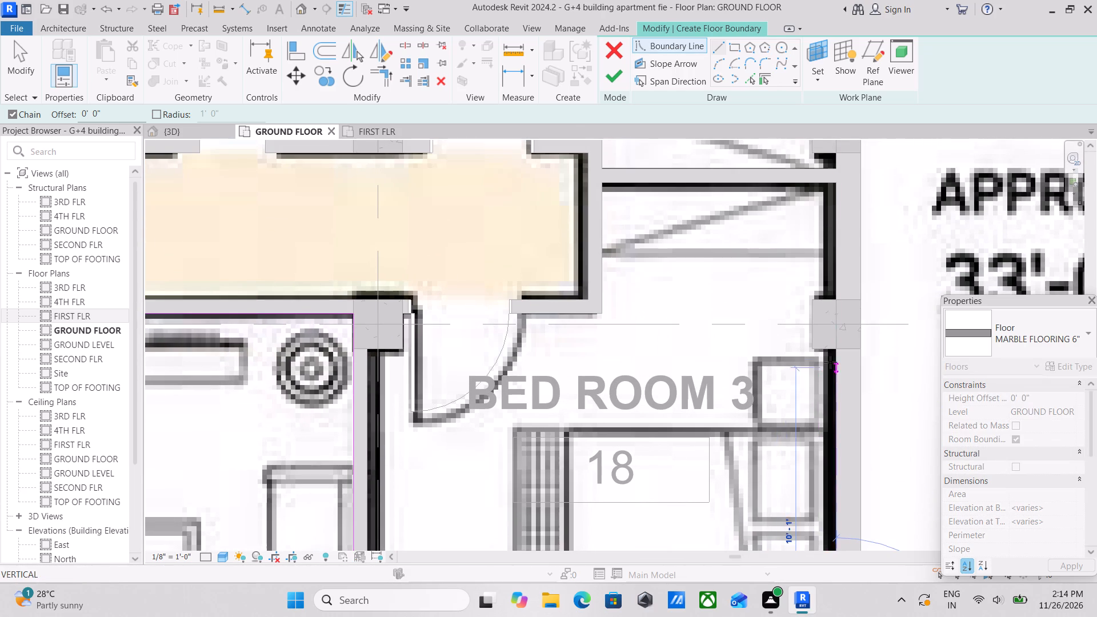
click(840, 347)
click(808, 344)
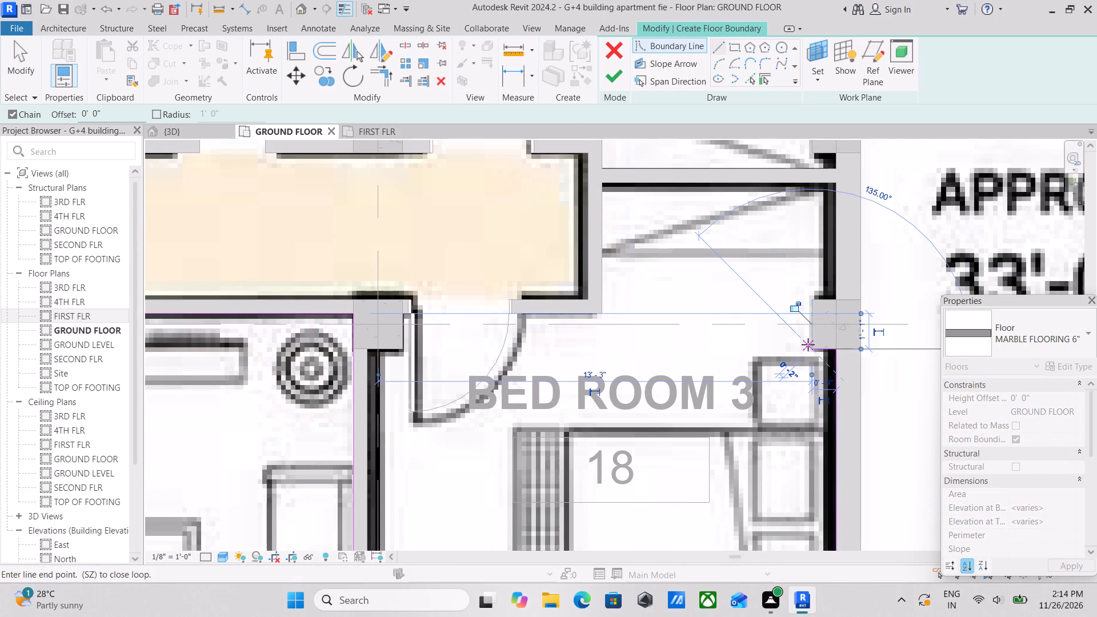
click(814, 301)
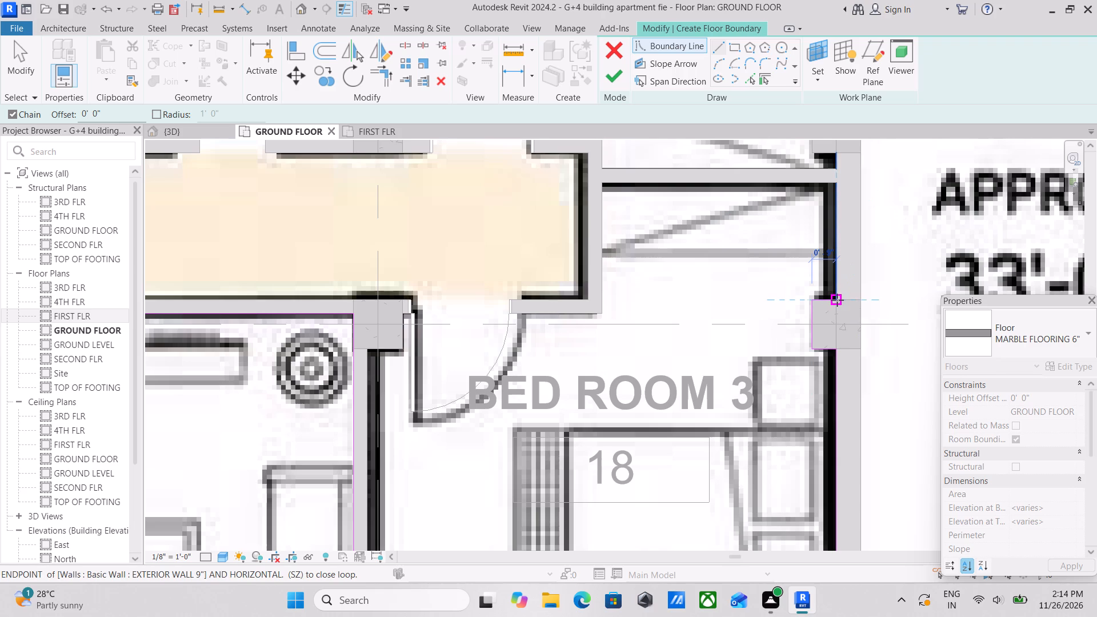
click(839, 299)
Carry the boundary 3'-7" up the east wall, 7'-2" along the north wall, down the recess wall, and 2'-10" to the door jamb.
middle_drag(839, 300, 836, 420)
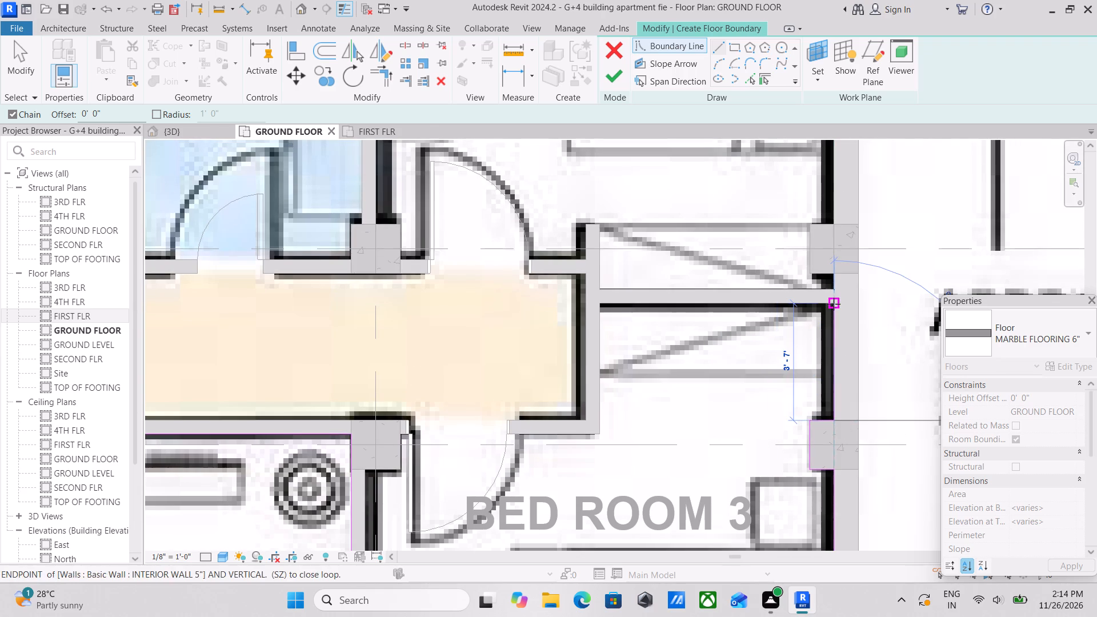
click(834, 301)
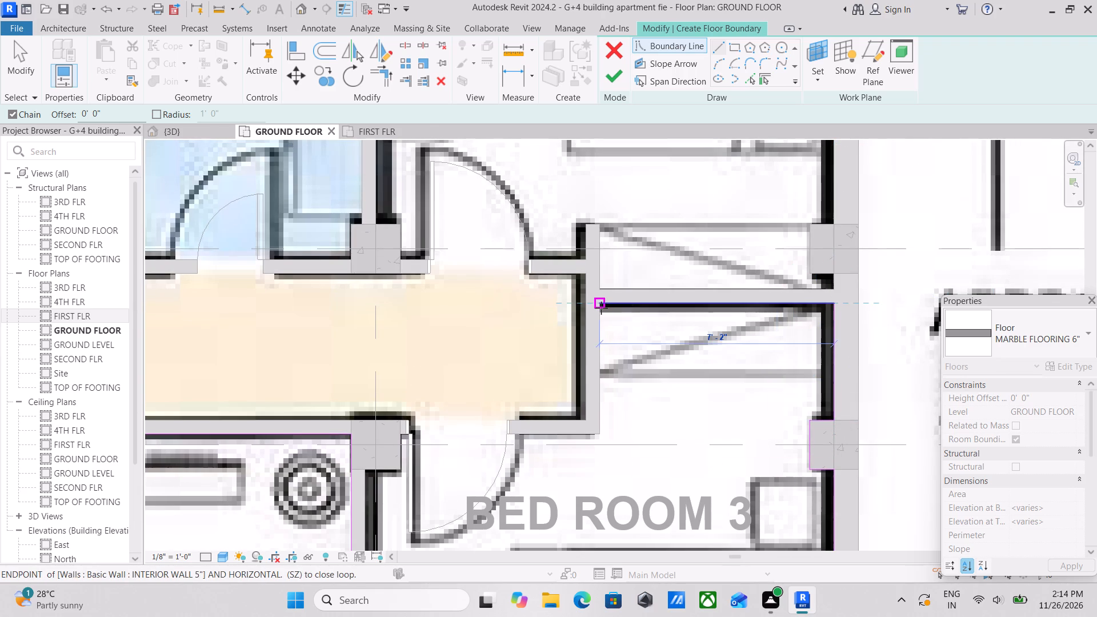
click(601, 308)
click(603, 435)
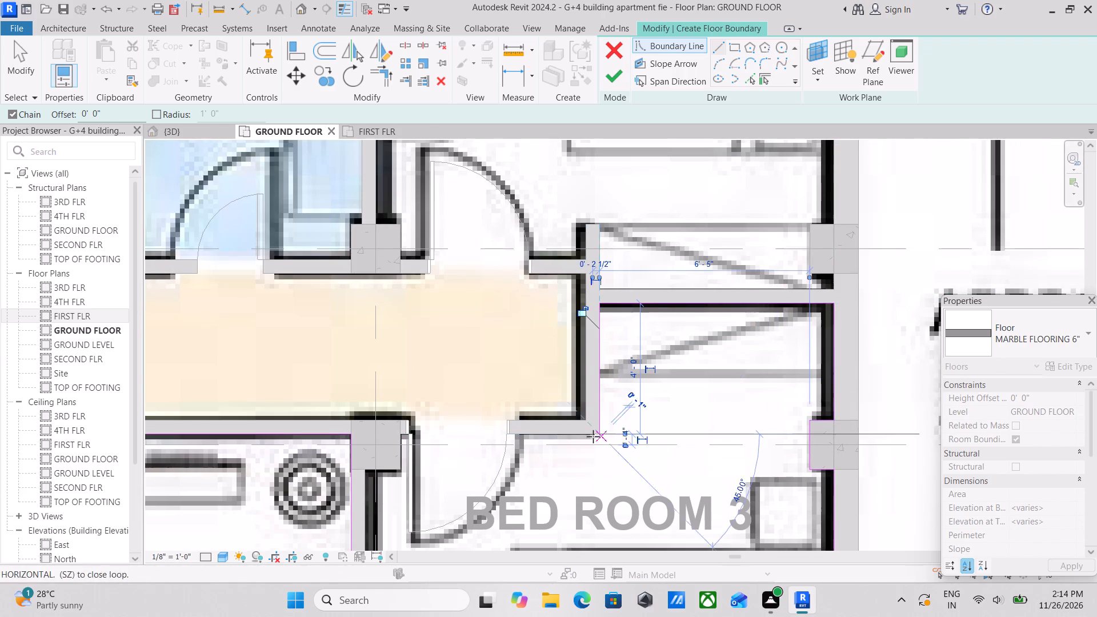
click(508, 436)
Carry Bed Room 3's boundary to mid-wall at the door jamb, 3'-0" across the opening, and back along the wall face to the column.
scroll(508, 436, up, 5)
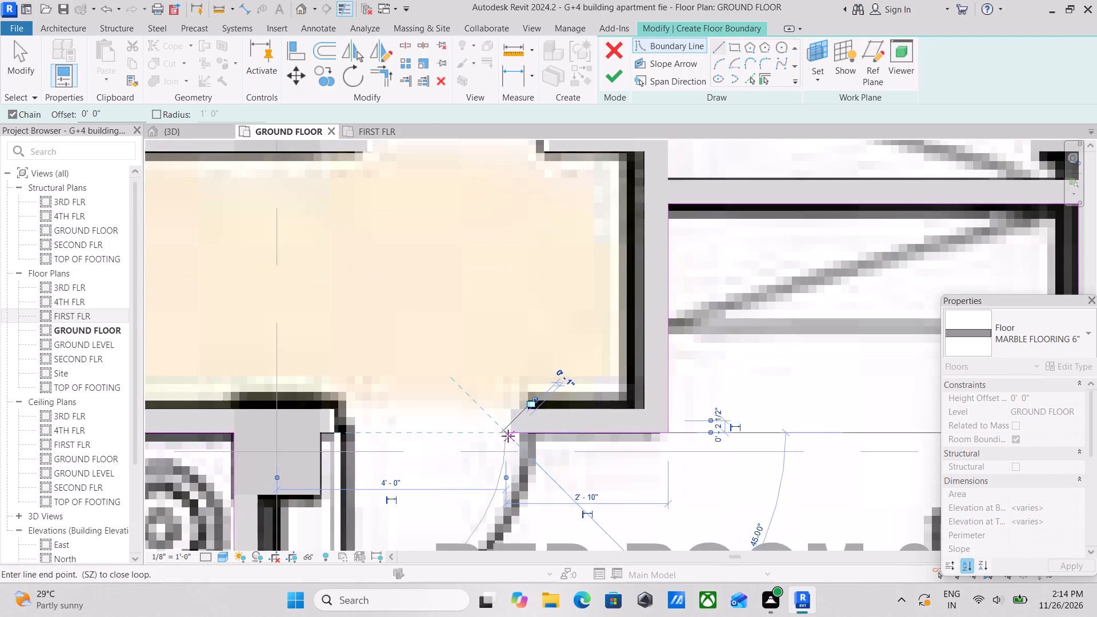
scroll(508, 436, up, 4)
click(507, 414)
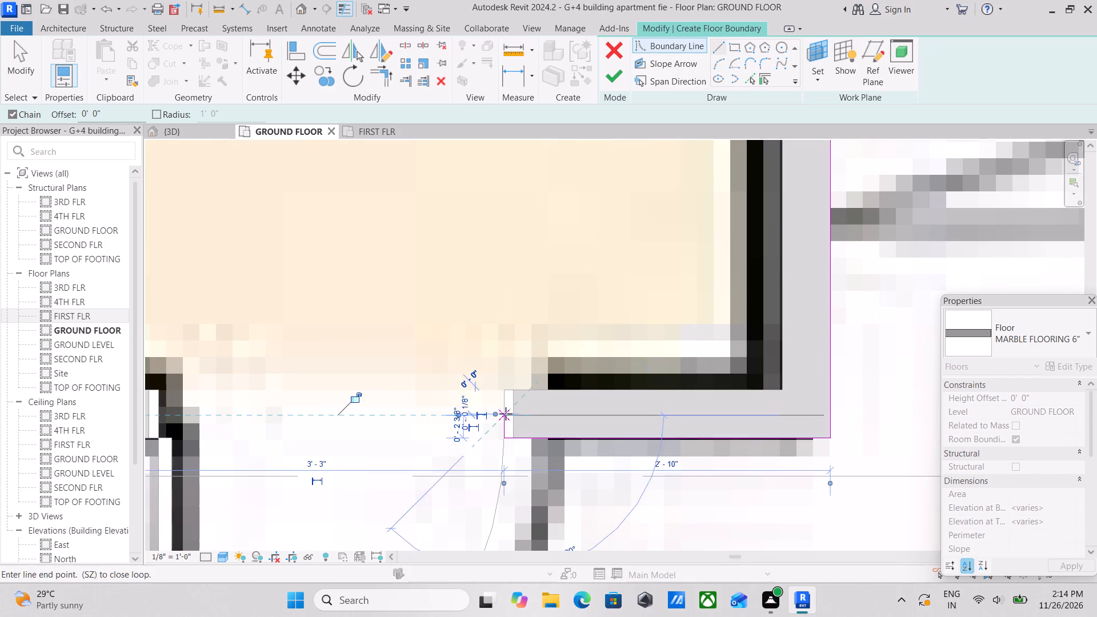
middle_drag(408, 406, 651, 388)
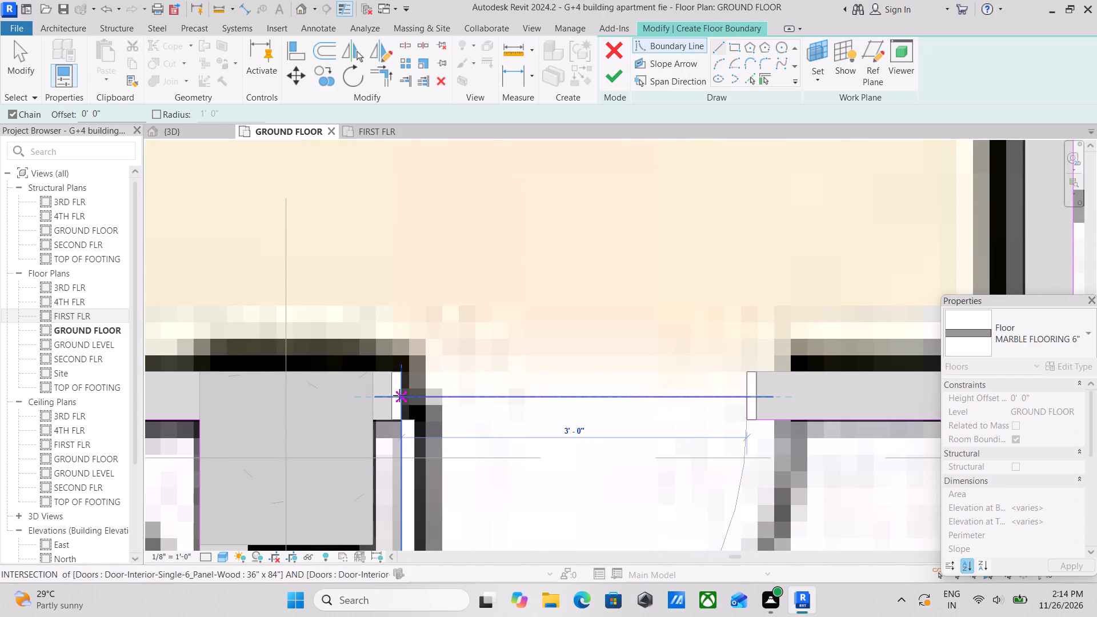
click(399, 395)
middle_drag(398, 396, 547, 324)
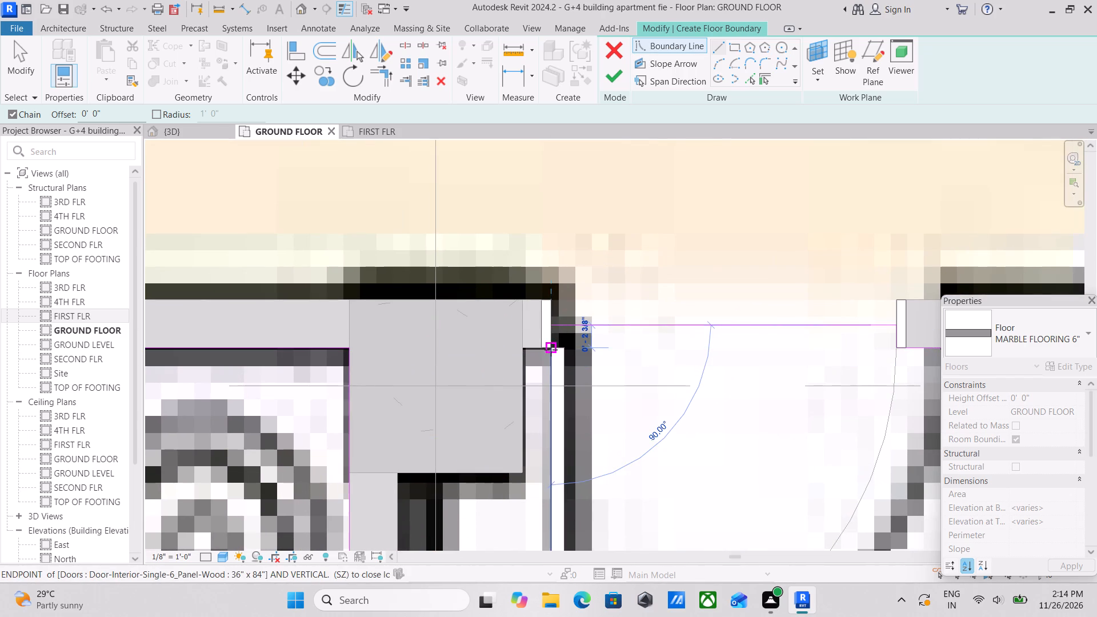
click(551, 350)
click(521, 352)
Wrap the boundary around Bed Room 3's northwest column, 1'-1" down its east face and 1'-1" along its south face to the wall.
middle_drag(519, 358, 547, 270)
scroll(522, 358, up, 1)
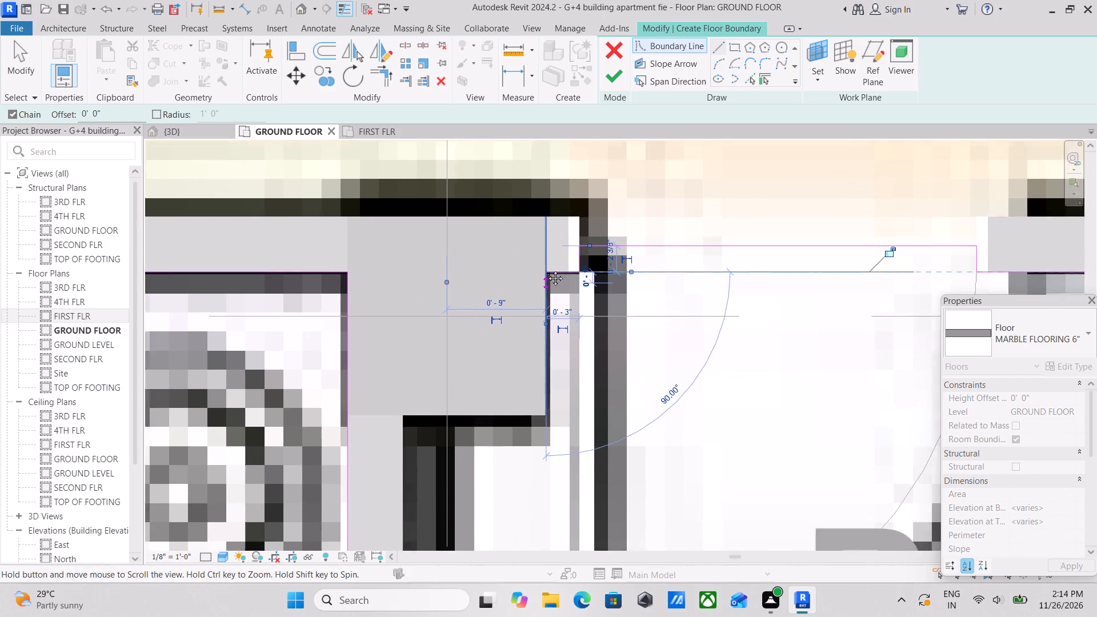
middle_drag(547, 270, 548, 266)
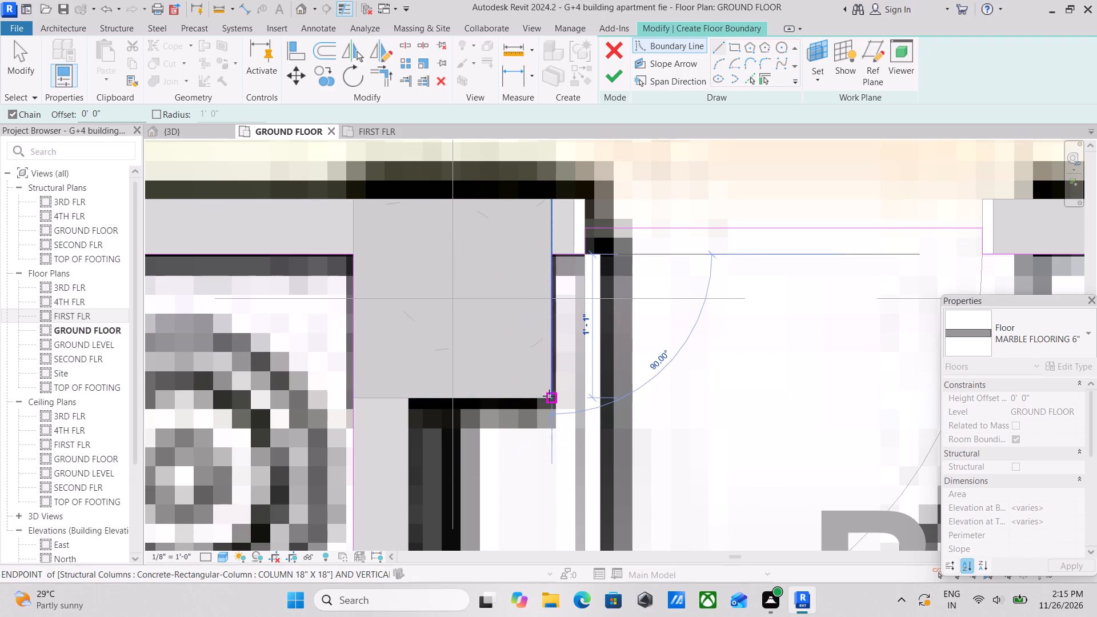
click(549, 396)
middle_drag(493, 394, 734, 355)
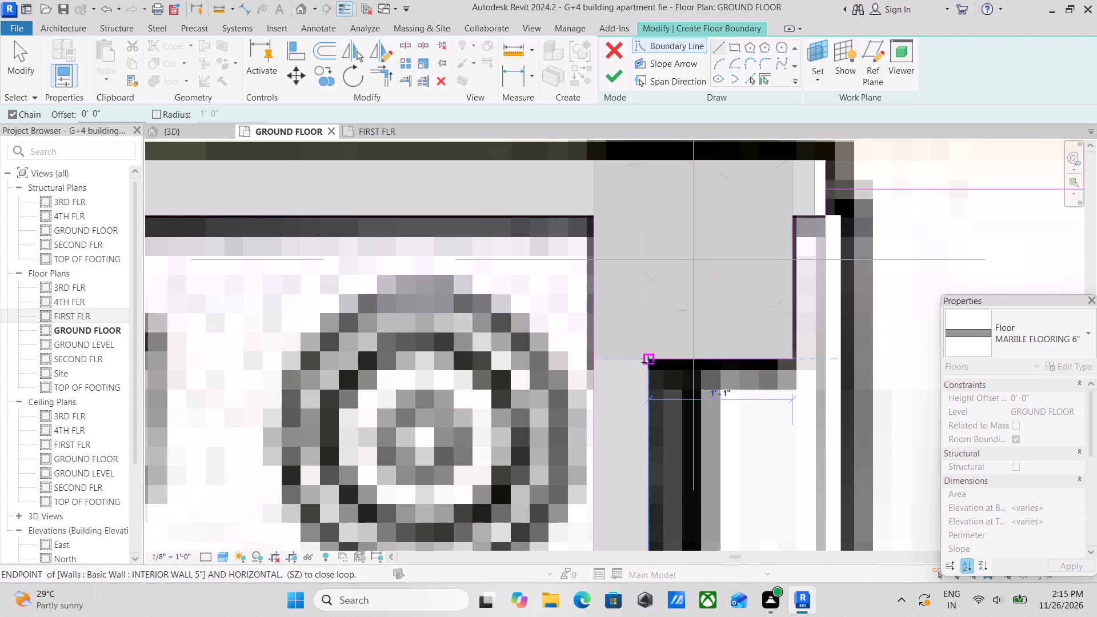
click(648, 362)
Run the boundary down Bed Room 3's west wall to close the loop at the southwest corner by the veranda.
scroll(647, 362, down, 8)
middle_drag(647, 362, 675, 224)
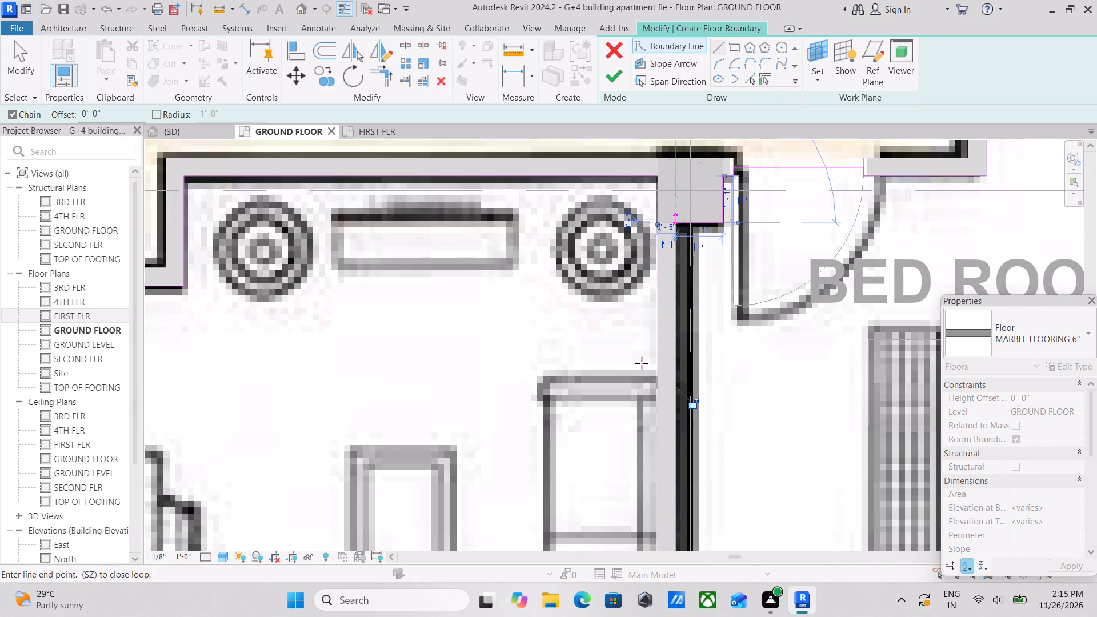
scroll(642, 363, down, 2)
middle_drag(642, 364, 670, 208)
middle_drag(699, 328, 699, 304)
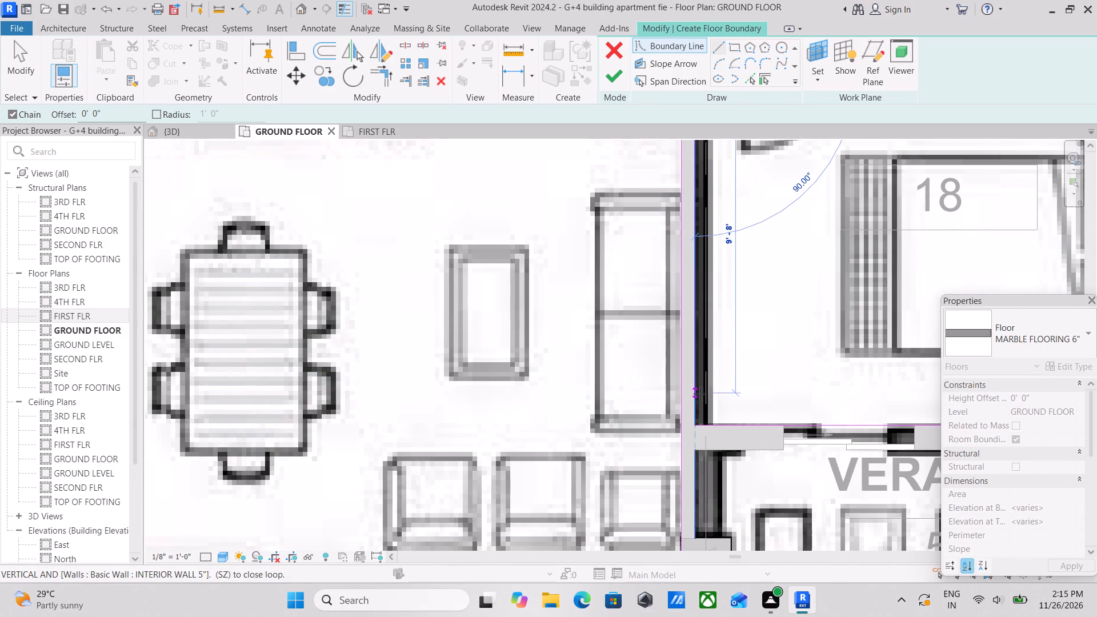
scroll(700, 397, up, 5)
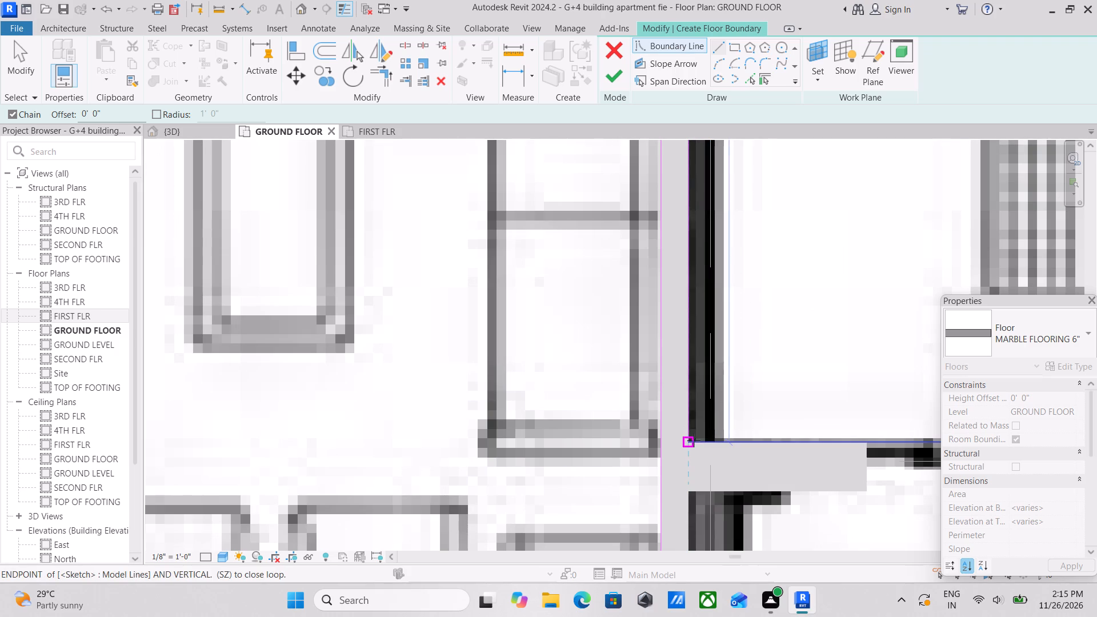
click(694, 440)
Start the Bed Room 6 boundary with a 7'-2" line along the south wall of its closet recess, ending at the east wall.
scroll(796, 322, down, 9)
middle_drag(803, 305, 666, 399)
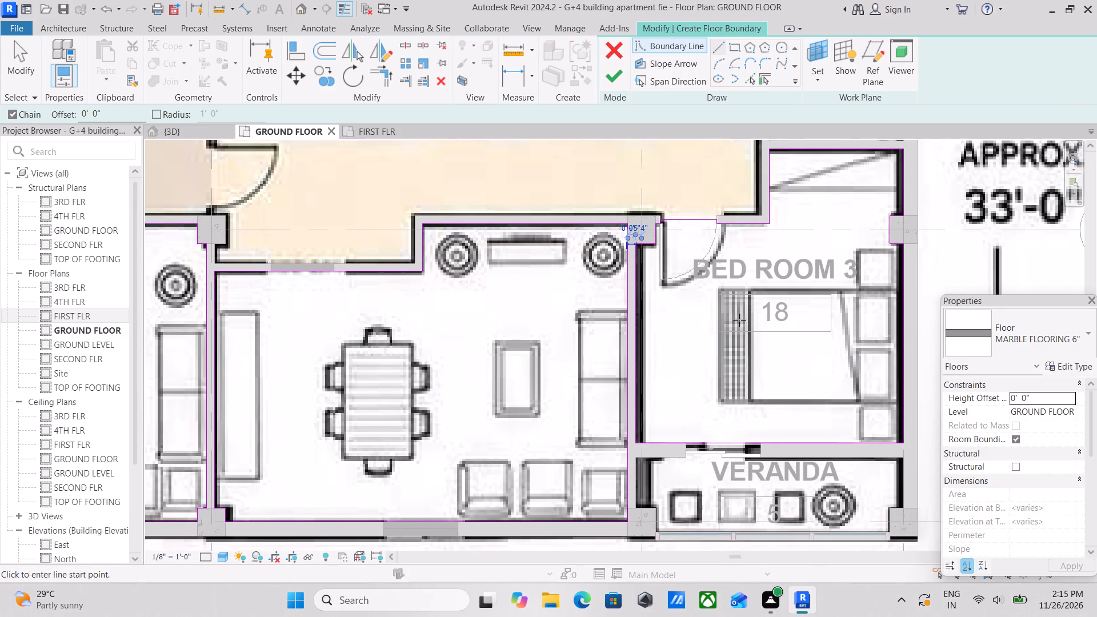
middle_drag(723, 348, 695, 423)
middle_drag(750, 319, 743, 405)
middle_drag(758, 272, 752, 388)
scroll(758, 272, down, 1)
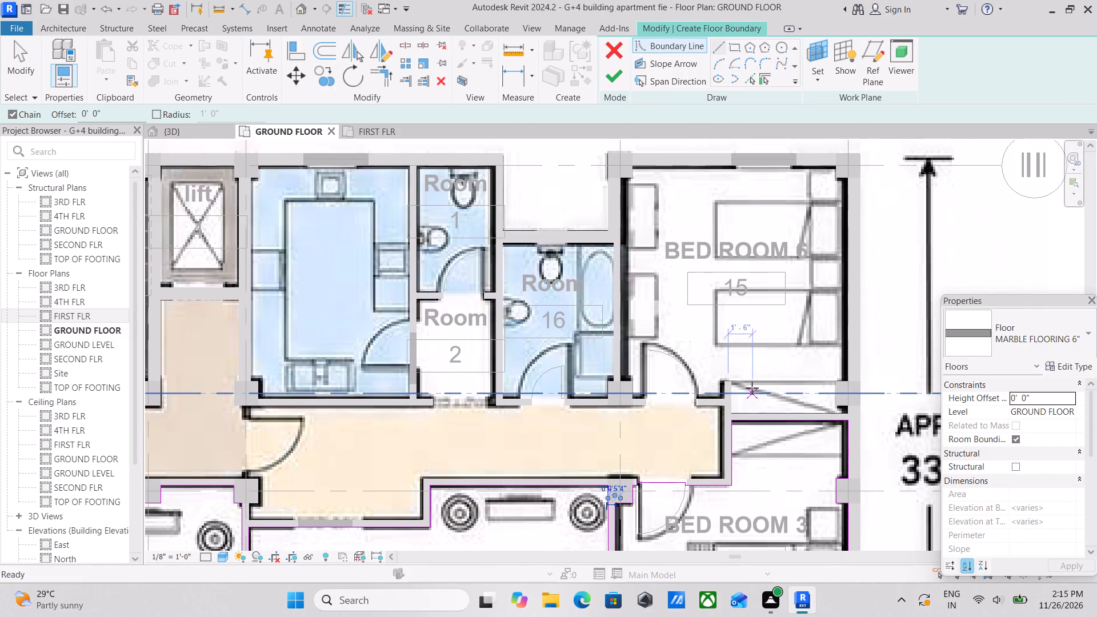
scroll(767, 419, up, 11)
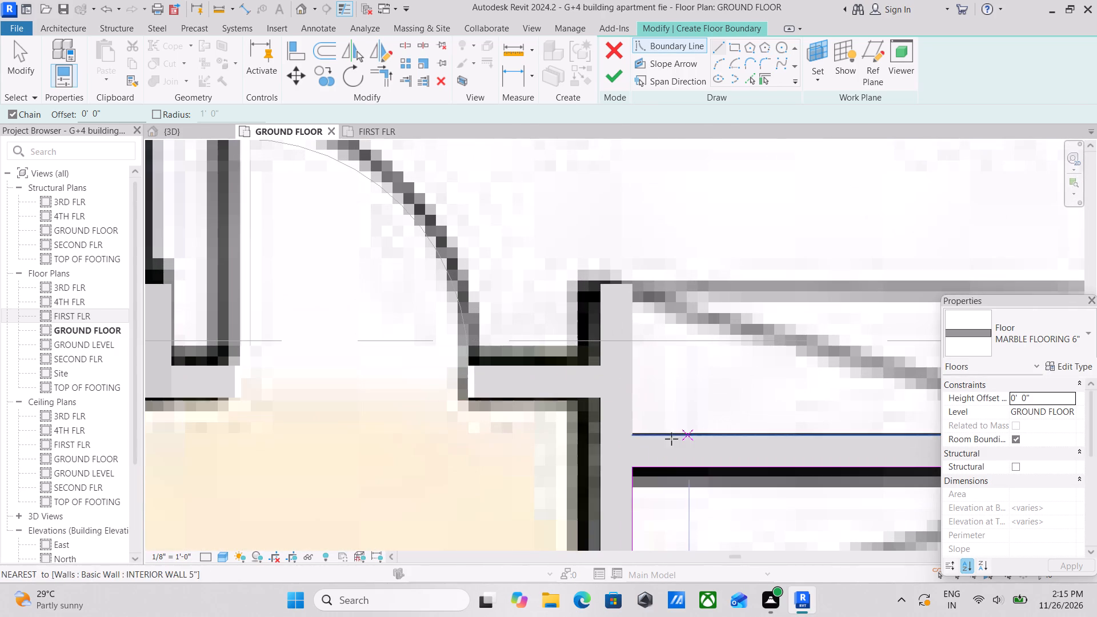
click(636, 434)
middle_drag(844, 407, 651, 364)
middle_drag(753, 363, 719, 366)
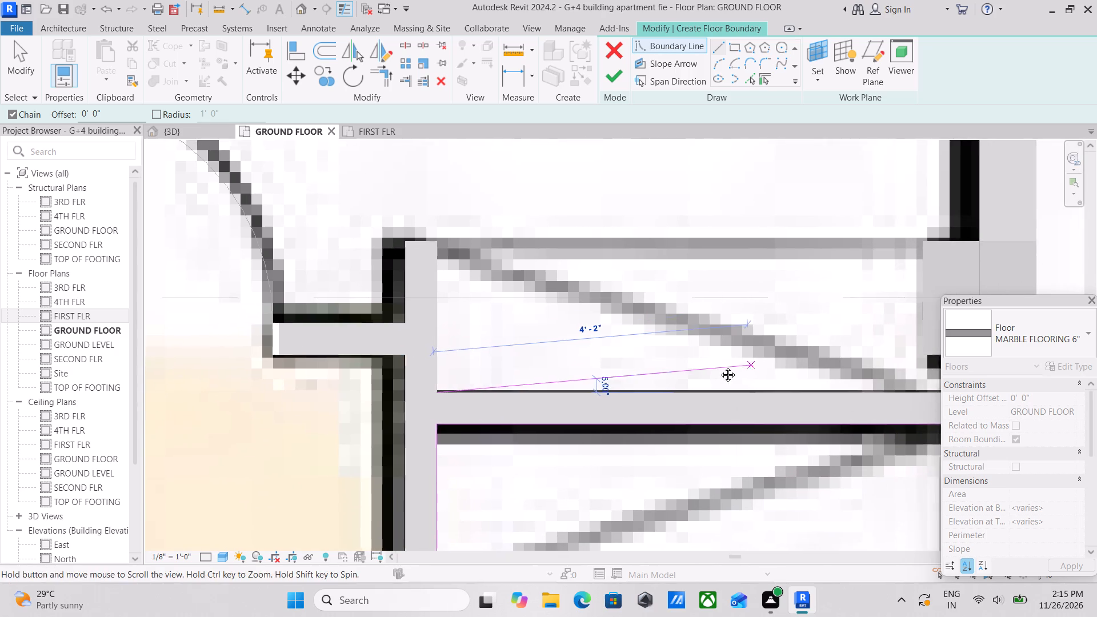
middle_drag(719, 366, 616, 368)
click(840, 397)
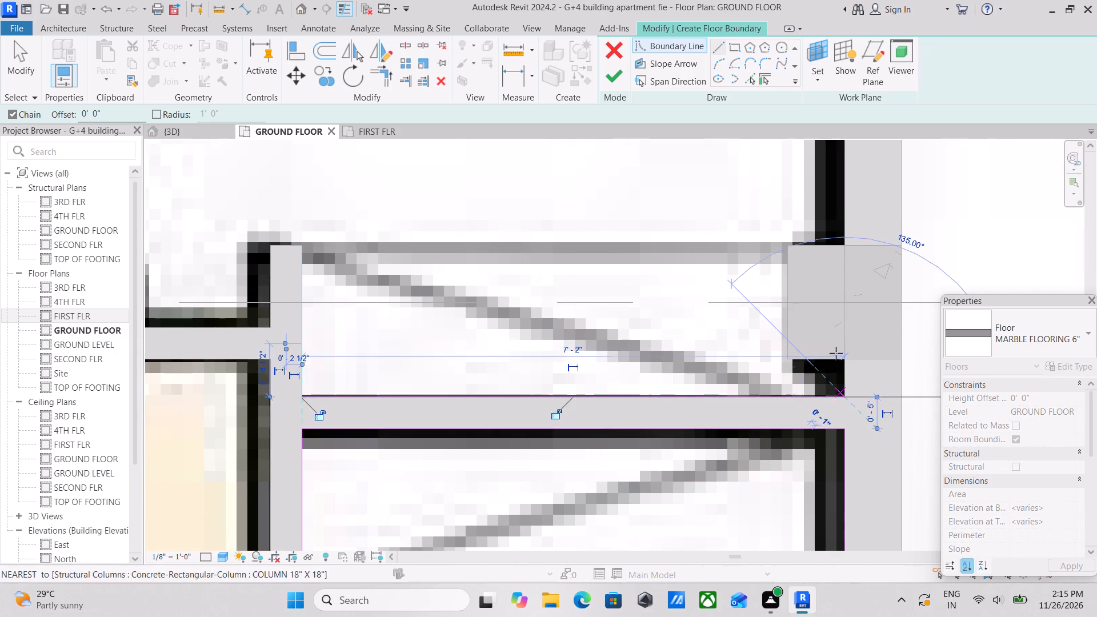
Continue the boundary up to the southeast column and around its exposed faces, with 1'-6" along the west face, back to the east wall.
click(842, 360)
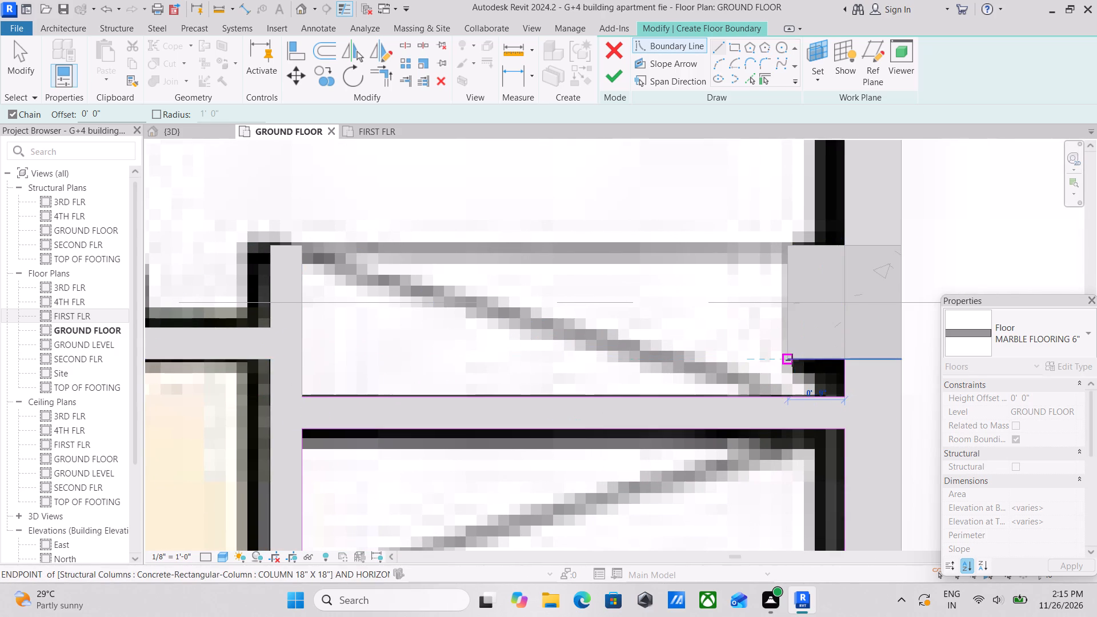
click(794, 360)
middle_drag(790, 285, 788, 361)
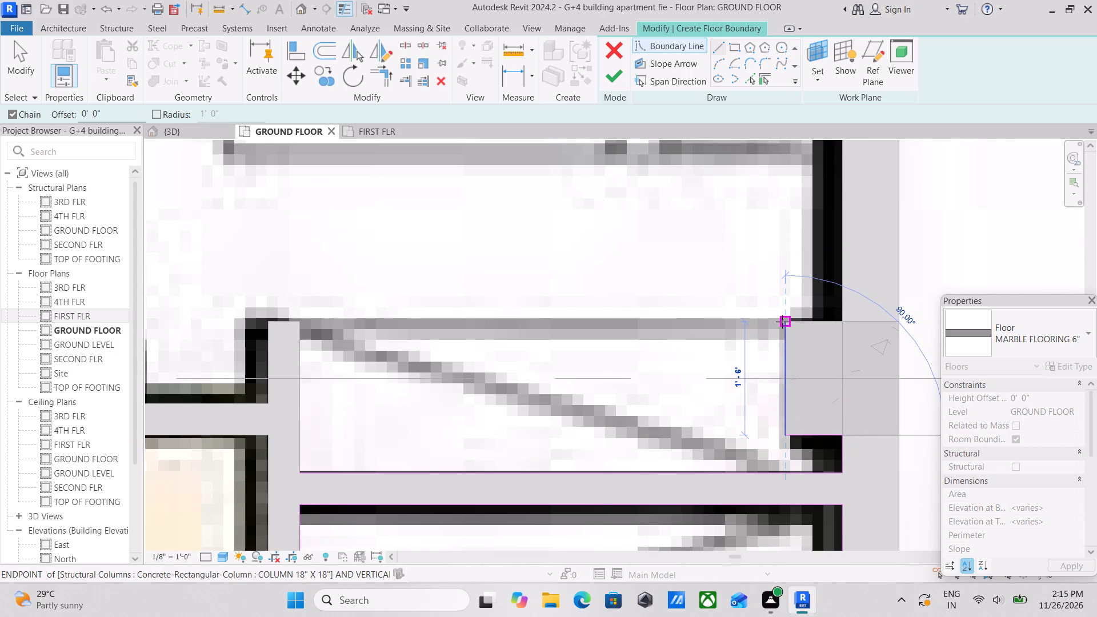
click(782, 322)
click(847, 322)
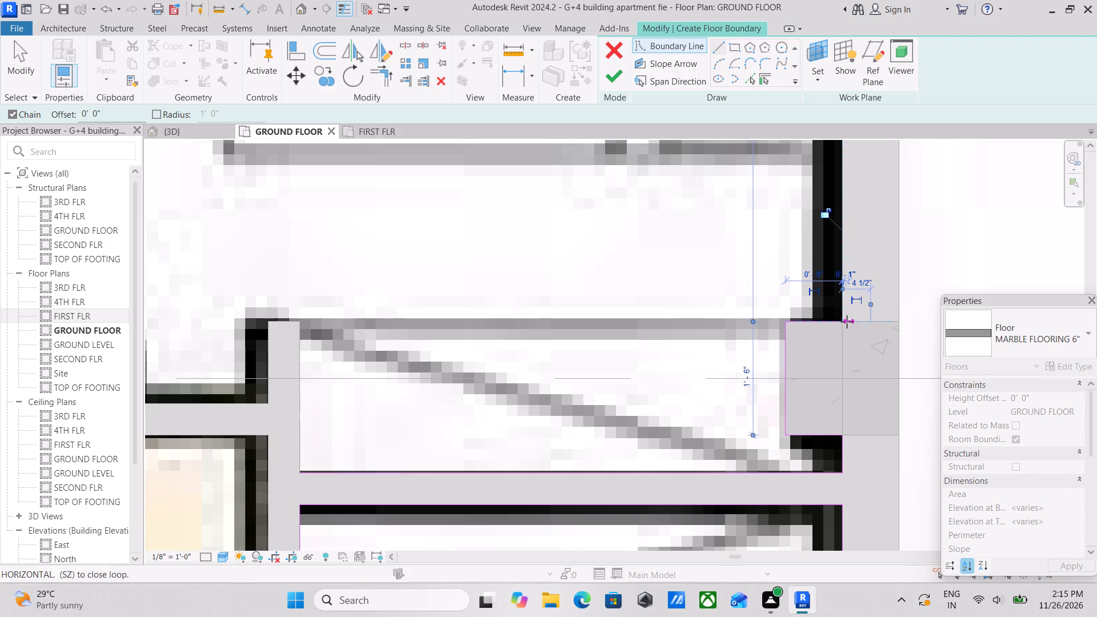
Run the boundary up Bed Room 6's east wall and around the northeast column's two exposed 9" faces to the north wall.
middle_drag(847, 322, 860, 476)
scroll(857, 314, down, 2)
middle_drag(862, 347, 866, 528)
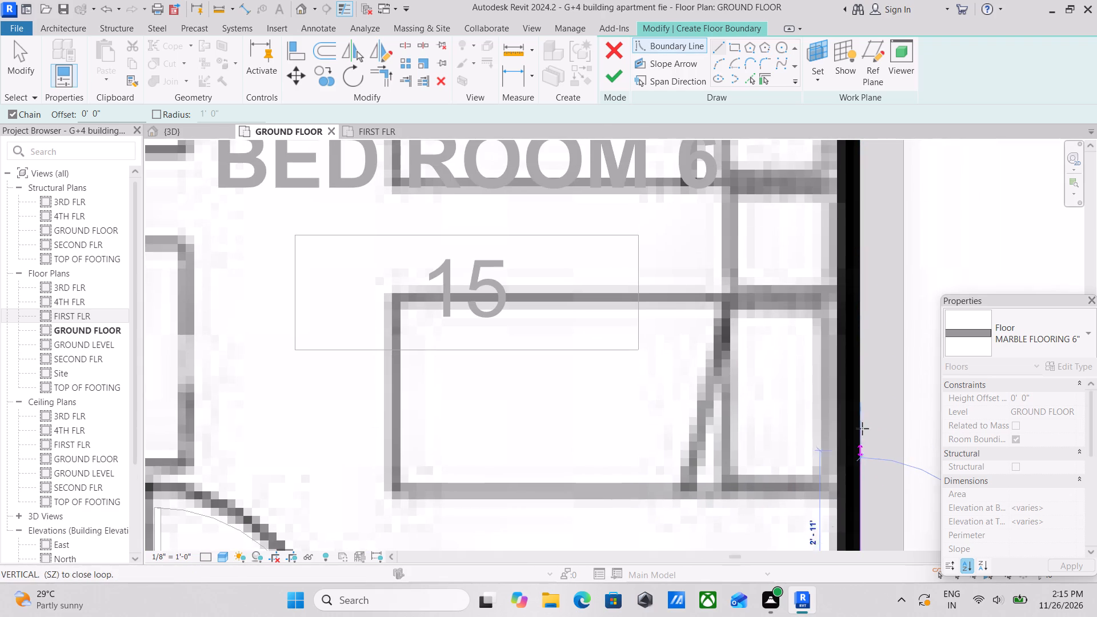
middle_drag(861, 425, 875, 562)
scroll(866, 305, down, 2)
middle_drag(866, 305, 867, 494)
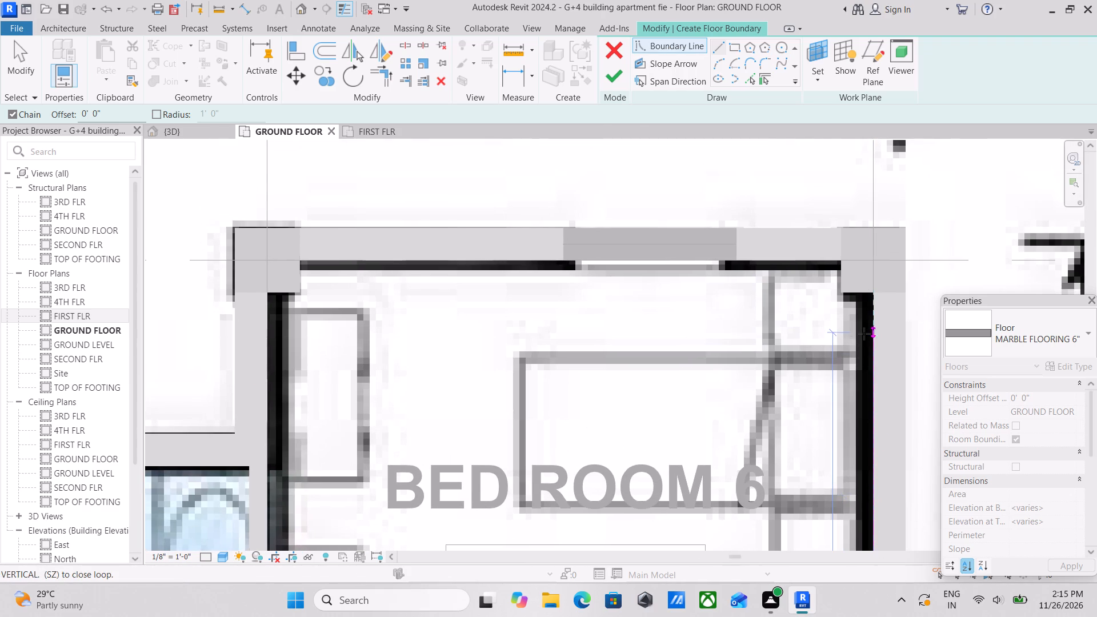
scroll(864, 293, up, 4)
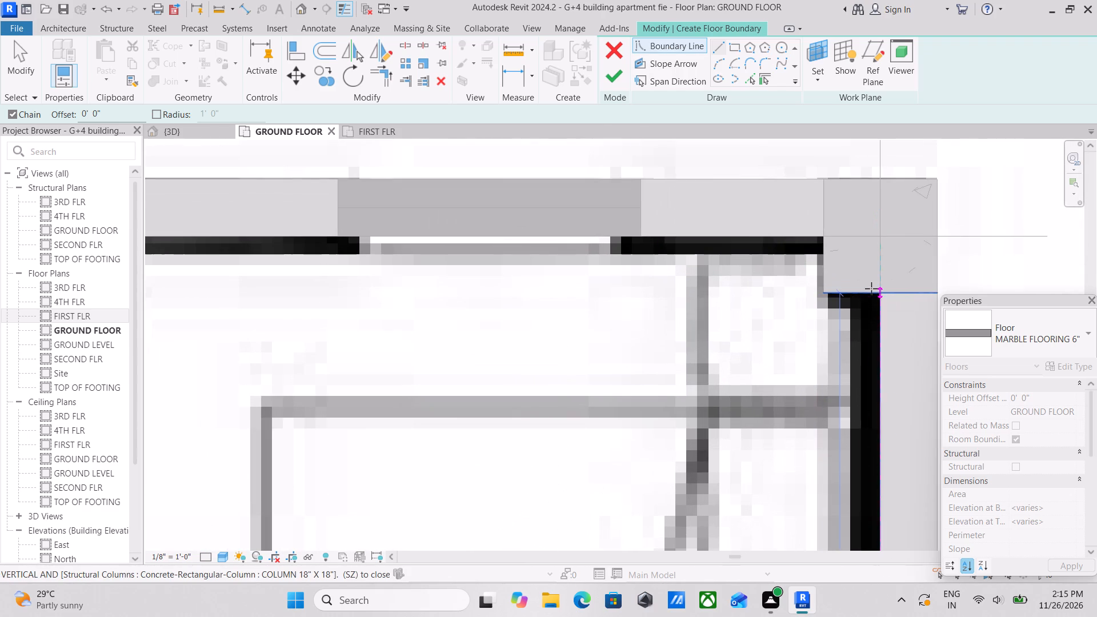
click(878, 291)
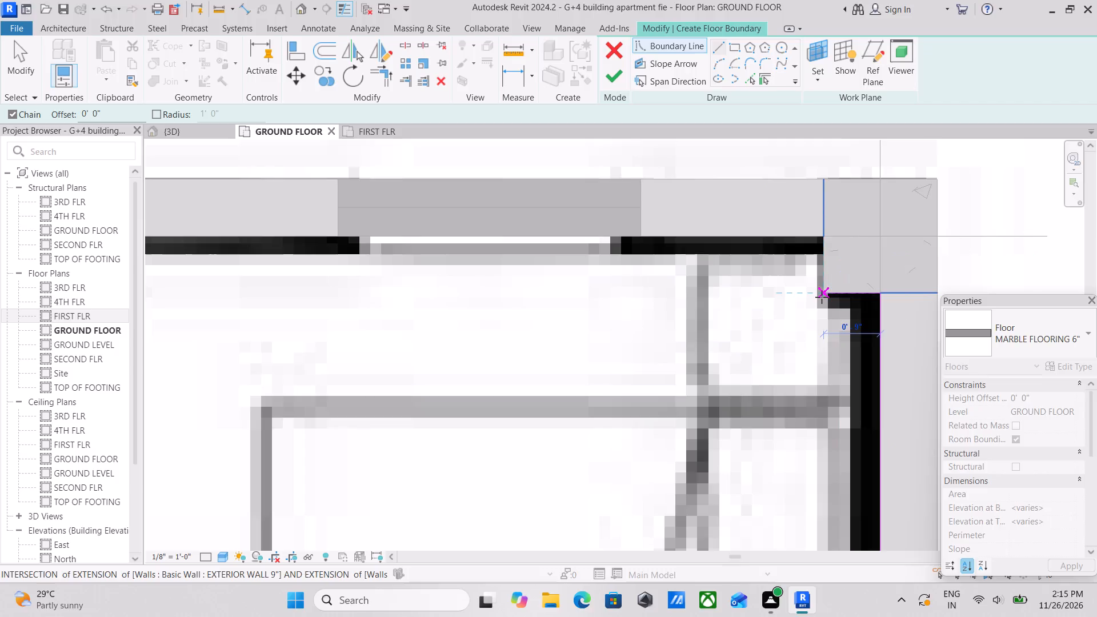
click(829, 292)
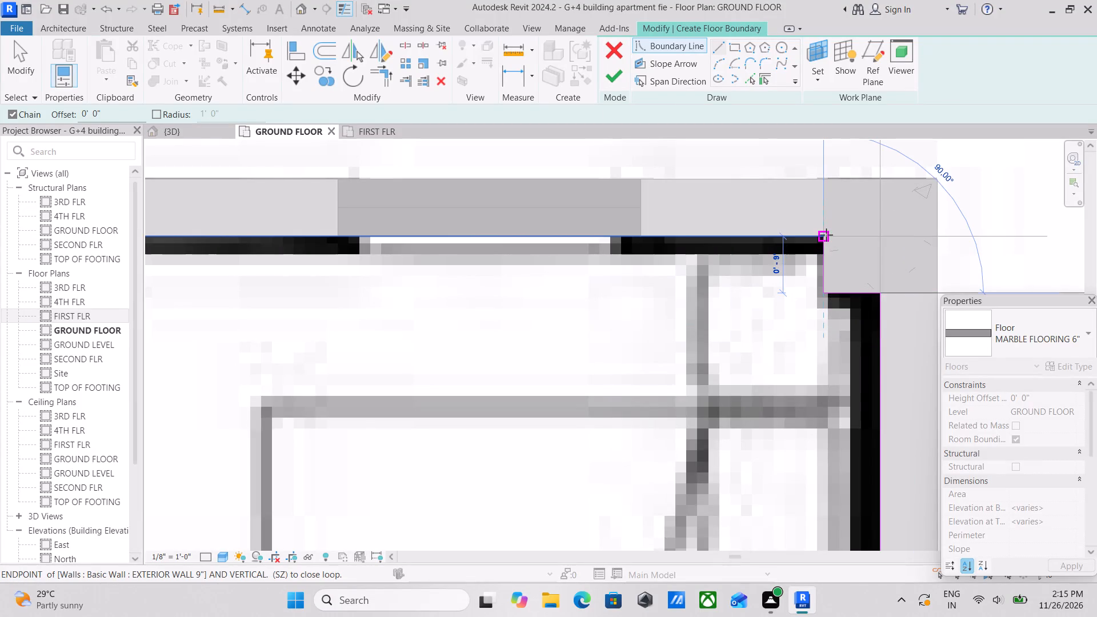
click(826, 235)
Extend the boundary along Bed Room 6's north wall and around the northwest column's exposed faces to the west wall.
middle_drag(630, 237, 908, 279)
middle_drag(650, 273, 1055, 273)
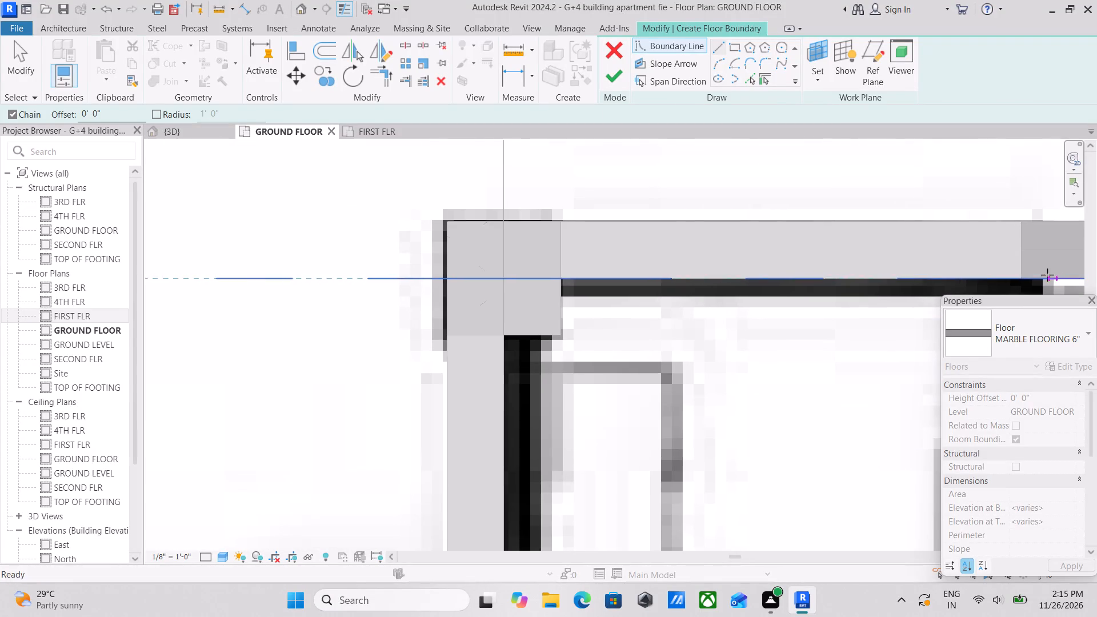
click(558, 283)
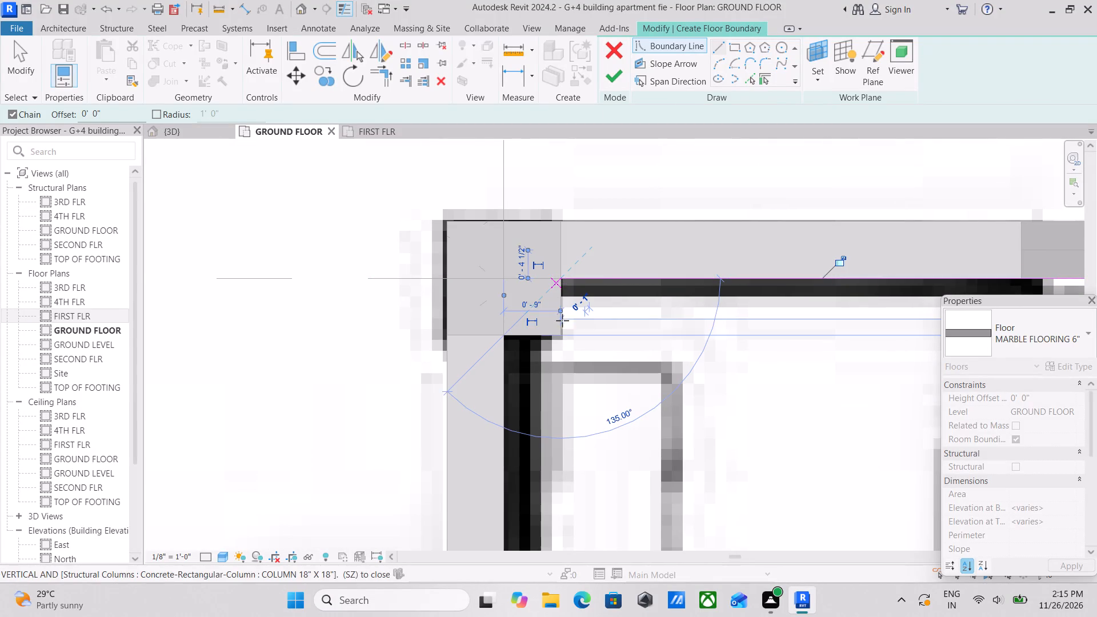
click(559, 333)
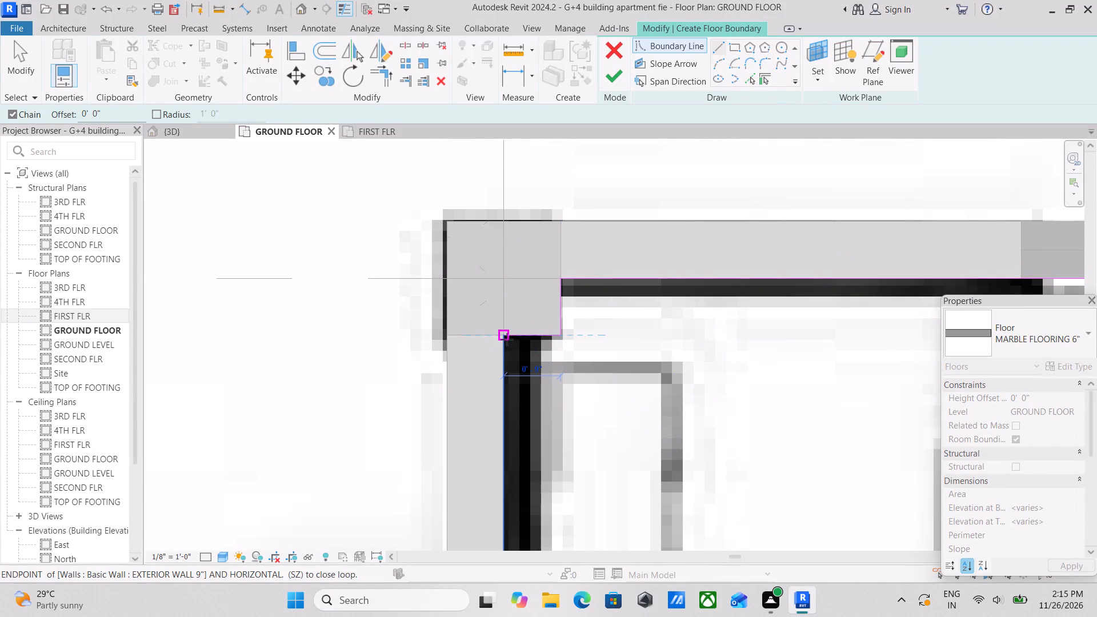
click(507, 339)
Run the boundary down Bed Room 6's west wall and around the southwest column's exposed faces to the south wall.
middle_drag(511, 444, 547, 267)
scroll(549, 264, down, 5)
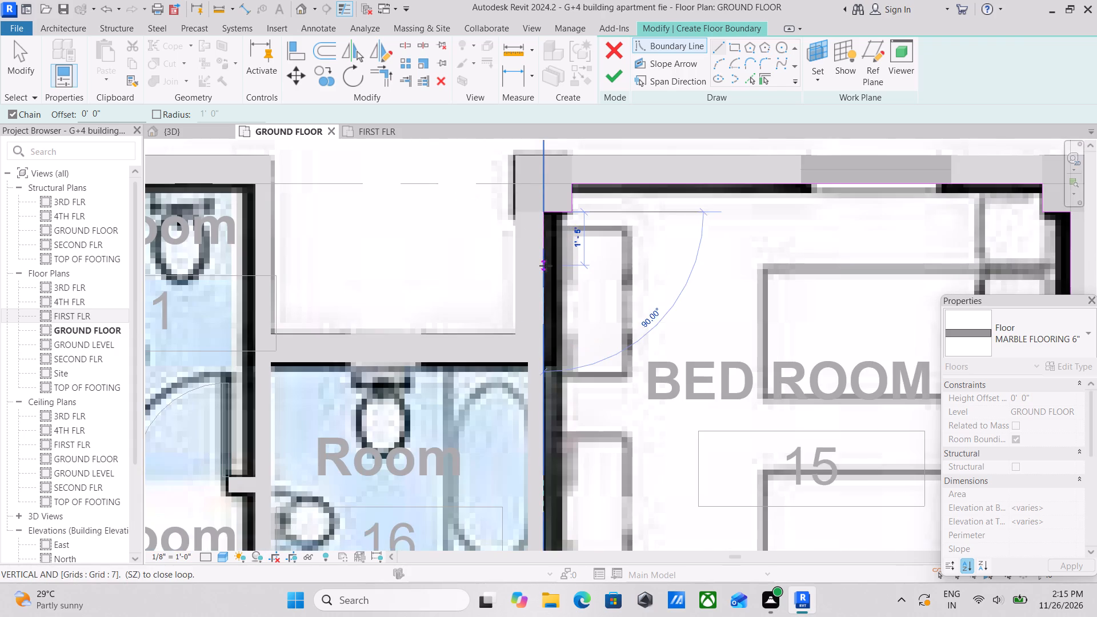
scroll(545, 266, down, 5)
middle_drag(543, 273, 555, 249)
scroll(534, 403, up, 2)
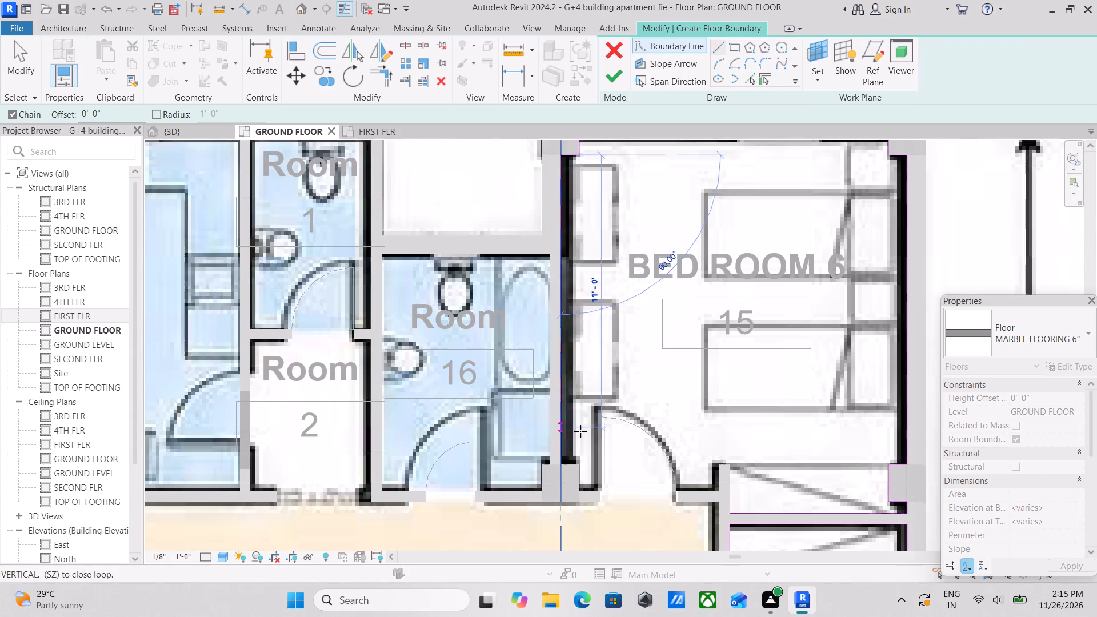
scroll(581, 431, up, 1)
middle_drag(575, 427, 572, 371)
scroll(574, 364, up, 3)
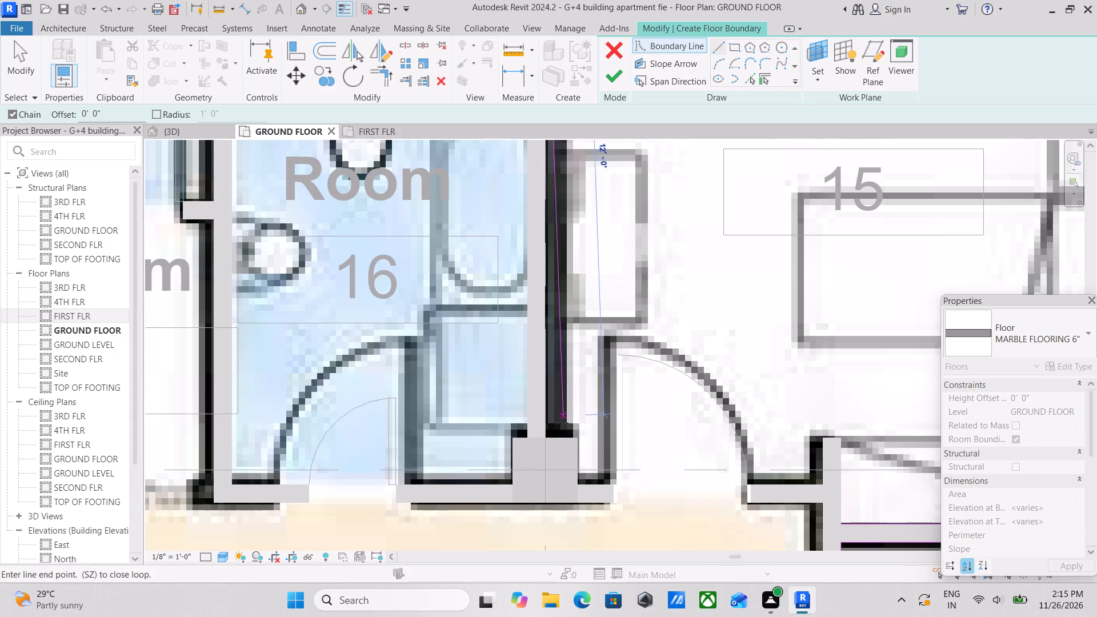
click(543, 439)
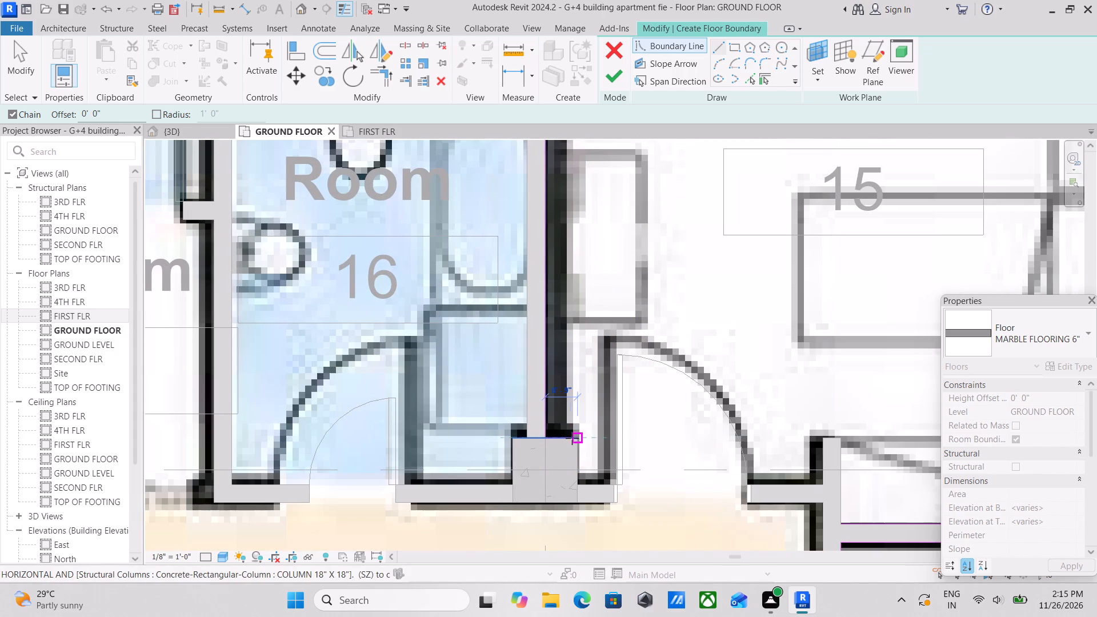
click(575, 439)
middle_drag(574, 439, 561, 380)
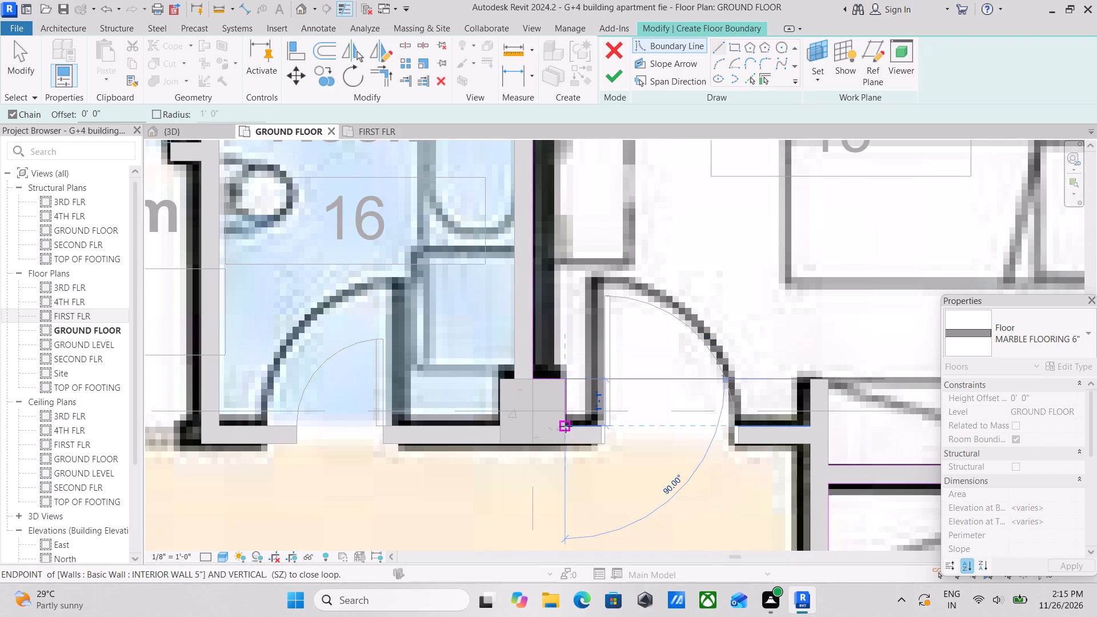
click(567, 427)
Continue the boundary along Bed Room 6's south wall to the door, then 3'-0" across the opening at mid-wall and back to the inner face.
middle_drag(630, 429, 610, 426)
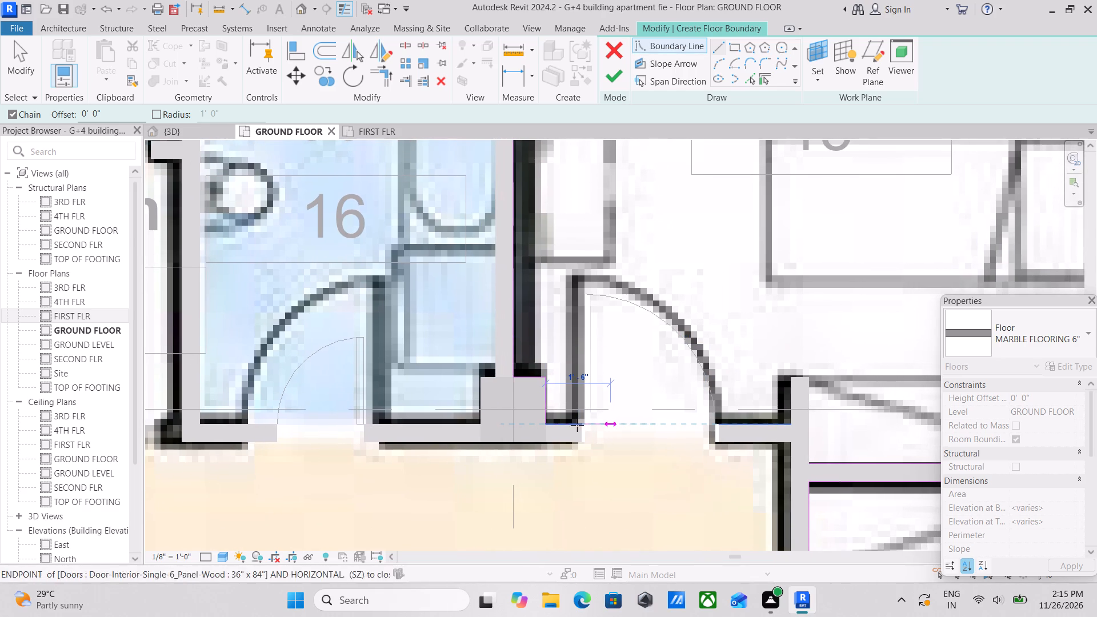
scroll(598, 436, up, 5)
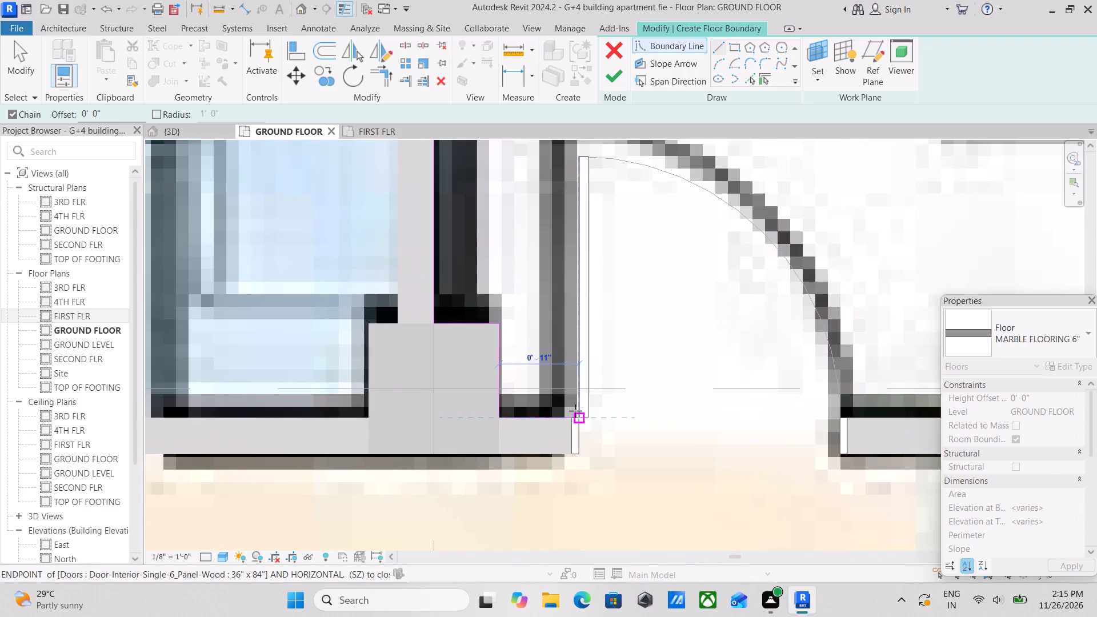
scroll(575, 411, up, 3)
click(580, 421)
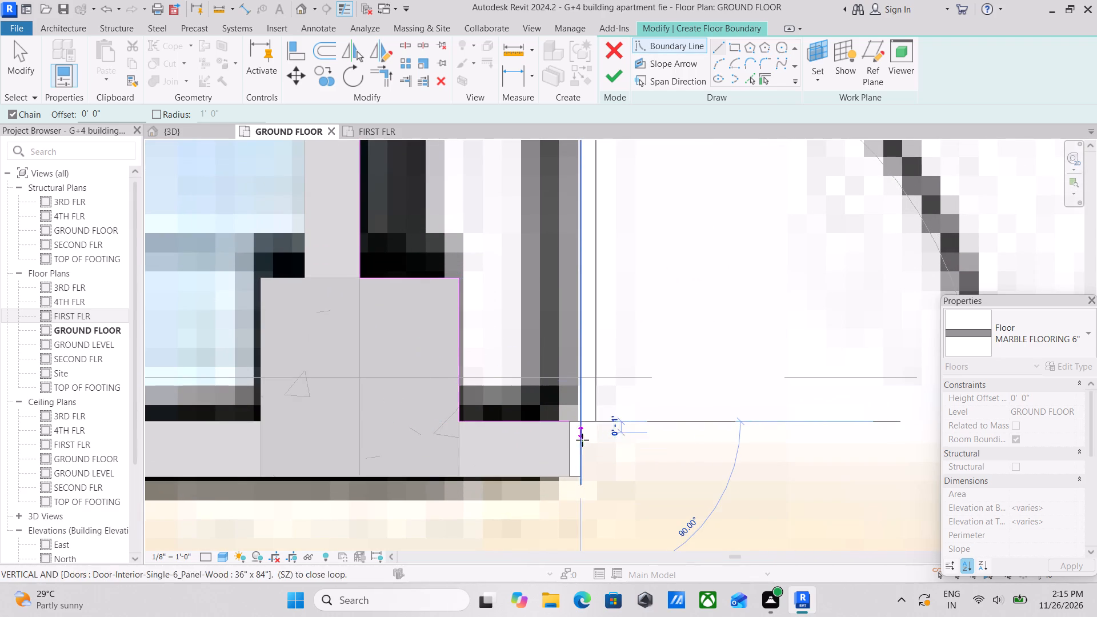
click(581, 450)
middle_drag(718, 446, 573, 400)
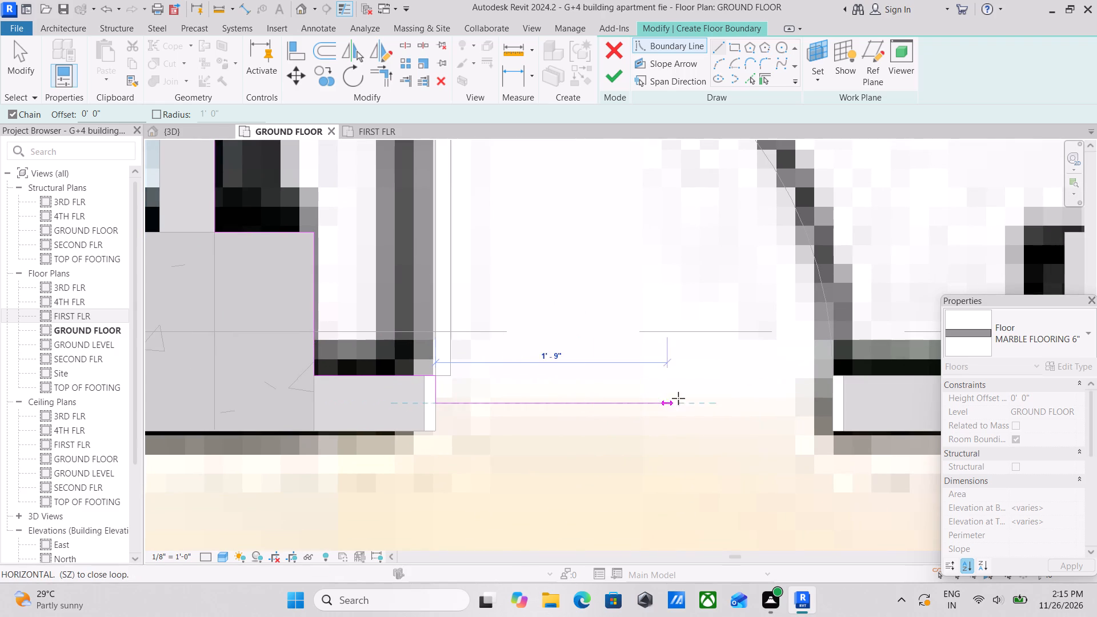
click(836, 404)
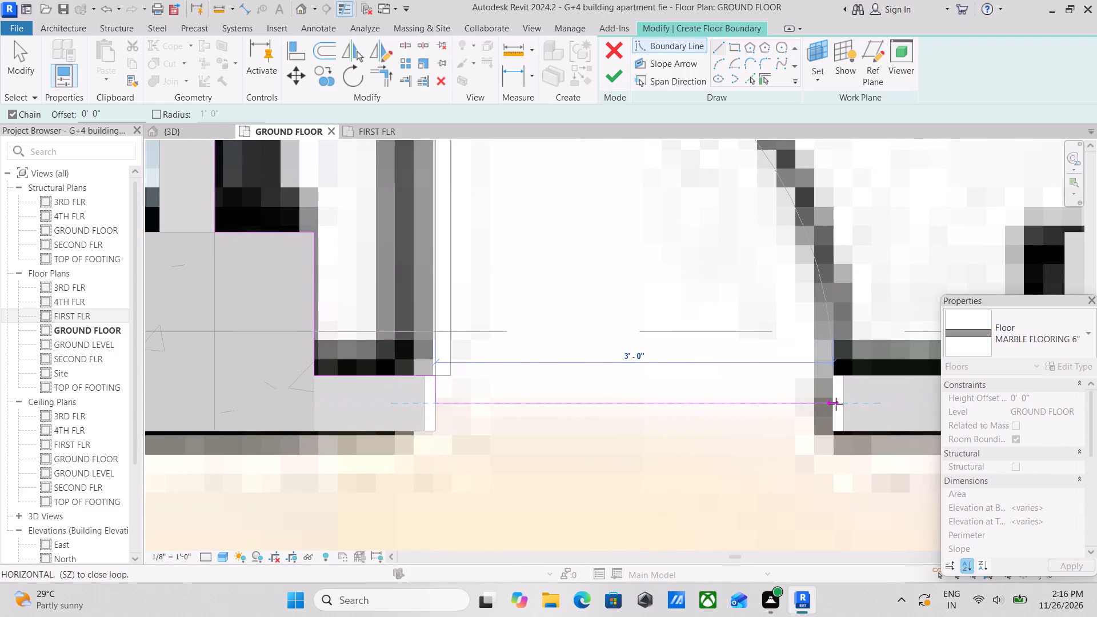
click(832, 376)
Run the boundary along the short wall east of the door, around the projecting wall end, and 2'-0" down to close Bed Room 6's loop.
middle_drag(838, 380, 597, 369)
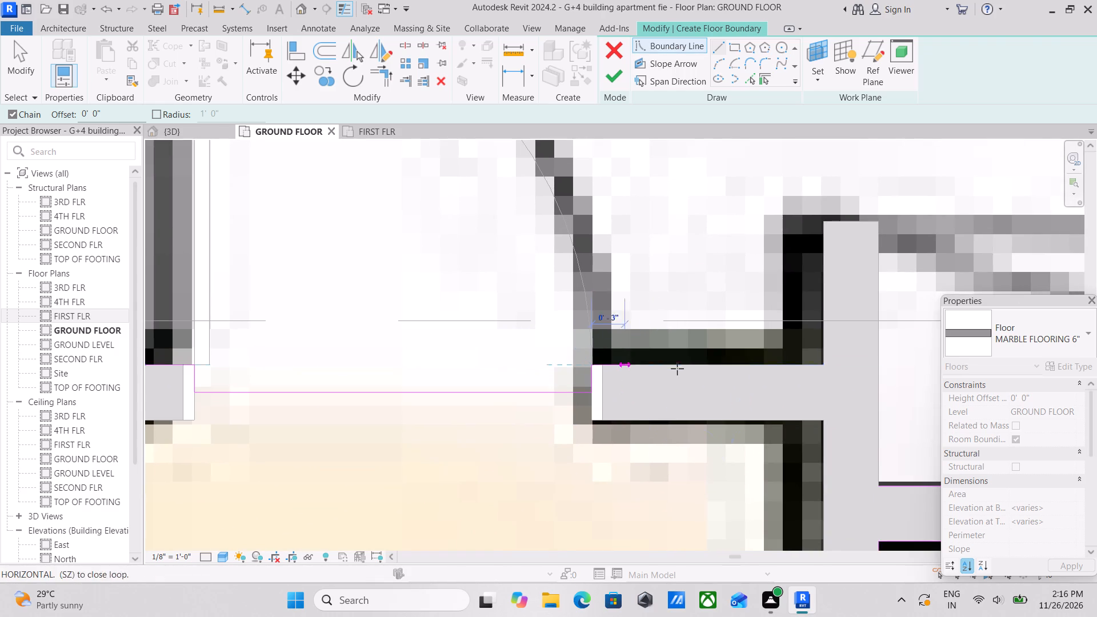
click(826, 364)
middle_drag(822, 286, 807, 386)
scroll(805, 386, up, 1)
click(812, 315)
middle_drag(902, 326, 798, 333)
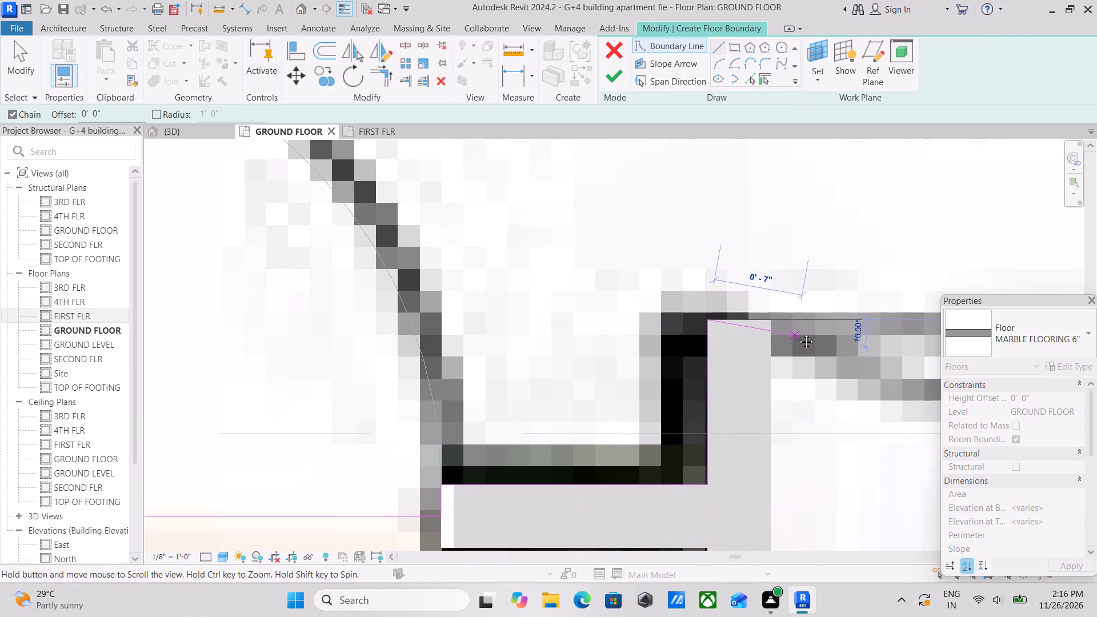
middle_drag(798, 333, 792, 334)
click(765, 319)
scroll(764, 361, down, 5)
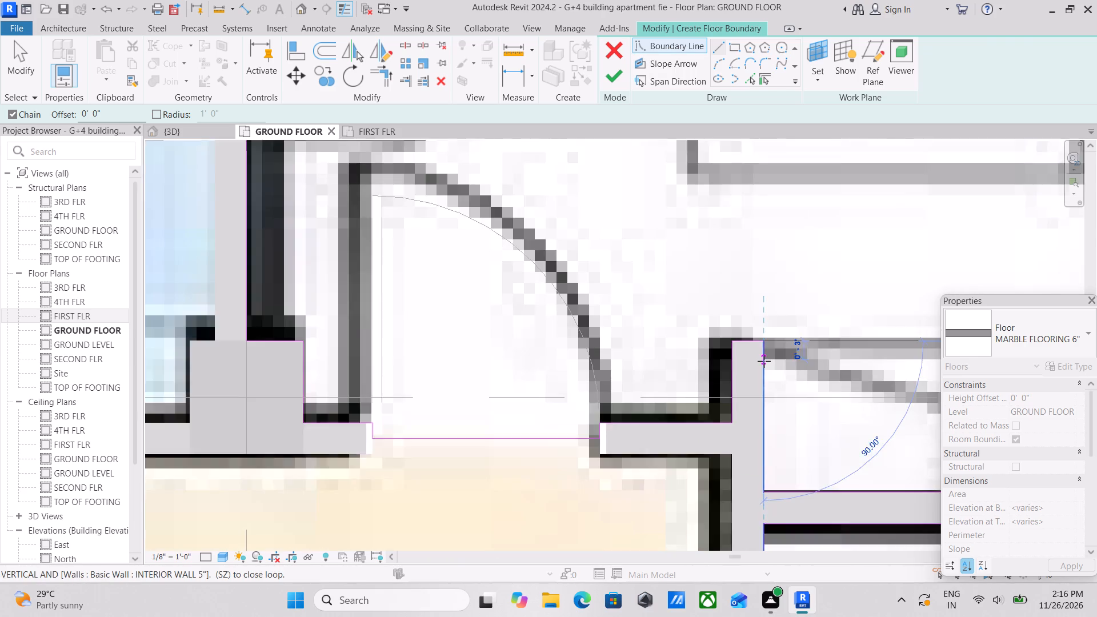
scroll(764, 361, down, 3)
click(768, 444)
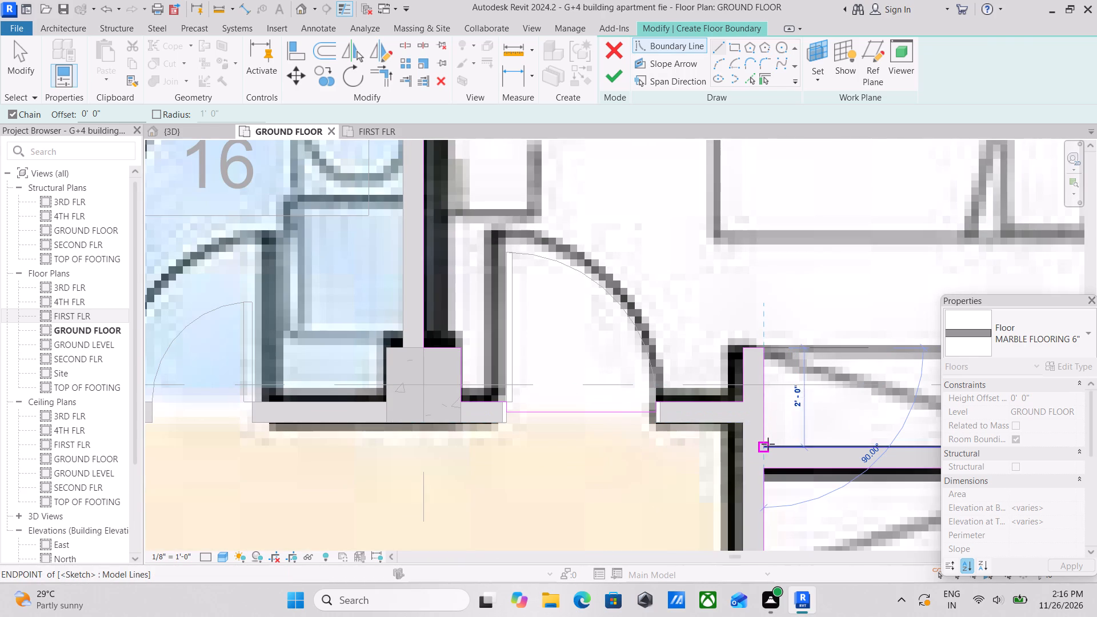
key(Escape)
Start a new boundary loop in the kitchen east of the lift, tracing the southwest column's exposed faces to the west wall.
scroll(806, 355, down, 6)
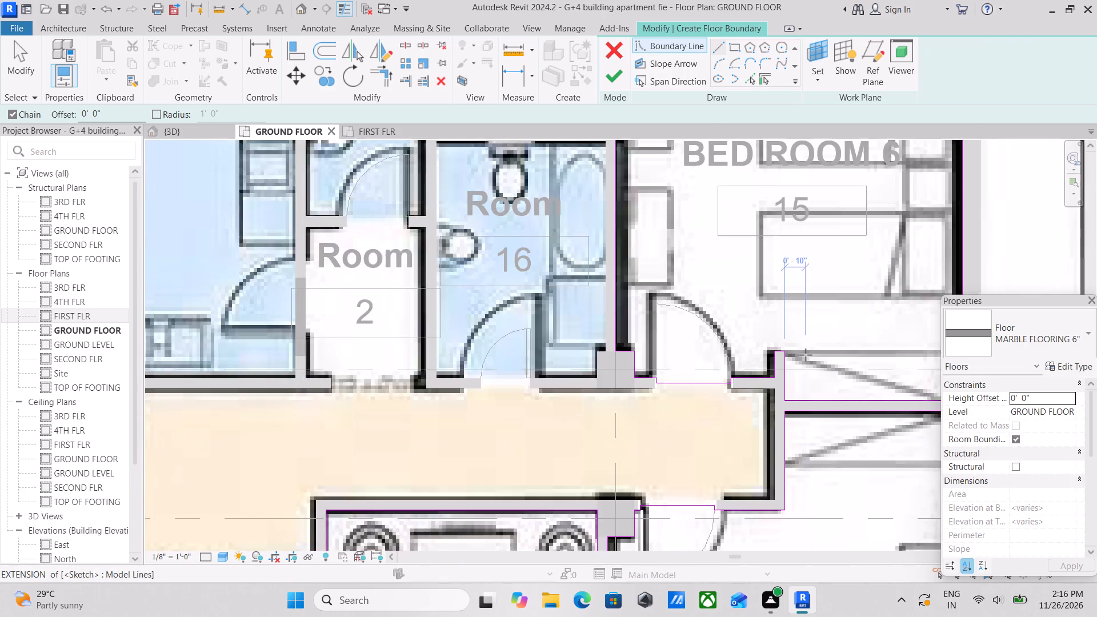
scroll(806, 355, down, 2)
scroll(650, 301, down, 6)
middle_drag(522, 371, 784, 390)
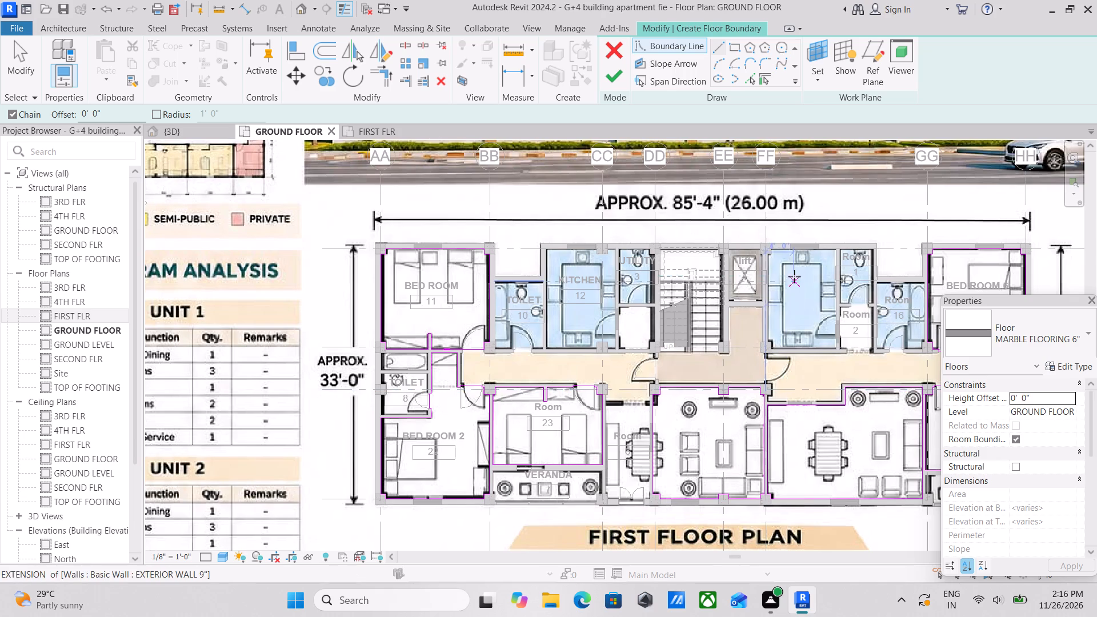
scroll(797, 273, up, 3)
scroll(782, 362, up, 2)
middle_drag(775, 311, 686, 315)
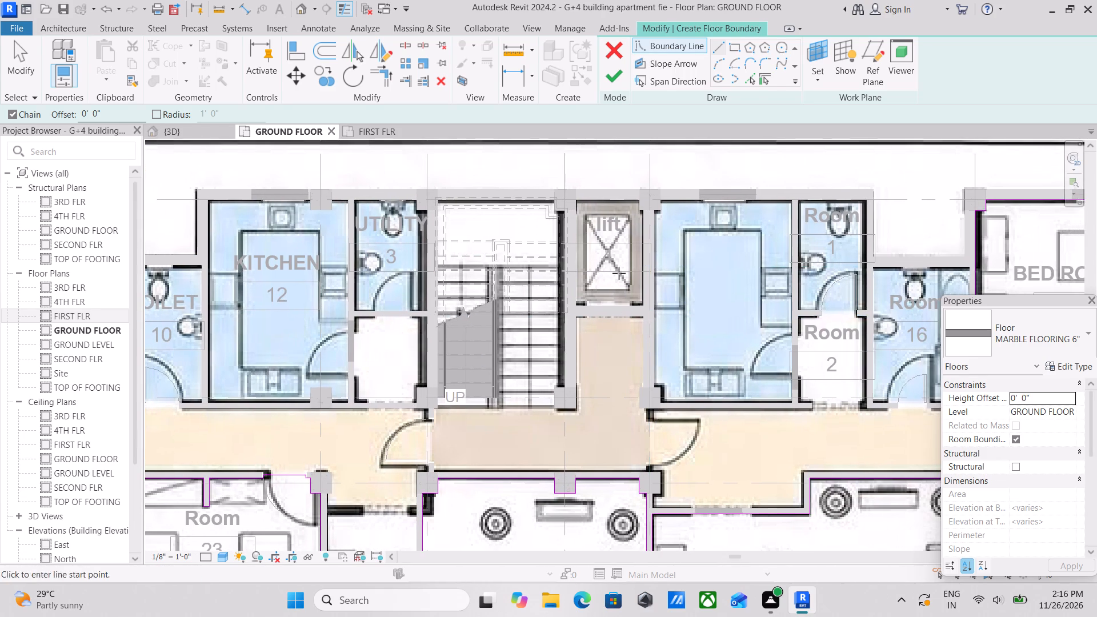
scroll(710, 242, up, 1)
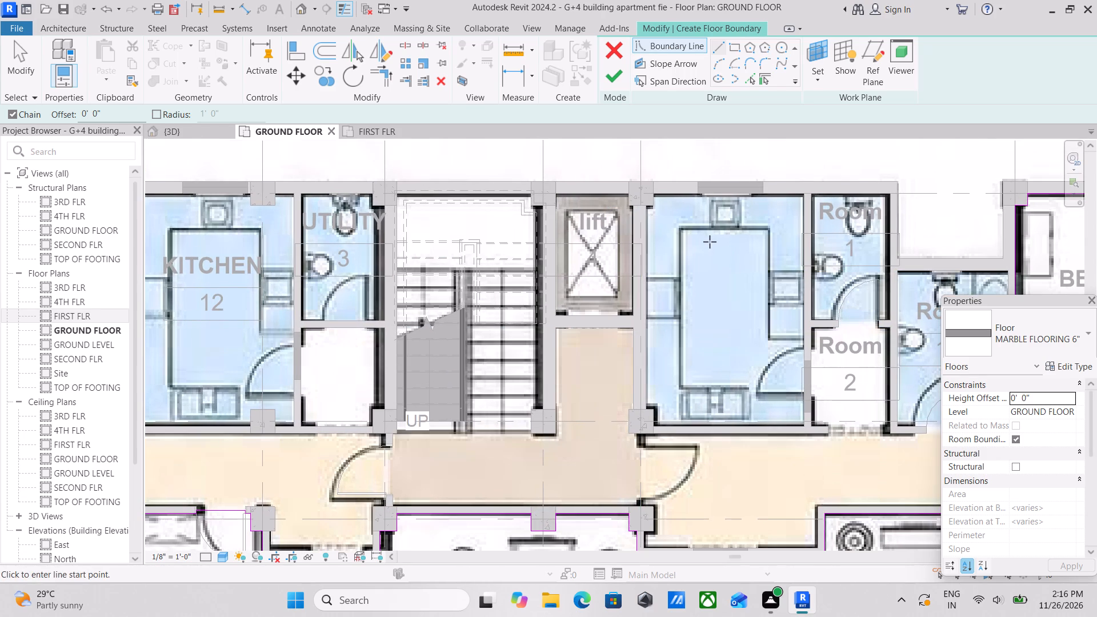
scroll(738, 446, up, 2)
scroll(732, 434, down, 5)
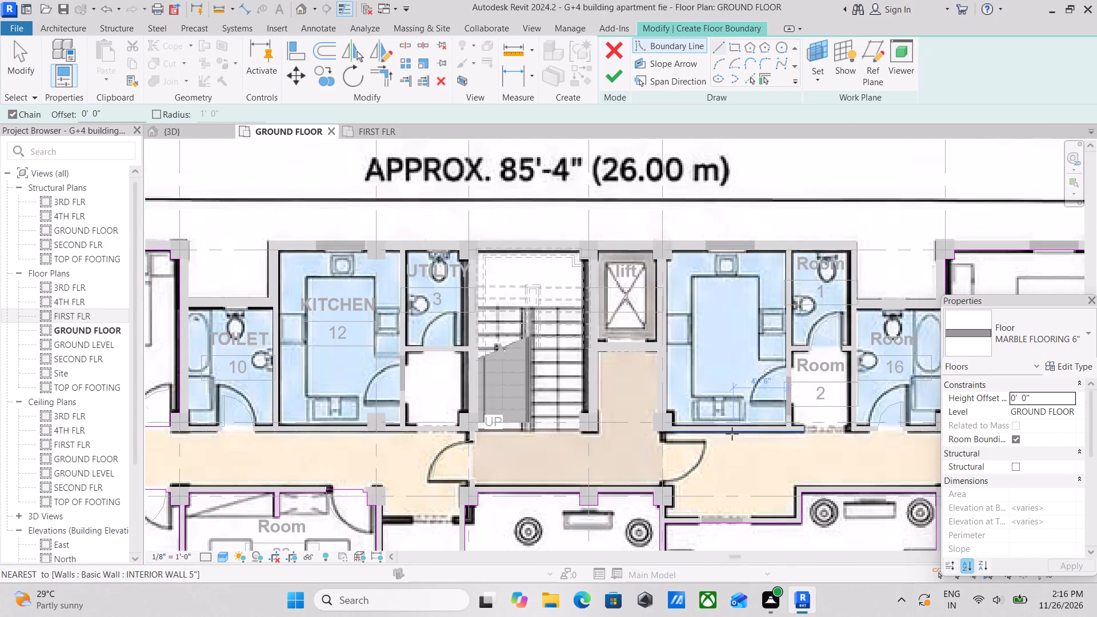
scroll(732, 434, down, 3)
middle_drag(731, 433, 775, 406)
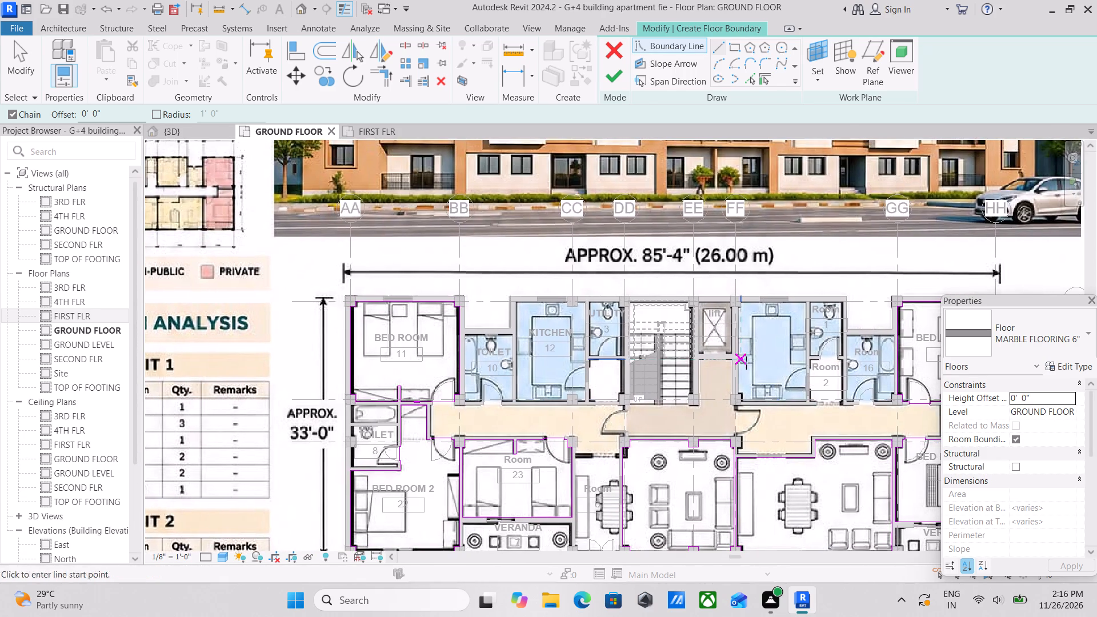
scroll(744, 354, up, 3)
scroll(723, 405, up, 7)
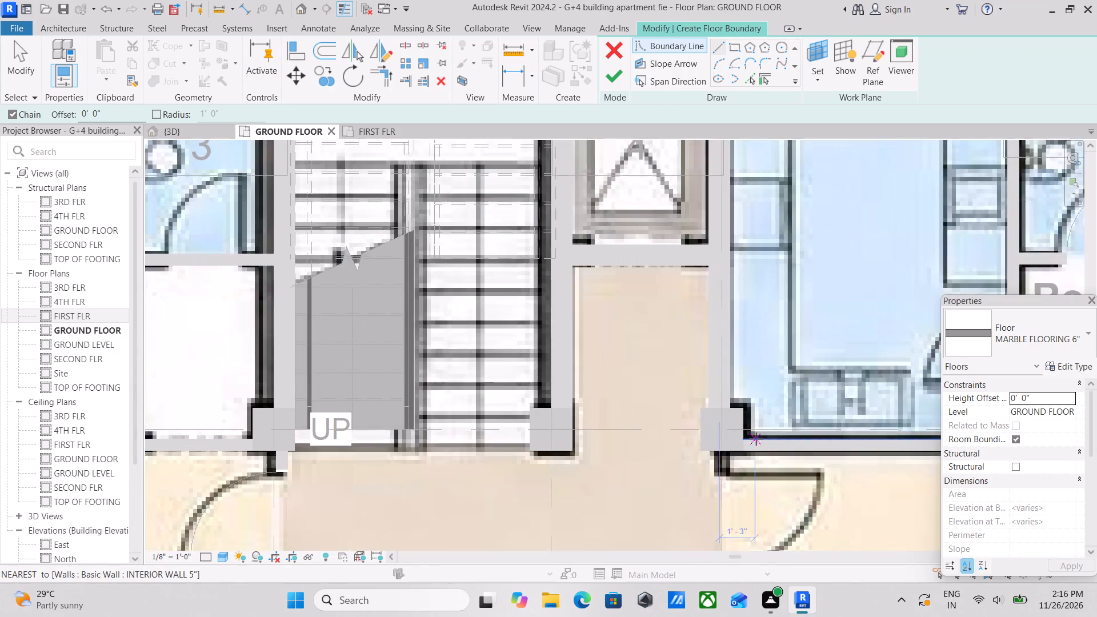
scroll(753, 367, down, 2)
middle_drag(741, 367, 757, 445)
scroll(806, 373, down, 3)
middle_drag(798, 460, 764, 435)
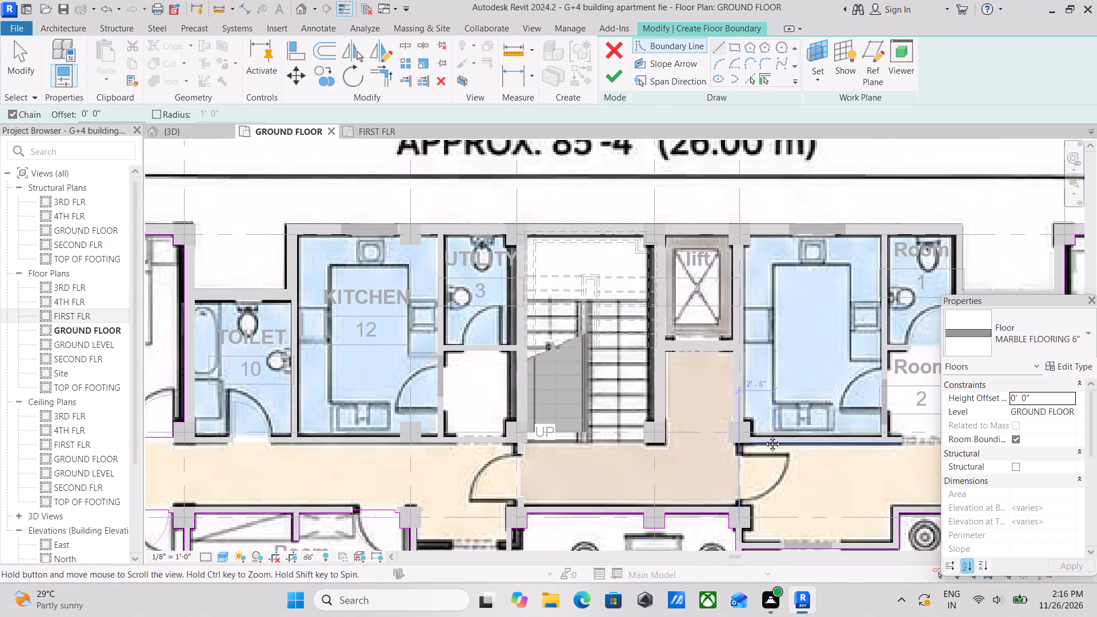
middle_drag(764, 435, 763, 433)
scroll(775, 466, up, 6)
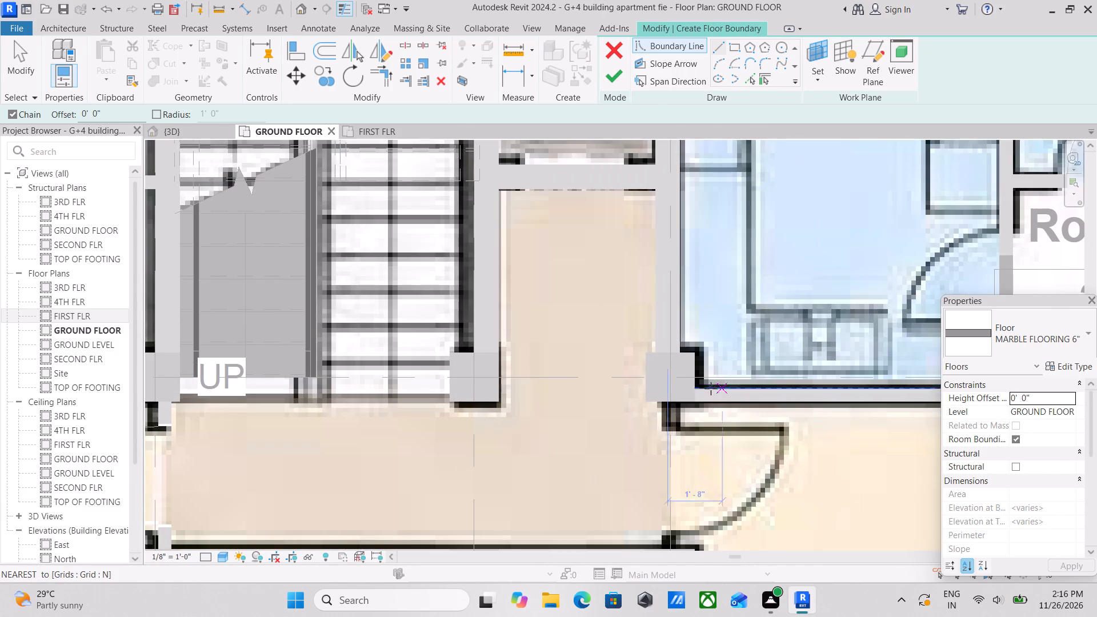
click(694, 391)
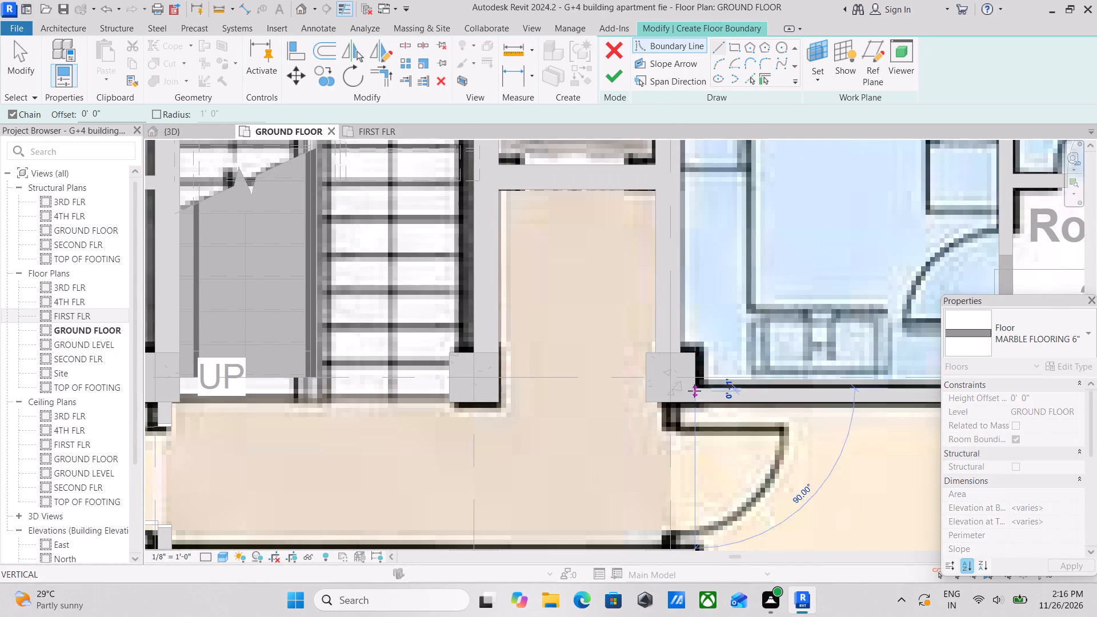
click(691, 354)
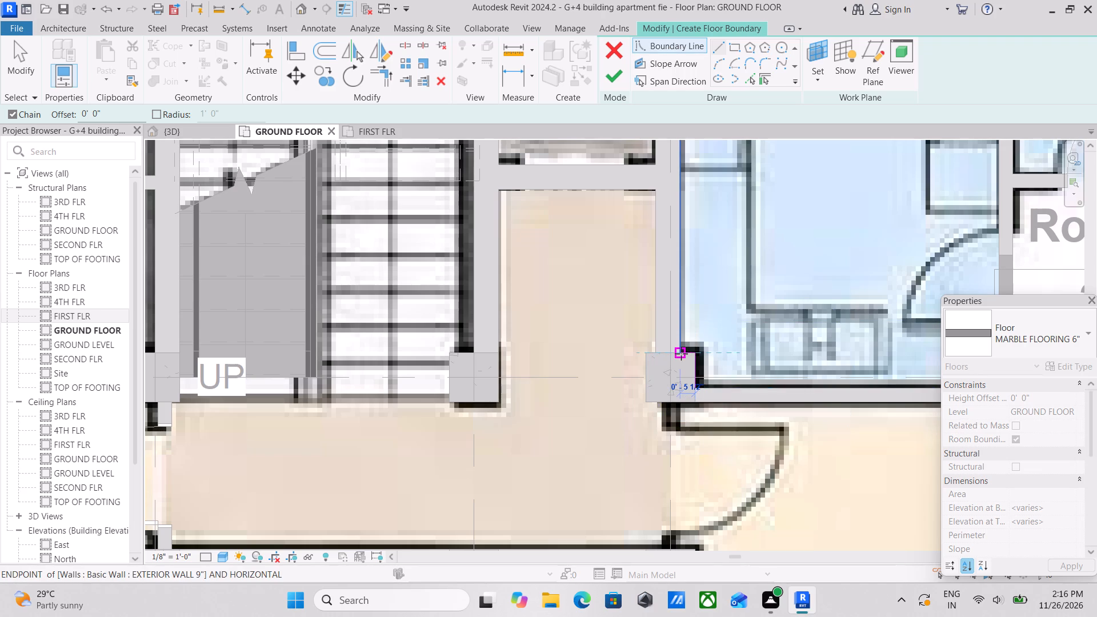
click(681, 354)
Run the boundary up the kitchen's west wall and around the northwest column's exposed faces, with 9" along its east face, to the north wall.
middle_drag(706, 417, 729, 497)
middle_drag(703, 355, 706, 572)
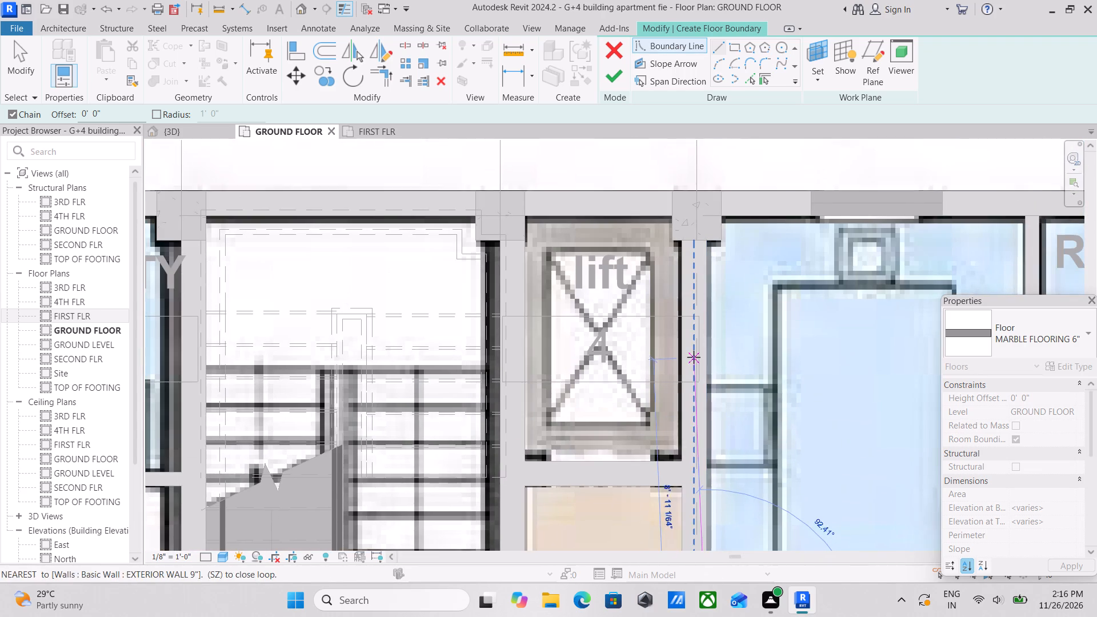
middle_drag(694, 357, 710, 465)
click(722, 354)
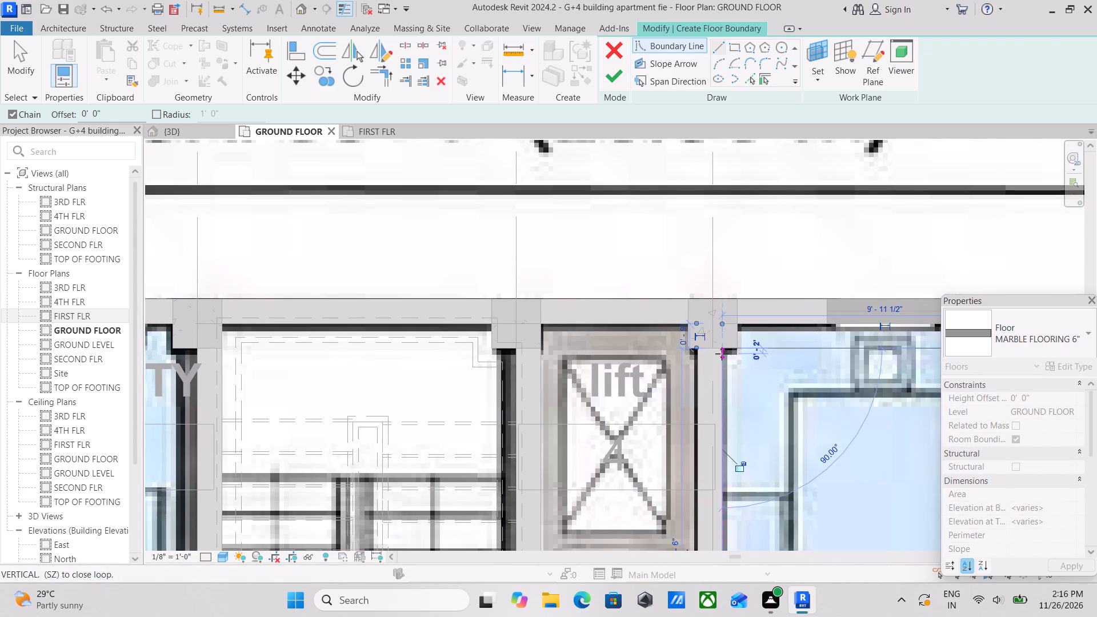
scroll(722, 354, up, 8)
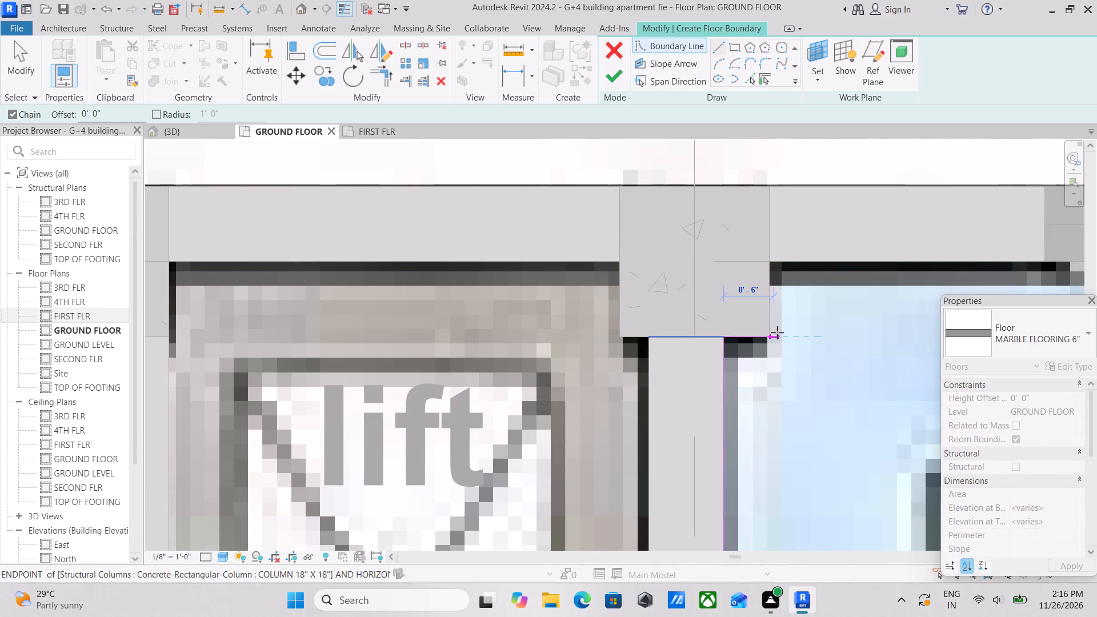
click(769, 334)
middle_drag(769, 334, 772, 420)
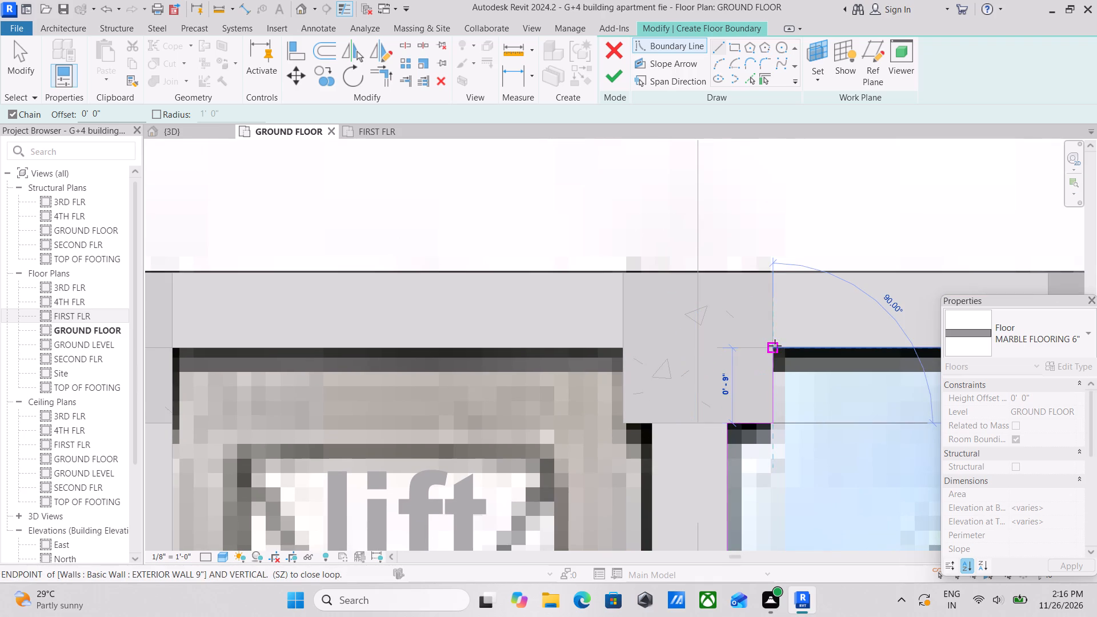
click(775, 345)
Extend the boundary about 9'-3 1/2" along the kitchen's north wall to the interior east wall.
middle_drag(852, 355, 622, 354)
middle_drag(819, 364, 745, 360)
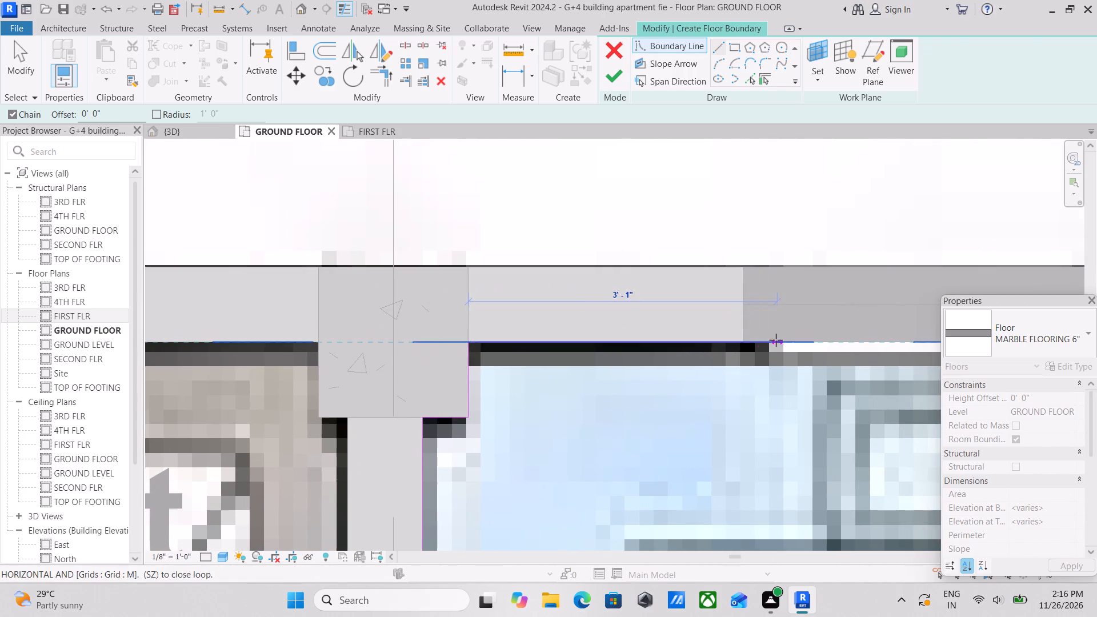
scroll(780, 340, down, 2)
middle_drag(652, 354, 581, 356)
middle_drag(724, 361, 510, 348)
scroll(606, 360, down, 1)
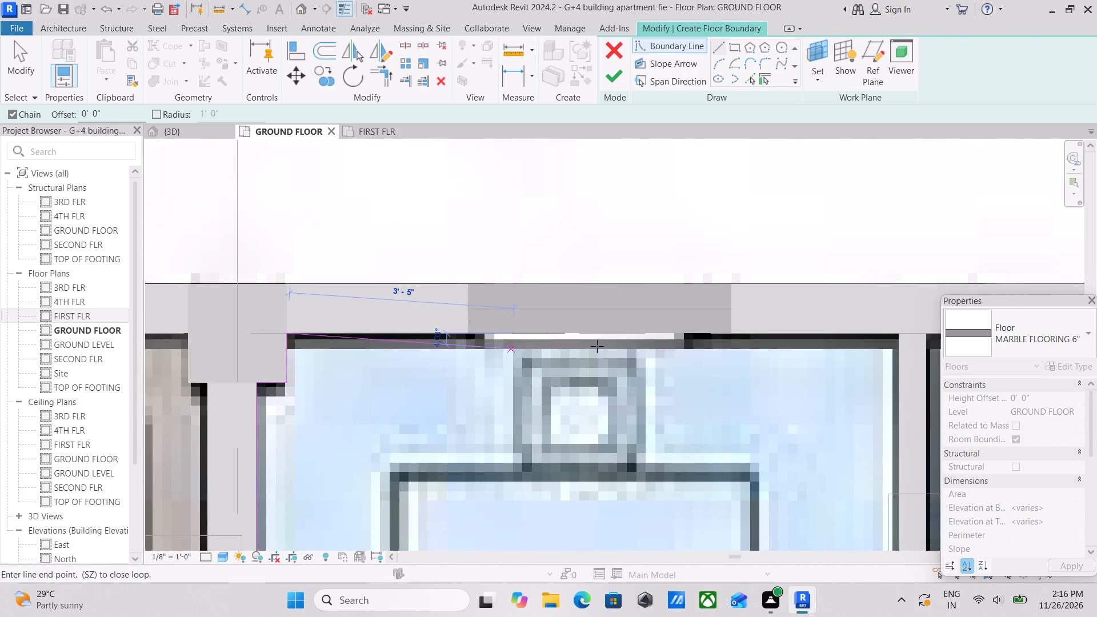
middle_drag(763, 347, 590, 340)
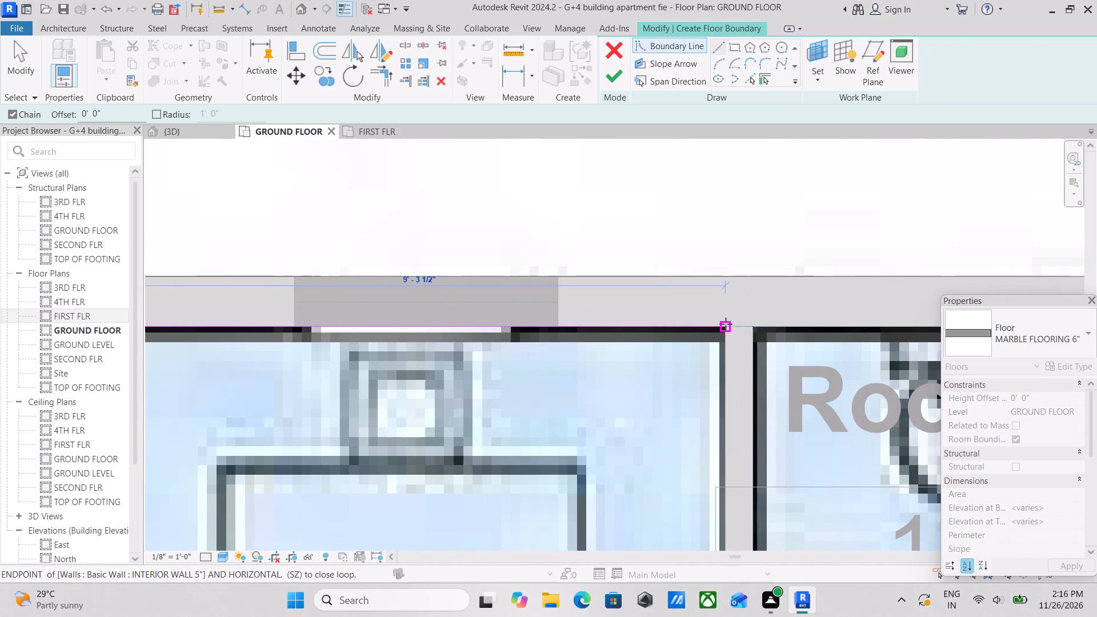
click(726, 324)
Run the boundary down the kitchen's east wall and back along the south wall to close the loop at the southwest column.
scroll(720, 414, down, 2)
middle_drag(720, 414, 724, 318)
scroll(730, 423, down, 3)
middle_drag(730, 423, 737, 329)
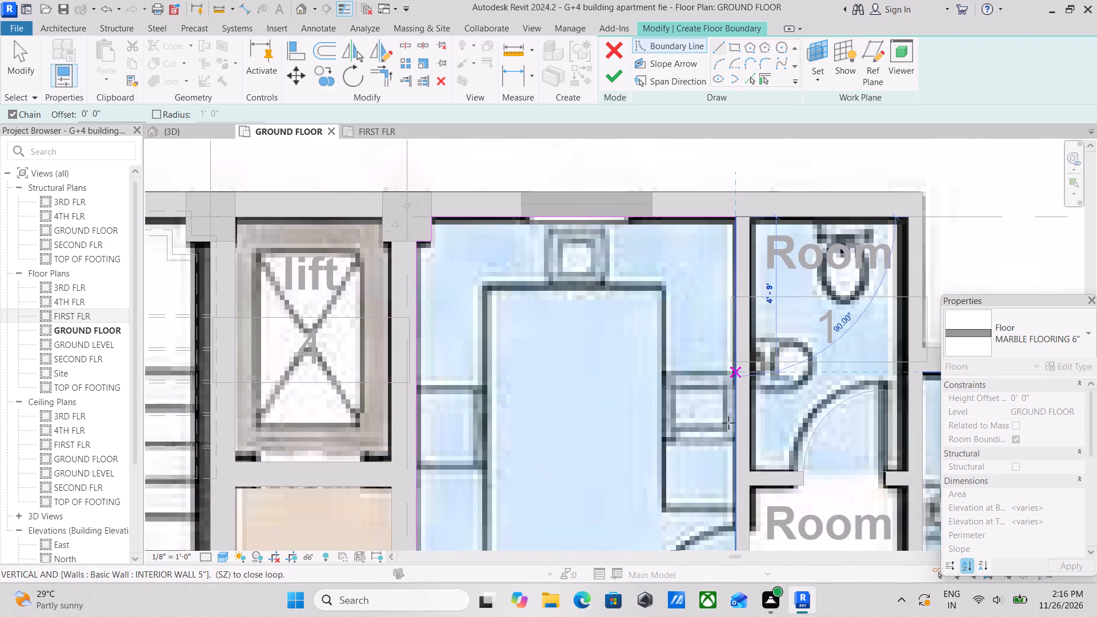
scroll(728, 425, down, 3)
middle_drag(728, 425, 737, 341)
scroll(729, 407, down, 1)
middle_drag(729, 407, 732, 355)
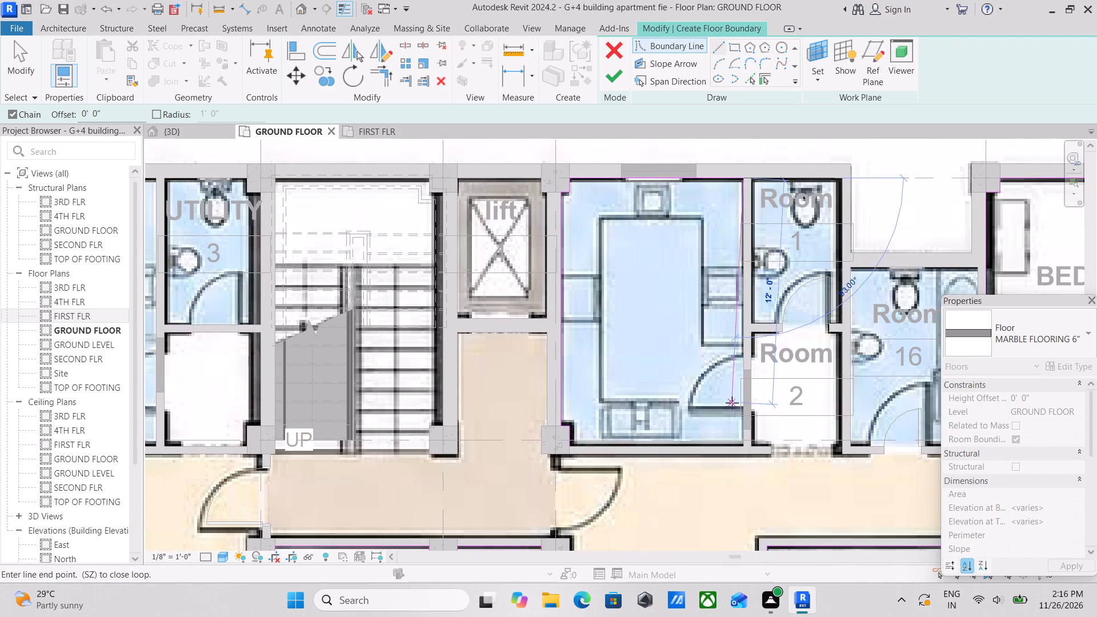
scroll(732, 406, up, 3)
scroll(744, 454, up, 7)
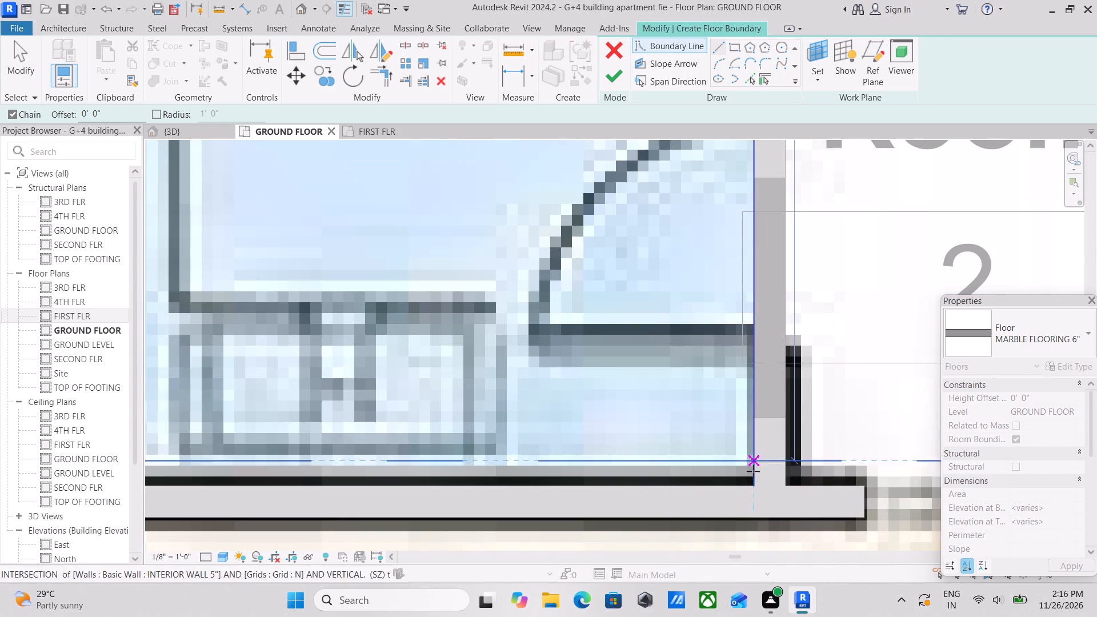
click(752, 486)
middle_drag(620, 442, 854, 411)
middle_drag(511, 456, 760, 492)
click(534, 495)
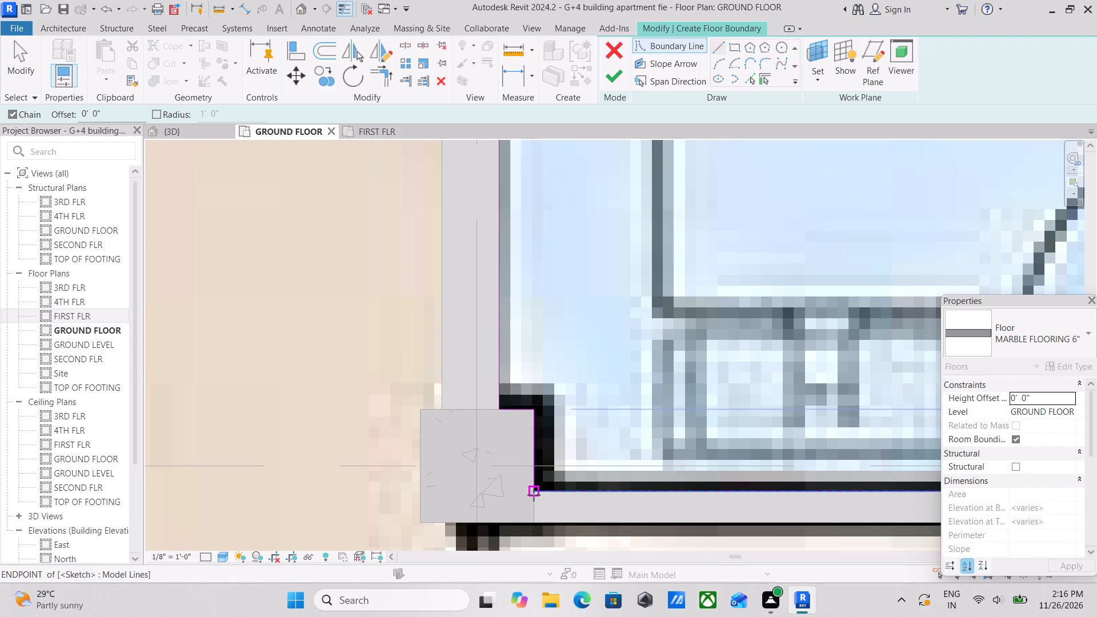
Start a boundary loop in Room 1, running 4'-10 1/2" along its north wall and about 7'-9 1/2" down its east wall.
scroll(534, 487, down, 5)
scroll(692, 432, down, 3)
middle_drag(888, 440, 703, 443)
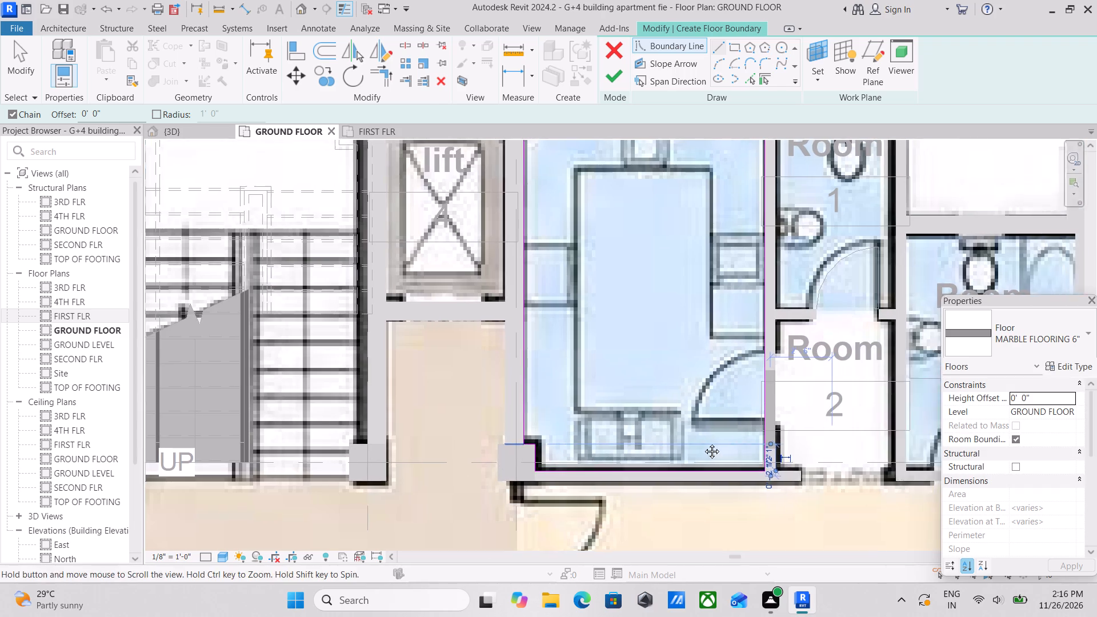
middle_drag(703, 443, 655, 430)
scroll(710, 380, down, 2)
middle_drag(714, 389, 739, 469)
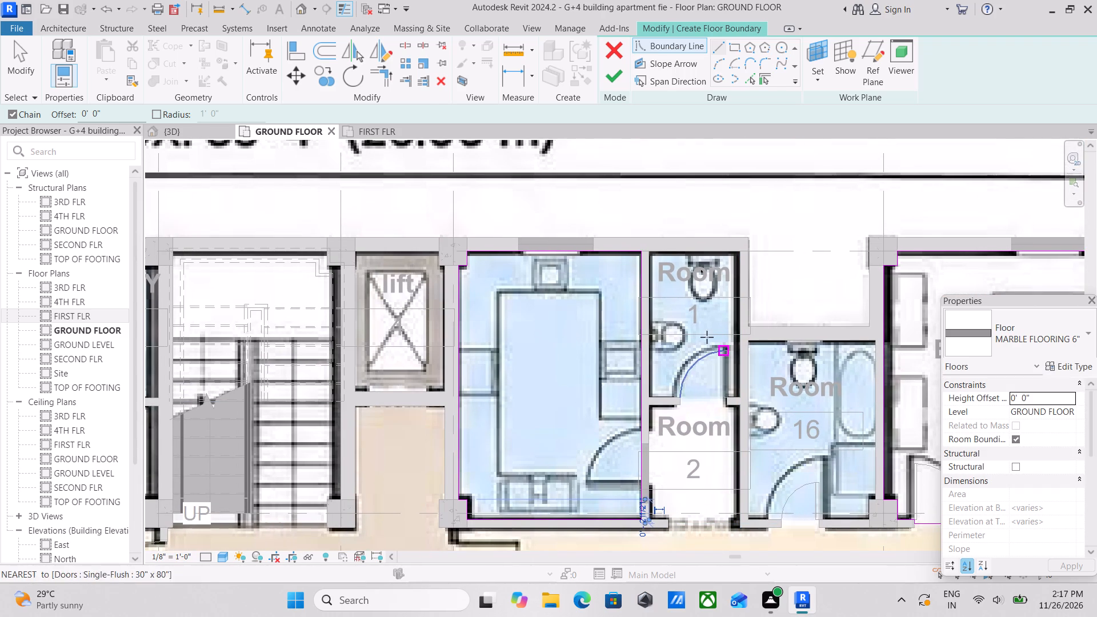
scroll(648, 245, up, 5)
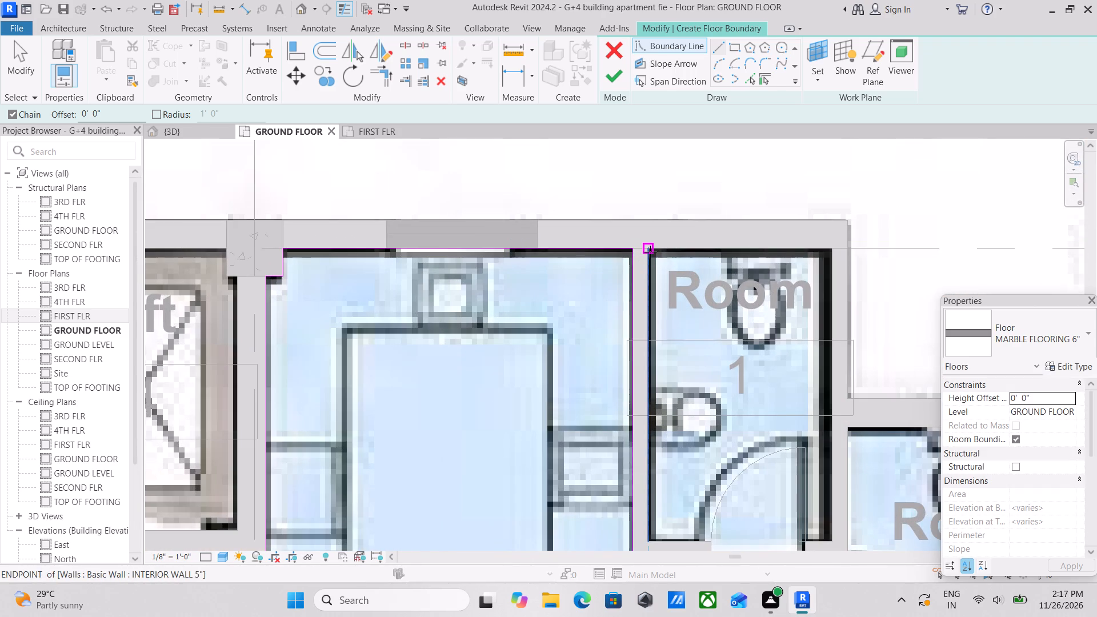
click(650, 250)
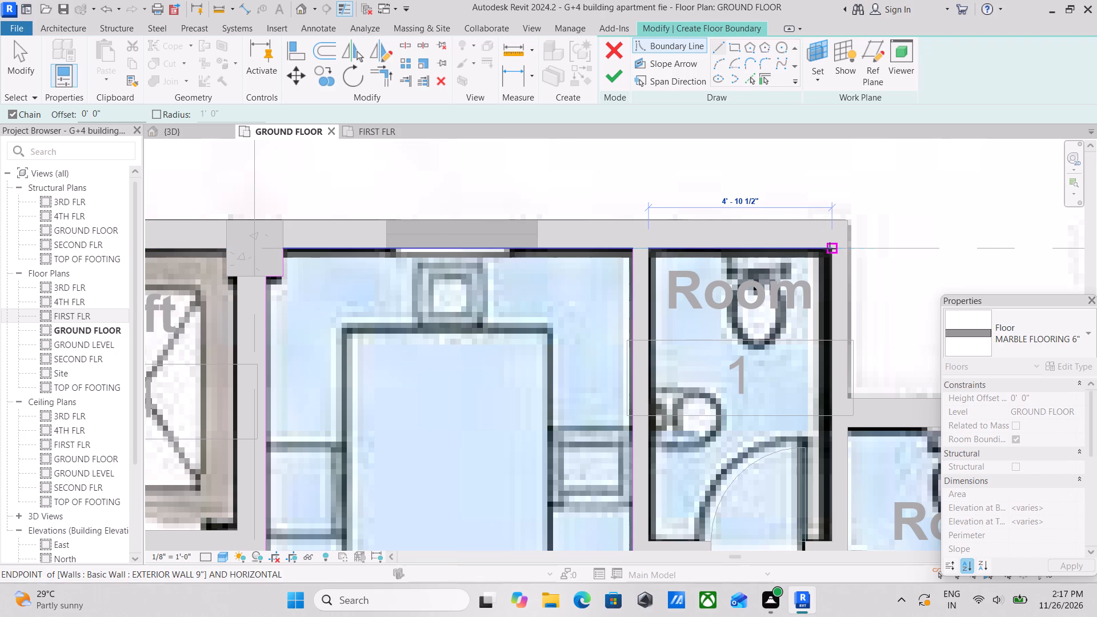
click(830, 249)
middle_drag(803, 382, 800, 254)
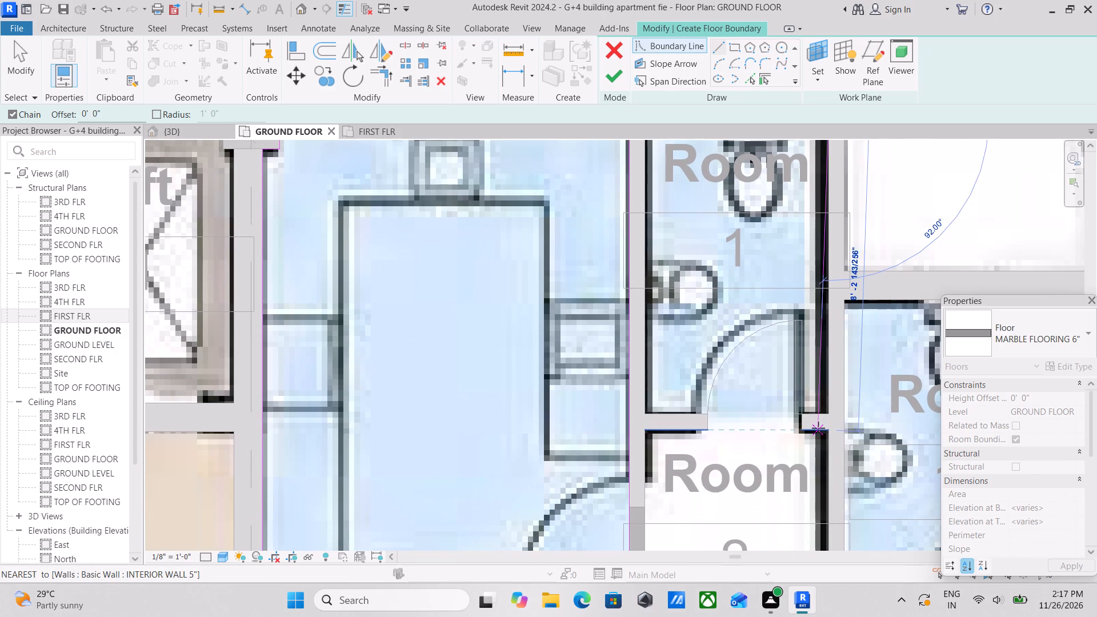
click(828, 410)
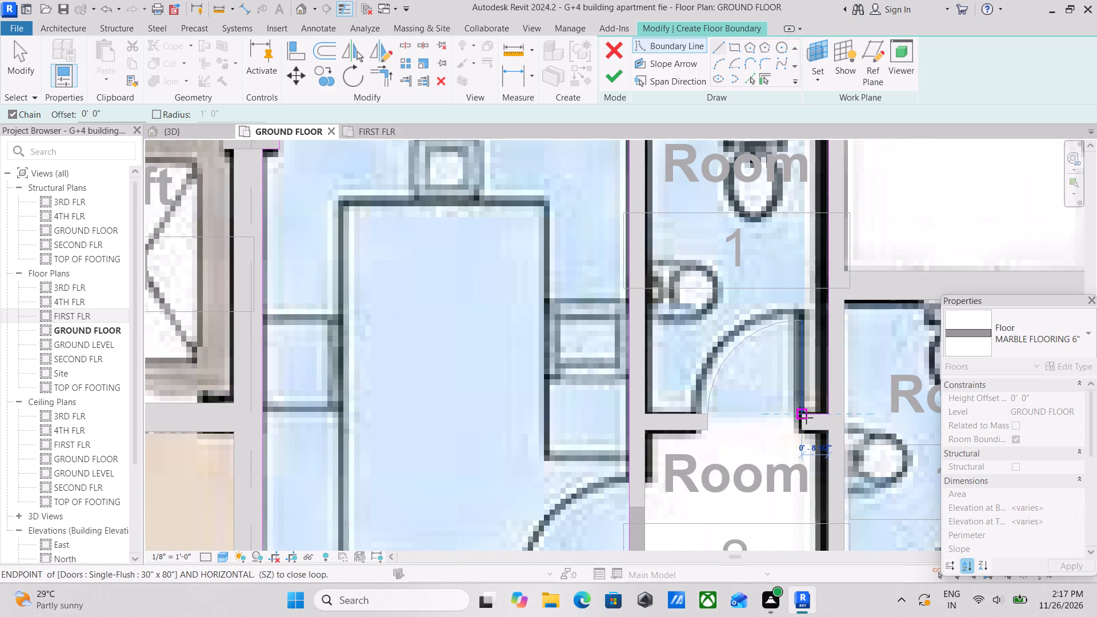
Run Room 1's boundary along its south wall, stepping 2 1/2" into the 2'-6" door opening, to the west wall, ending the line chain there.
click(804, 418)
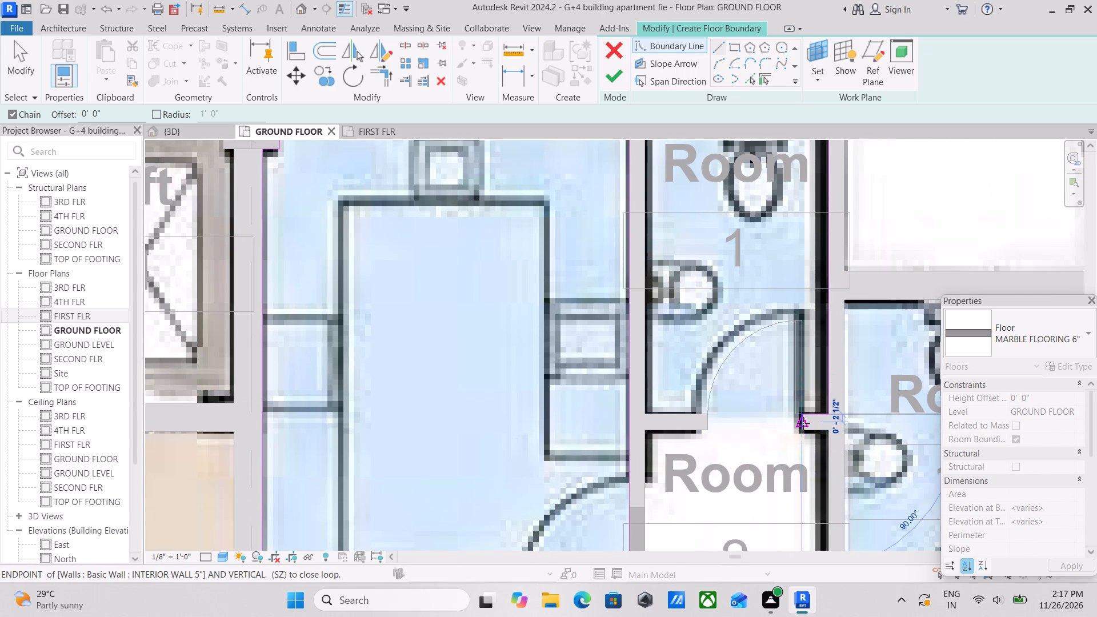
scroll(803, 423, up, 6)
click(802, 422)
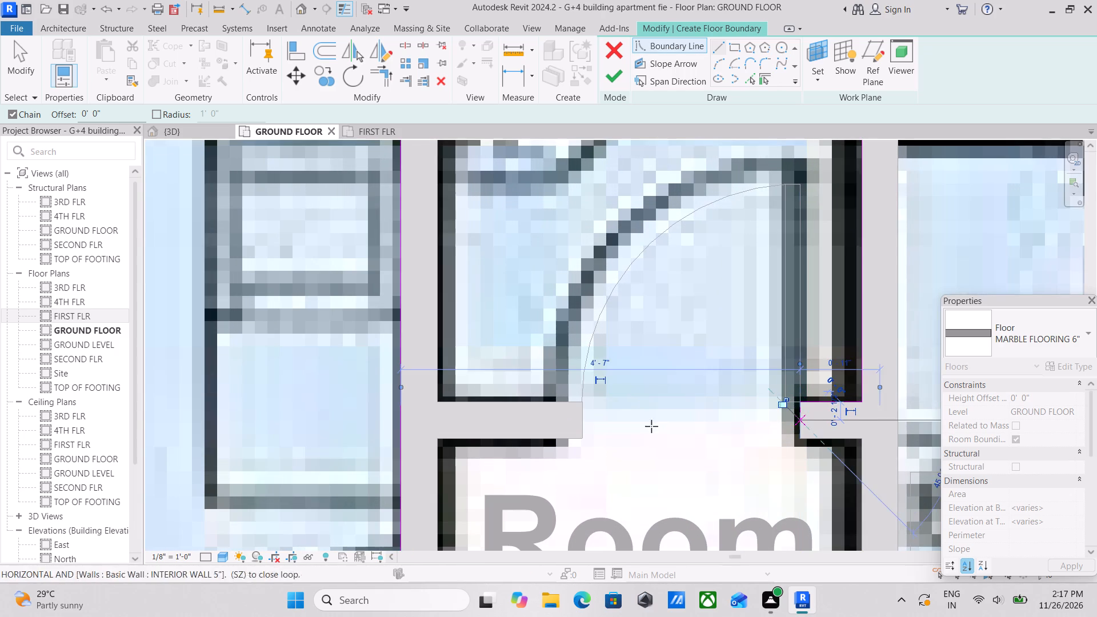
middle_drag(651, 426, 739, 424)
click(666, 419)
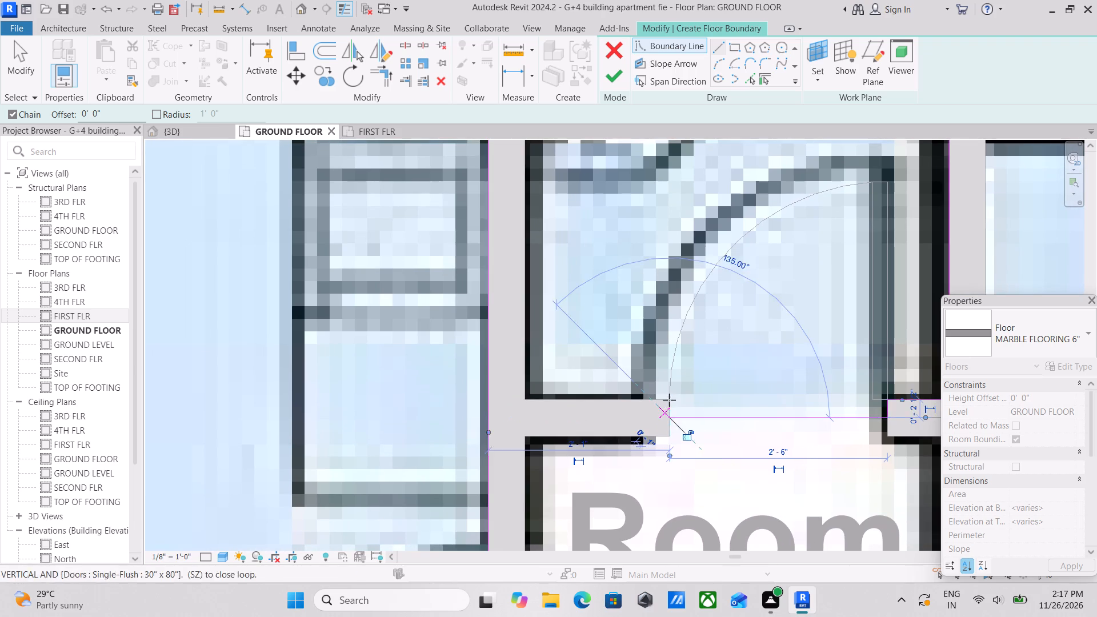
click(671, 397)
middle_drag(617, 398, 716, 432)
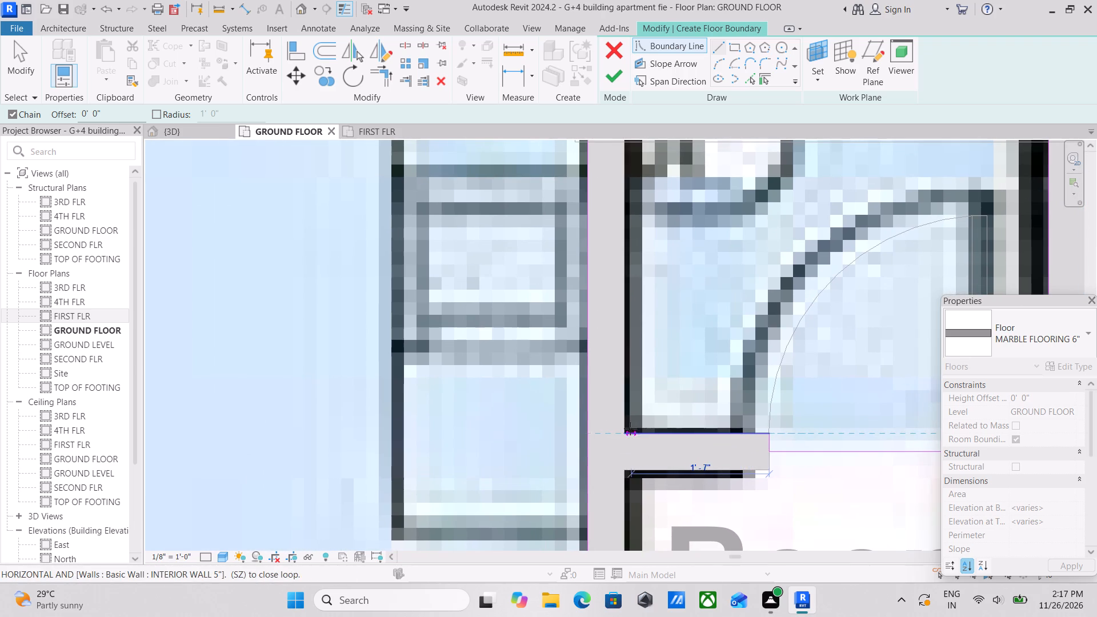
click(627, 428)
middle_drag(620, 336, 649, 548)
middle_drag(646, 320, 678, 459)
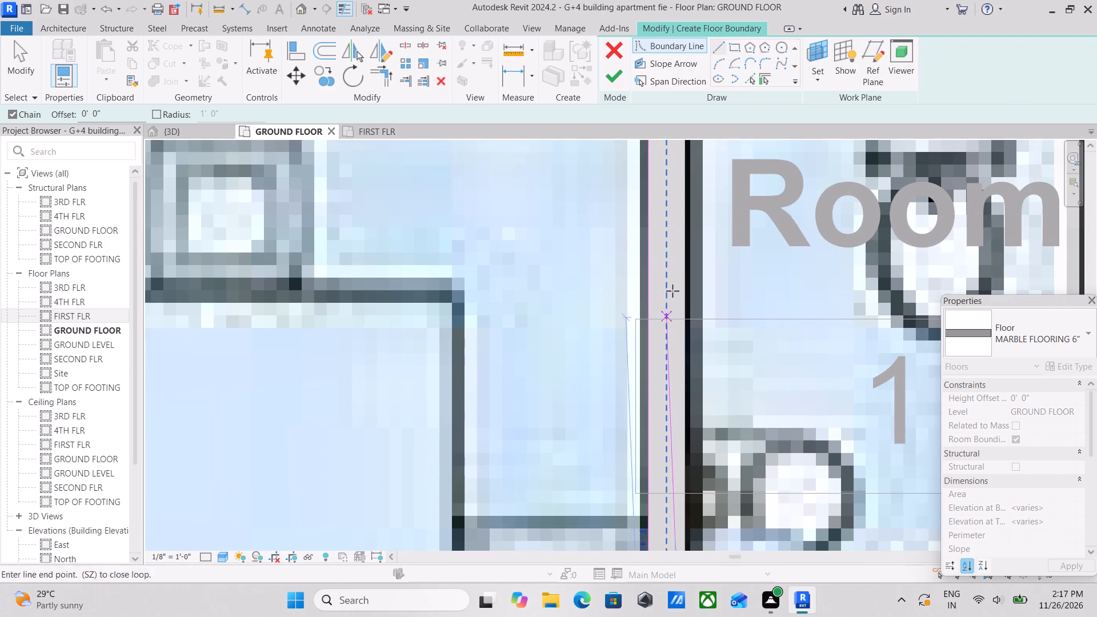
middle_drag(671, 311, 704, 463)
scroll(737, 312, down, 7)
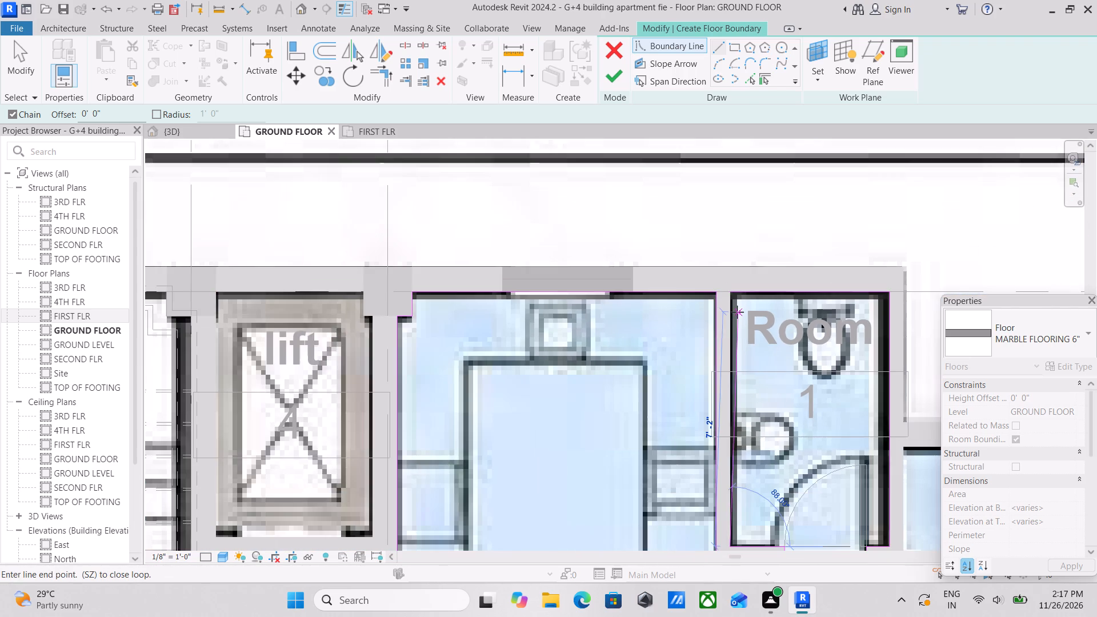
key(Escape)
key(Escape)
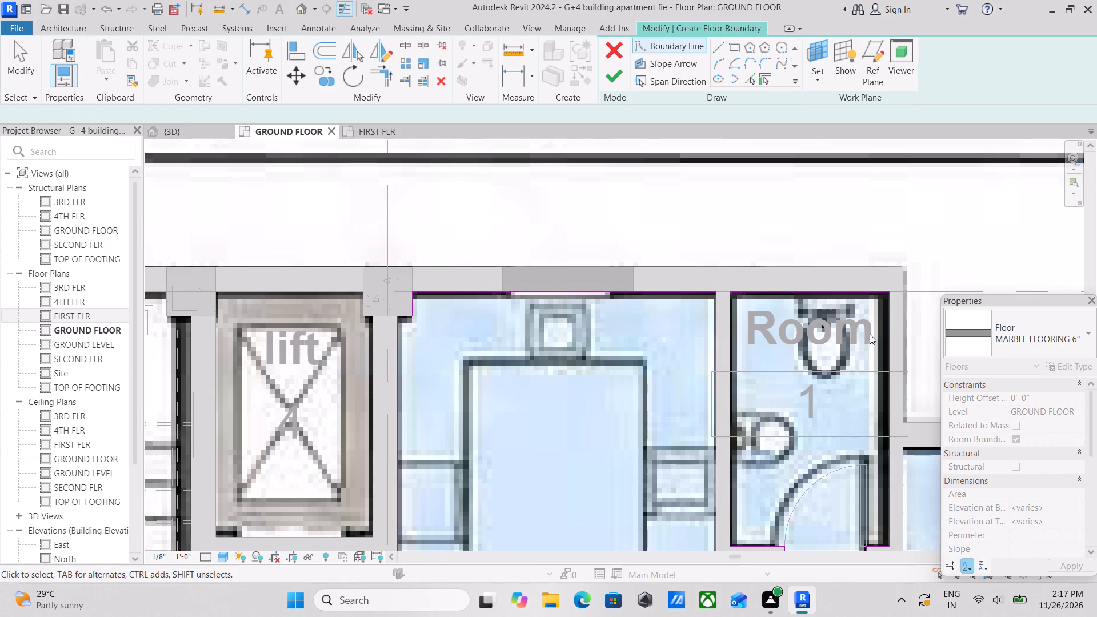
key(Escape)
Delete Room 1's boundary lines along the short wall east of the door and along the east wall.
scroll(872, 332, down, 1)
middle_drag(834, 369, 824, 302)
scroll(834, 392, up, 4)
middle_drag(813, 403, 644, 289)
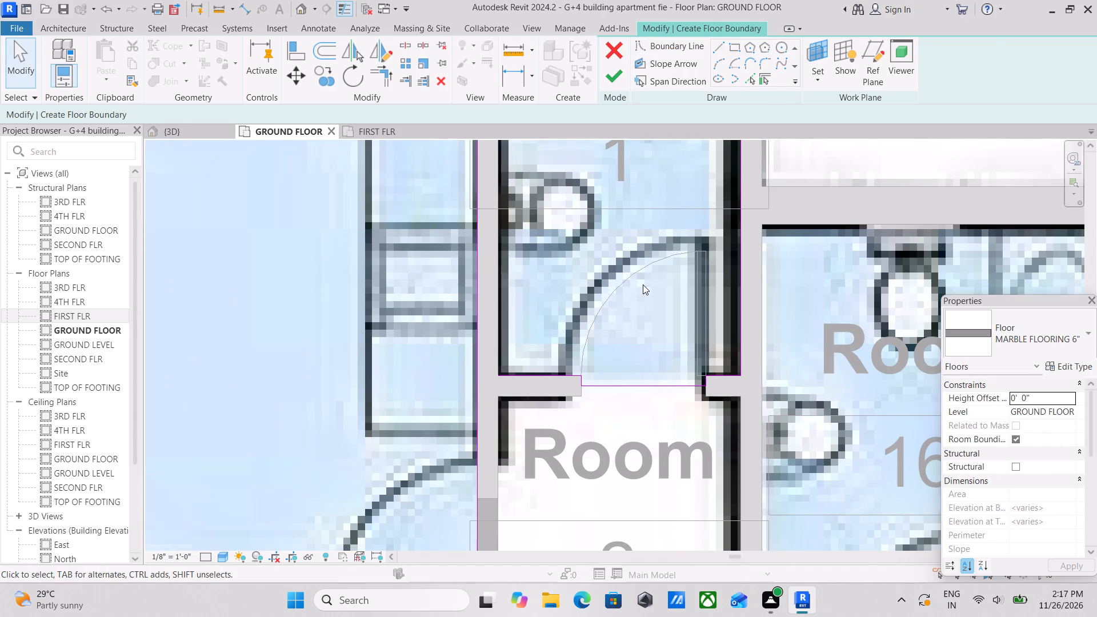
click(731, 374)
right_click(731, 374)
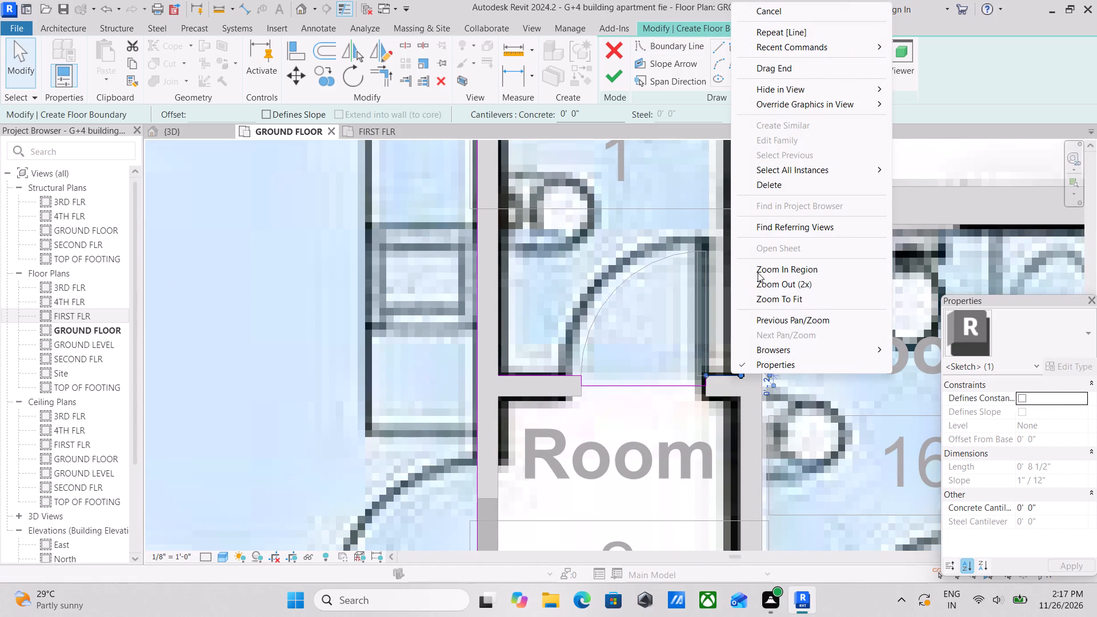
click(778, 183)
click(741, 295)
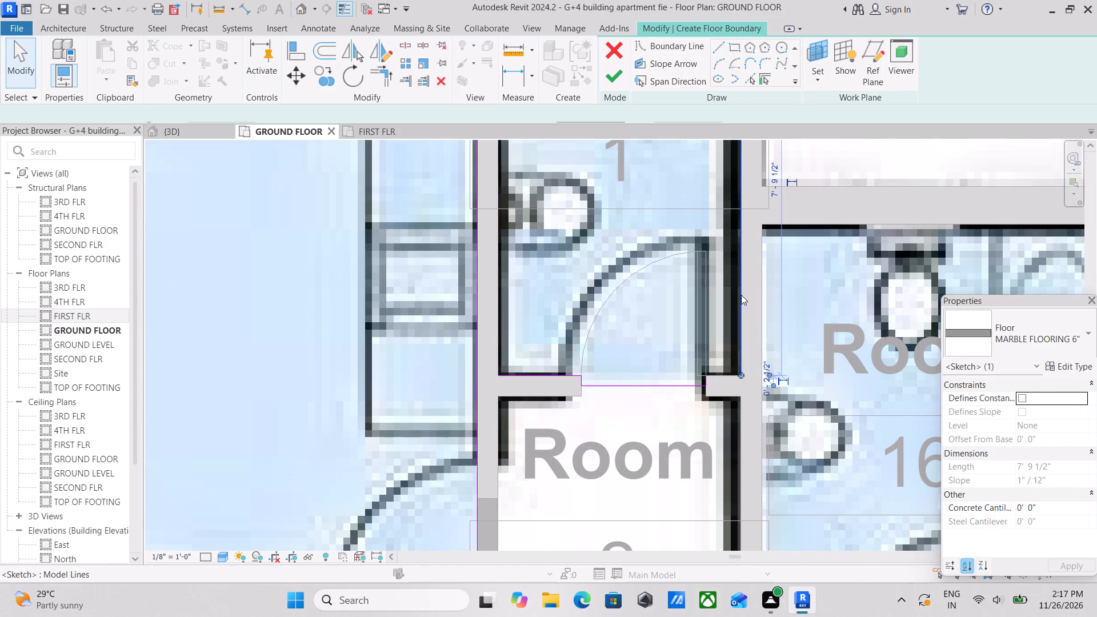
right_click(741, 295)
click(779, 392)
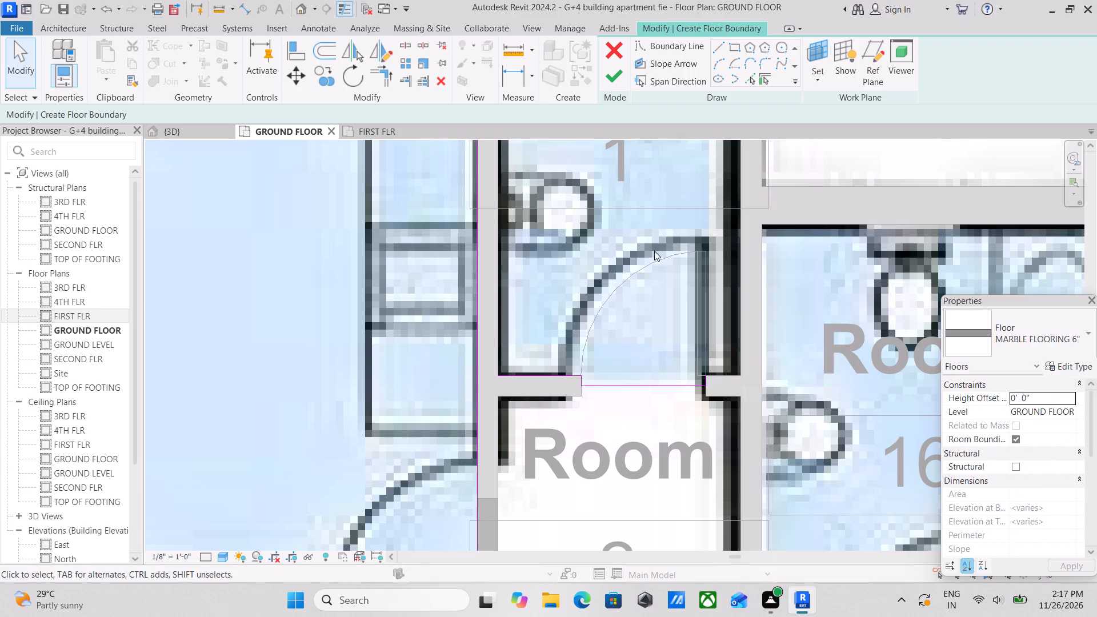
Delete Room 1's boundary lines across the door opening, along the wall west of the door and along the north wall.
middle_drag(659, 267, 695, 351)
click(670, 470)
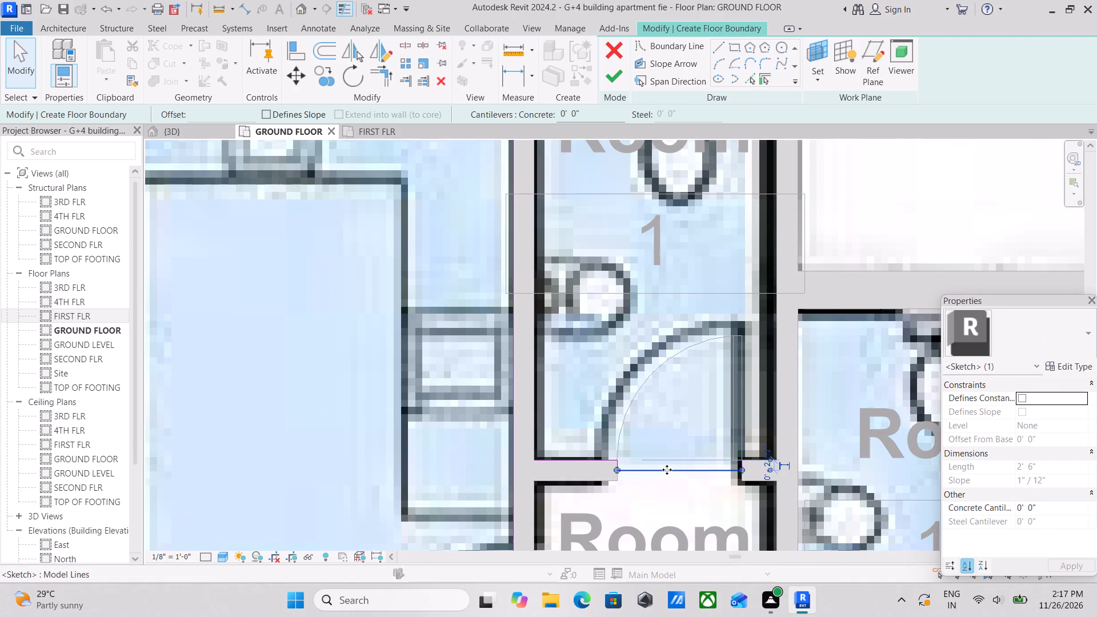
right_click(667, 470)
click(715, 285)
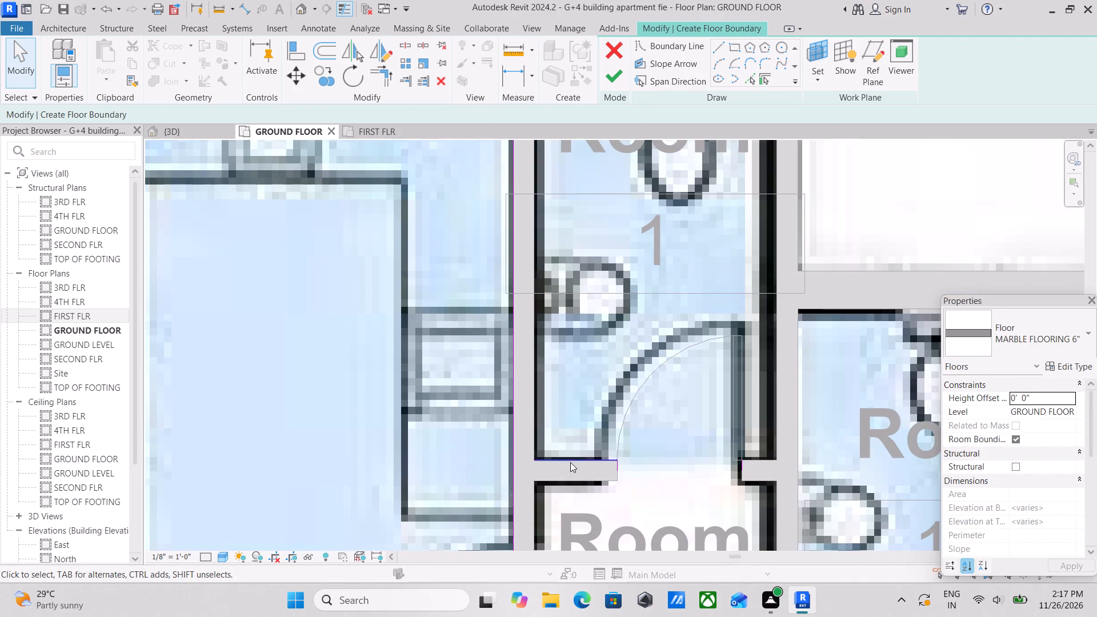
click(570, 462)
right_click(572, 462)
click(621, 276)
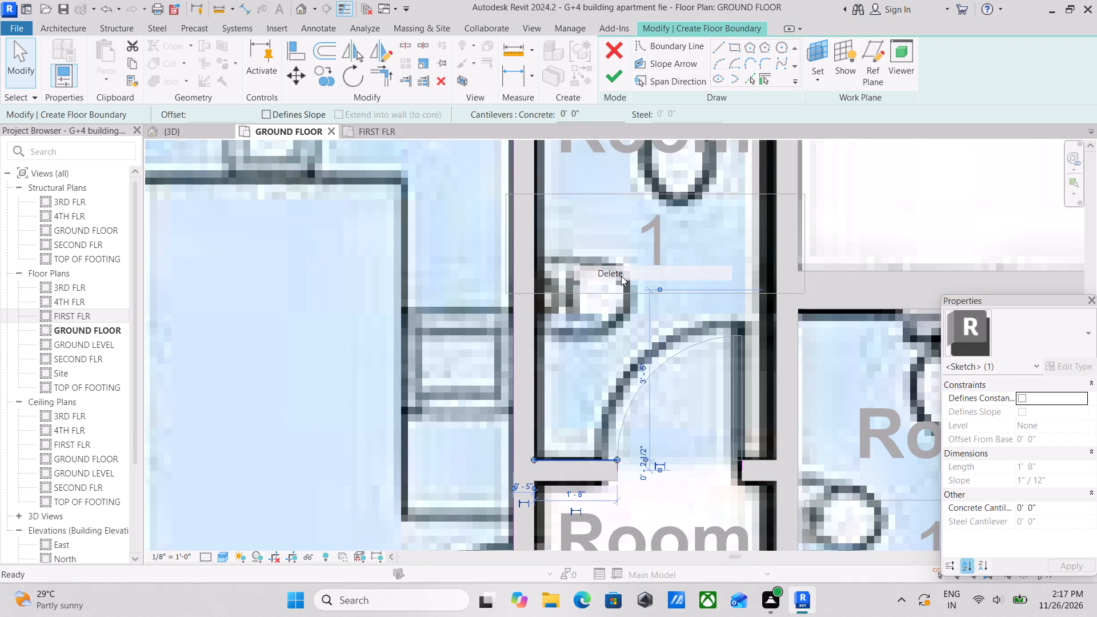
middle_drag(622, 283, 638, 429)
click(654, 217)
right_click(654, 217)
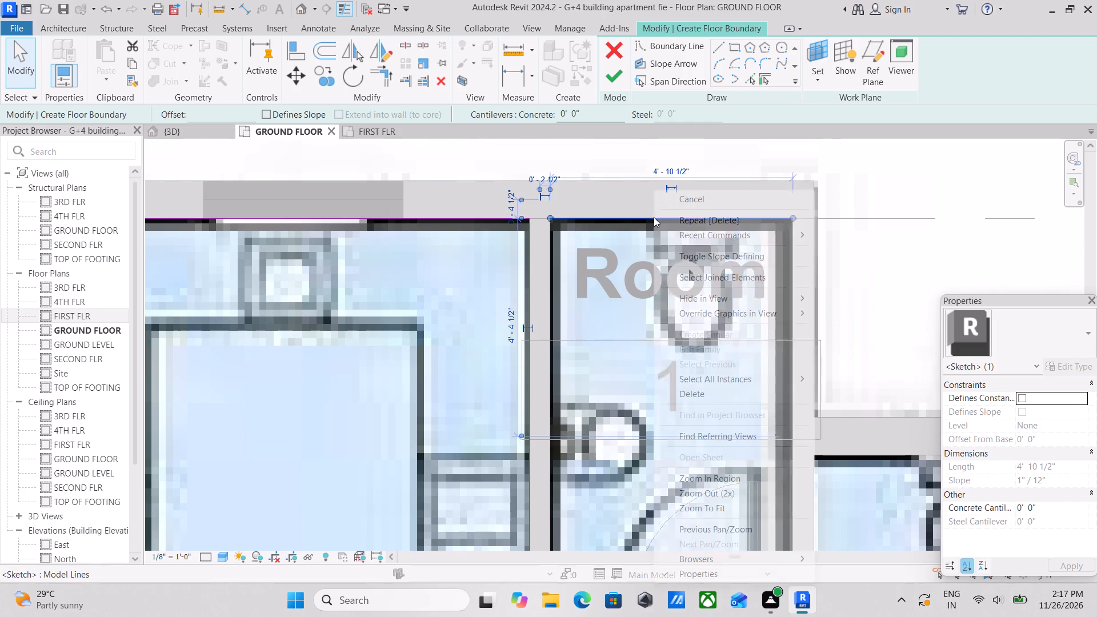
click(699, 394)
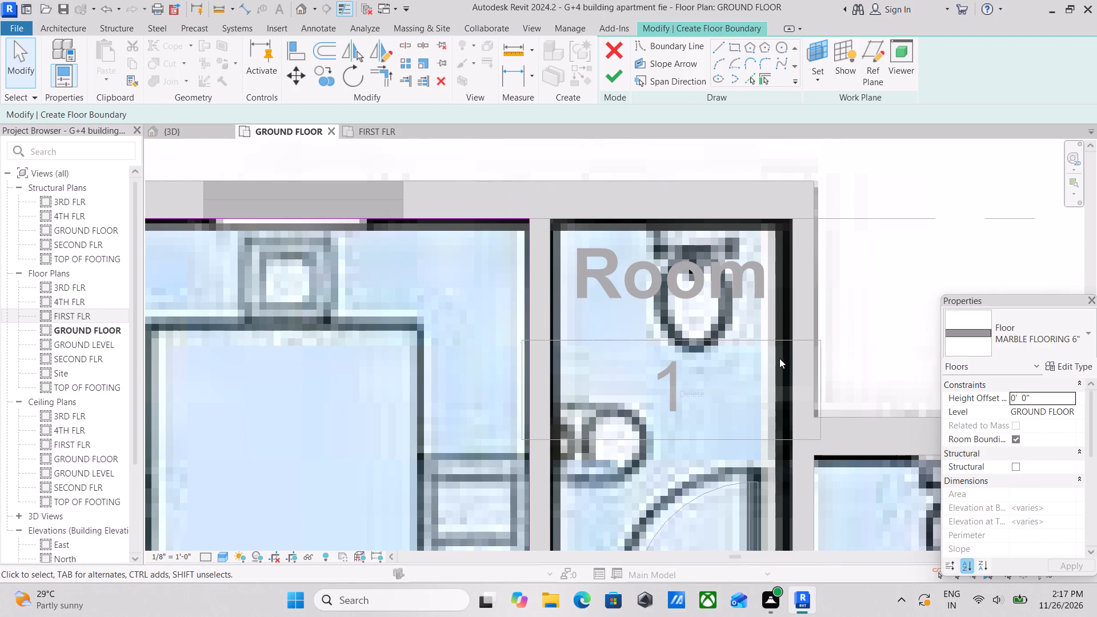
Examine Room 1's wall faces and its northern corners beside the kitchen boundary.
scroll(560, 310, down, 3)
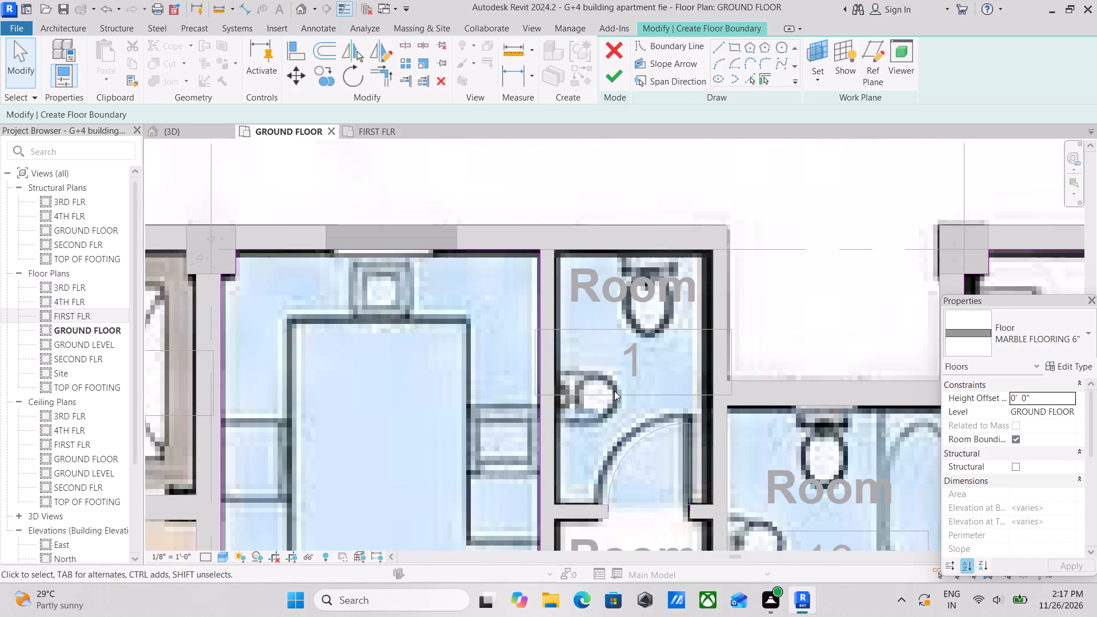
middle_drag(616, 385, 666, 292)
scroll(752, 300, up, 2)
scroll(488, 261, up, 2)
middle_drag(483, 289, 446, 548)
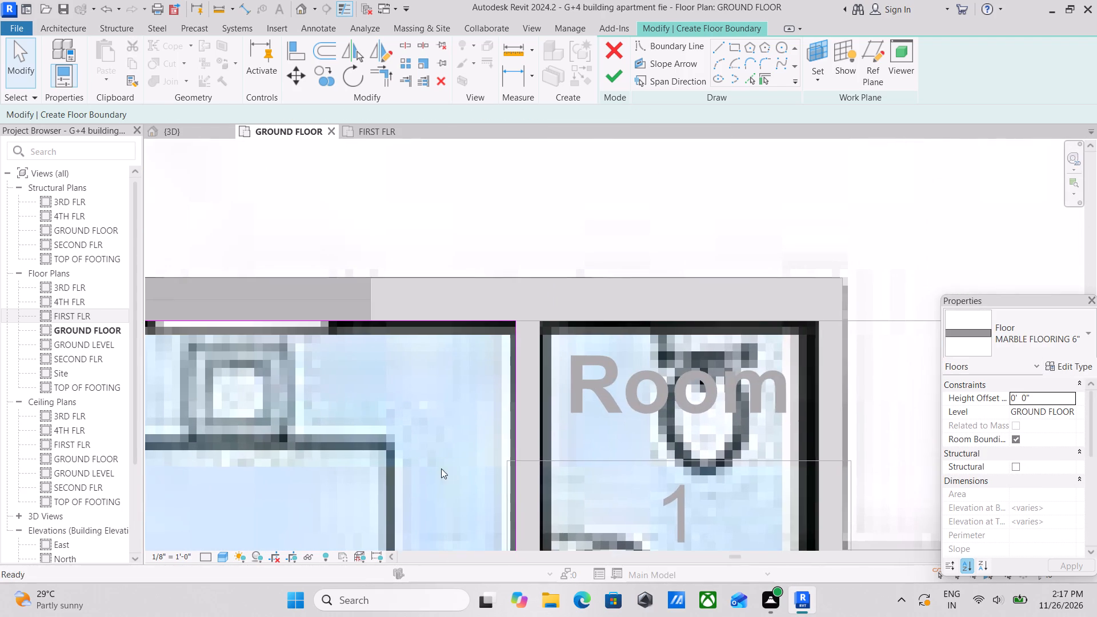
scroll(481, 297, up, 2)
scroll(634, 330, down, 1)
middle_drag(631, 328, 546, 241)
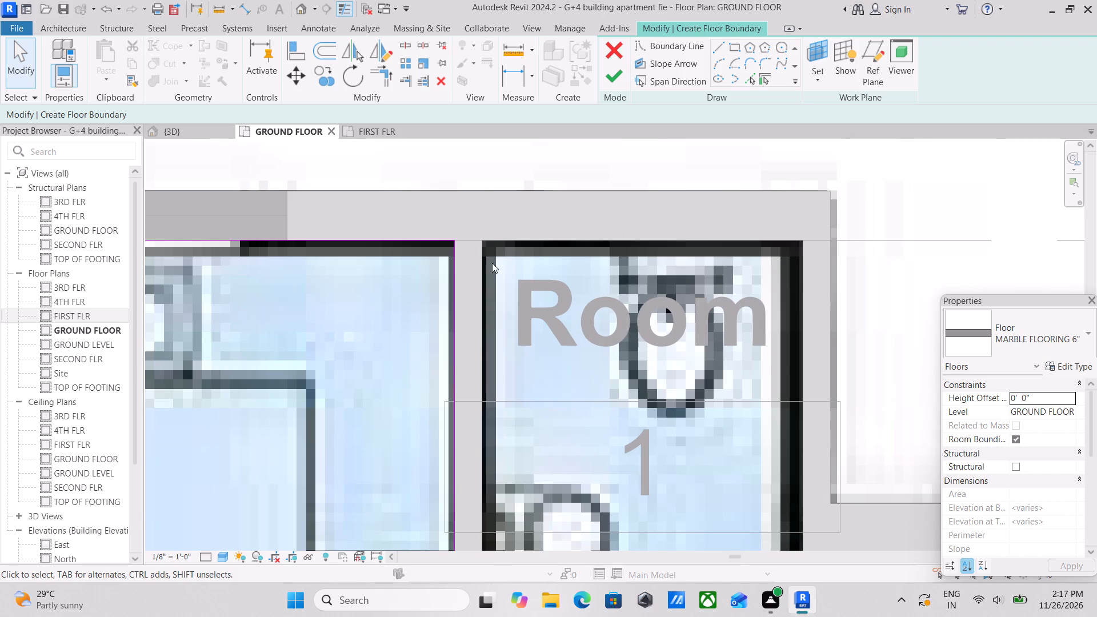
scroll(492, 263, down, 2)
Switch the ground floor plan's visual style to Hidden Line.
click(229, 559)
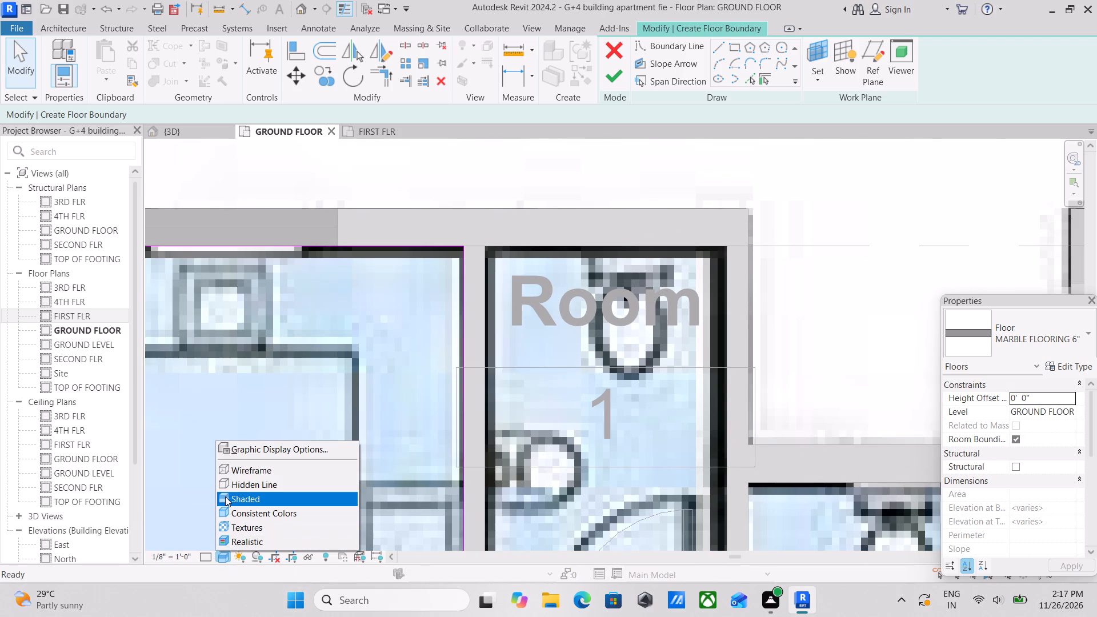
click(231, 503)
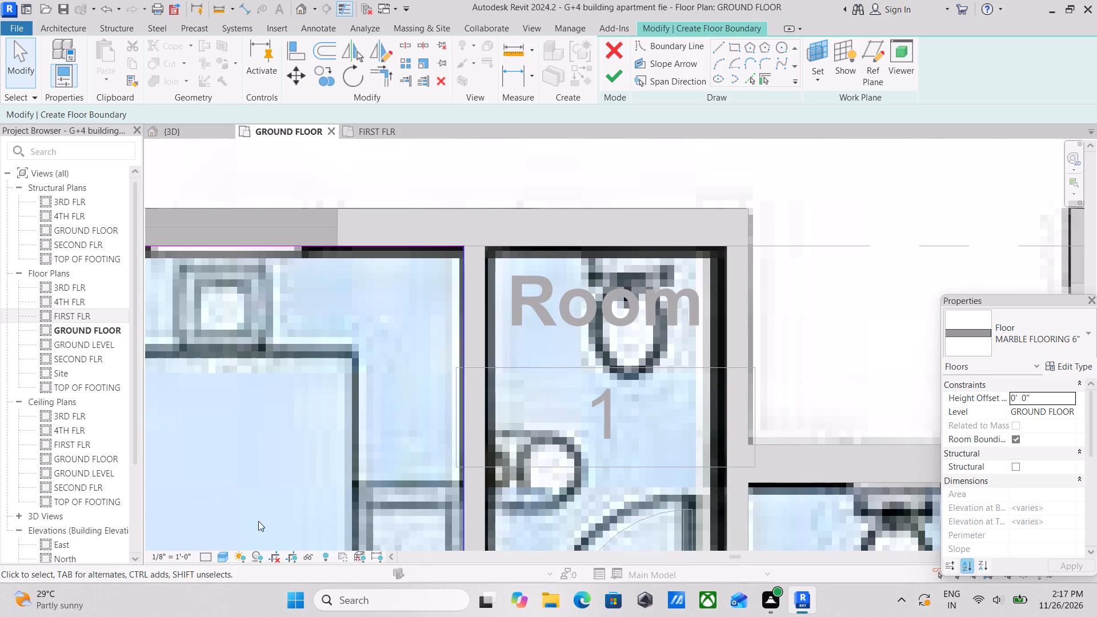
scroll(294, 492, down, 4)
middle_drag(318, 488, 513, 368)
scroll(515, 367, down, 2)
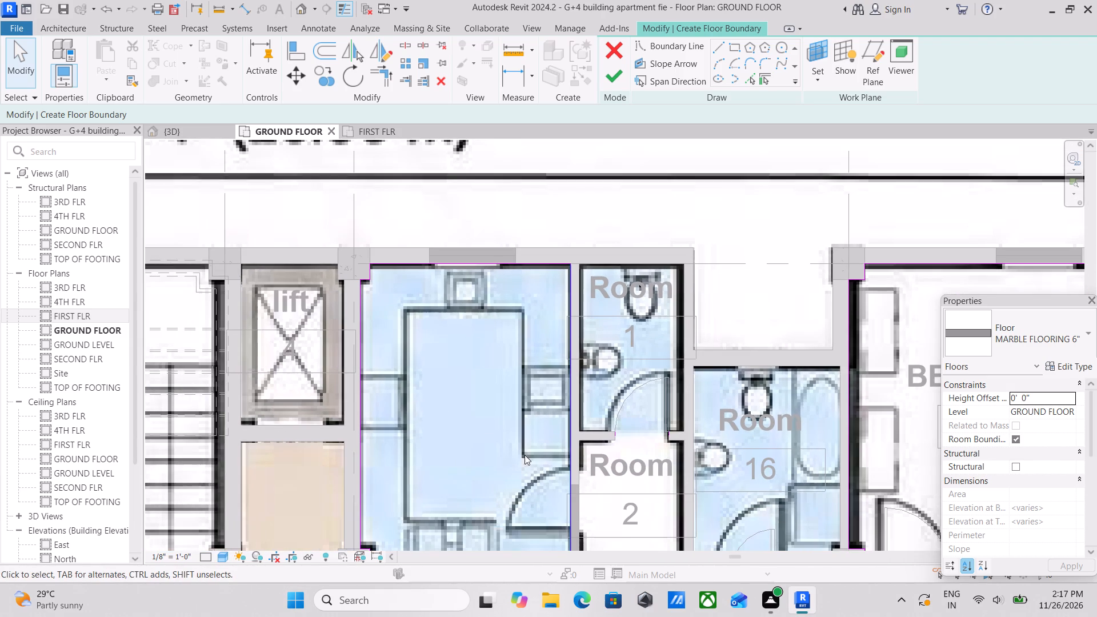
click(218, 560)
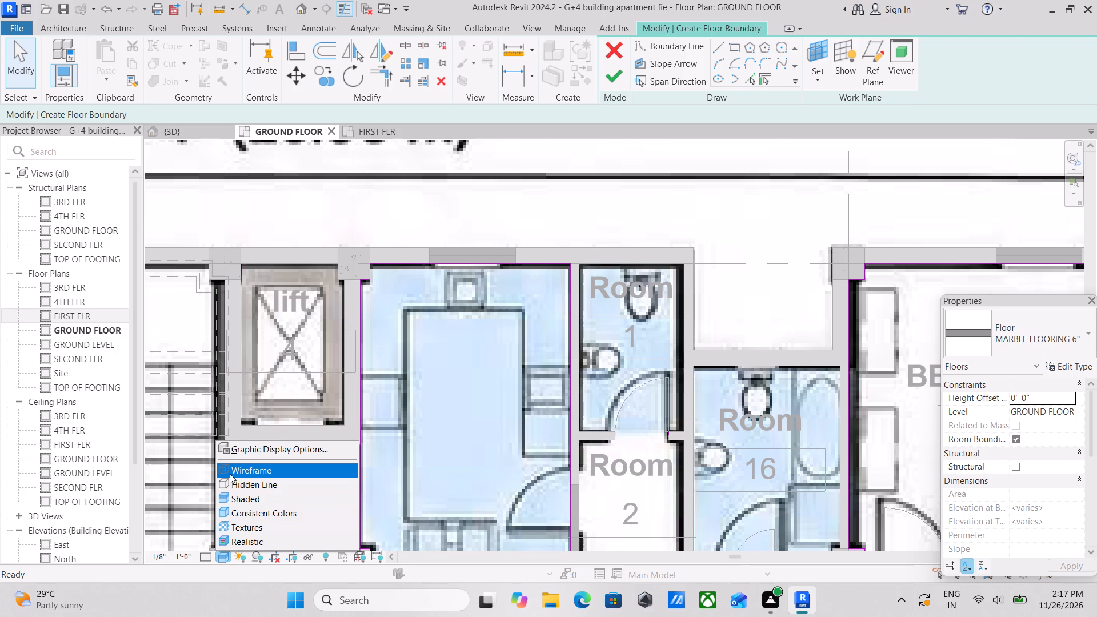
click(249, 499)
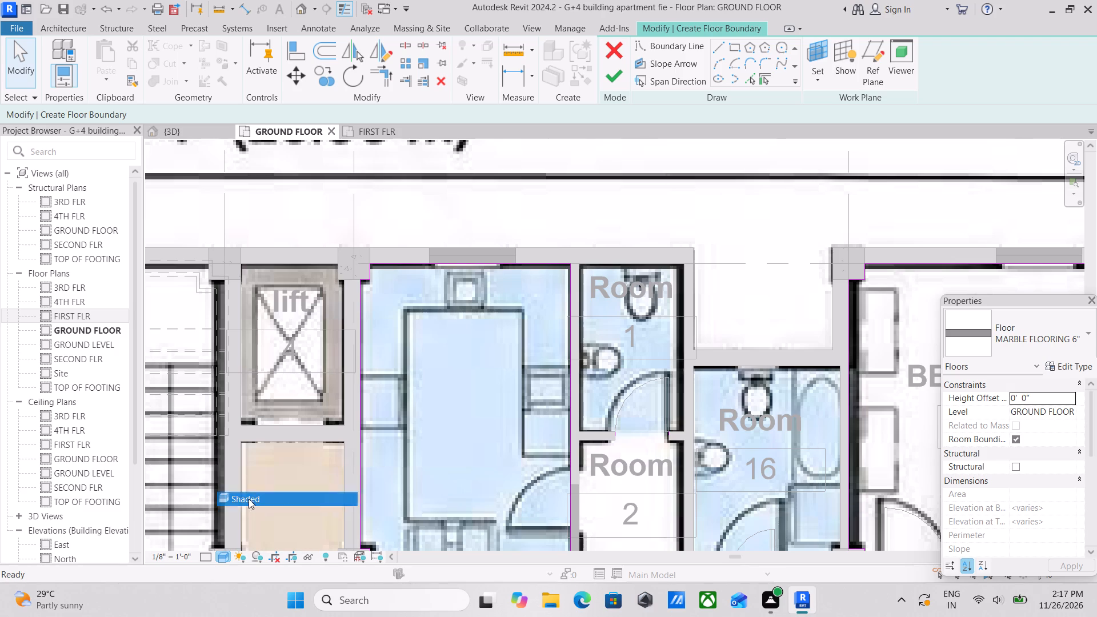
click(226, 555)
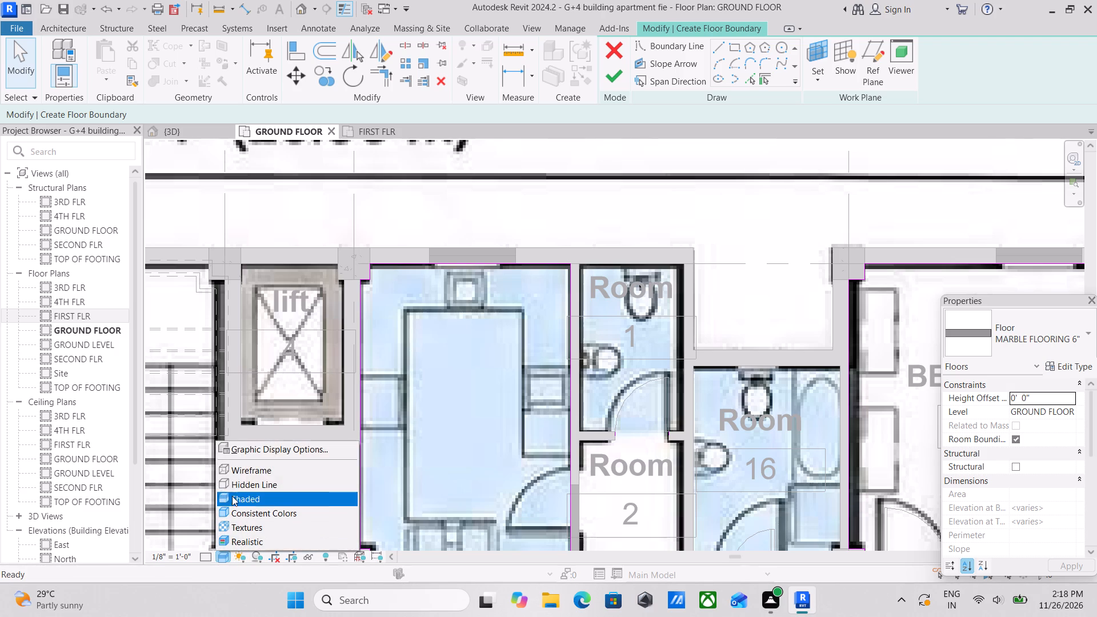
click(235, 480)
Examine the floor boundary sketch across the whole ground floor plan, ending at Room 1's north wall.
scroll(340, 415, down, 2)
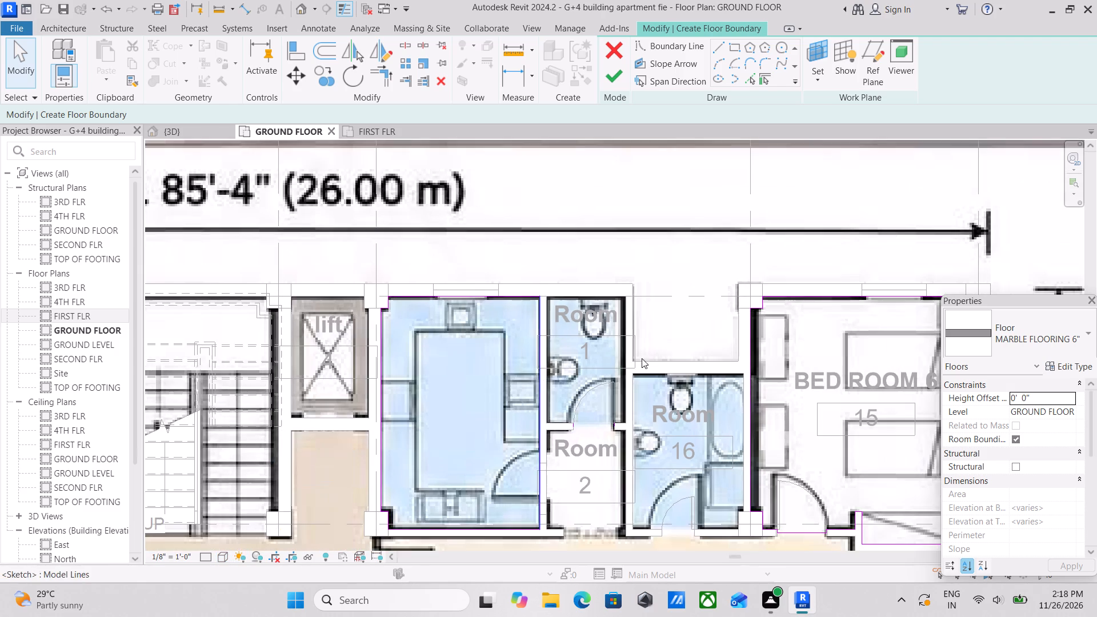
scroll(630, 392, up, 3)
scroll(504, 350, up, 4)
scroll(512, 343, down, 11)
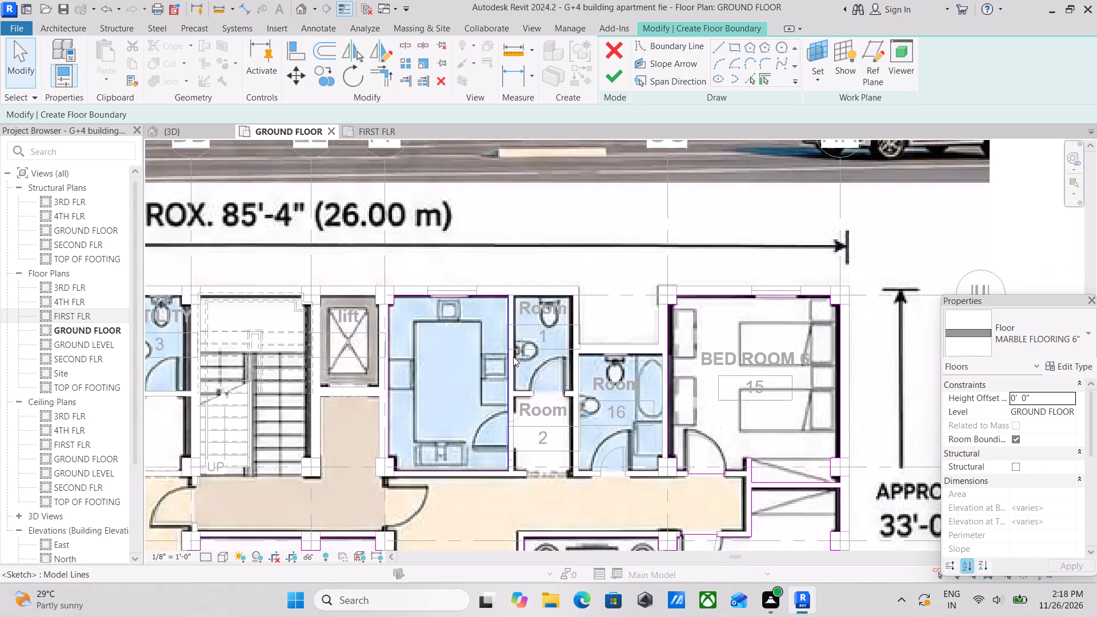
scroll(513, 356, down, 1)
scroll(582, 367, down, 4)
middle_drag(409, 443, 607, 402)
scroll(726, 305, up, 3)
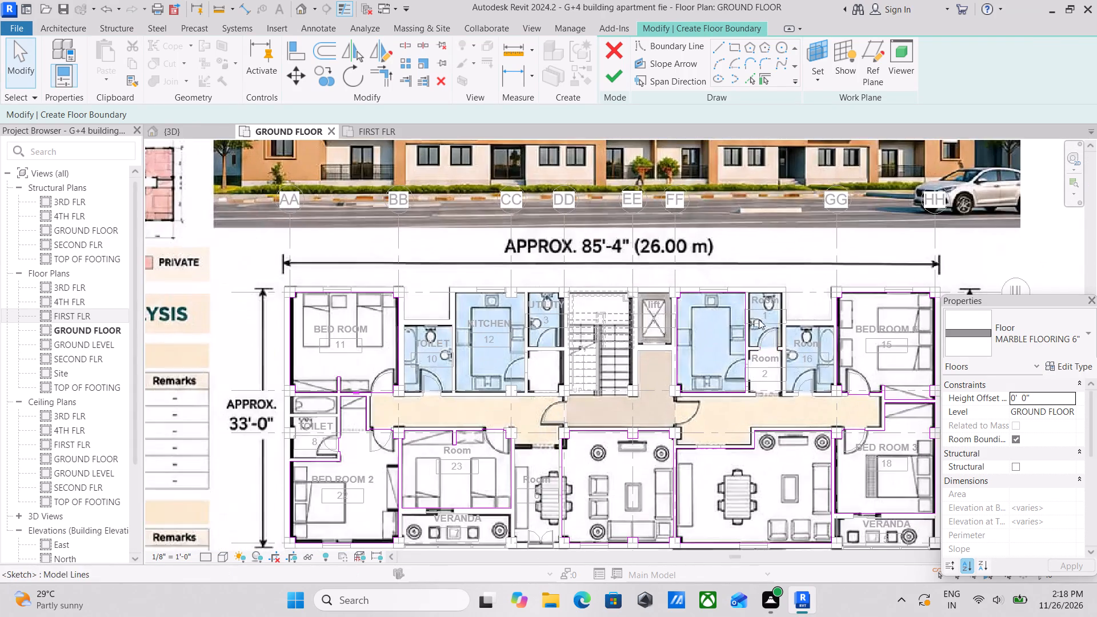
scroll(767, 323, up, 12)
middle_drag(755, 371, 663, 551)
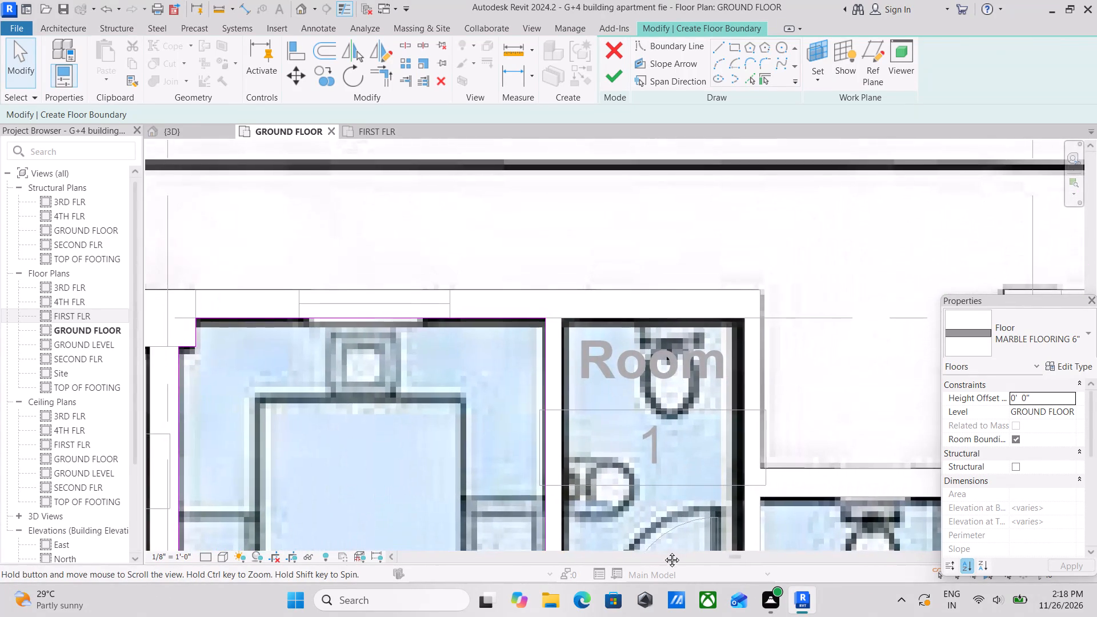
Examine the floor boundary sketch from Room 1 westward past the stairs, Utility 3 and Kitchen 12 to Toilet 10 and Bed Room 11.
middle_drag(663, 551, 663, 550)
scroll(714, 273, up, 4)
scroll(718, 273, down, 3)
scroll(561, 429, down, 8)
middle_drag(559, 432, 649, 298)
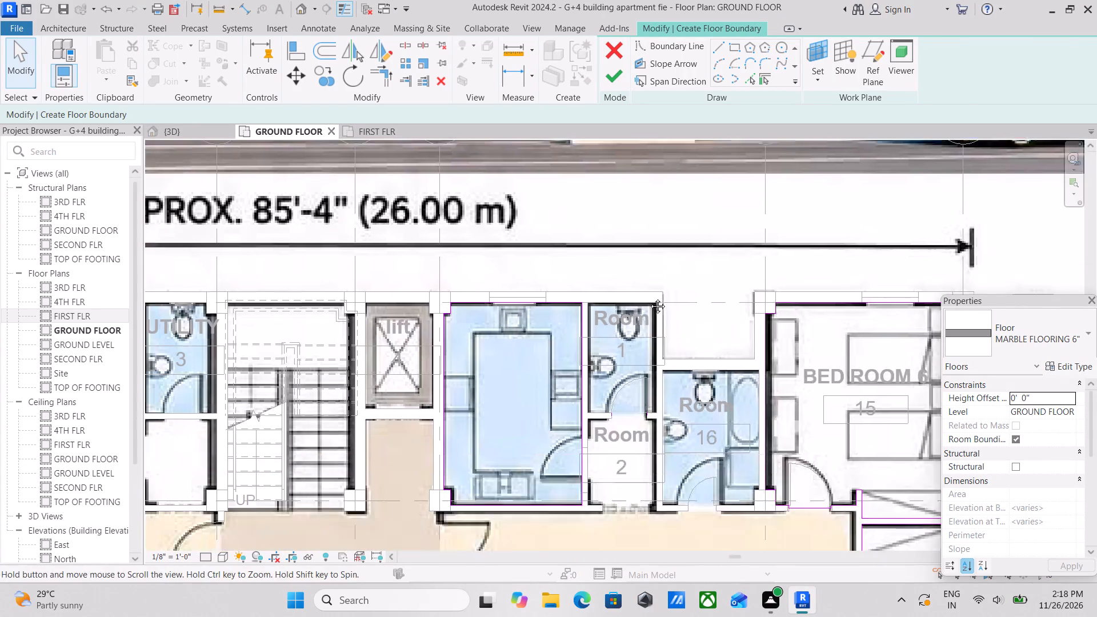
middle_drag(649, 298, 683, 275)
middle_drag(431, 412, 632, 355)
scroll(431, 326, up, 3)
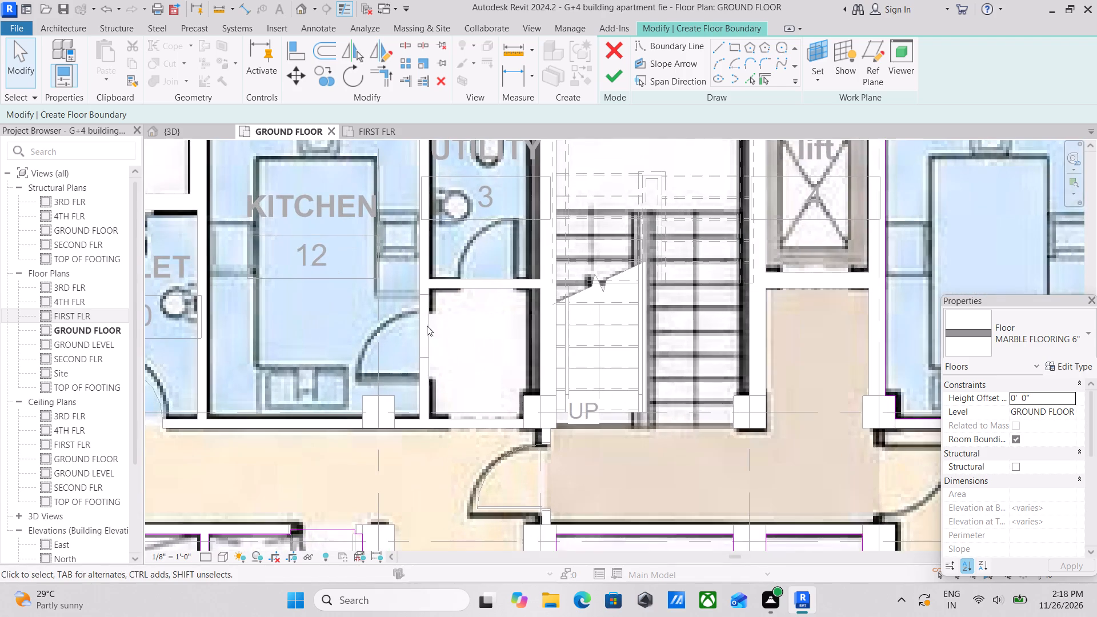
middle_drag(427, 326, 639, 304)
middle_drag(395, 332, 421, 353)
scroll(421, 353, down, 2)
middle_drag(421, 353, 439, 389)
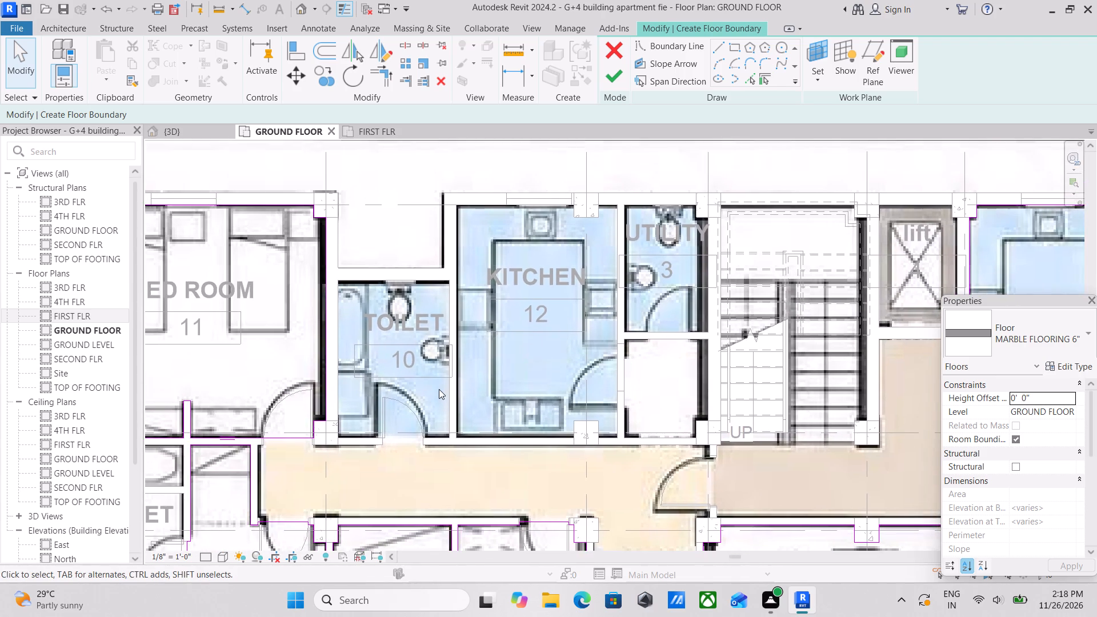
scroll(439, 389, down, 3)
scroll(299, 381, up, 3)
scroll(314, 437, up, 2)
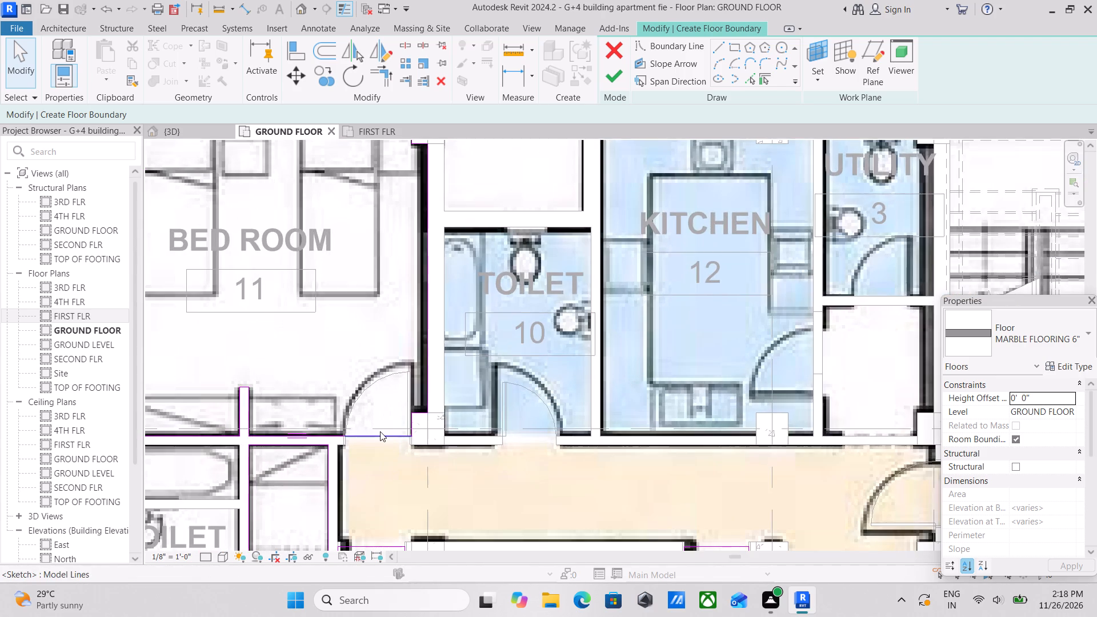
scroll(381, 431, up, 3)
scroll(538, 414, down, 2)
middle_drag(534, 414, 484, 515)
middle_drag(527, 413, 522, 450)
scroll(522, 450, down, 3)
middle_drag(668, 483, 646, 332)
scroll(582, 362, up, 6)
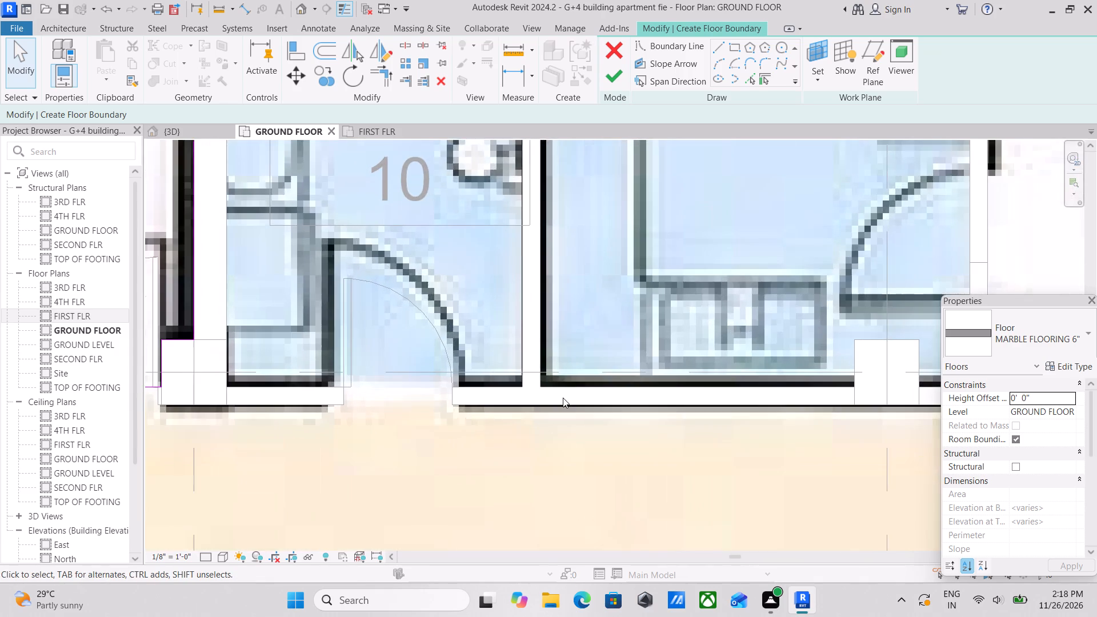
scroll(563, 398, up, 1)
scroll(563, 398, down, 6)
middle_drag(546, 398, 436, 438)
scroll(482, 367, down, 2)
middle_drag(482, 367, 479, 394)
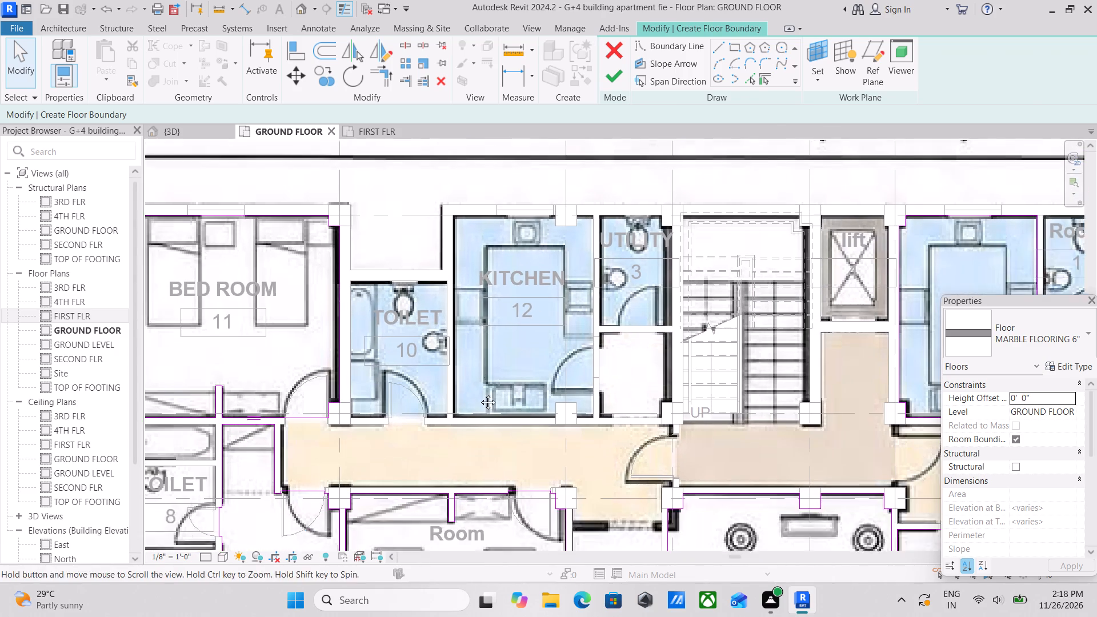
middle_drag(479, 394, 479, 408)
scroll(511, 339, down, 2)
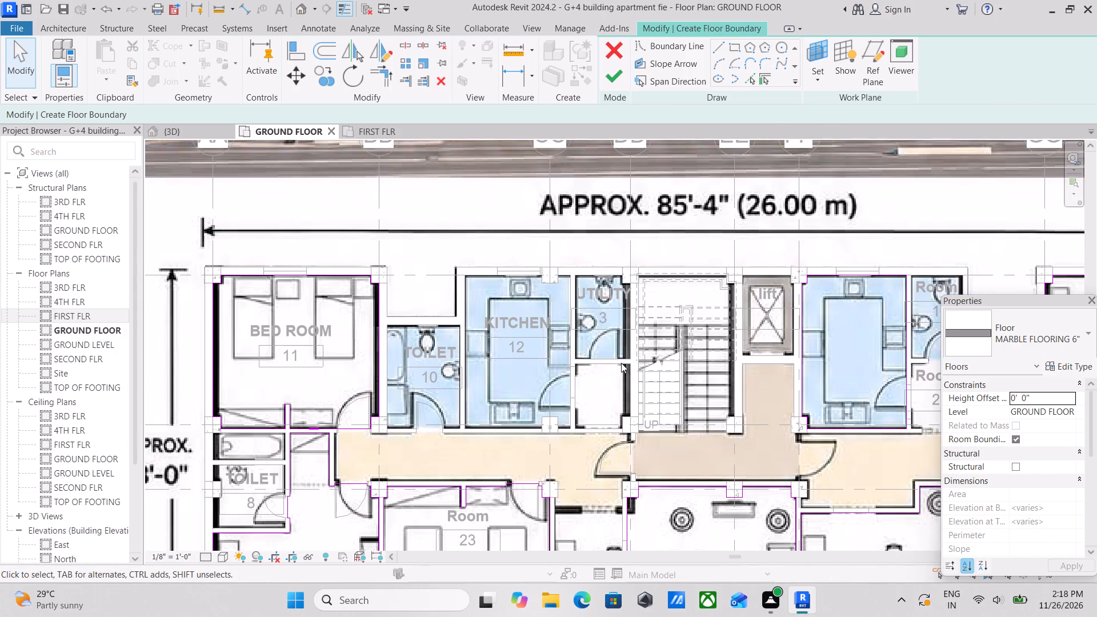
middle_drag(610, 357, 534, 355)
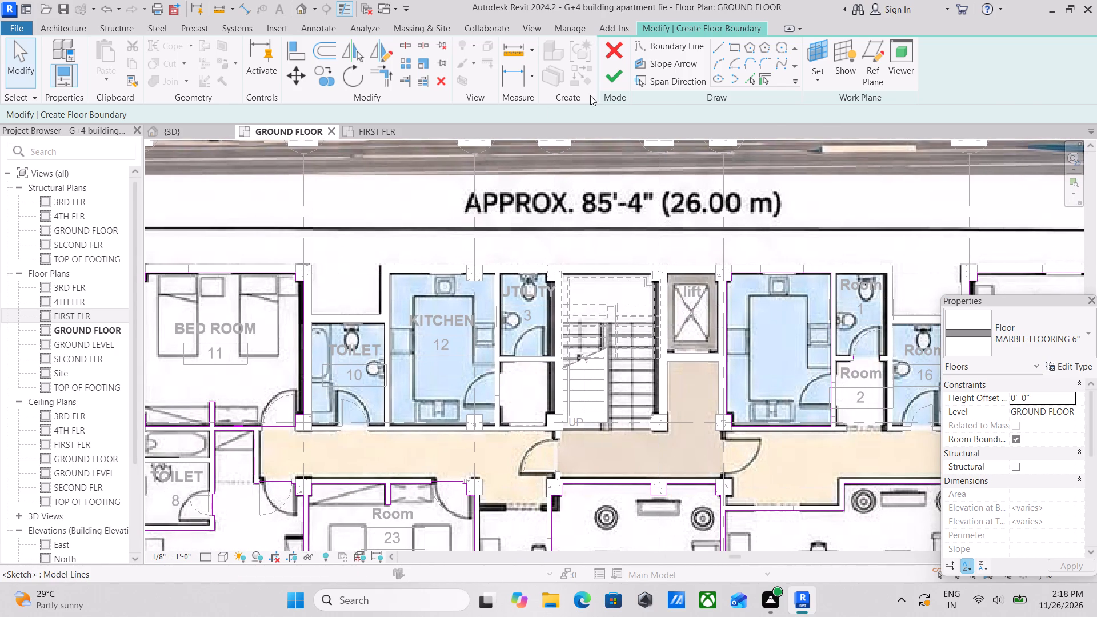
Sketch Kitchen 12's floor boundary along its north wall, 7'-3" to the column, around the column's inner faces, and 1'-2" to the northeast corner.
click(725, 48)
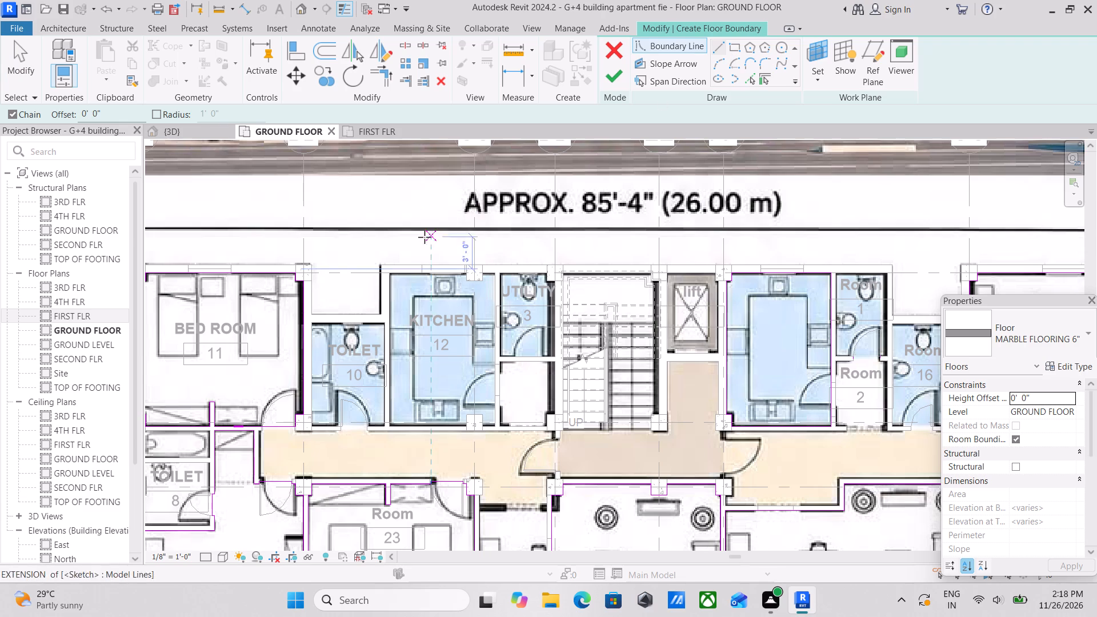
scroll(401, 256, up, 3)
scroll(387, 335, down, 2)
middle_drag(387, 335, 439, 368)
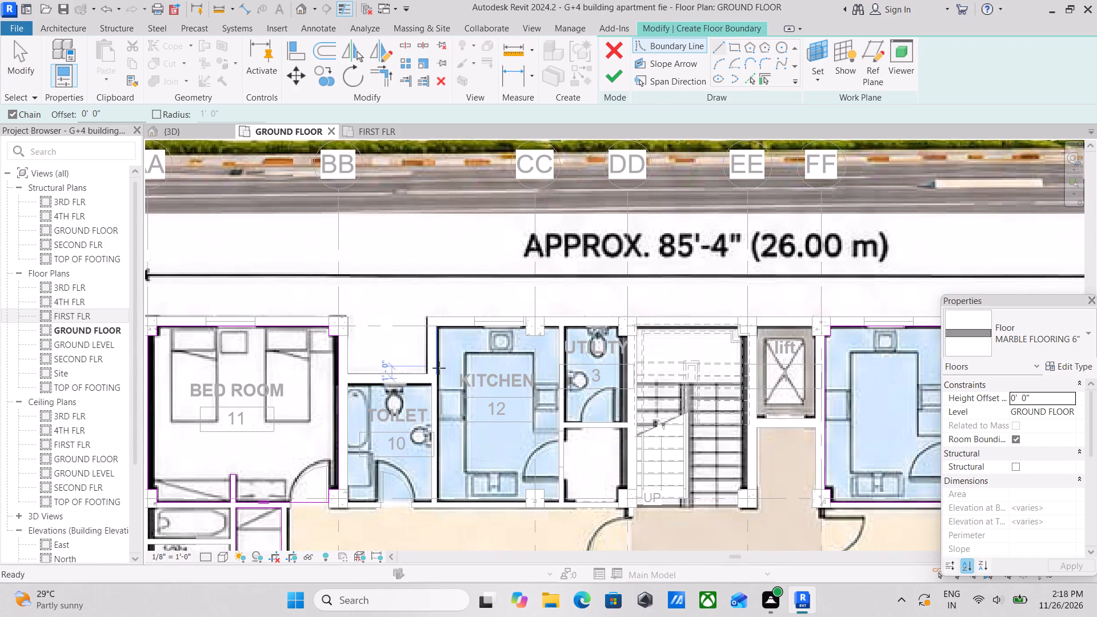
scroll(430, 330, up, 4)
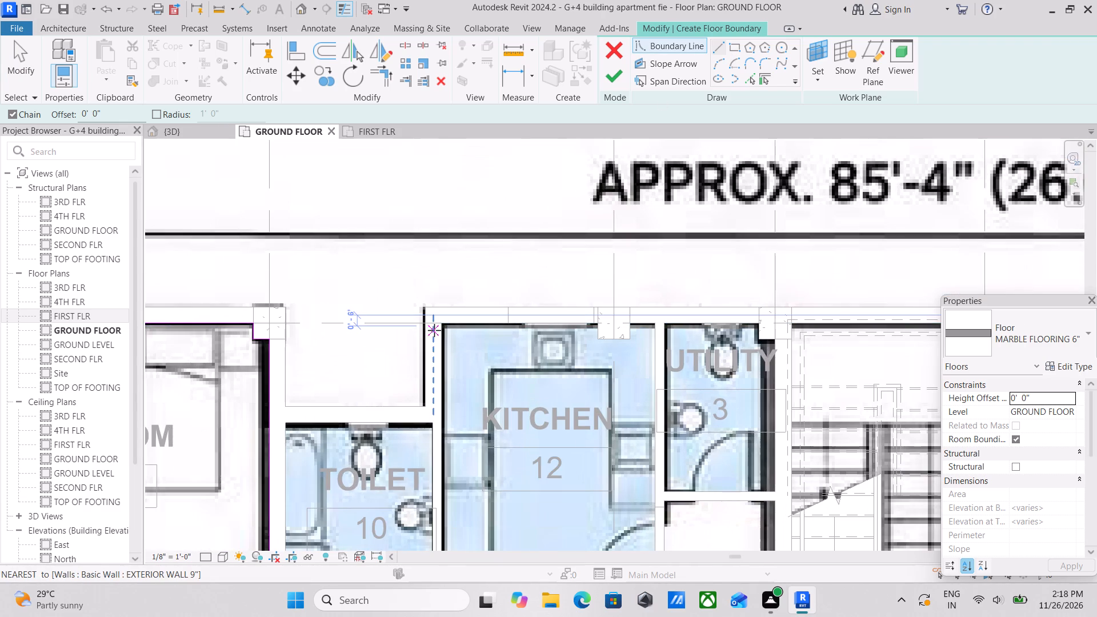
click(440, 326)
middle_drag(606, 320, 482, 369)
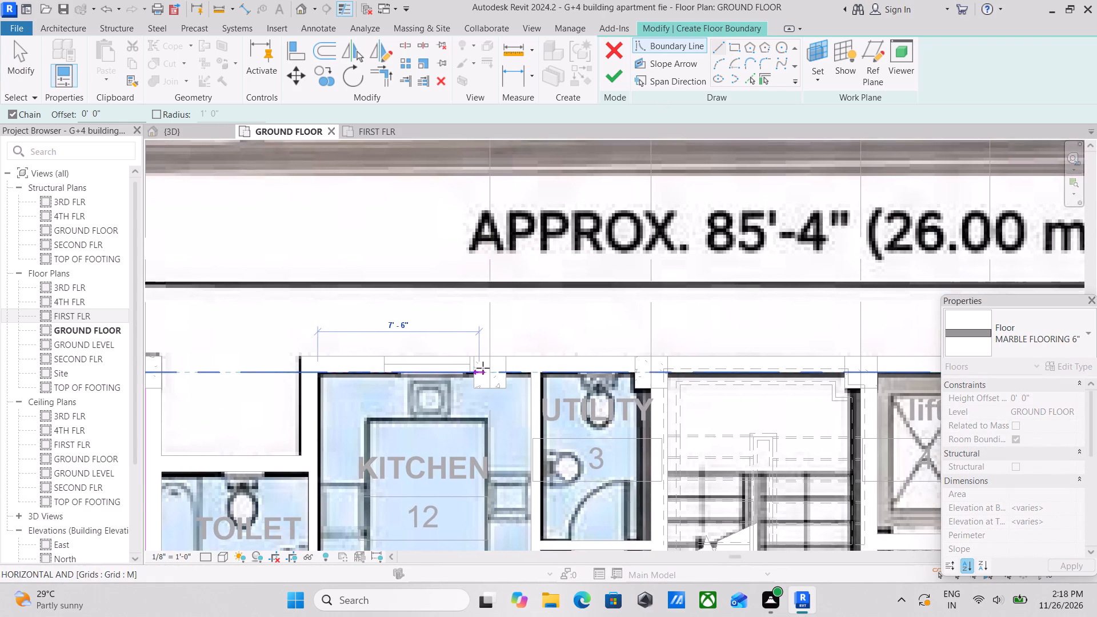
scroll(483, 368, up, 4)
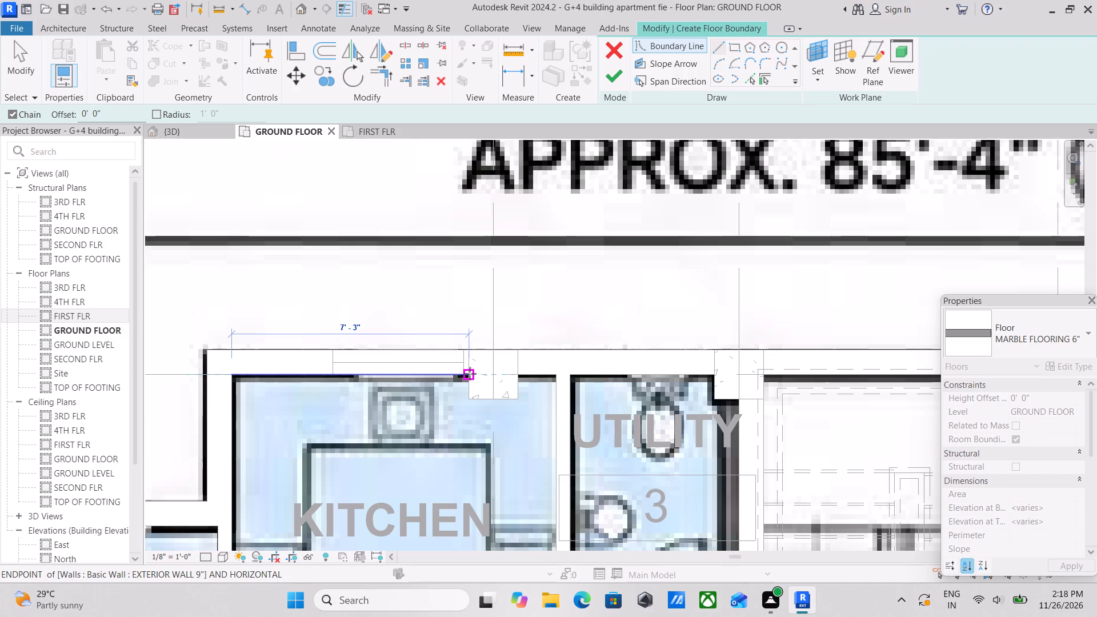
scroll(470, 374, up, 2)
click(467, 374)
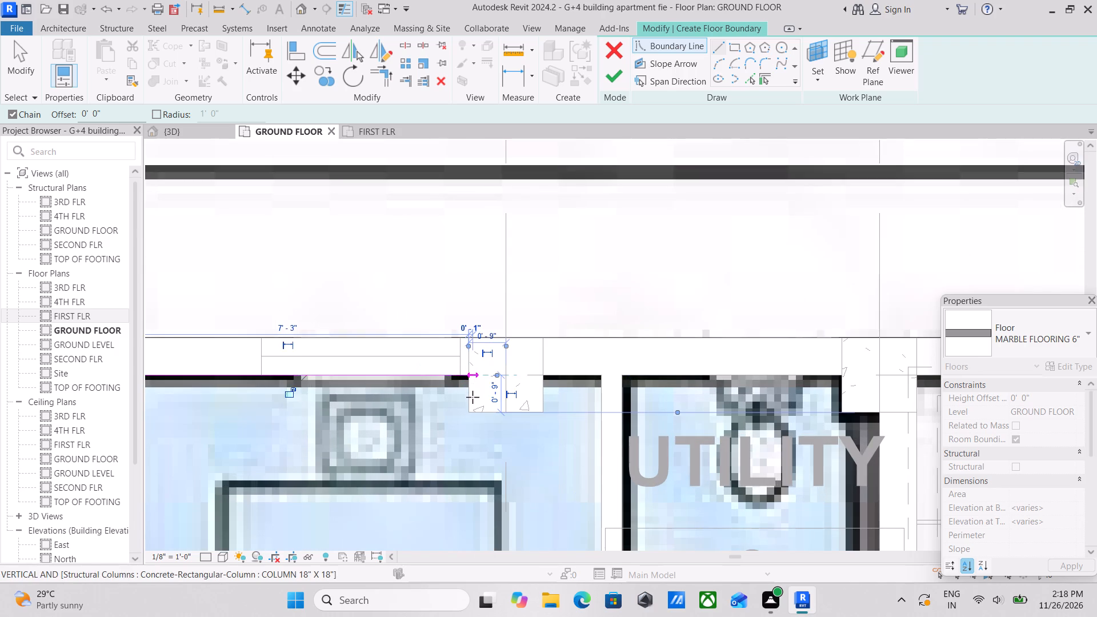
click(468, 410)
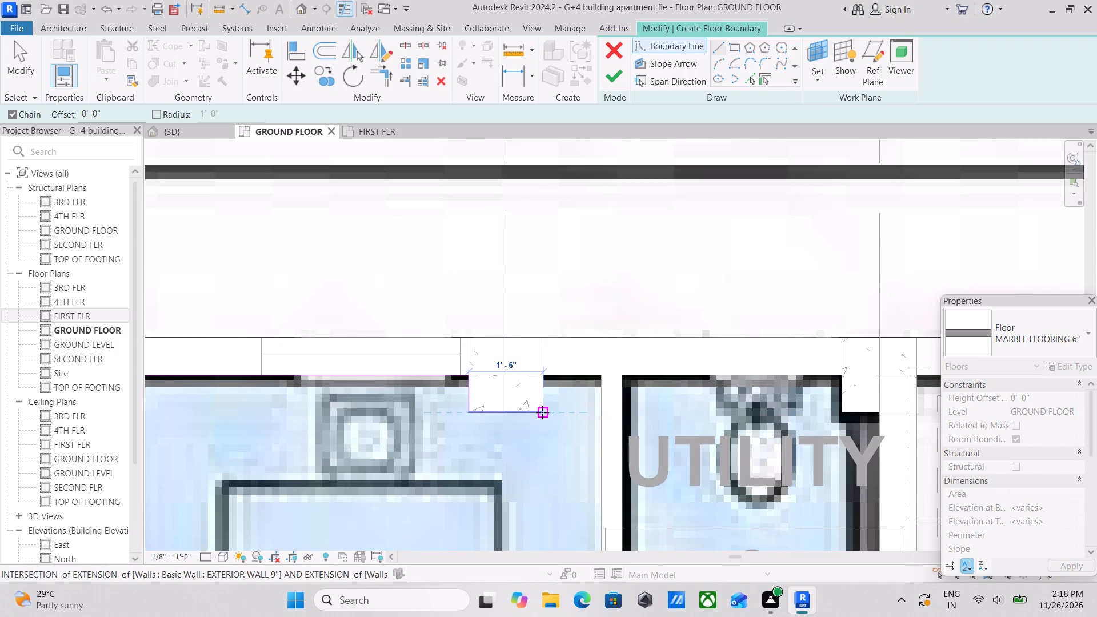
click(542, 412)
click(543, 374)
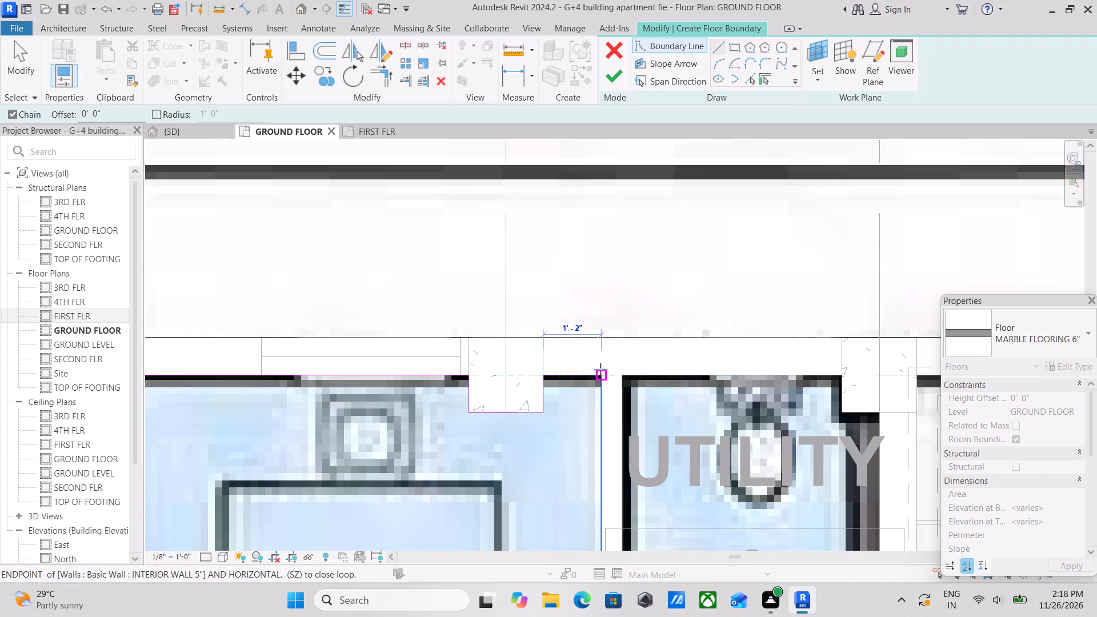
click(600, 372)
Continue Kitchen 12's boundary down the east wall, 1'-2" along the south wall, and around the south column's inner faces.
middle_drag(591, 447, 630, 247)
scroll(641, 407, down, 1)
middle_drag(641, 407, 632, 338)
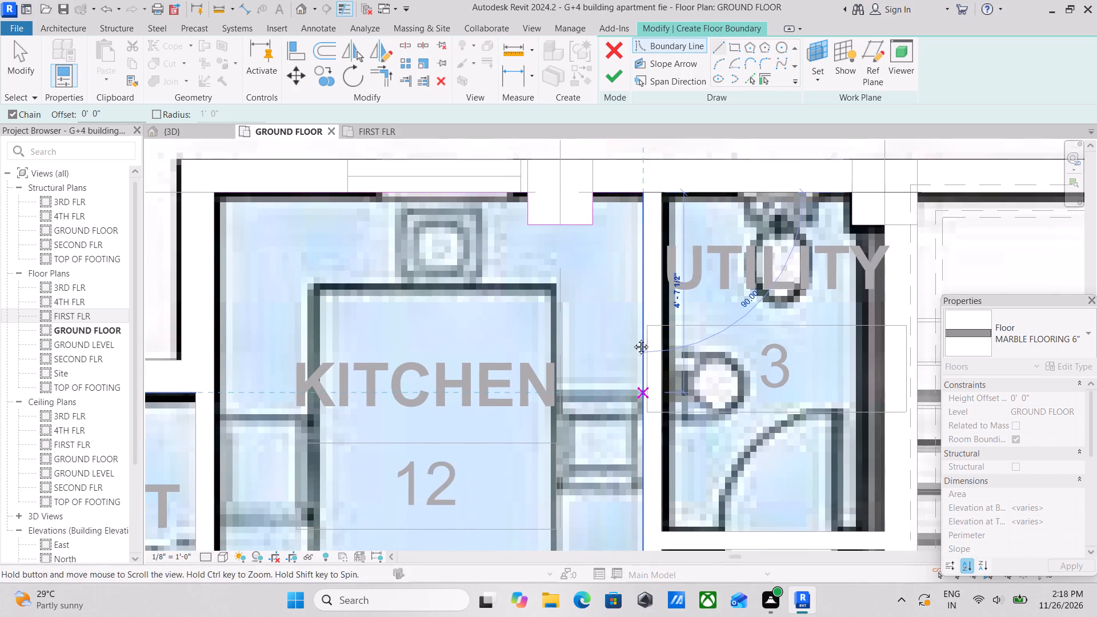
middle_drag(632, 338, 626, 242)
middle_drag(623, 305, 607, 151)
scroll(622, 269, down, 1)
middle_drag(620, 347, 595, 257)
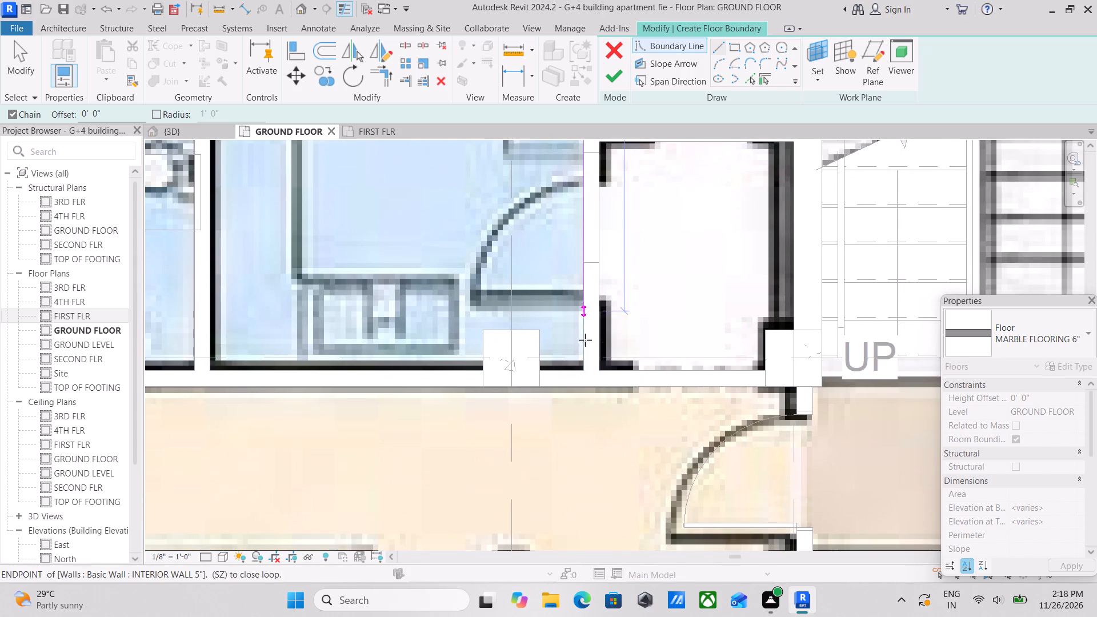
click(582, 374)
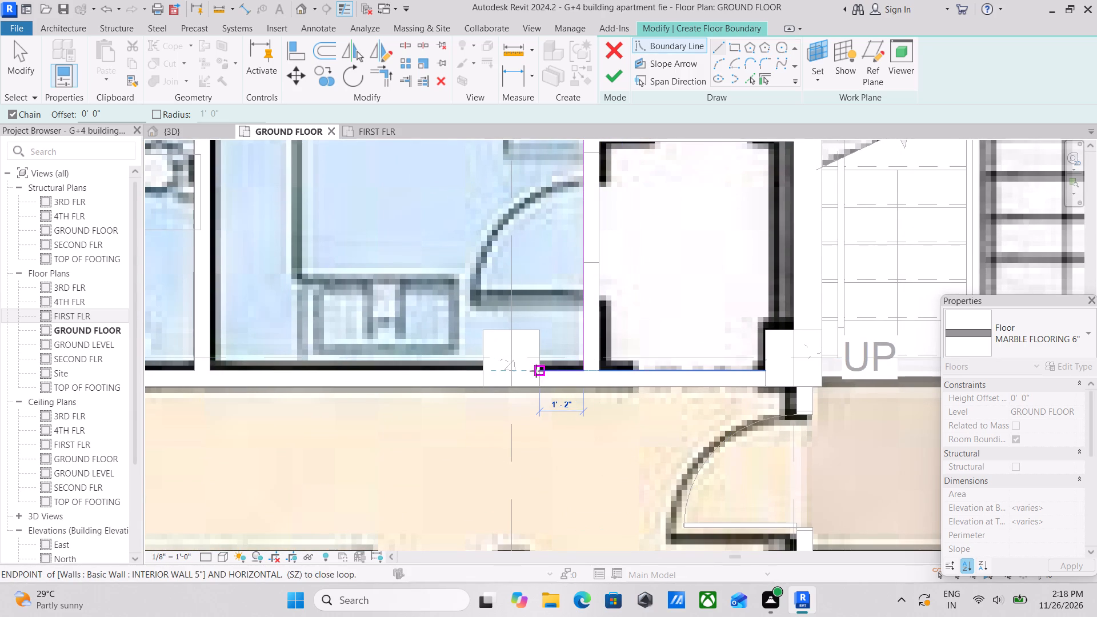
click(537, 371)
click(540, 330)
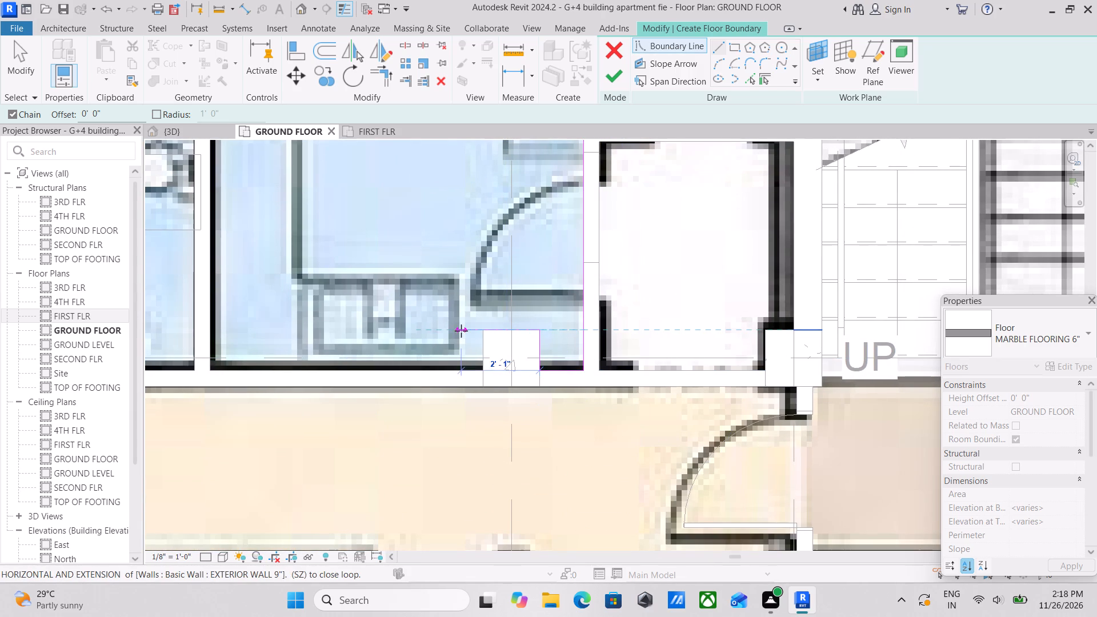
click(481, 331)
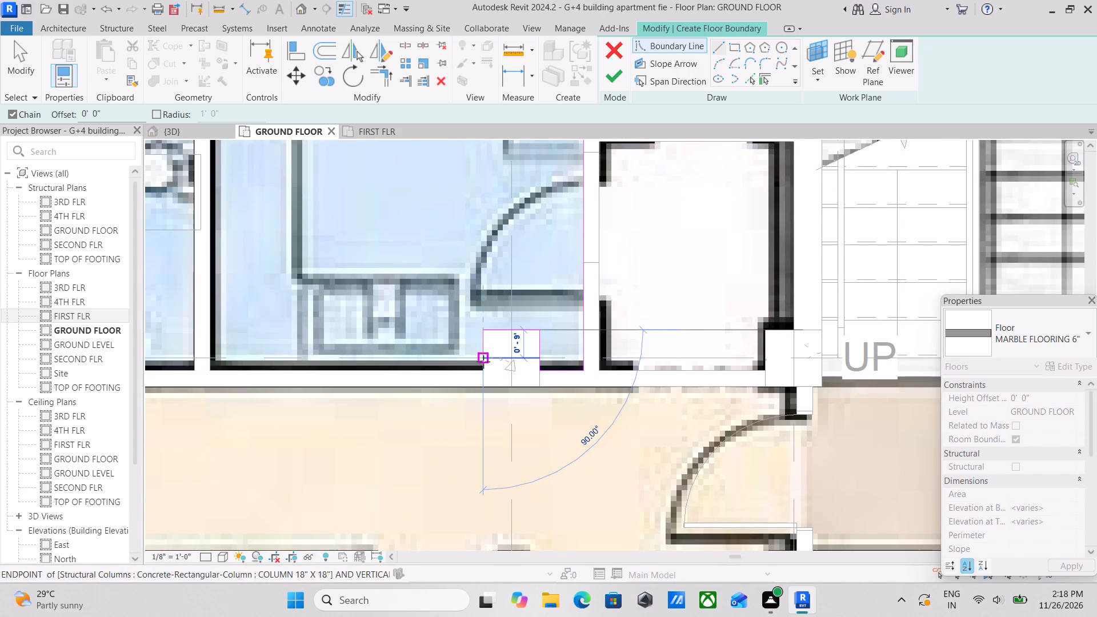
click(483, 368)
Close Kitchen 12's boundary 7'-3" along the south wall and up the west wall to the northwest corner.
middle_drag(433, 370, 765, 380)
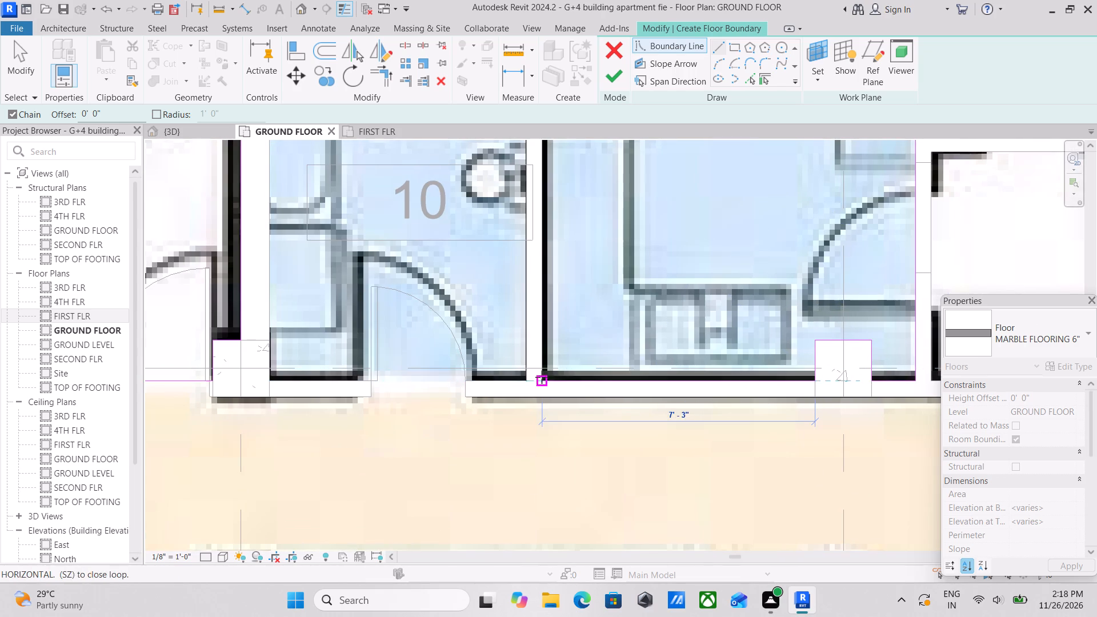
click(545, 379)
middle_drag(542, 220, 566, 420)
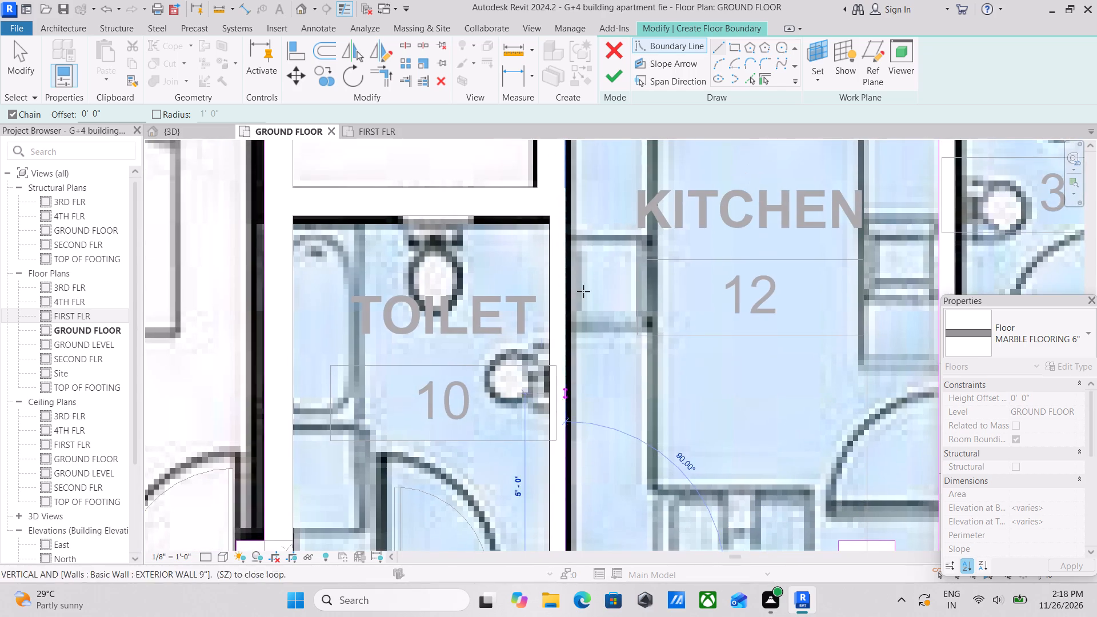
middle_drag(585, 265, 572, 500)
click(552, 280)
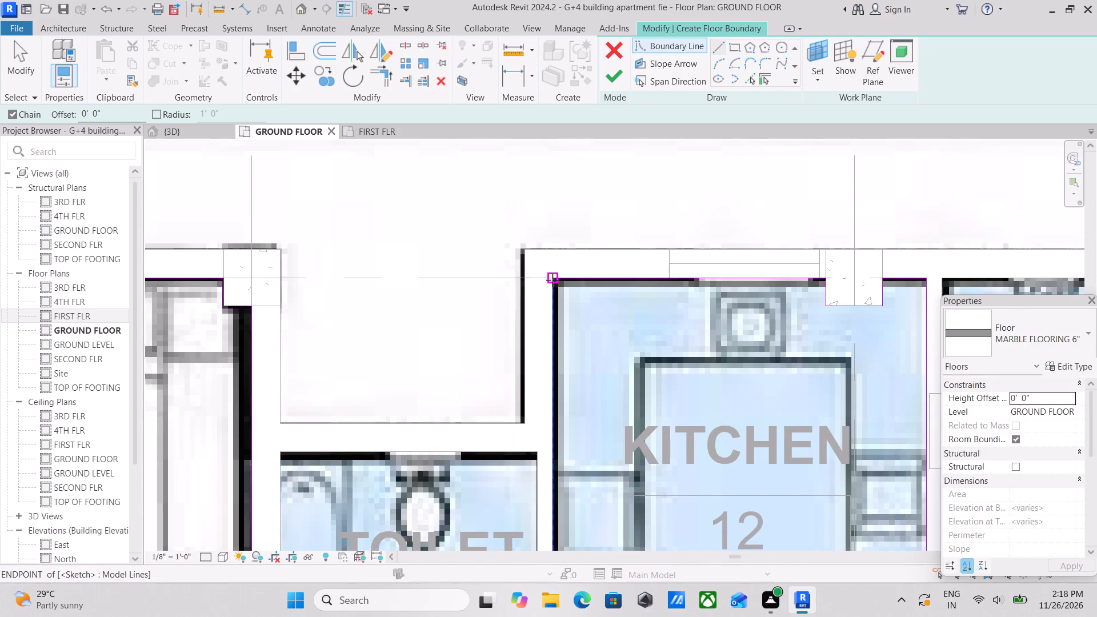
Sketch the floor boundary of the small room south of Utility 3 down its west wall and along its south wall to the column.
scroll(552, 280, down, 4)
middle_drag(591, 239, 546, 187)
middle_drag(615, 307, 525, 190)
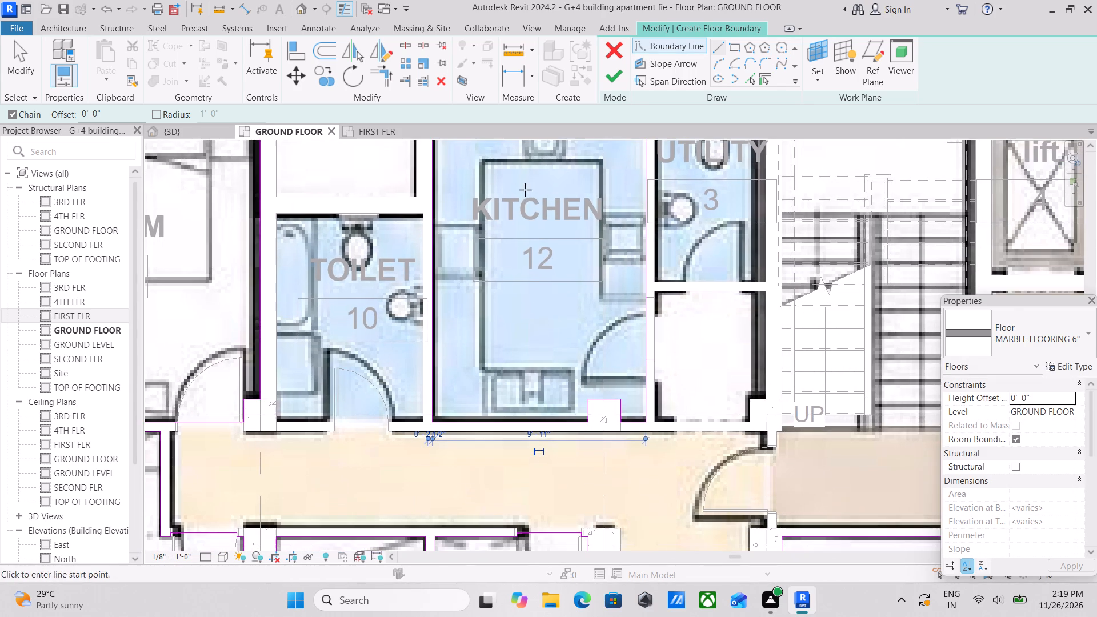
middle_drag(670, 319, 547, 226)
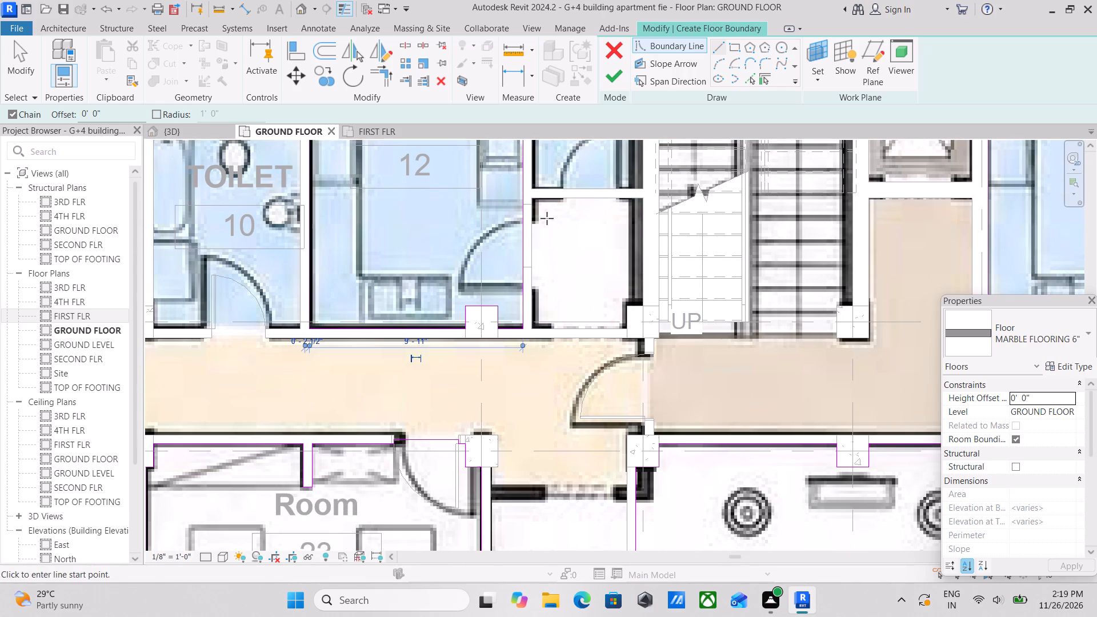
scroll(544, 181, up, 6)
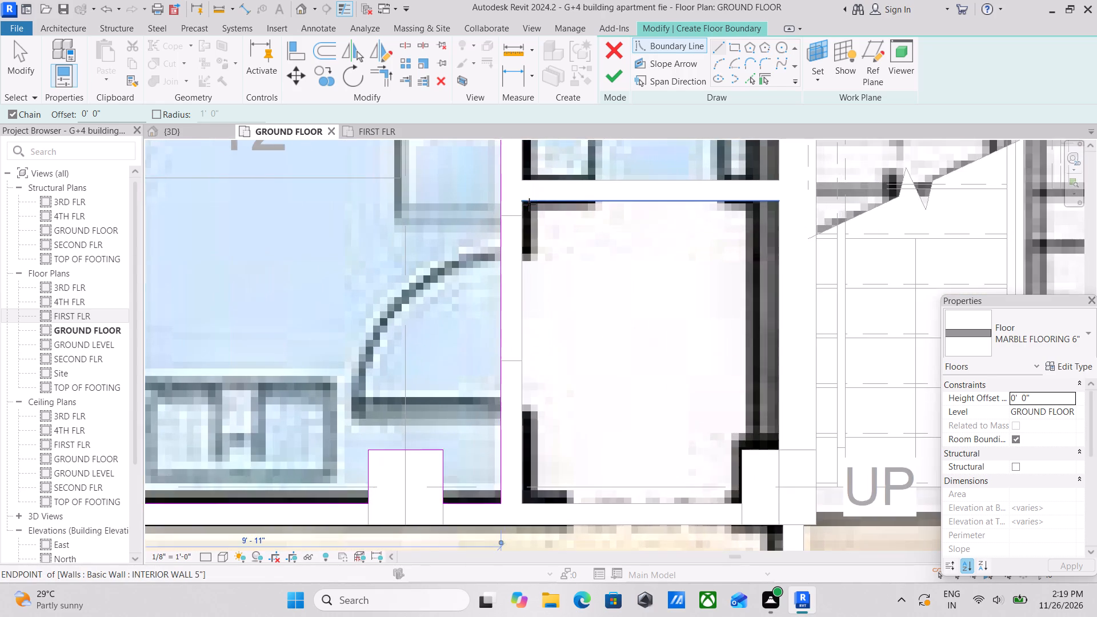
scroll(528, 207, up, 2)
click(525, 205)
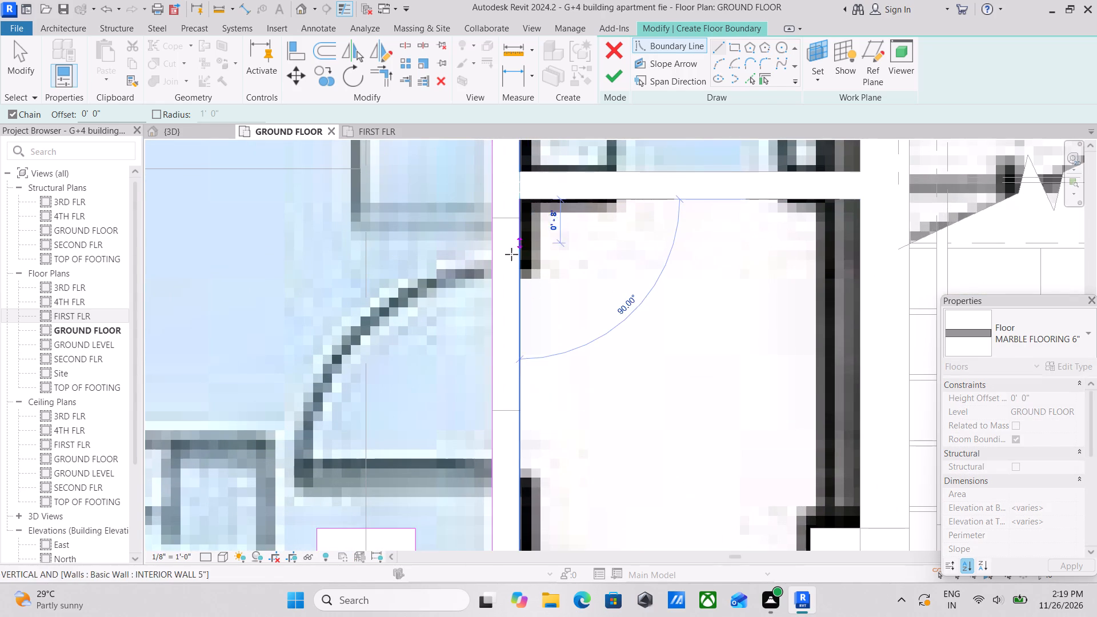
middle_drag(496, 282, 514, 121)
middle_drag(546, 279, 531, 107)
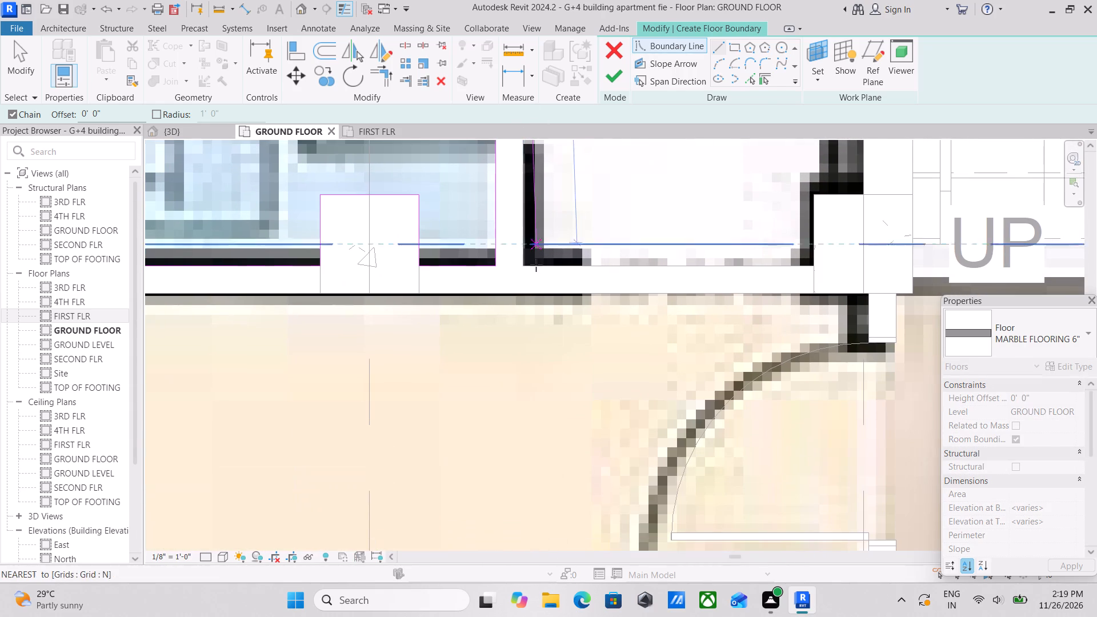
click(525, 262)
middle_drag(745, 257, 655, 294)
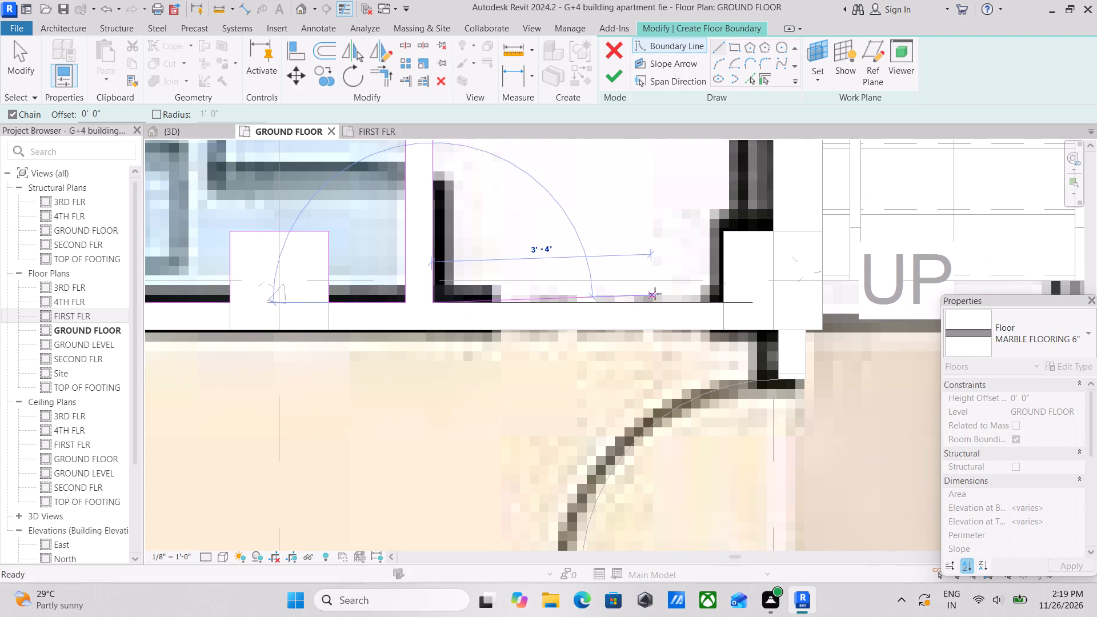
click(723, 301)
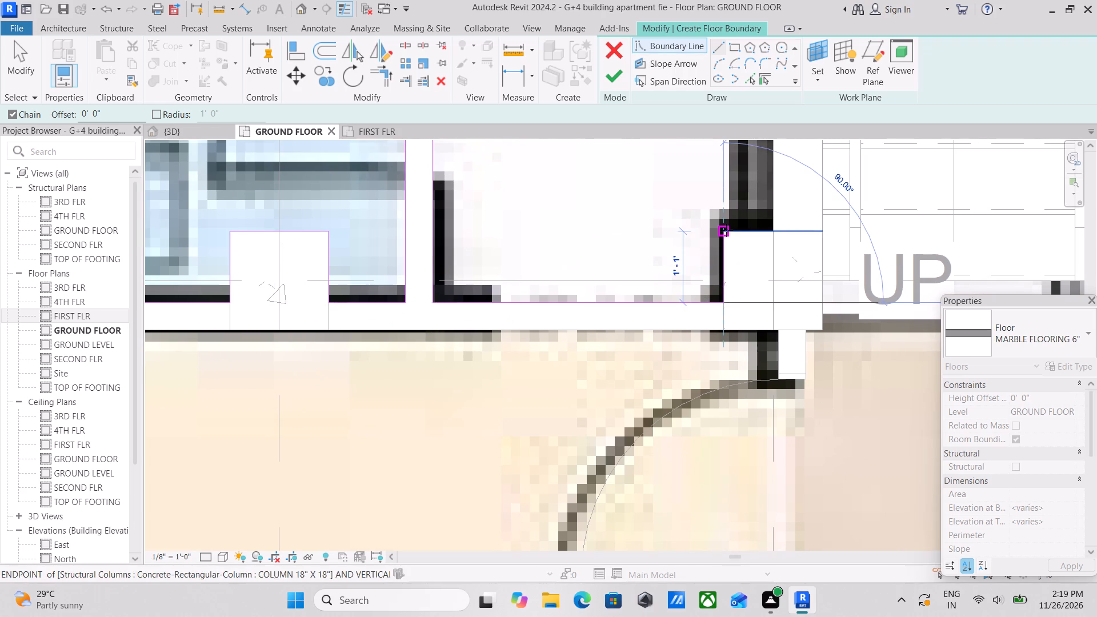
Close the small room's boundary 1'-1" up the column, across its north face, 5'-0" up the east wall and 5'-0" along the north wall.
click(726, 230)
click(771, 230)
middle_drag(771, 230, 746, 442)
middle_drag(730, 221, 729, 424)
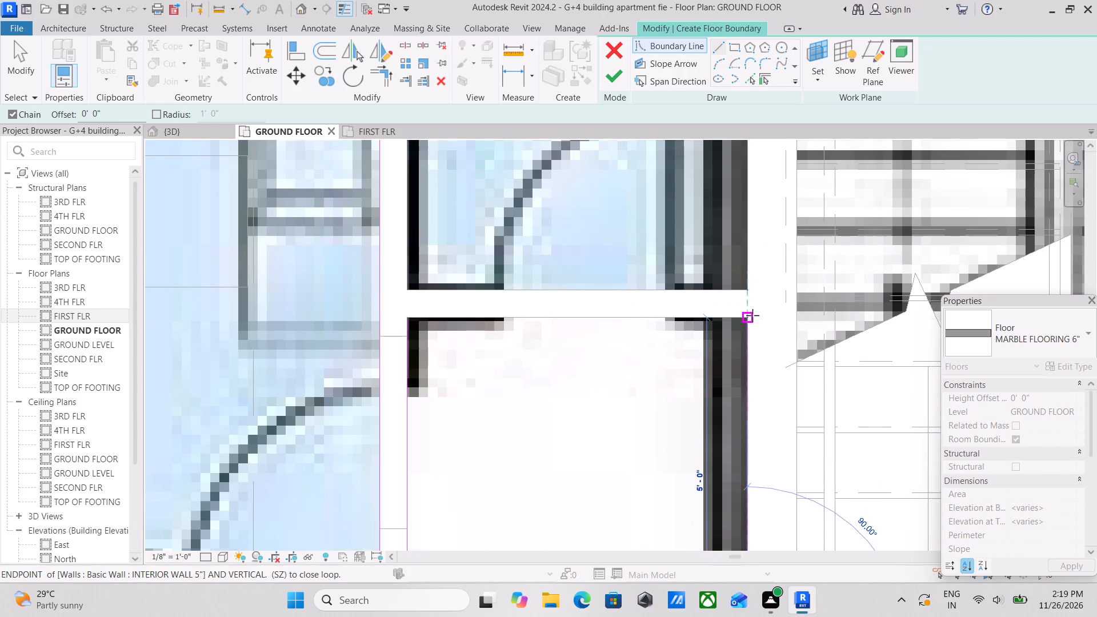
click(752, 315)
middle_drag(547, 312, 666, 290)
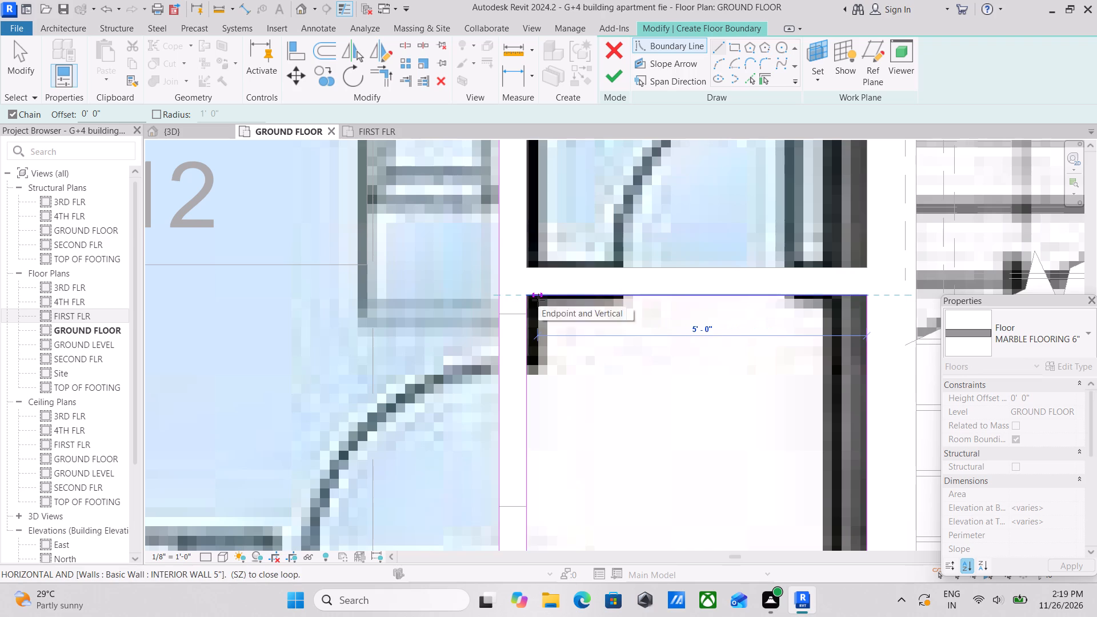
click(527, 297)
scroll(538, 319, up, 7)
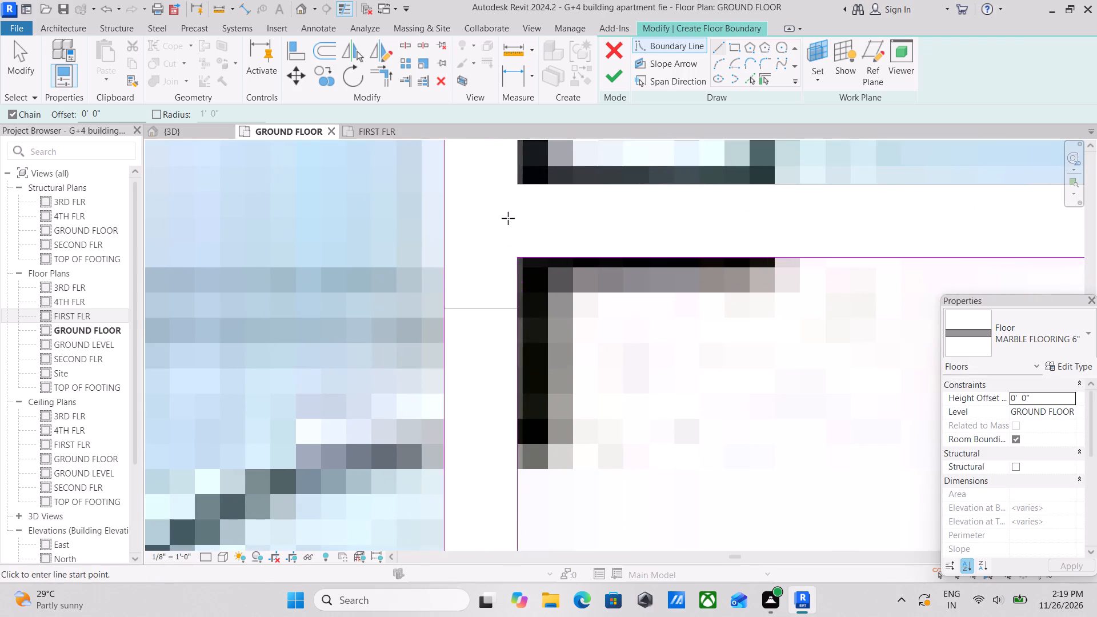
scroll(507, 213, up, 5)
scroll(507, 213, down, 16)
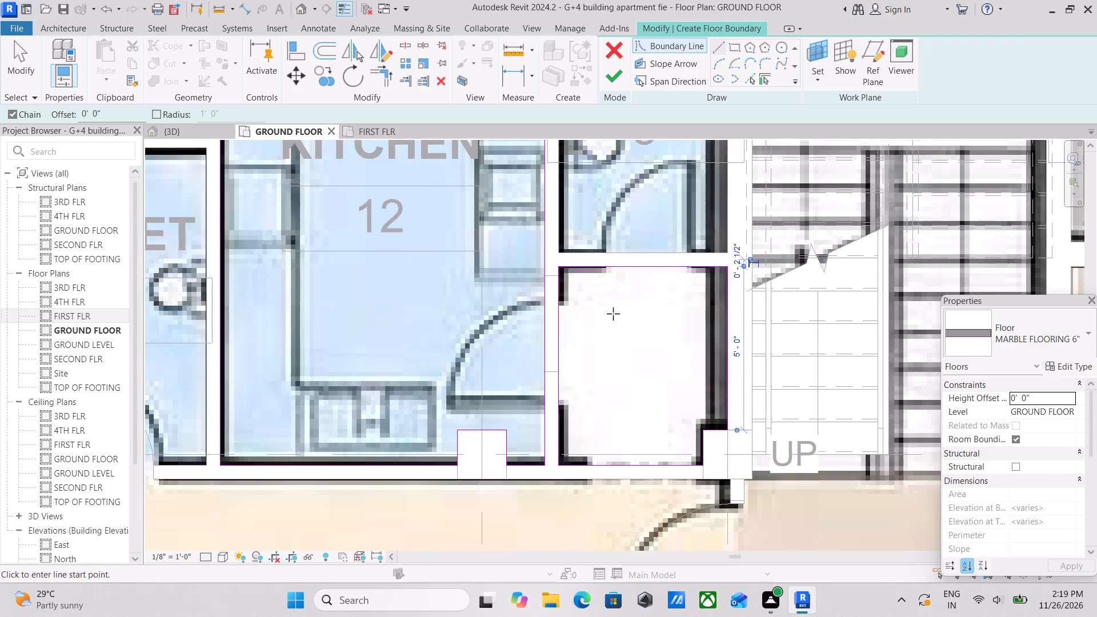
Examine the sketched boundaries from the corridor past the stair and lift to the kitchen beside Room 2.
scroll(613, 314, down, 5)
middle_drag(615, 315, 612, 225)
middle_drag(458, 305, 708, 187)
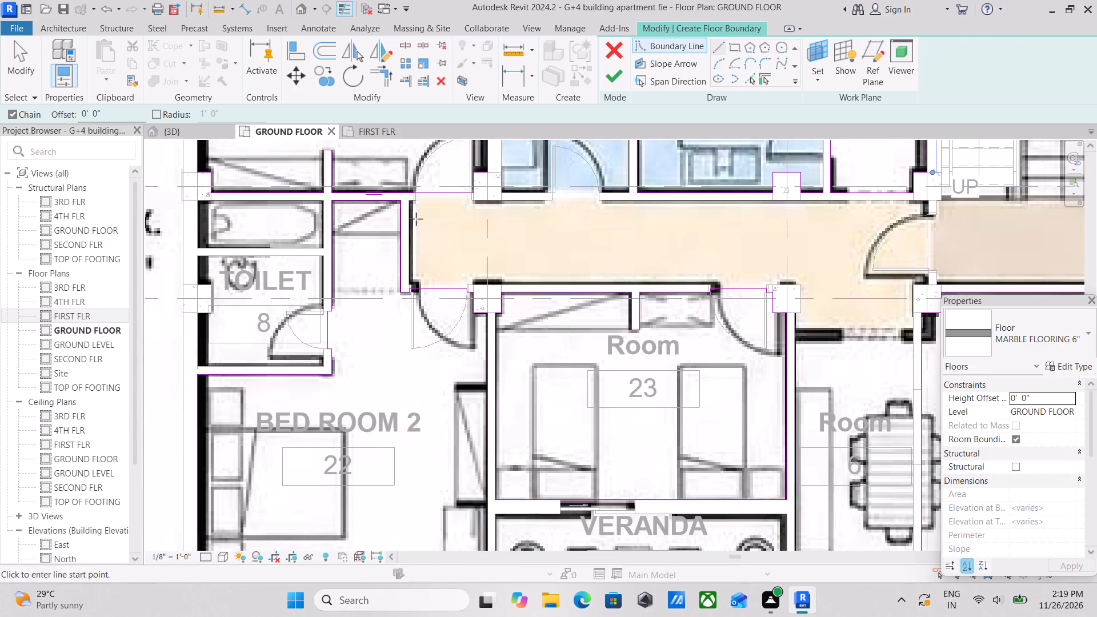
scroll(395, 228, up, 2)
middle_drag(691, 271, 477, 312)
middle_drag(716, 296, 480, 305)
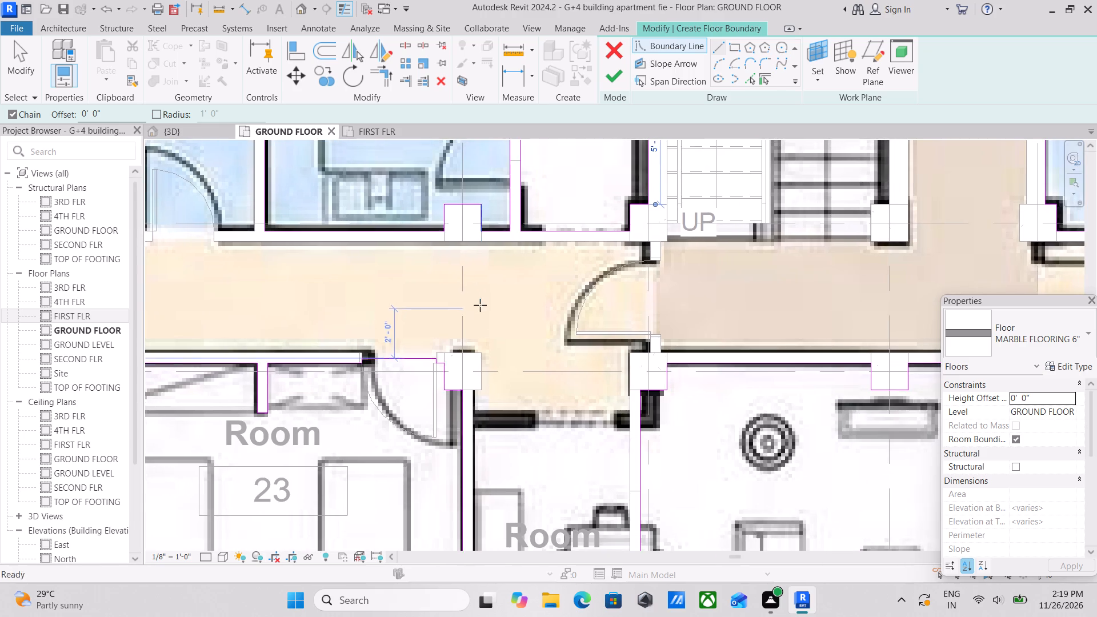
middle_drag(726, 310, 505, 337)
middle_drag(726, 283, 635, 402)
middle_drag(642, 260, 633, 390)
scroll(633, 390, up, 1)
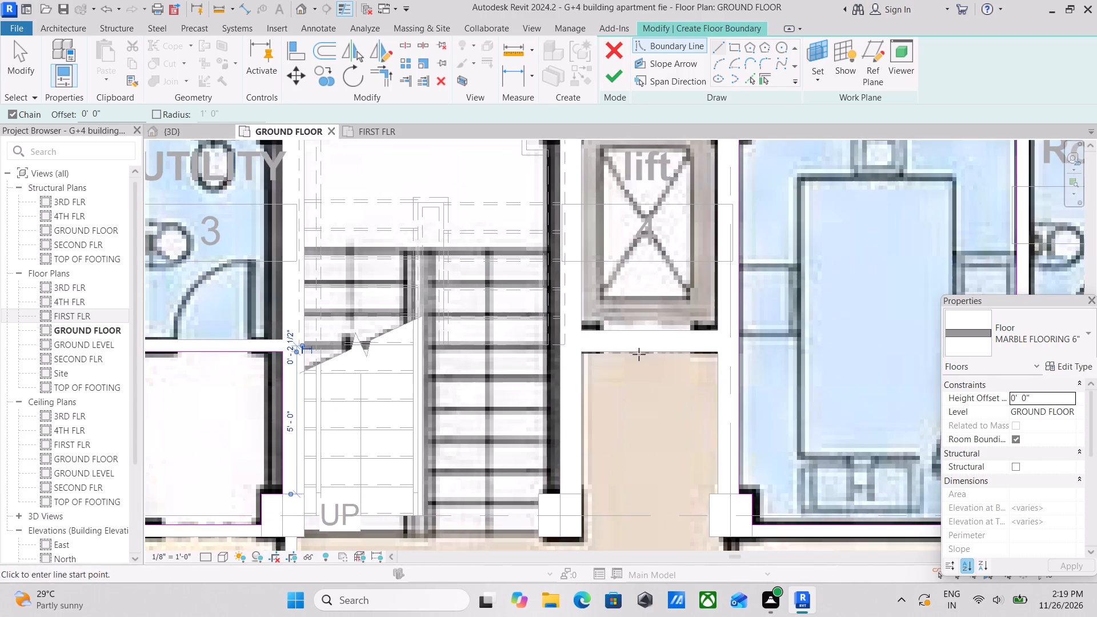
scroll(640, 239, up, 3)
scroll(640, 239, down, 3)
middle_drag(771, 271, 654, 222)
scroll(654, 222, down, 1)
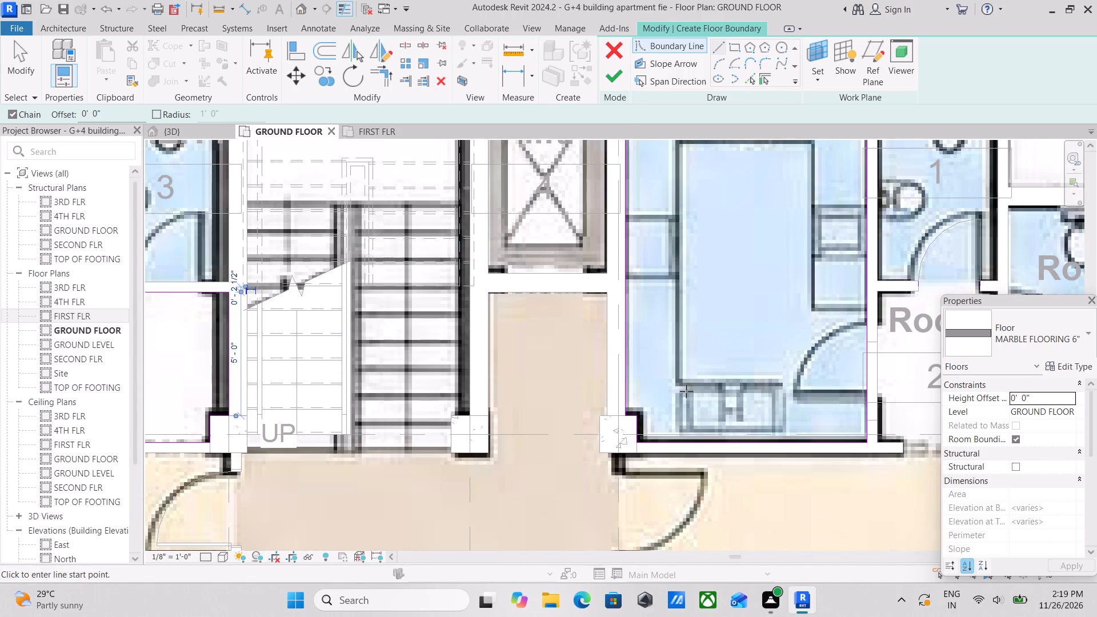
scroll(686, 391, up, 9)
scroll(618, 403, down, 9)
middle_drag(727, 294, 531, 313)
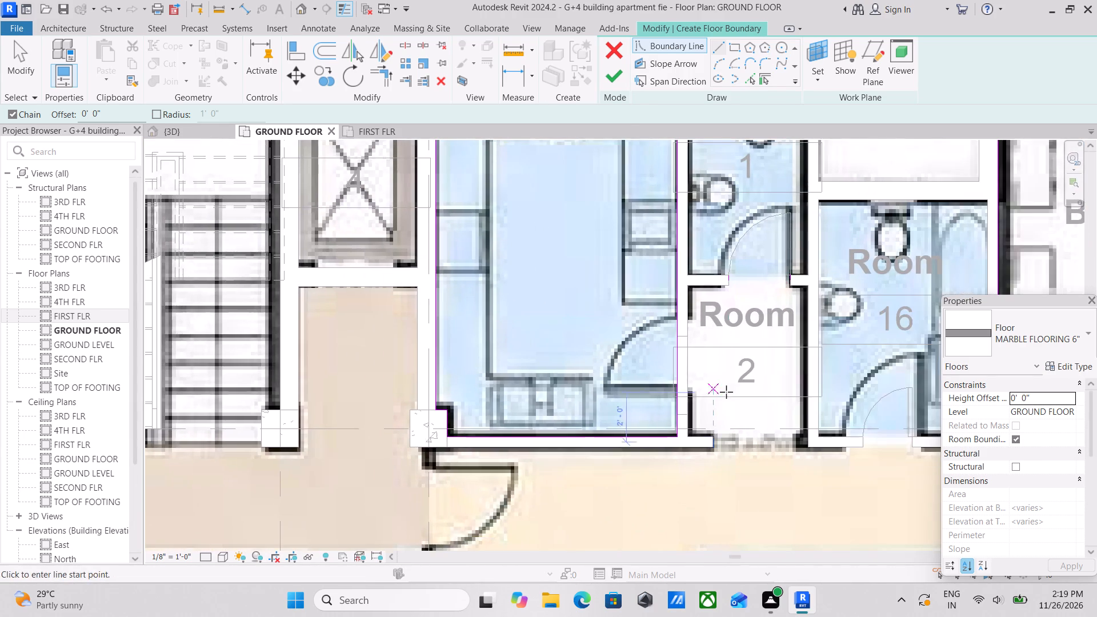
scroll(724, 394, up, 3)
scroll(686, 444, up, 5)
scroll(627, 453, up, 6)
scroll(634, 315, up, 3)
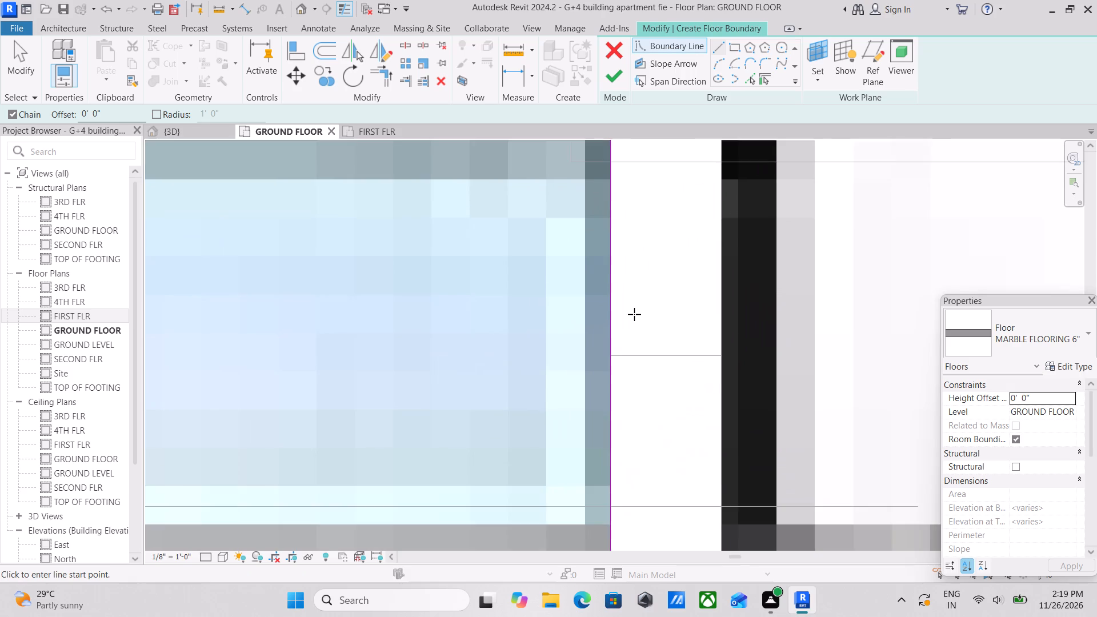
scroll(634, 314, down, 12)
scroll(634, 314, up, 1)
scroll(634, 314, down, 13)
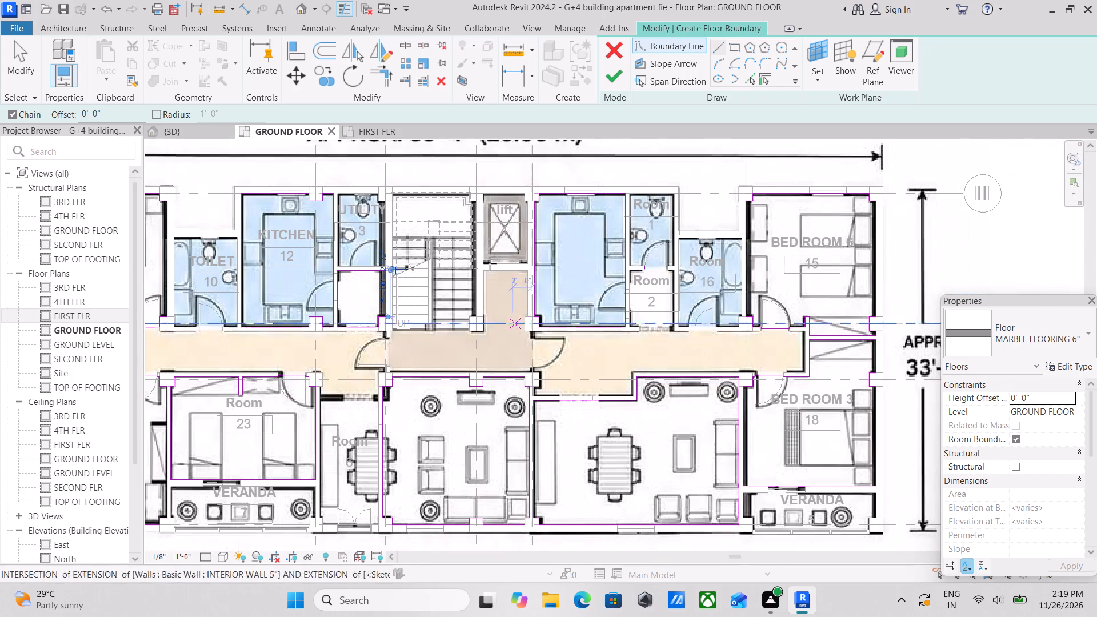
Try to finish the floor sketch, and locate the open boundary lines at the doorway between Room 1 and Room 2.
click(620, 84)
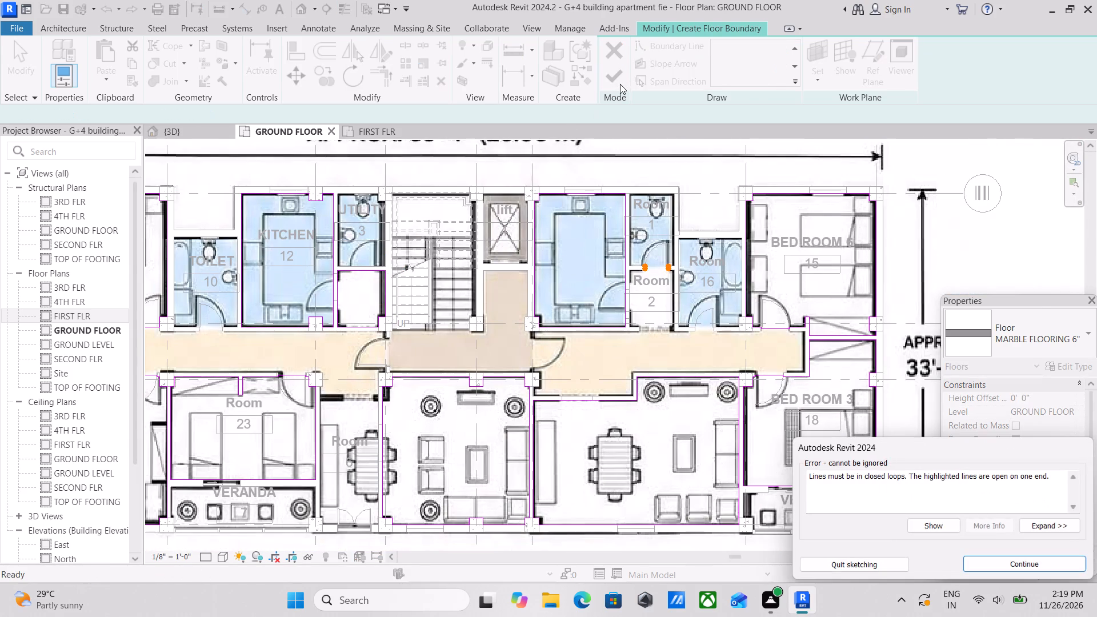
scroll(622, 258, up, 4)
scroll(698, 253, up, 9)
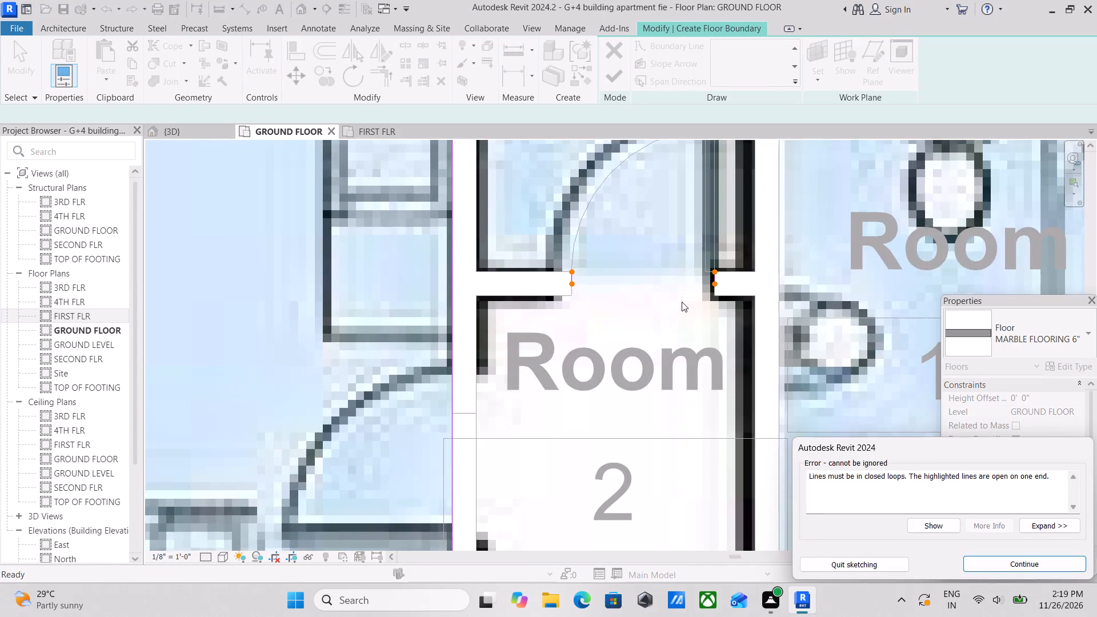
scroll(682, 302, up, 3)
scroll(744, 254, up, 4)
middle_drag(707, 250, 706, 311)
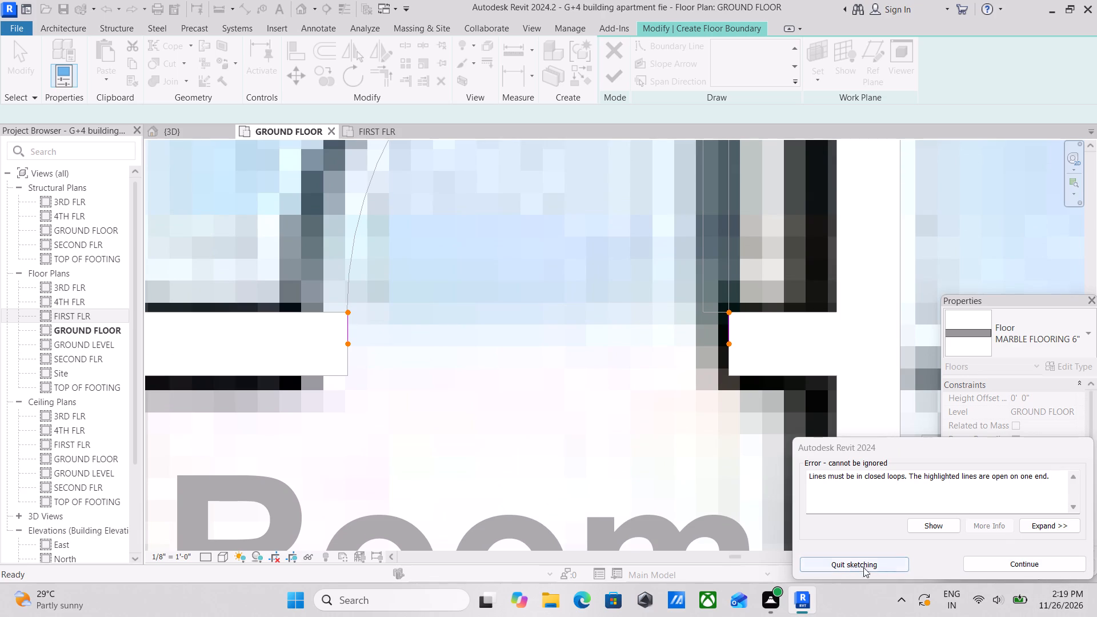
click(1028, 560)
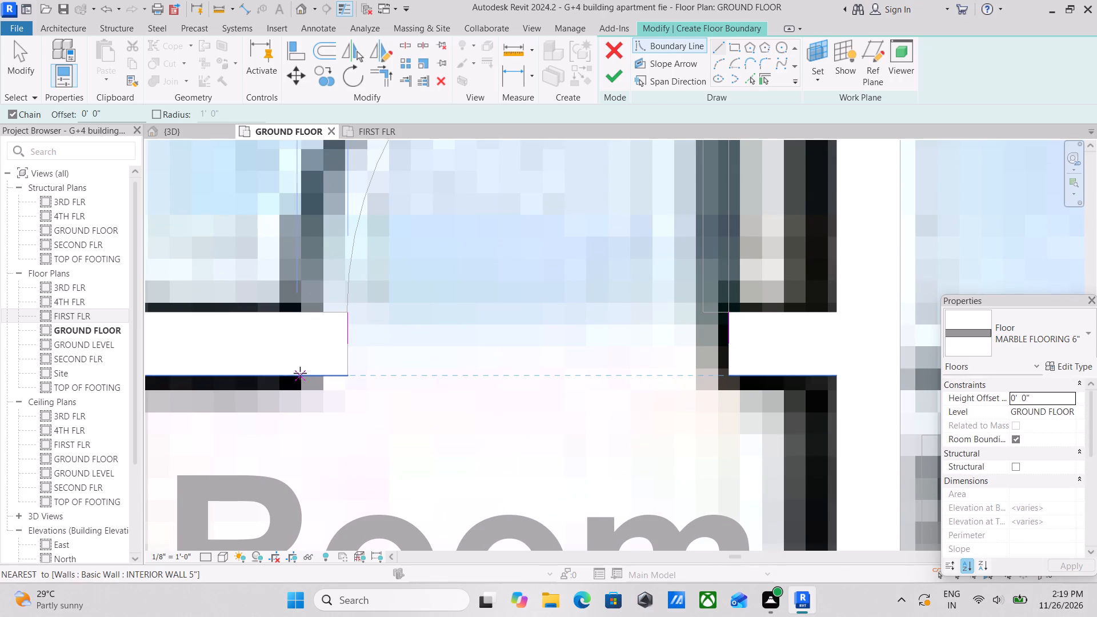
Delete the two short stray boundary lines on the wall ends at the doorway between Room 1 and Room 2.
middle_drag(309, 378, 440, 429)
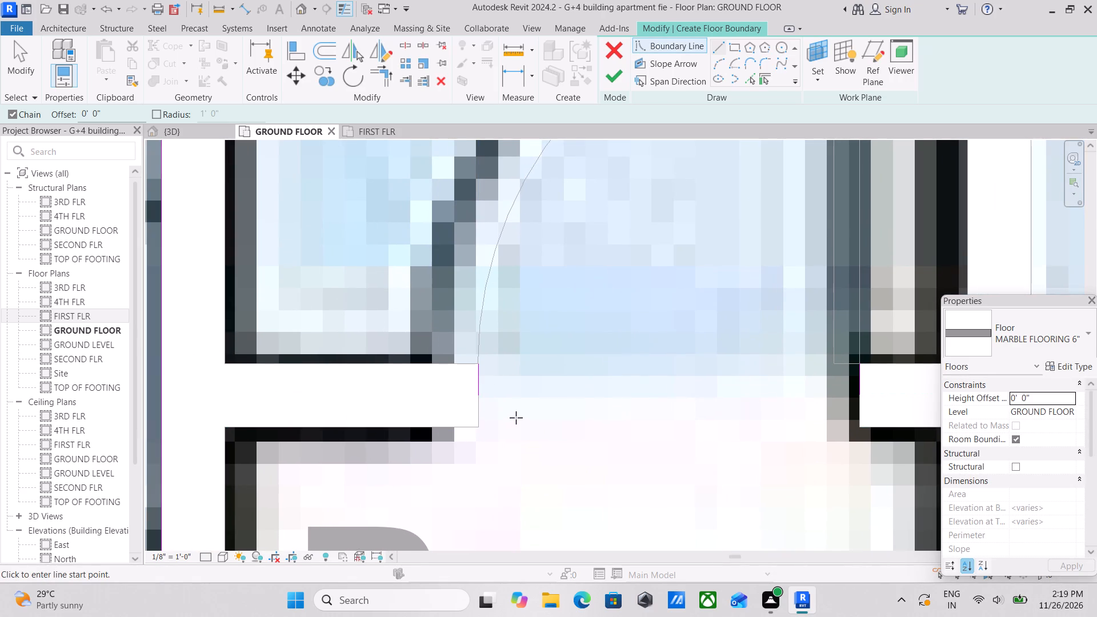
key(Escape)
click(481, 390)
right_click(481, 390)
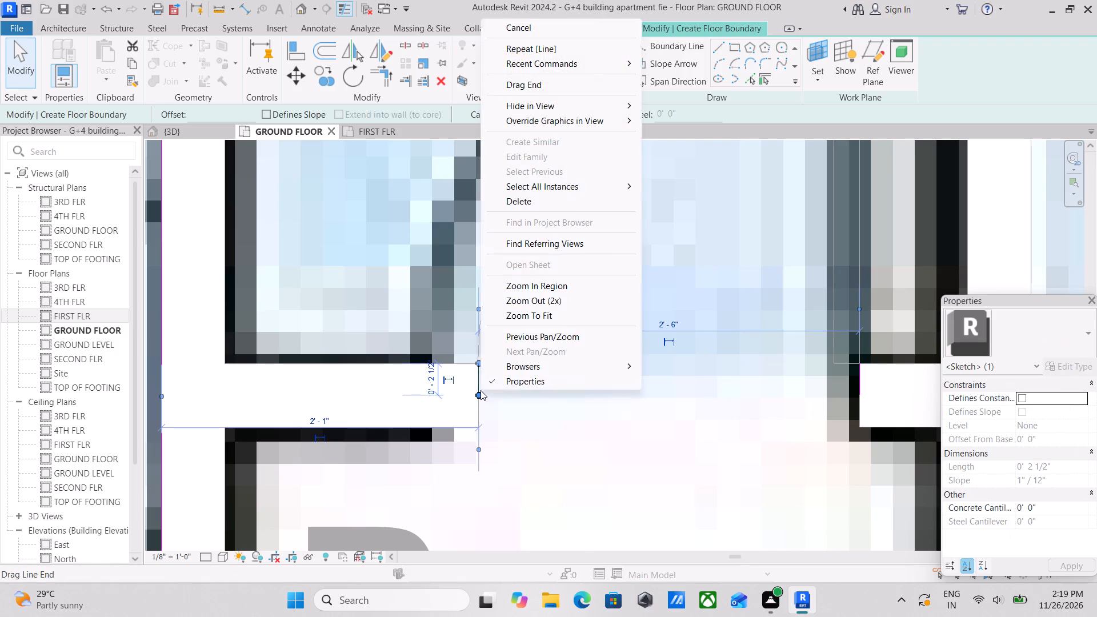
click(572, 205)
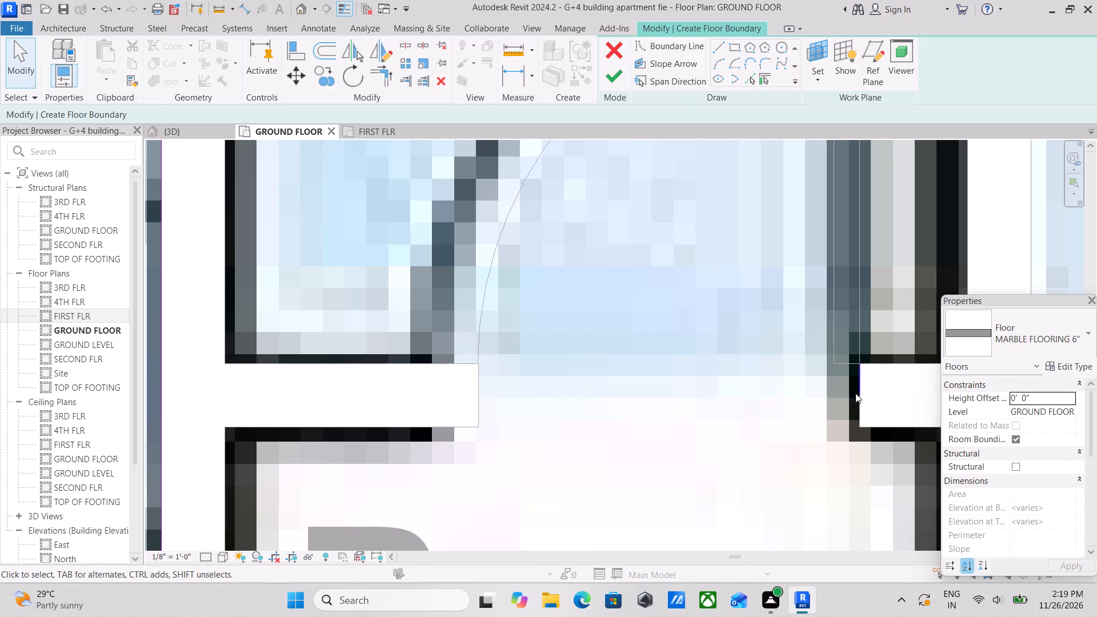
click(861, 384)
right_click(861, 384)
click(895, 396)
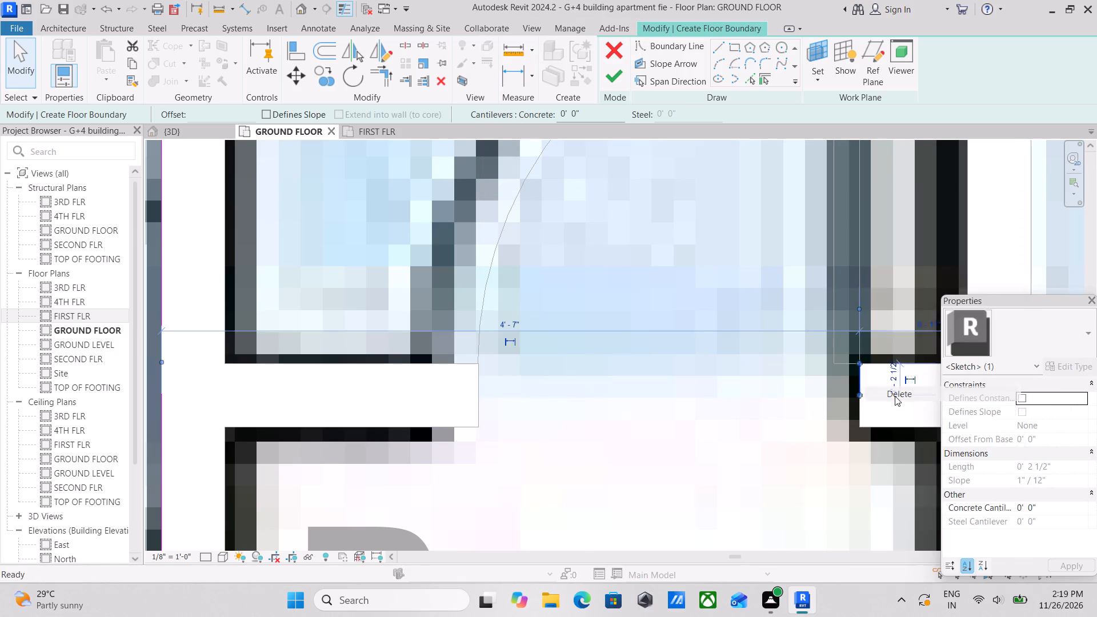
Finish the MARBLE FLOORING 6" floor sketch and deselect the new floor.
scroll(895, 396, down, 4)
scroll(483, 367, down, 6)
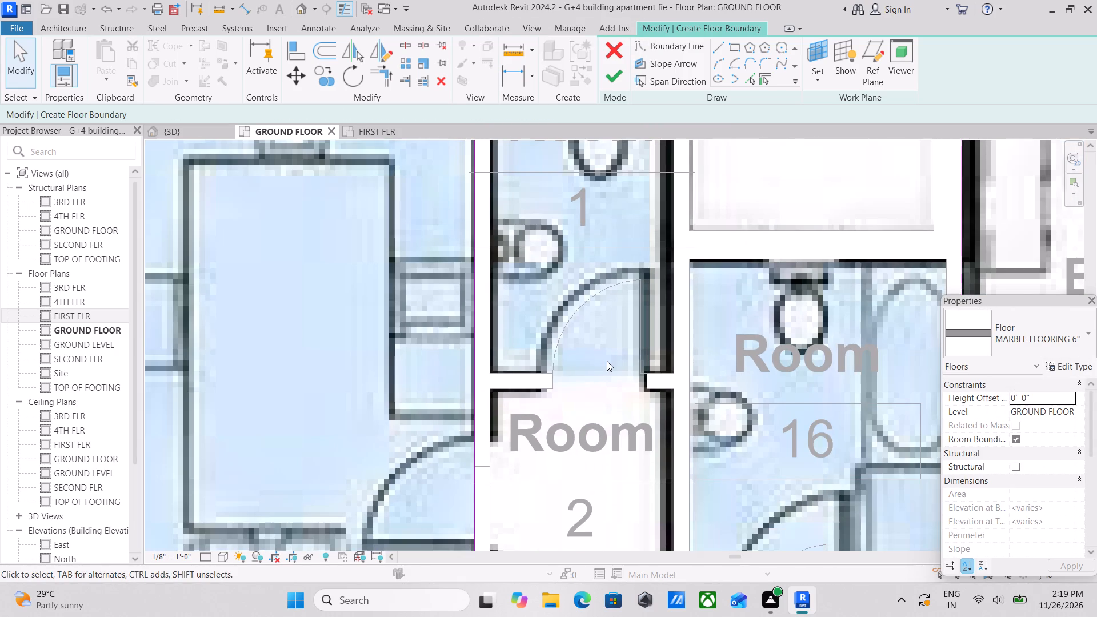
middle_drag(611, 370, 614, 402)
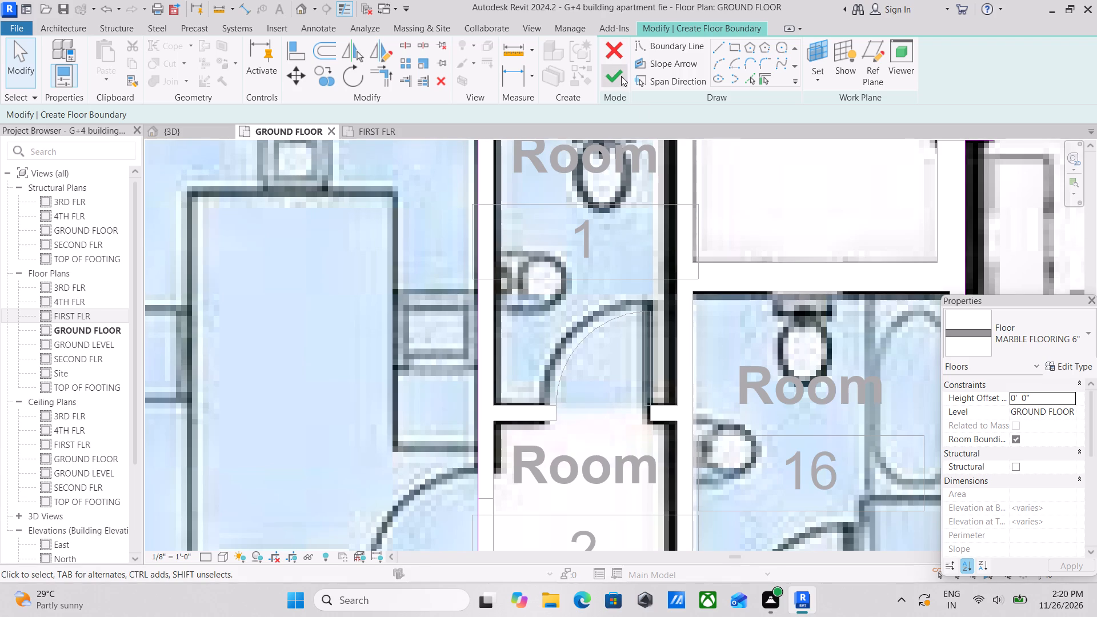
click(618, 75)
scroll(583, 362, down, 5)
middle_drag(502, 371, 555, 310)
scroll(513, 348, down, 4)
middle_drag(379, 392, 547, 336)
middle_drag(364, 383, 548, 344)
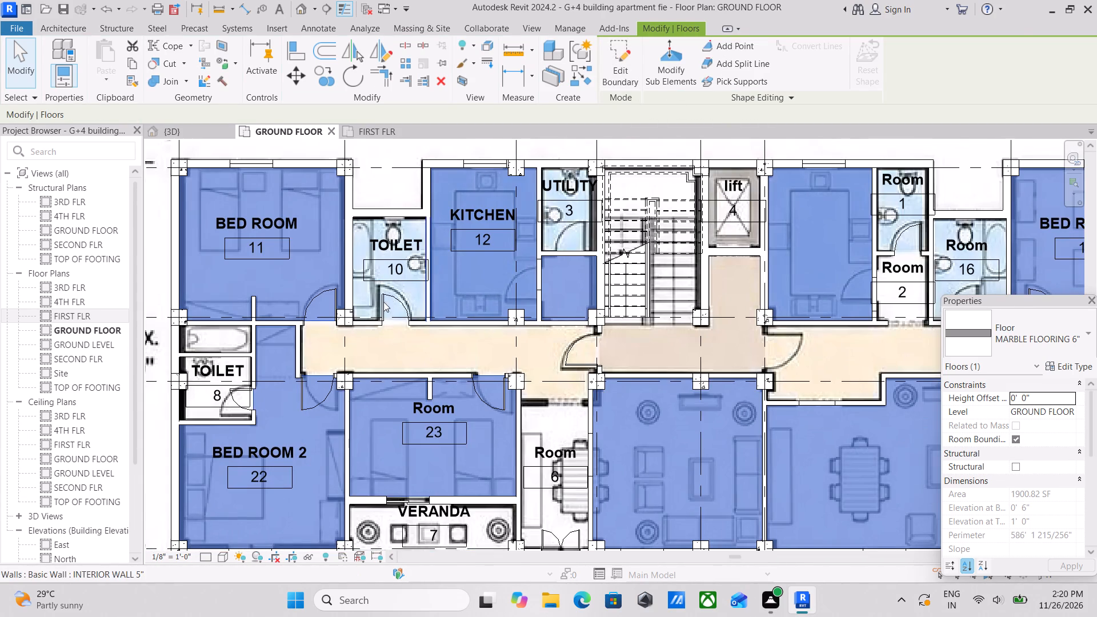
scroll(294, 336, up, 1)
middle_drag(245, 344, 440, 279)
key(Escape)
Examine the unfloored corridor along its full length, from Bedroom 2 past the stair lobby to Bedroom 6.
middle_drag(558, 282, 466, 315)
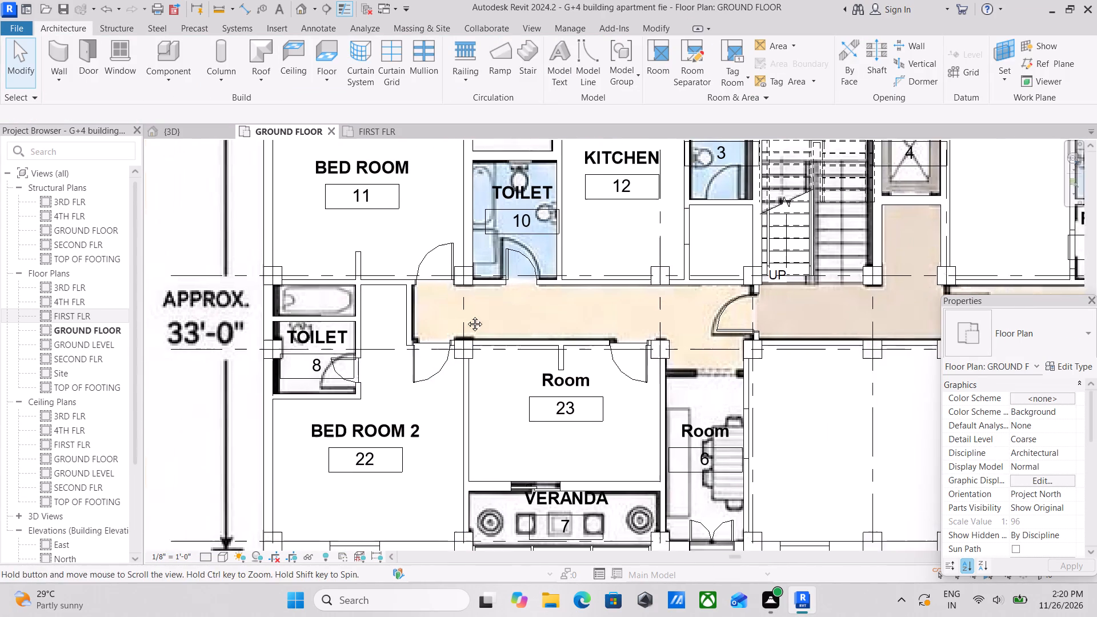
middle_drag(466, 315, 466, 316)
scroll(344, 317, up, 3)
middle_drag(457, 308, 310, 358)
scroll(649, 353, down, 1)
middle_drag(649, 353, 404, 366)
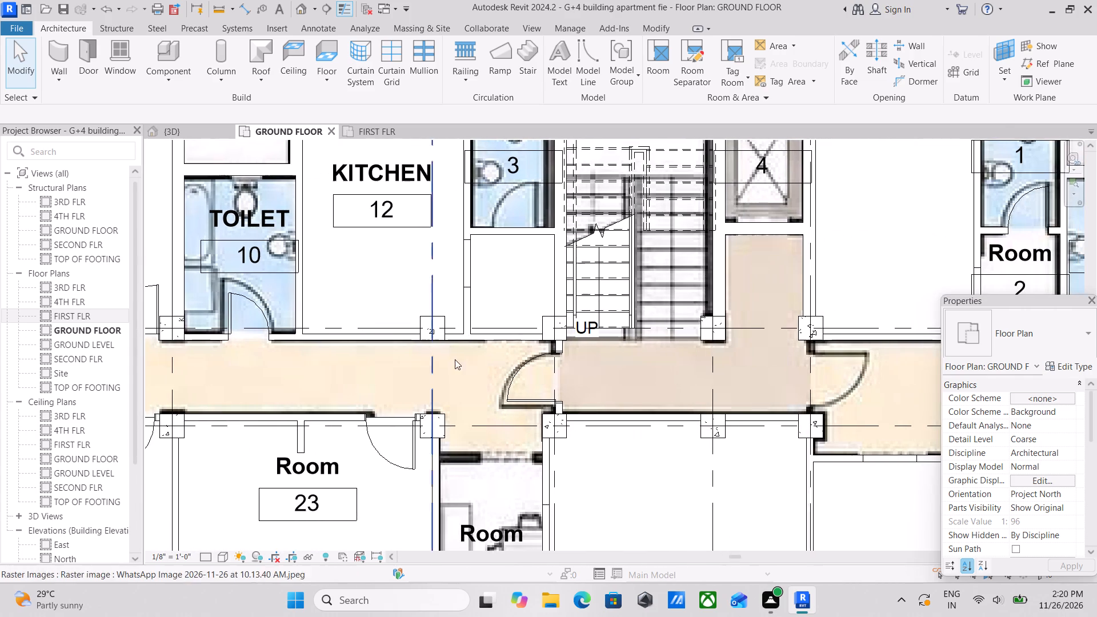
middle_drag(756, 330, 580, 343)
scroll(679, 372, down, 1)
middle_drag(741, 401, 584, 358)
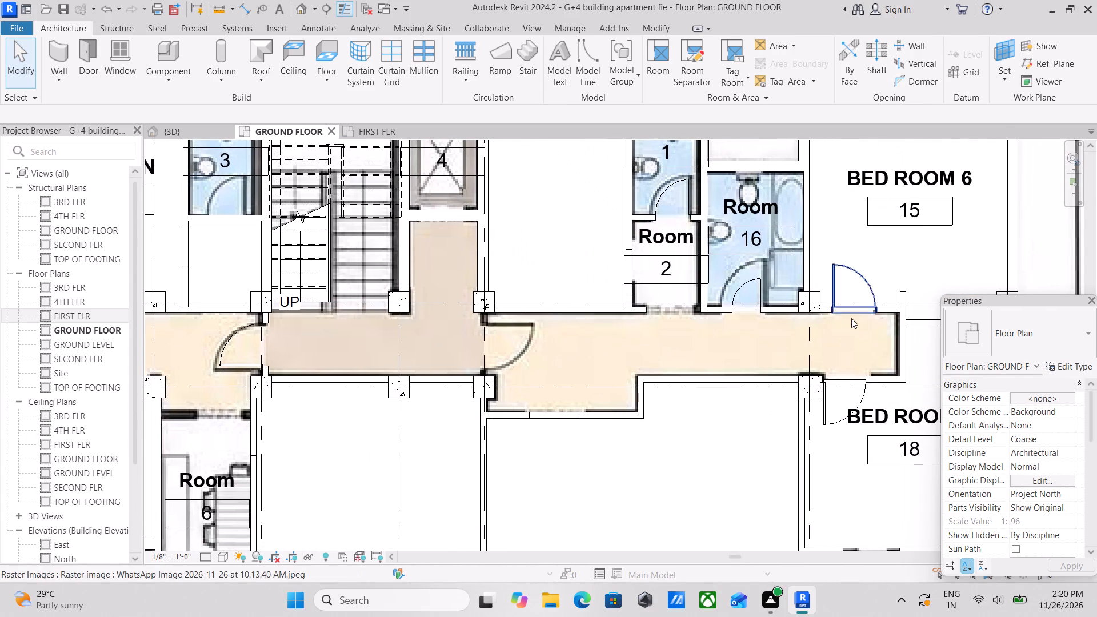
middle_drag(862, 327, 813, 303)
scroll(813, 262, up, 3)
scroll(693, 325, down, 1)
middle_drag(625, 330, 859, 301)
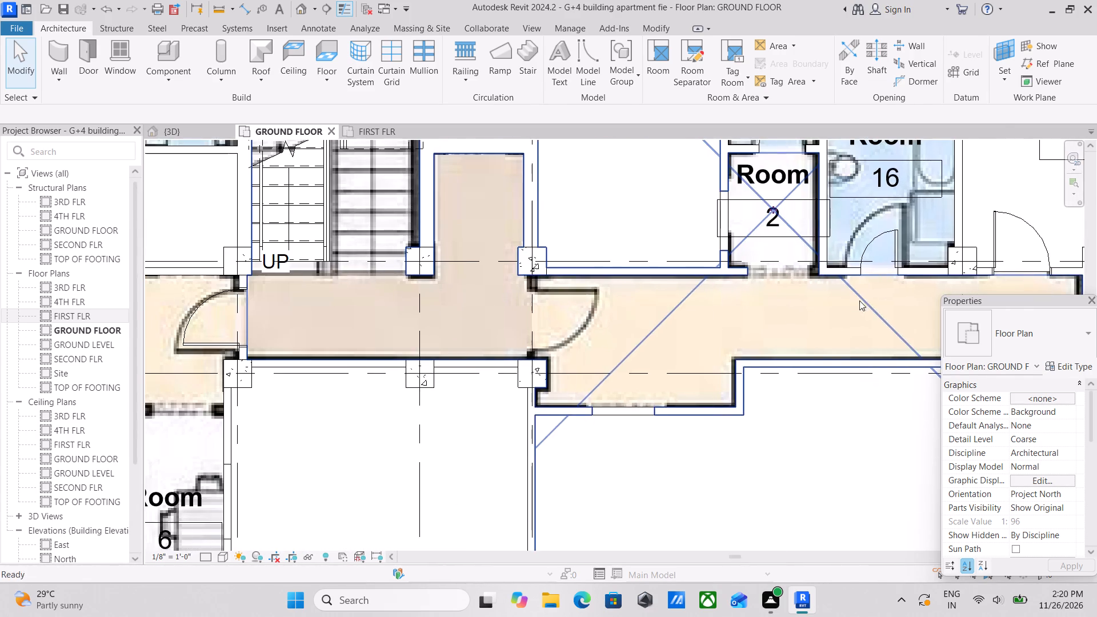
middle_drag(583, 346, 807, 535)
scroll(755, 491, down, 1)
middle_drag(751, 491, 852, 360)
middle_drag(442, 404, 684, 395)
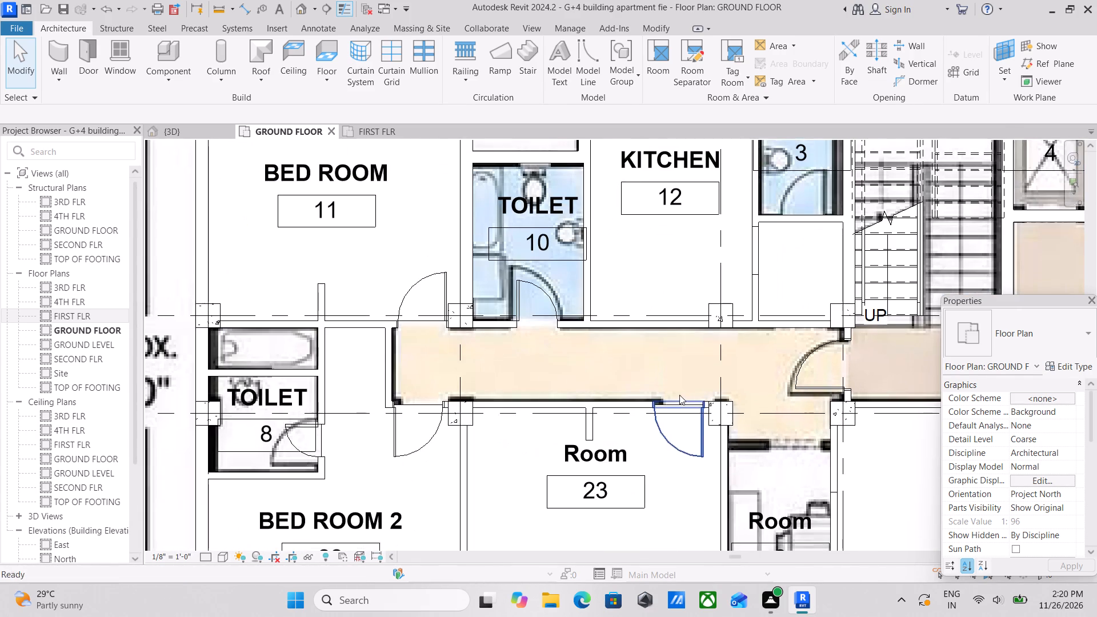
Examine the corridor's west end, including the Bedroom 11 door opening, the adjoining walls and the column.
scroll(374, 372, up, 3)
scroll(424, 295, up, 2)
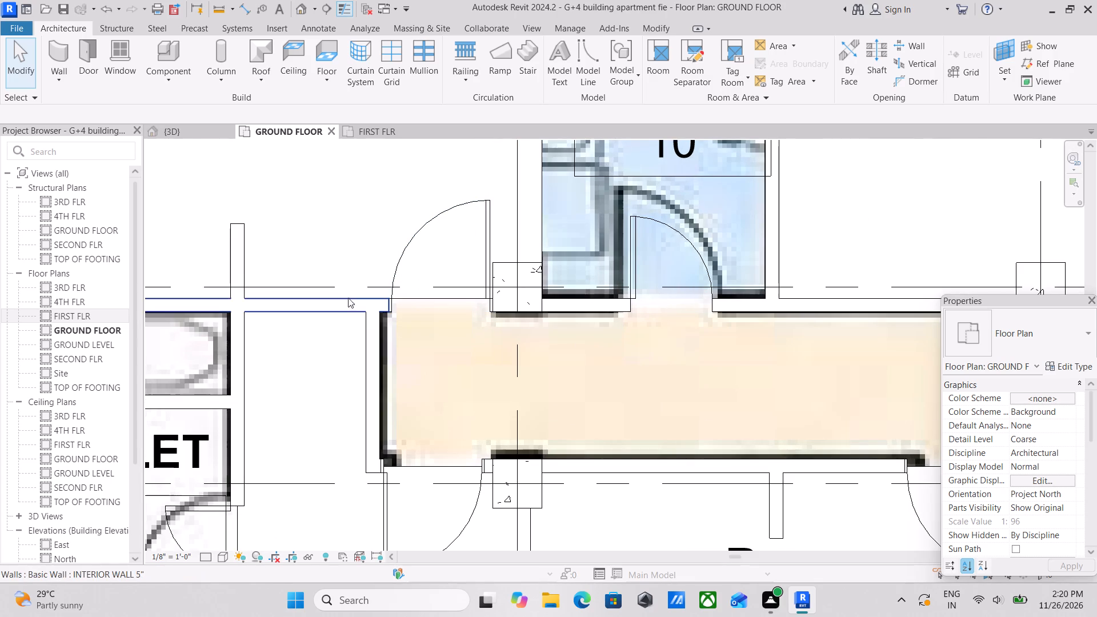
key(Escape)
click(437, 298)
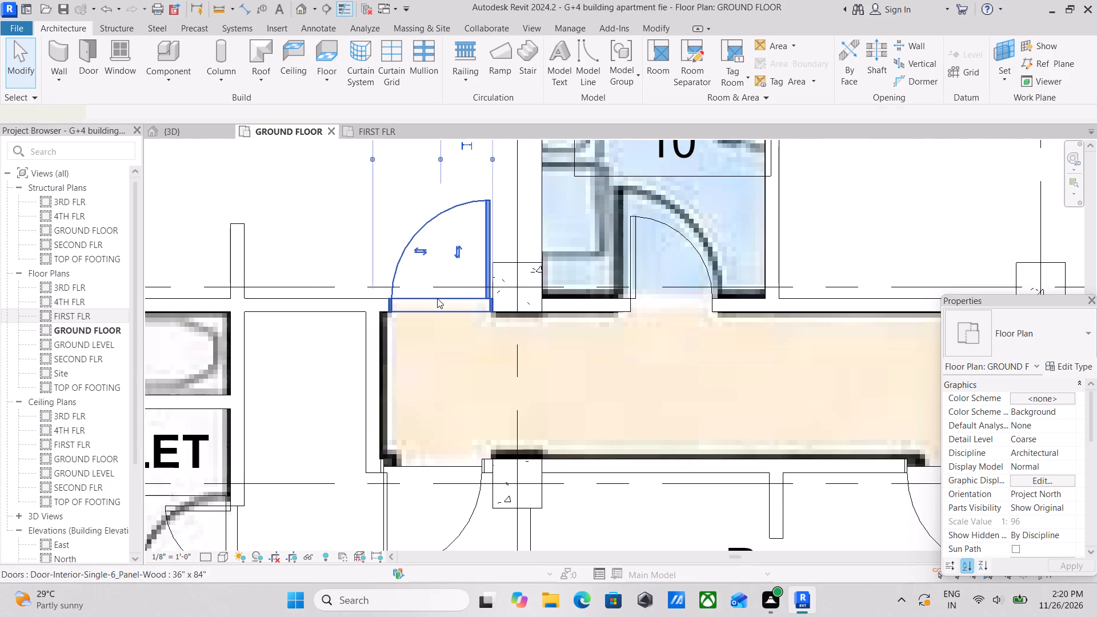
key(Escape)
middle_drag(295, 292, 313, 339)
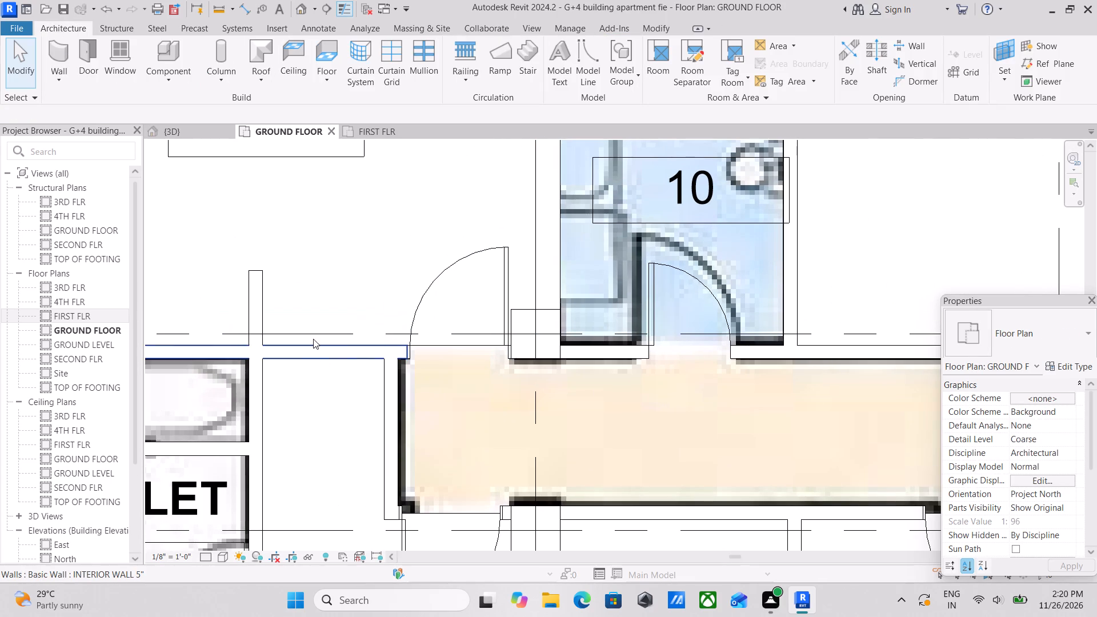
key(Escape)
scroll(319, 342, down, 2)
middle_drag(376, 397, 425, 322)
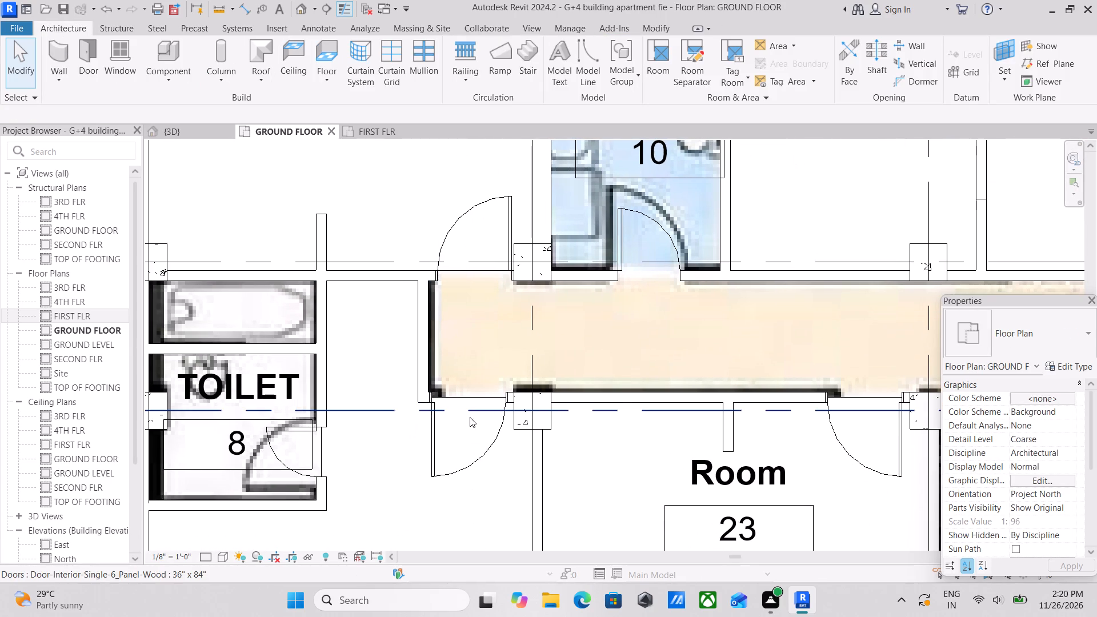
scroll(497, 424, up, 3)
scroll(437, 356, up, 7)
middle_drag(341, 293, 345, 459)
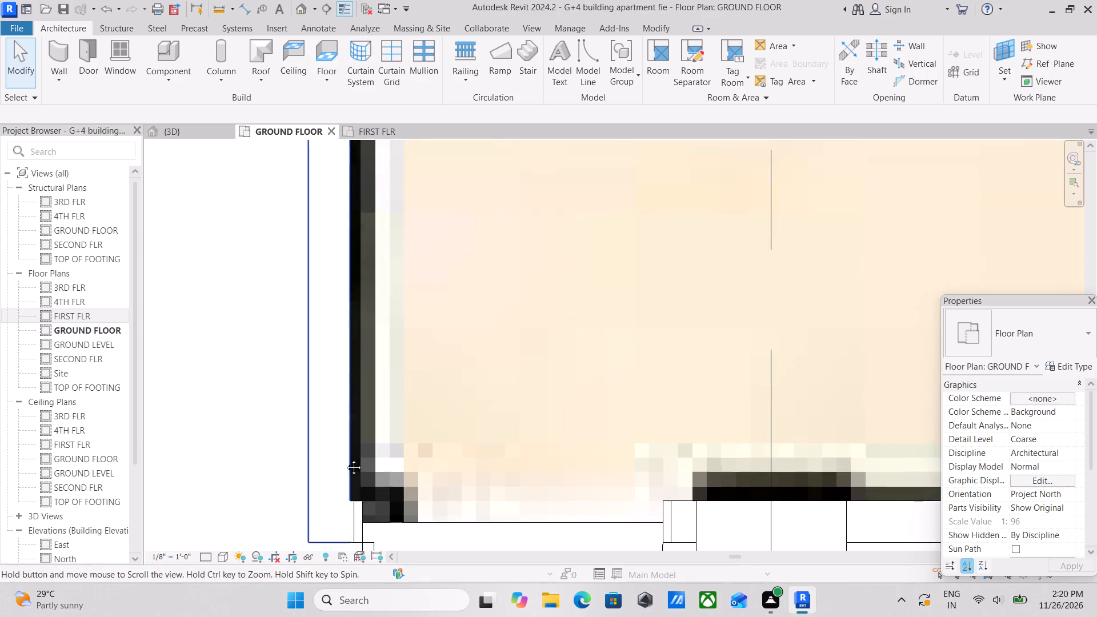
middle_drag(345, 459, 350, 466)
scroll(350, 466, up, 1)
scroll(389, 286, down, 6)
middle_drag(388, 292, 377, 440)
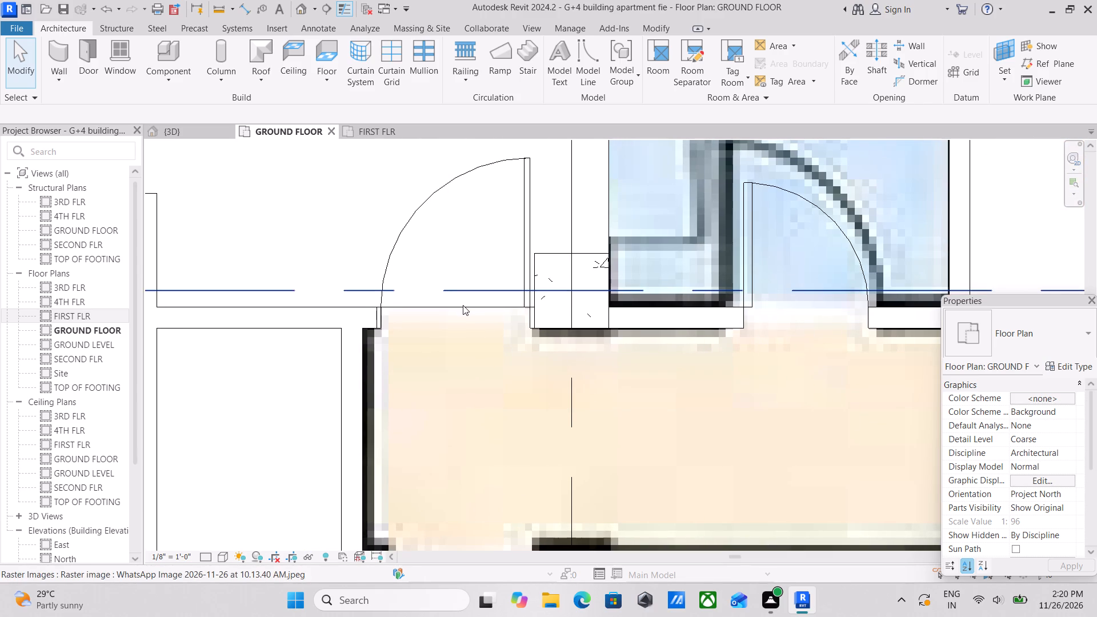
scroll(418, 328, up, 3)
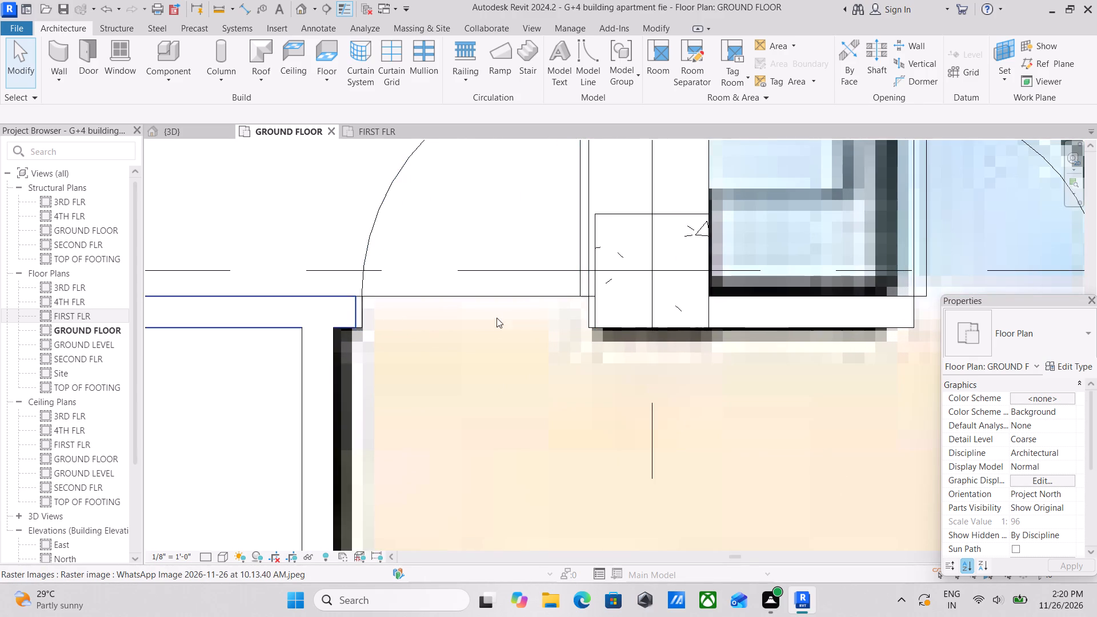
scroll(539, 287, up, 3)
scroll(486, 305, down, 4)
scroll(462, 344, down, 3)
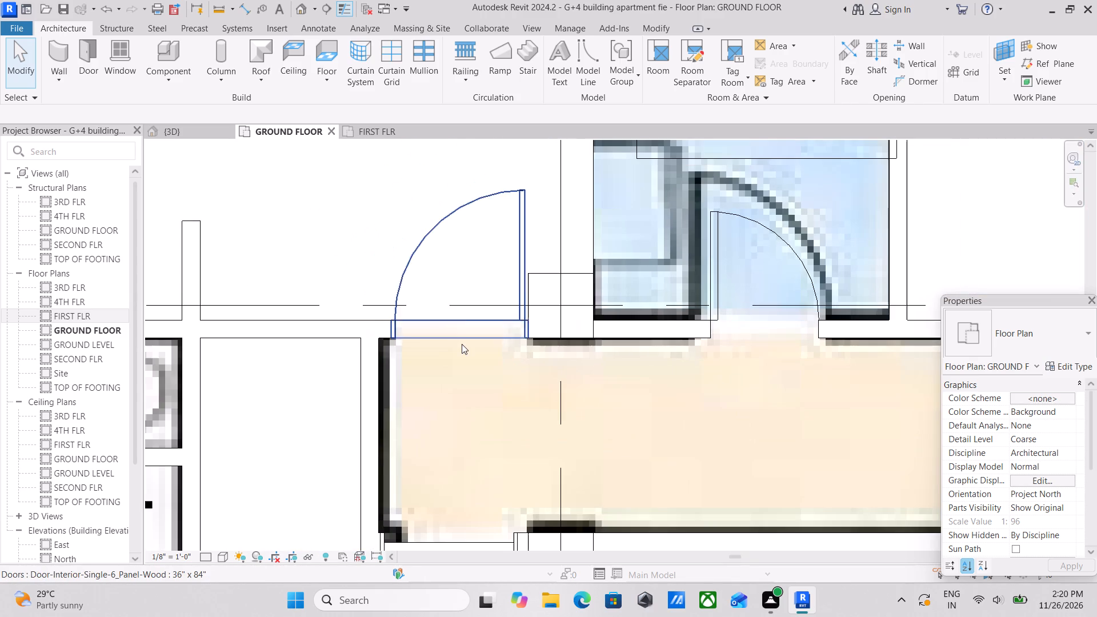
Start a structural MARBLE FLOORING 6" floor and draw a boundary line about 0'-4 29/64" from the corridor's northwest corner to the Bedroom 11 door jamb.
click(315, 83)
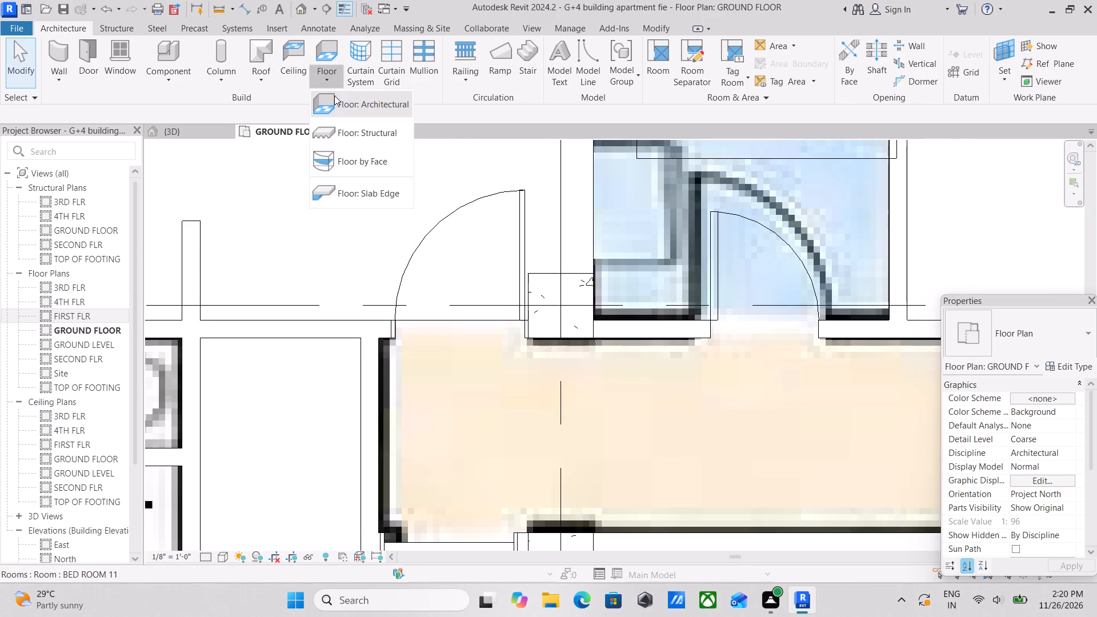
click(342, 130)
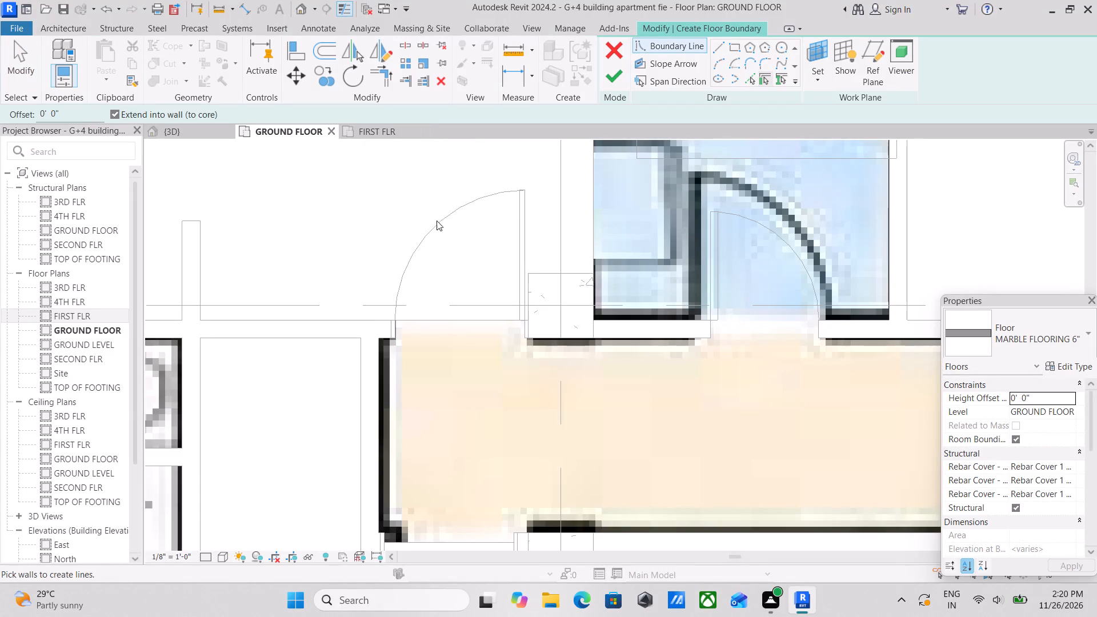
scroll(407, 366, down, 3)
middle_drag(408, 360, 420, 229)
scroll(580, 306, down, 3)
middle_drag(575, 306, 367, 394)
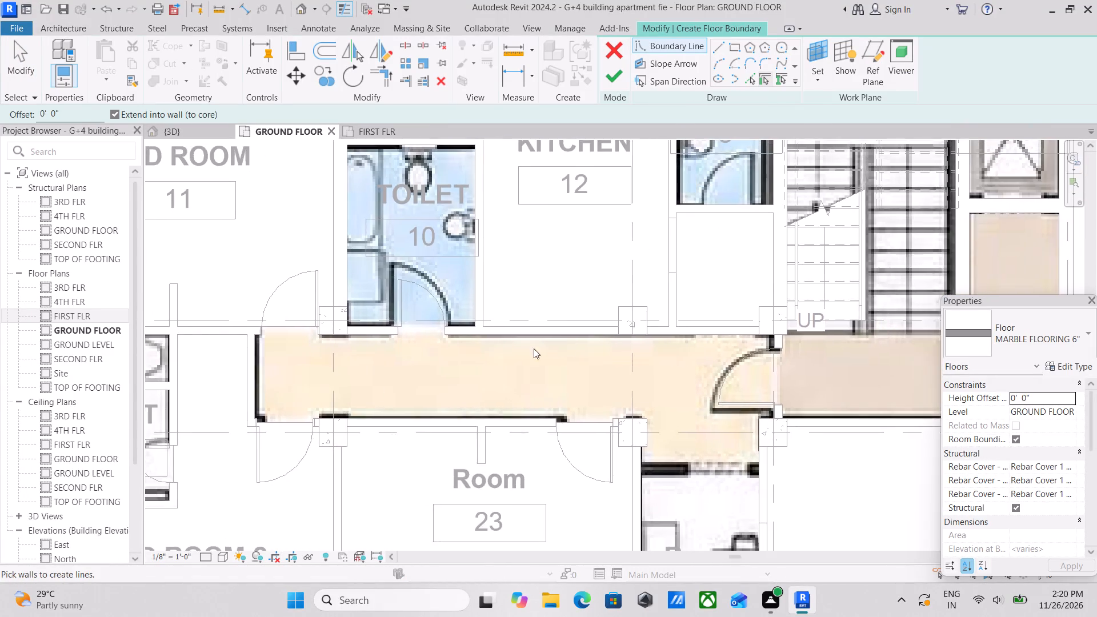
scroll(582, 344, down, 2)
middle_drag(582, 344, 334, 310)
scroll(334, 310, down, 4)
middle_drag(333, 310, 387, 351)
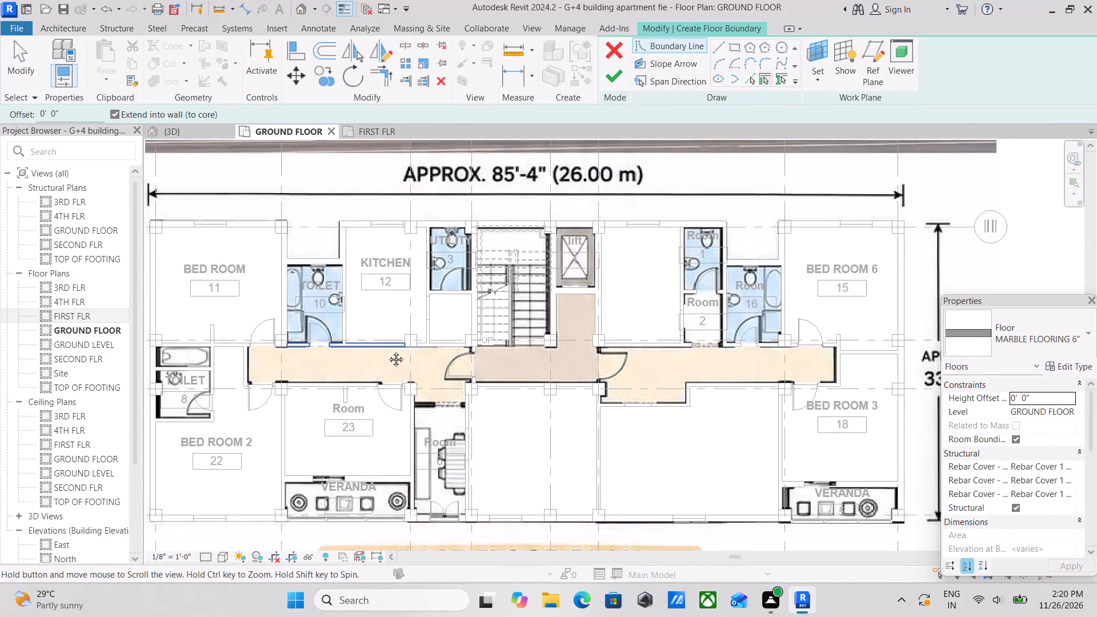
middle_drag(387, 351, 392, 352)
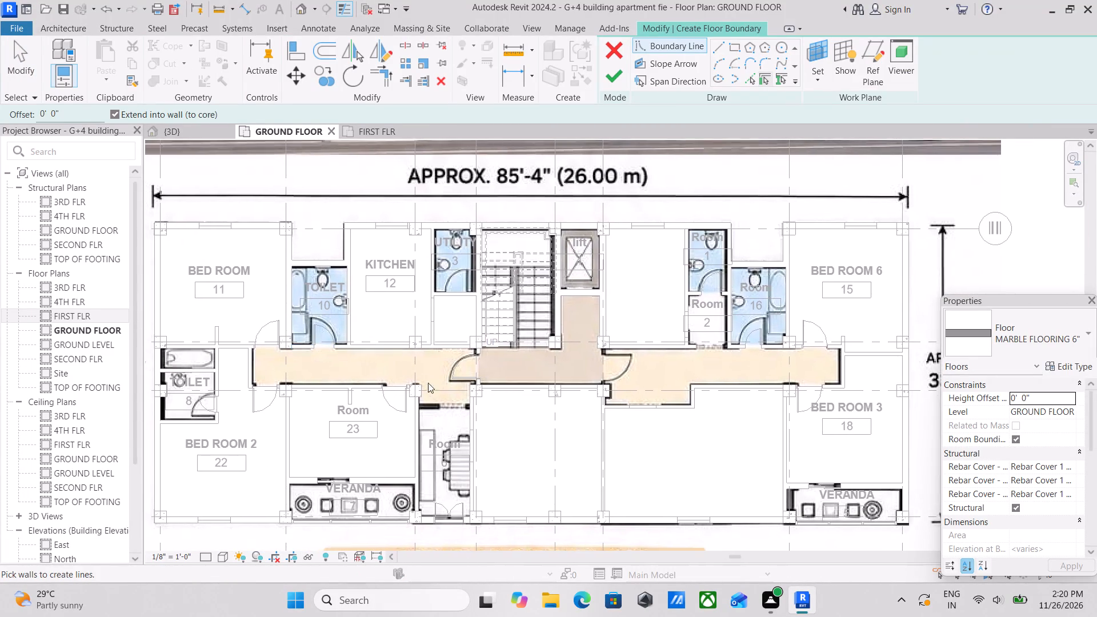
scroll(431, 395, up, 2)
middle_drag(365, 336, 403, 368)
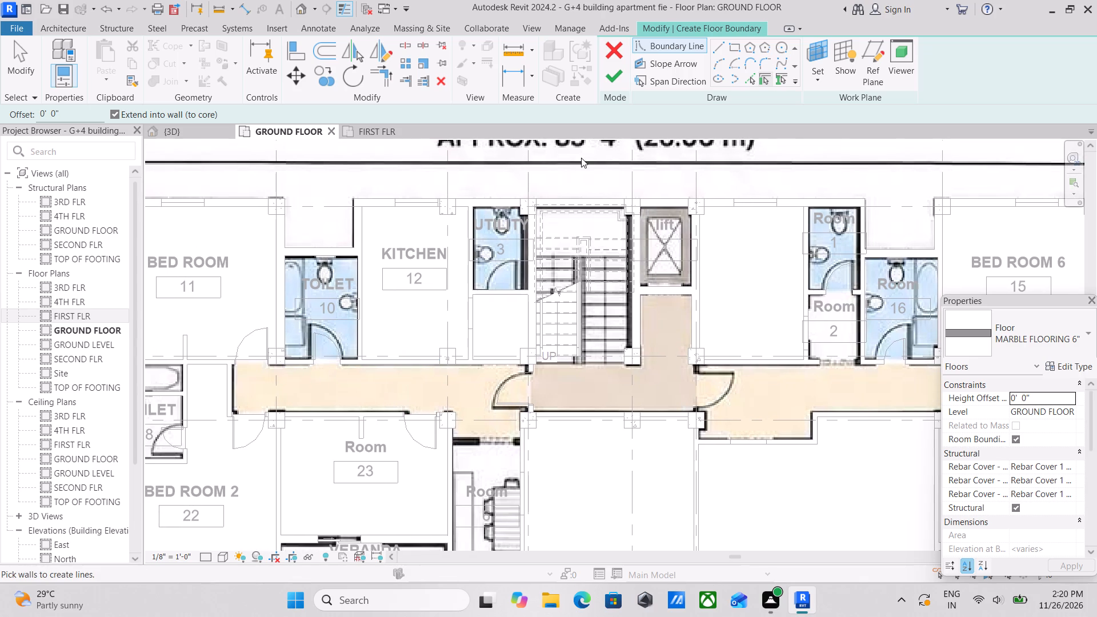
click(722, 41)
scroll(97, 486, up, 3)
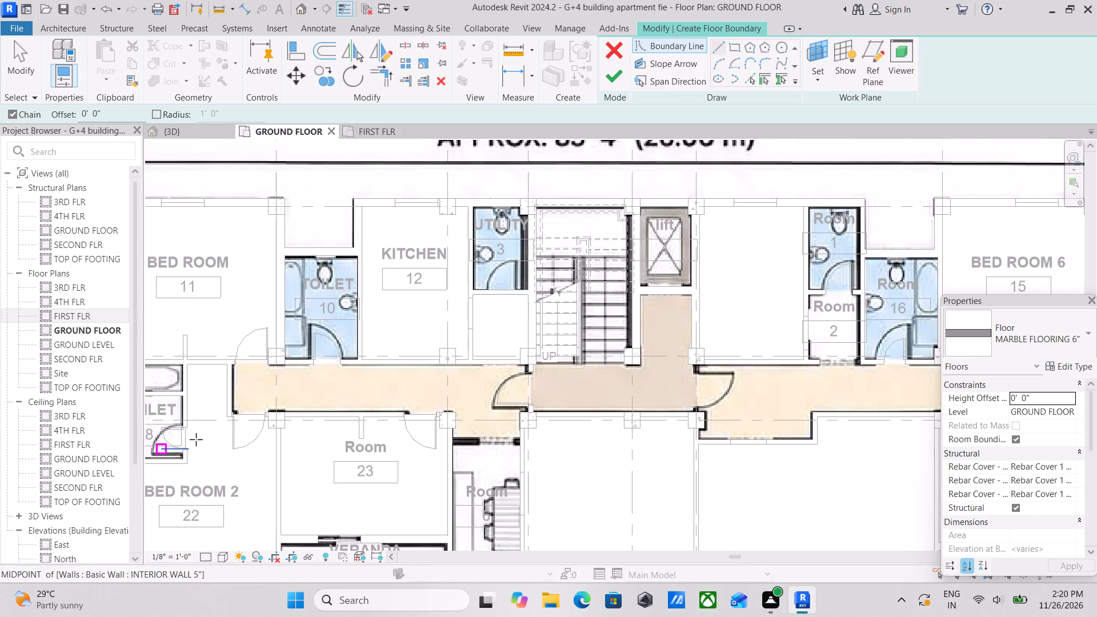
scroll(282, 404, up, 2)
scroll(235, 364, up, 12)
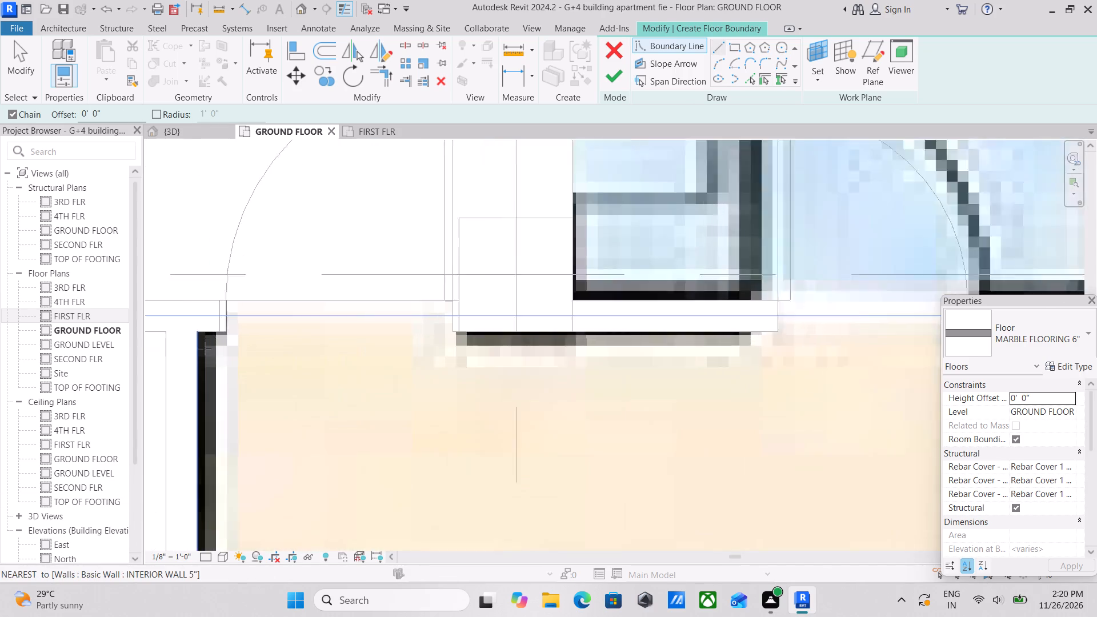
scroll(205, 348, up, 1)
middle_drag(205, 348, 318, 518)
scroll(318, 501, up, 3)
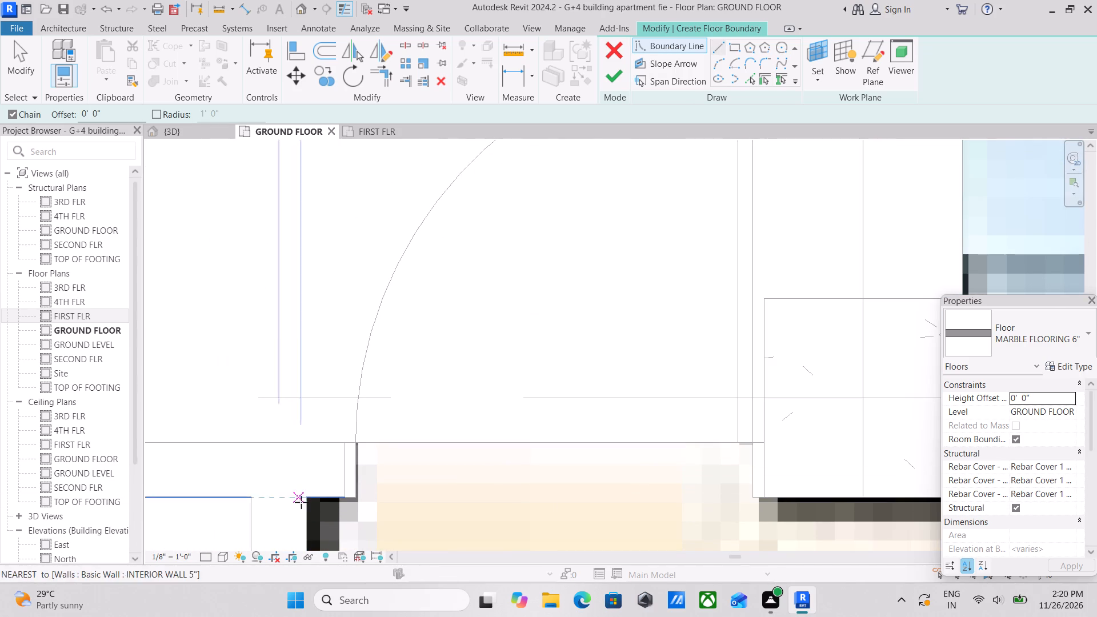
click(307, 500)
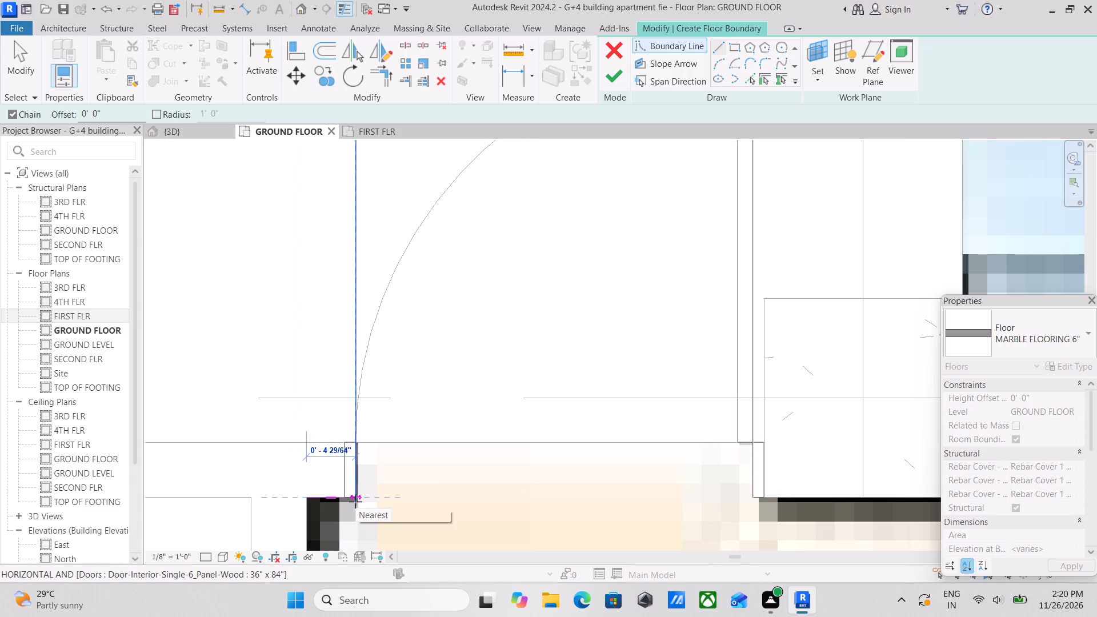
scroll(355, 502, up, 7)
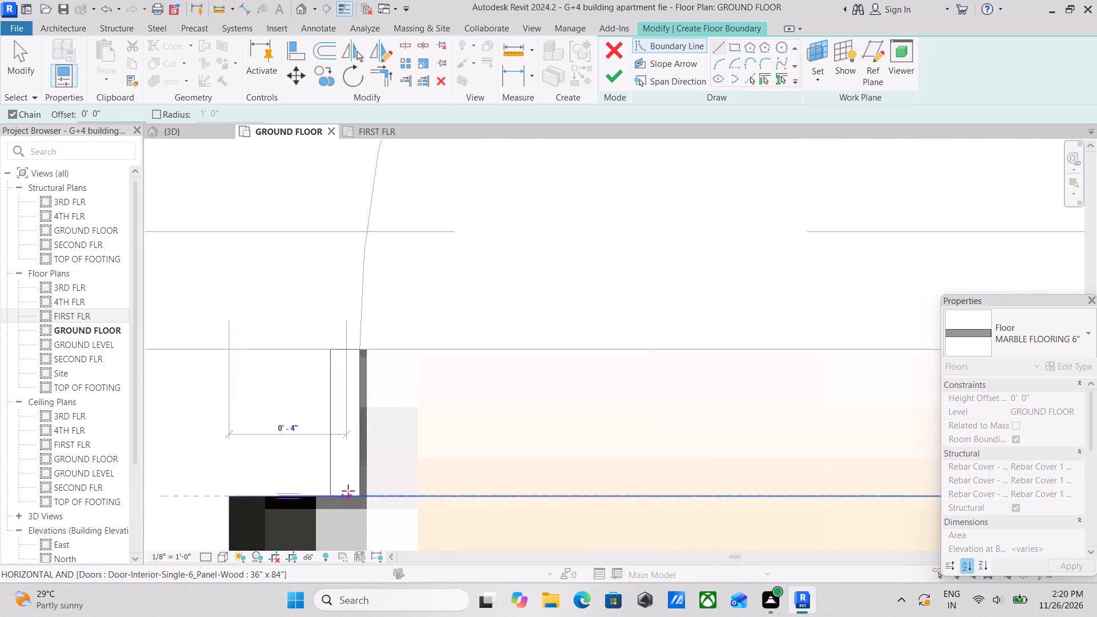
scroll(348, 491, up, 2)
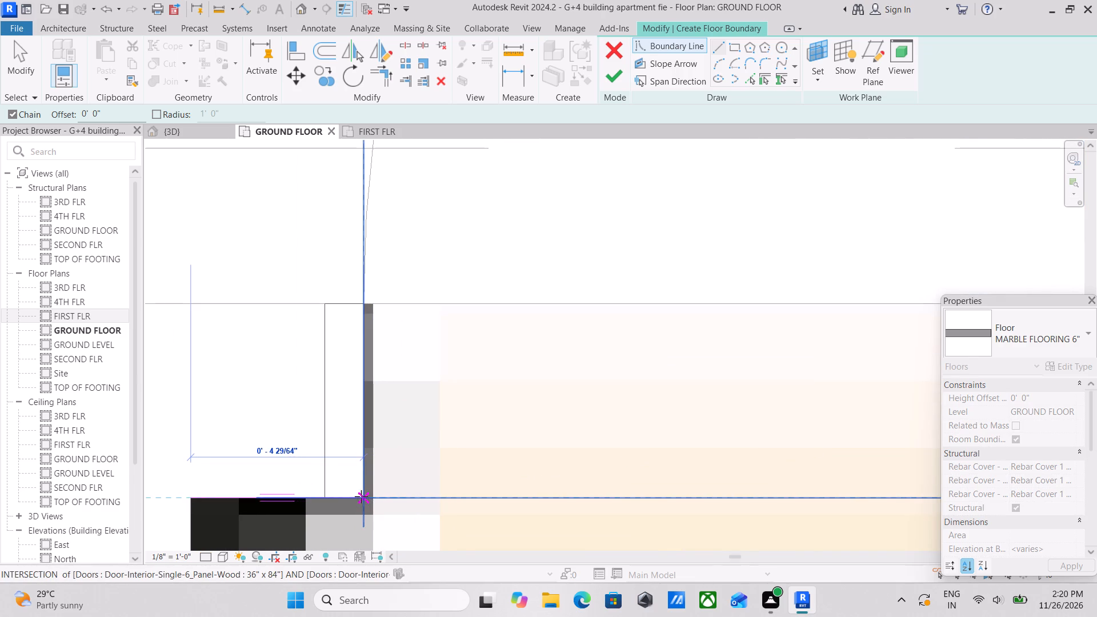
scroll(361, 496, up, 3)
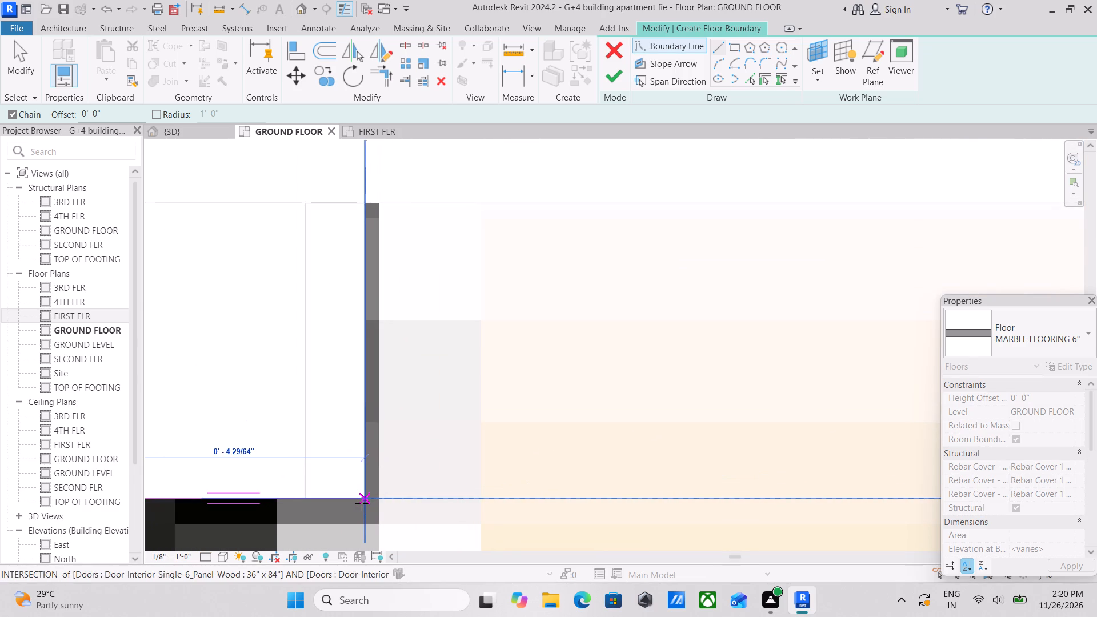
click(362, 503)
Trace the floor boundary around the Bedroom 11 door opening: 5" up the jamb, across the opening, and back down to the corridor wall face.
middle_drag(349, 411, 373, 595)
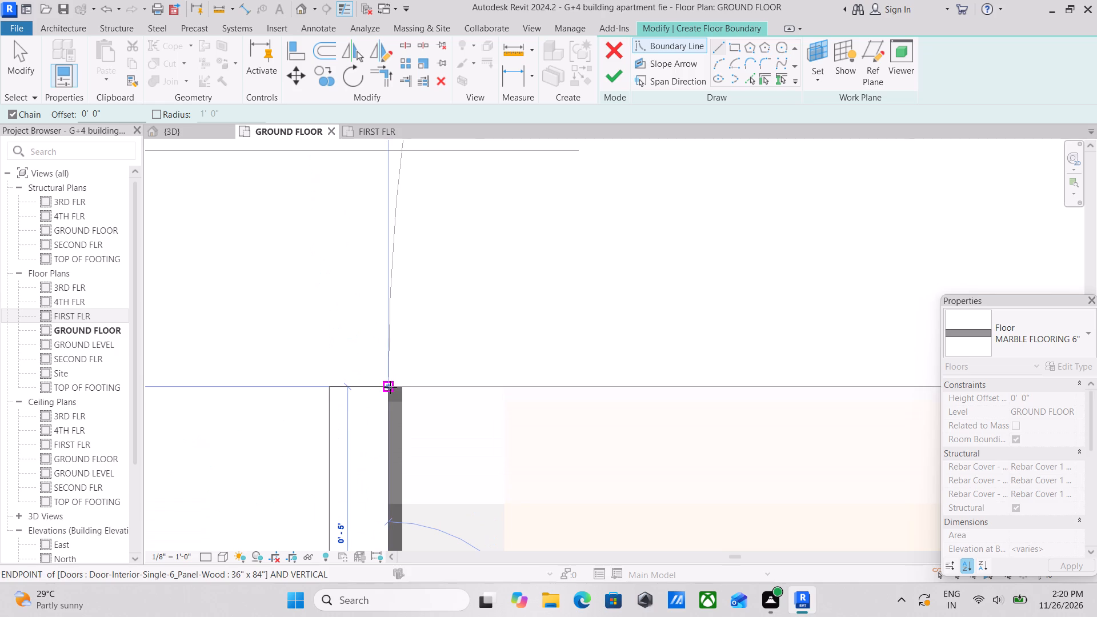
click(390, 387)
middle_drag(511, 386, 137, 384)
middle_drag(450, 382, 34, 370)
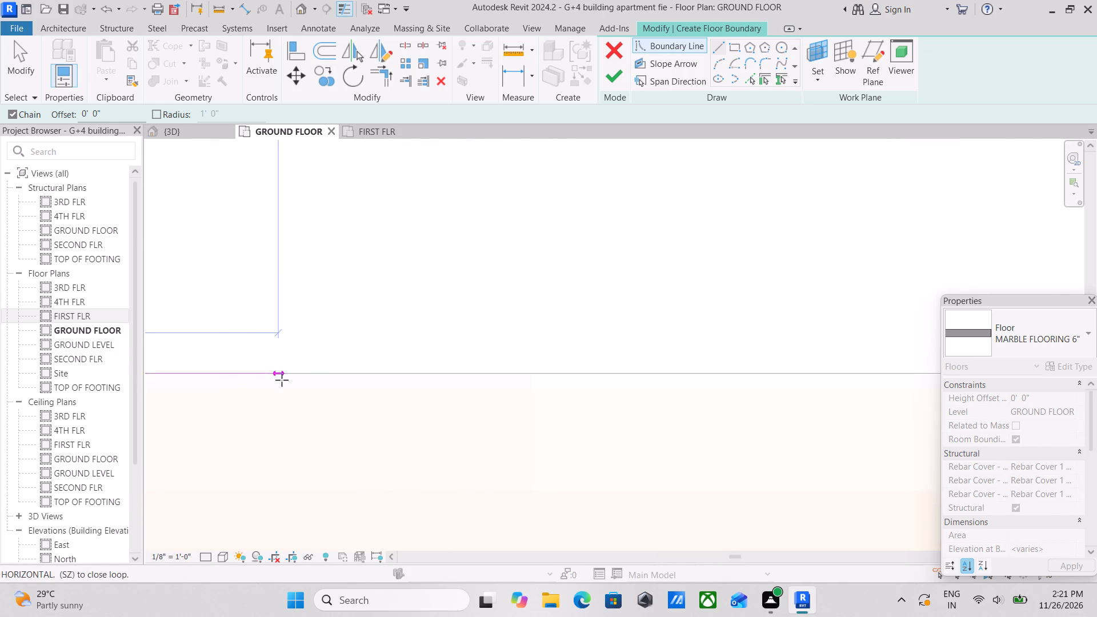
scroll(282, 380, down, 5)
scroll(398, 380, down, 4)
scroll(451, 396, down, 3)
middle_drag(451, 396, 234, 453)
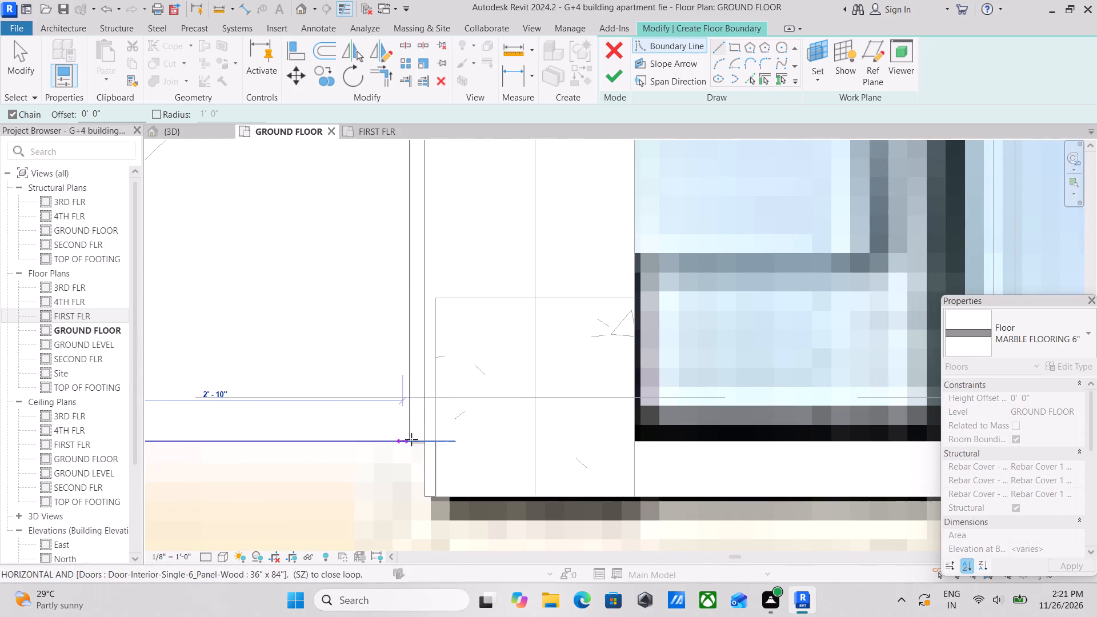
click(426, 438)
middle_drag(423, 481, 427, 437)
scroll(428, 447, up, 9)
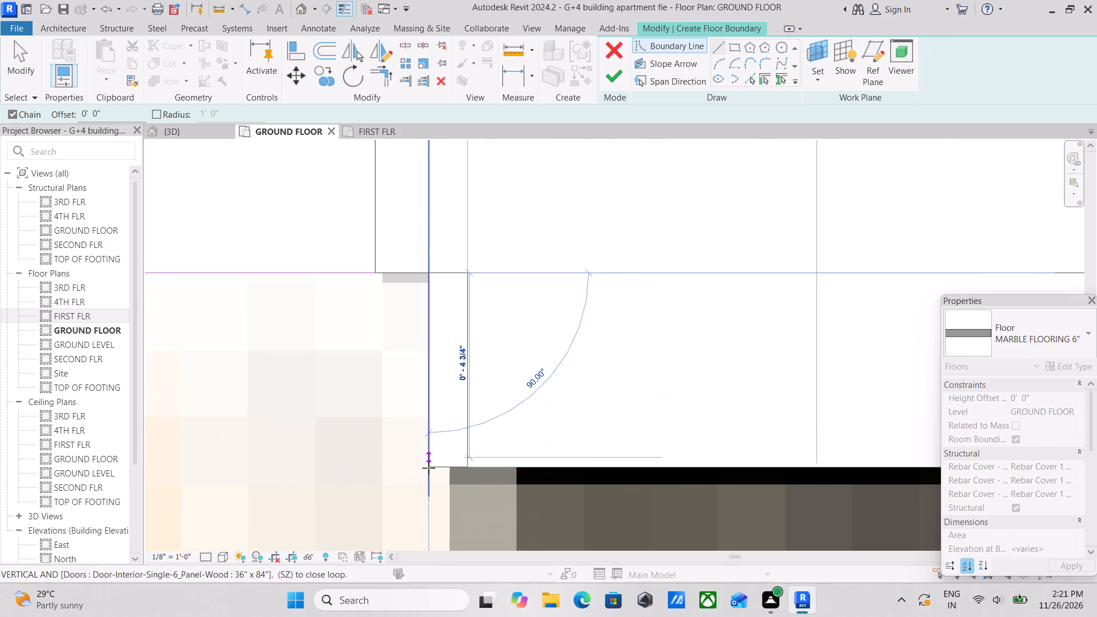
click(430, 468)
Draw the boundary line east along the corridor's north wall face to the near jamb of the Toilet 10 door.
middle_drag(539, 460, 109, 441)
scroll(273, 445, down, 12)
middle_drag(407, 433, 207, 422)
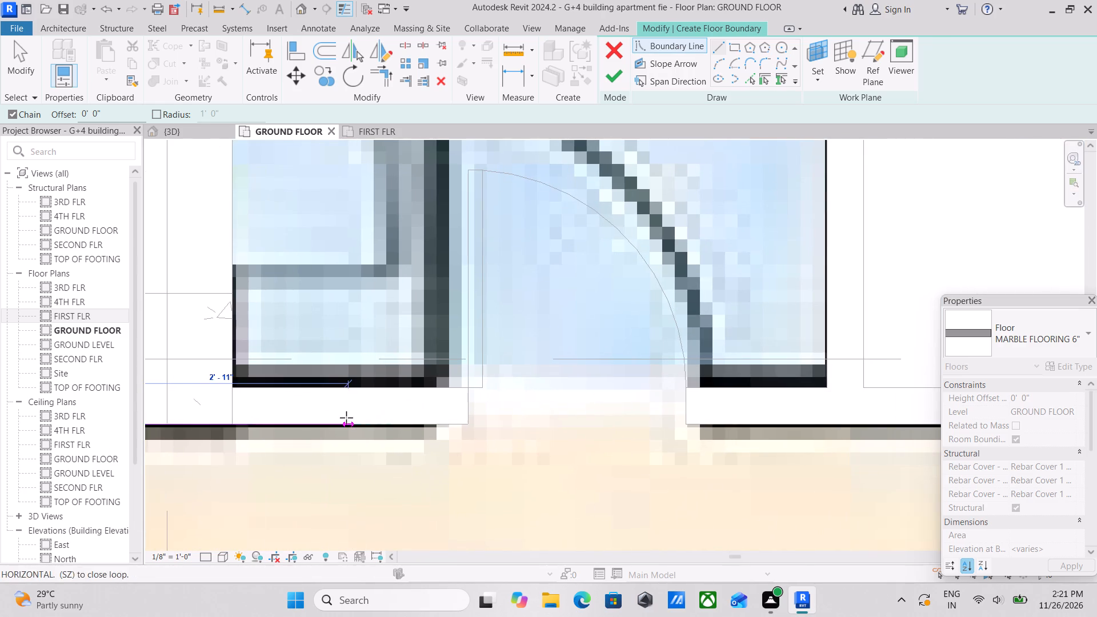
middle_drag(346, 418, 189, 426)
scroll(296, 428, up, 2)
click(319, 432)
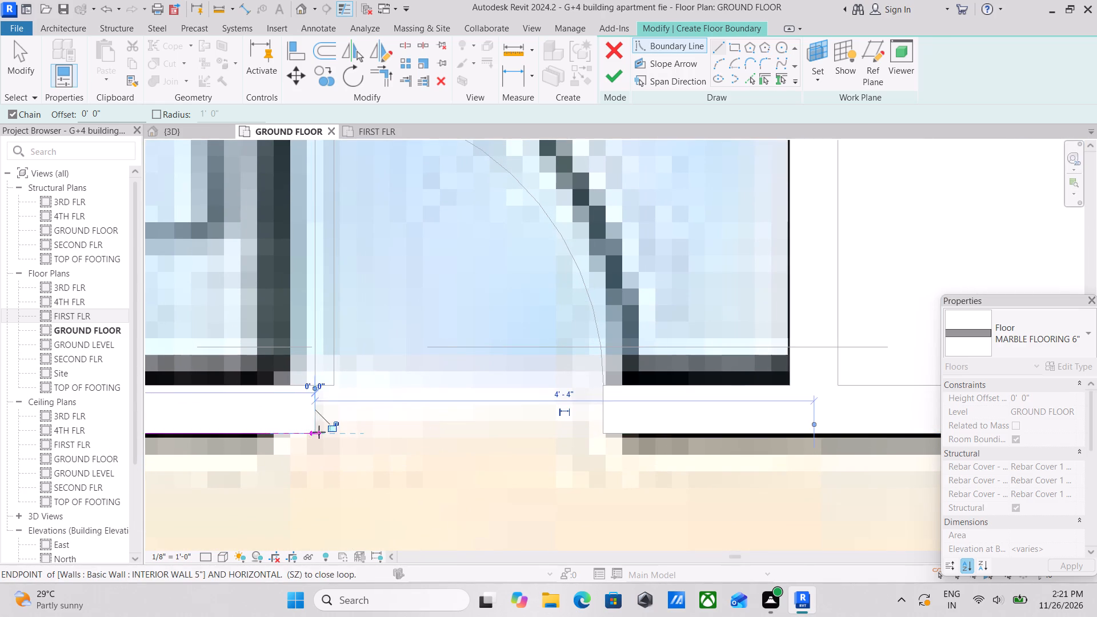
Extend the boundary straight east past the Toilet 10 door, kitchen and stair to the column corner at the lift lobby recess.
middle_drag(319, 395, 330, 446)
scroll(330, 446, down, 4)
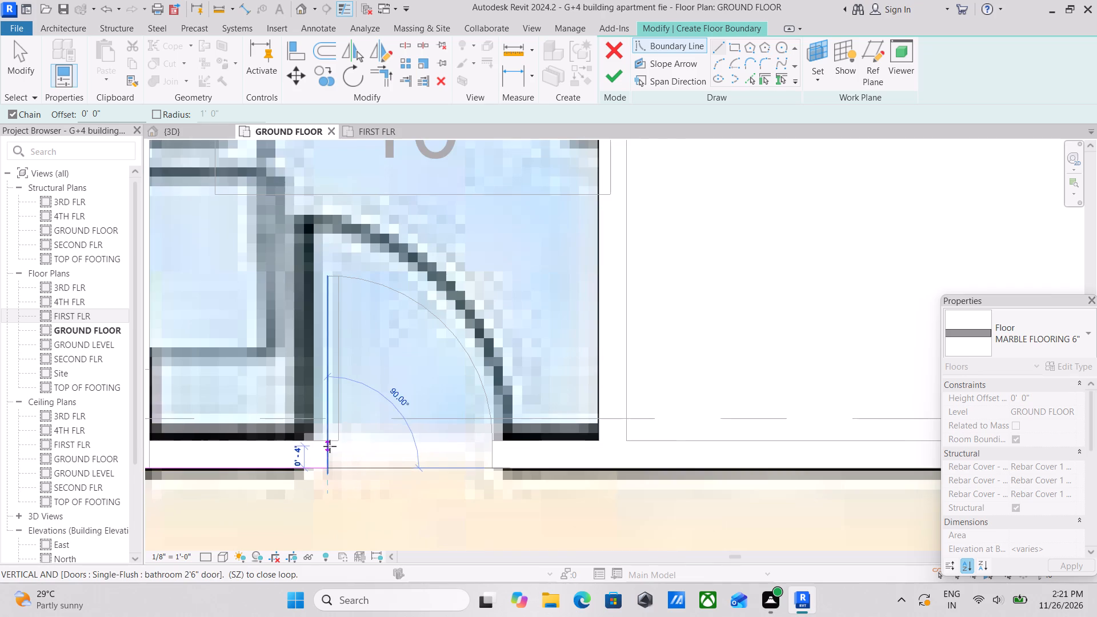
middle_drag(333, 474, 216, 467)
middle_drag(340, 464, 191, 462)
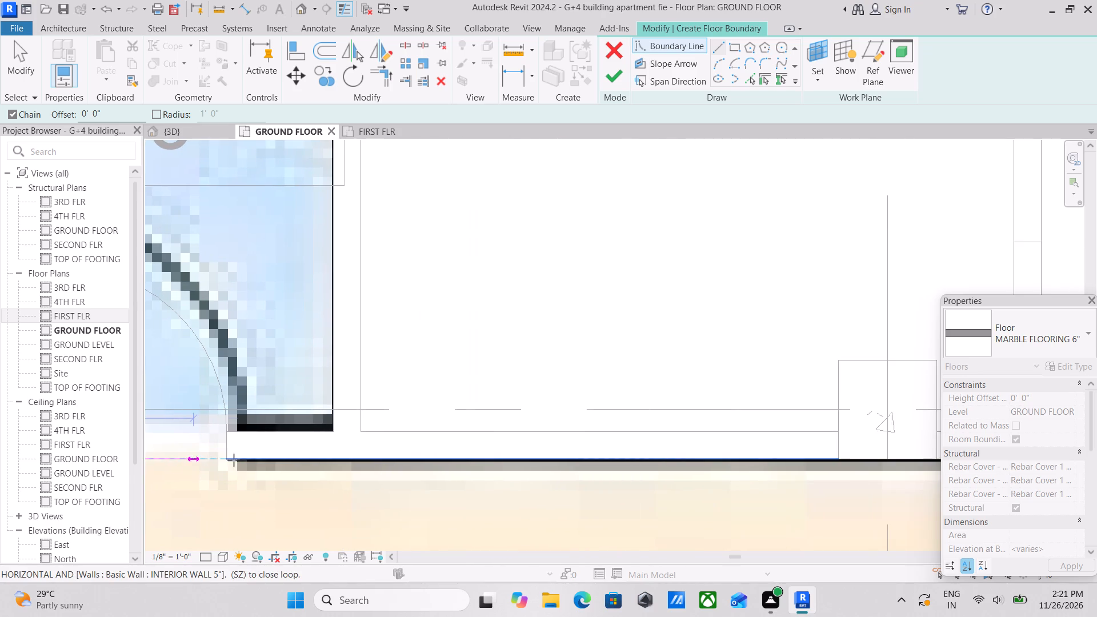
scroll(349, 460, down, 9)
middle_drag(349, 460, 215, 459)
middle_drag(338, 453, 176, 456)
middle_drag(368, 461, 273, 470)
scroll(298, 471, up, 1)
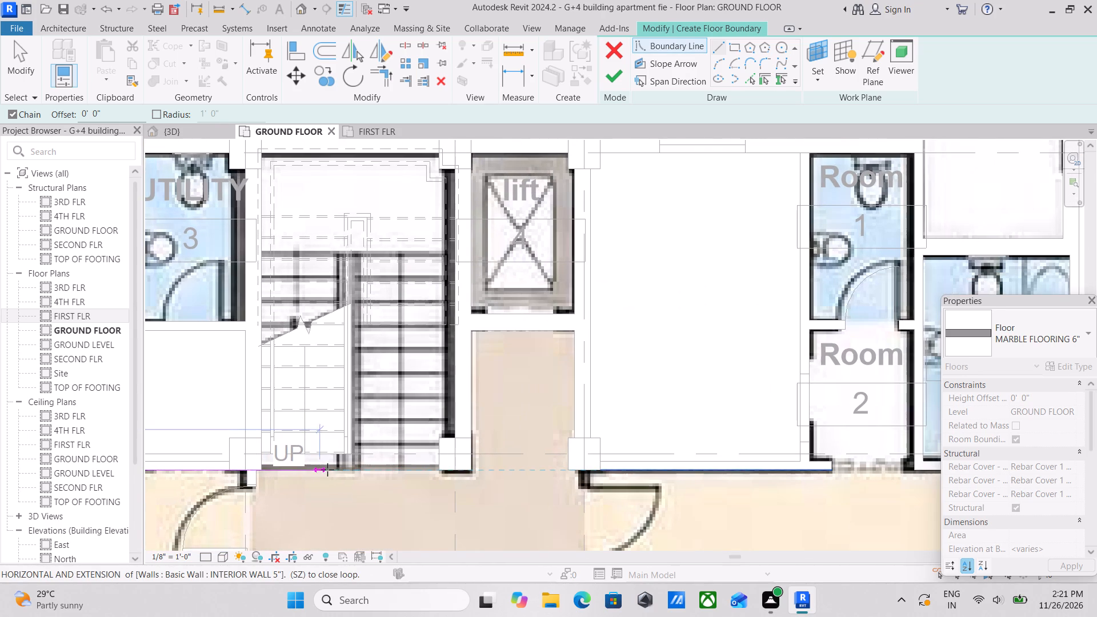
middle_drag(332, 470, 275, 459)
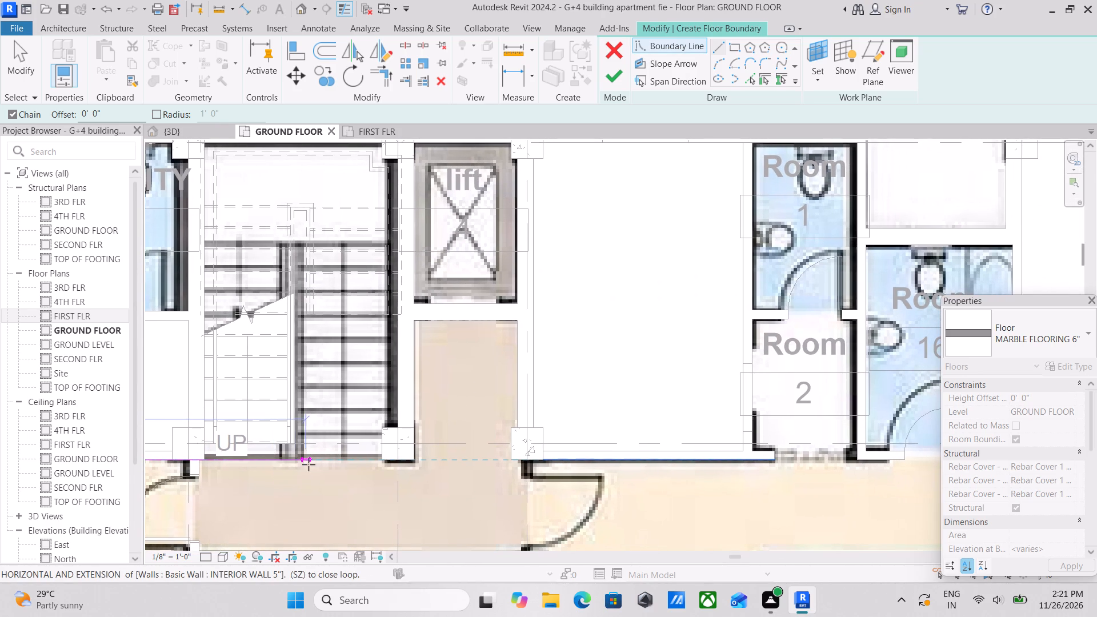
scroll(309, 464, up, 3)
middle_drag(382, 457, 290, 467)
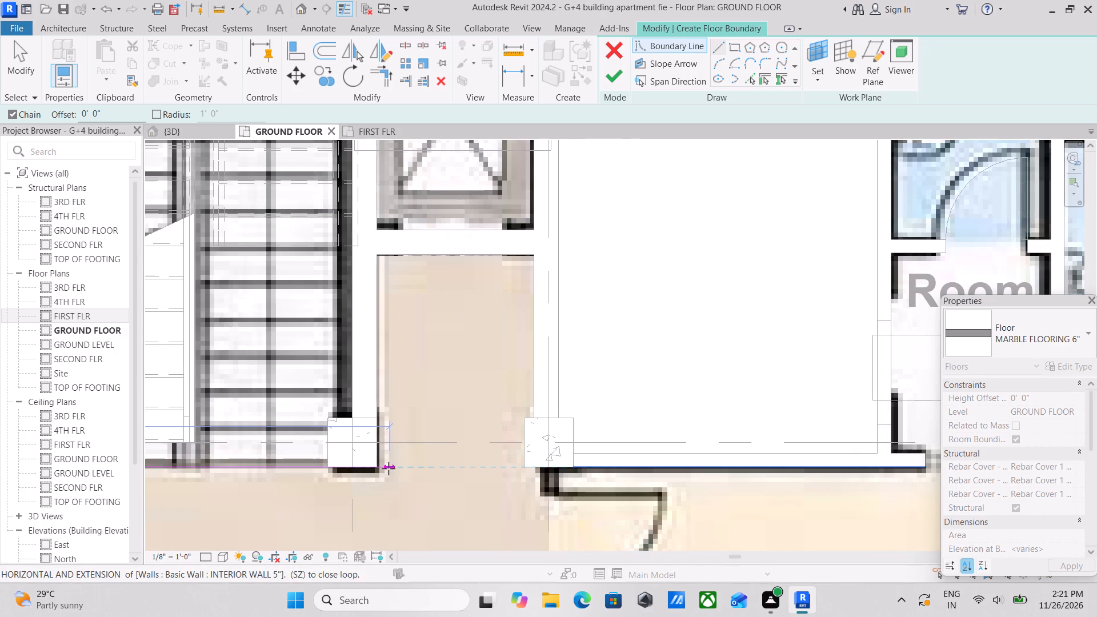
click(383, 471)
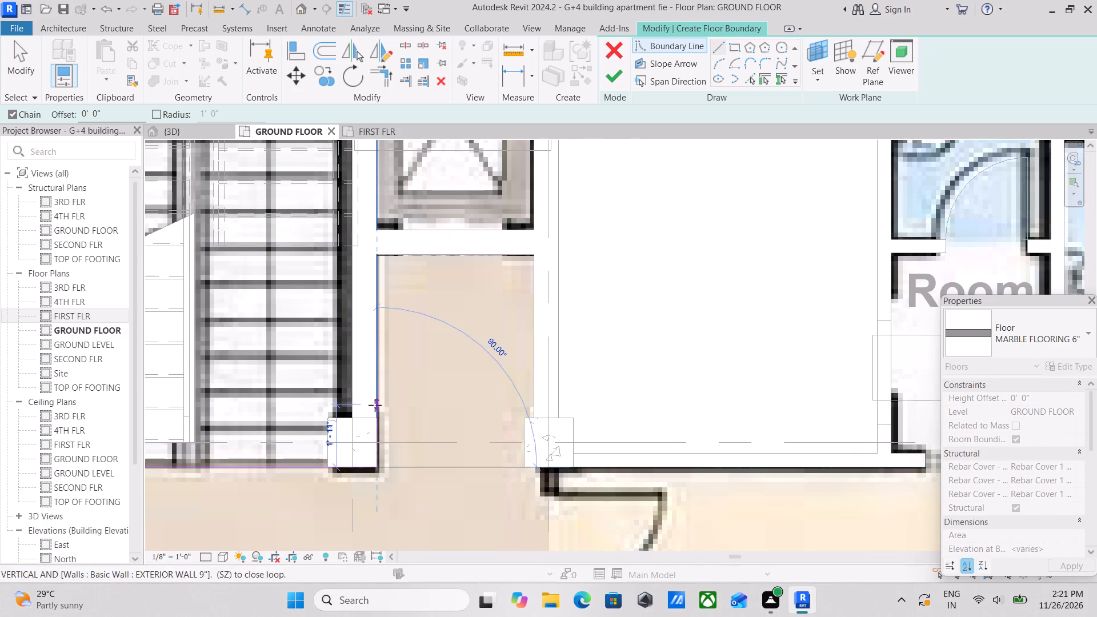
Trace the boundary around the lift lobby recess, 4'-9 1/2" wide, and down the west face of its east column.
middle_drag(375, 405, 381, 548)
click(386, 398)
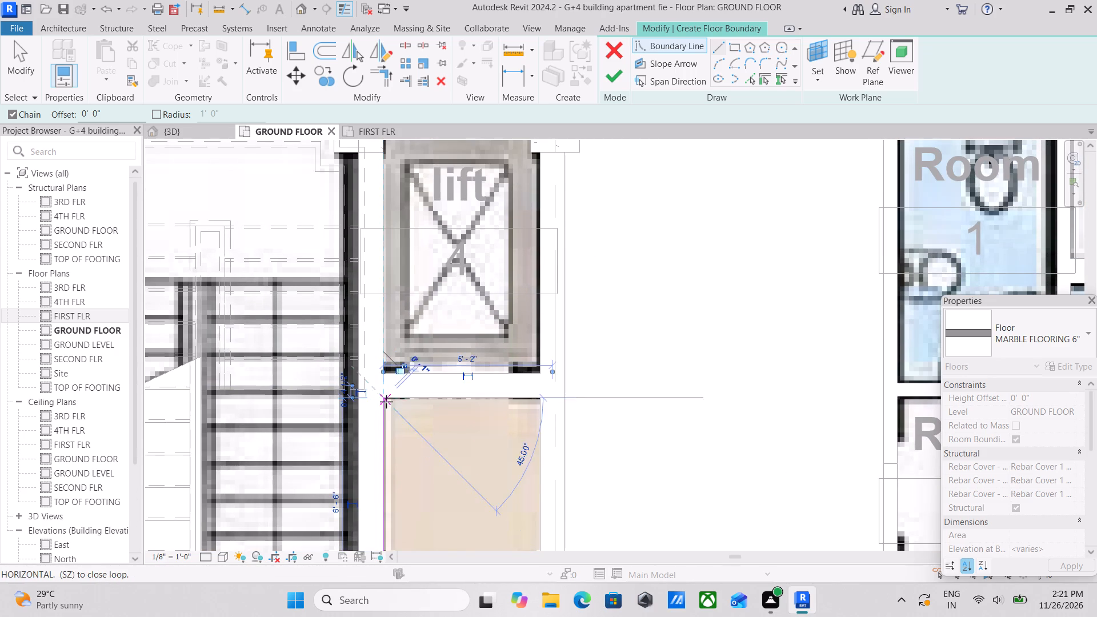
middle_drag(369, 402, 245, 394)
click(415, 394)
middle_drag(410, 488, 346, 285)
click(351, 350)
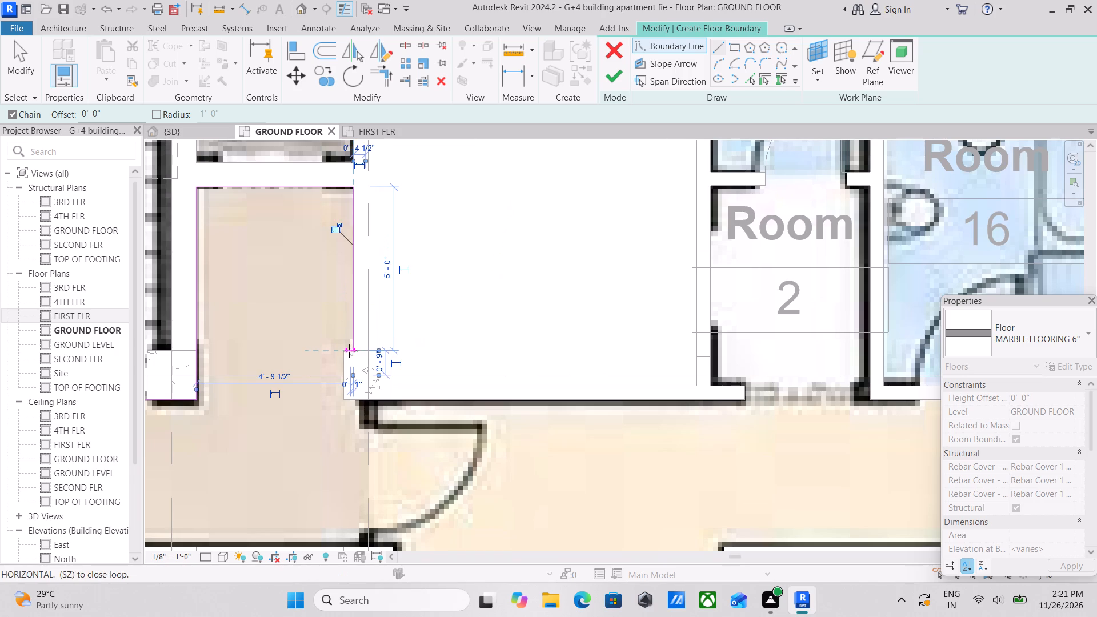
click(345, 352)
click(345, 396)
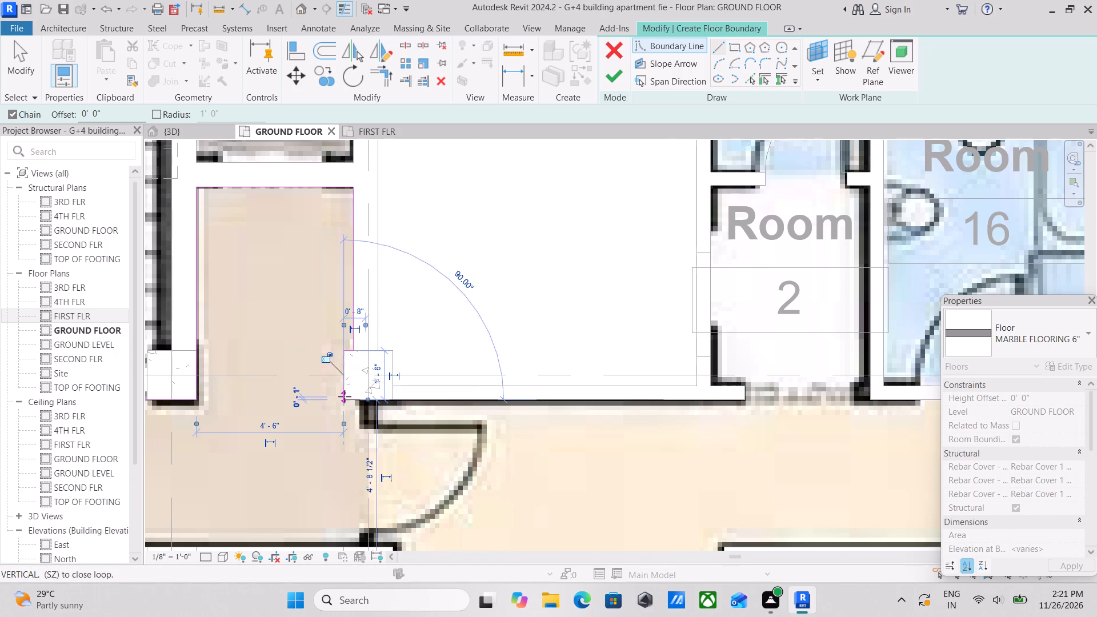
Draw the boundary line east from the lobby column along the corridor's north wall to the wall end at Room 2's opening.
scroll(345, 396, up, 4)
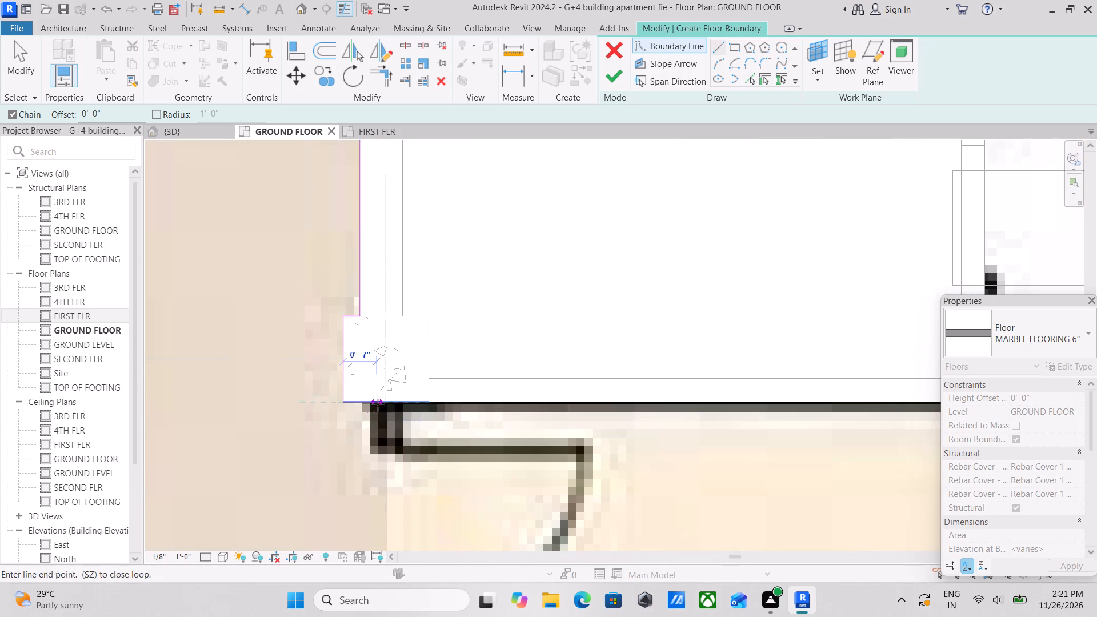
scroll(379, 404, down, 6)
middle_drag(388, 401, 313, 391)
middle_drag(377, 390, 246, 406)
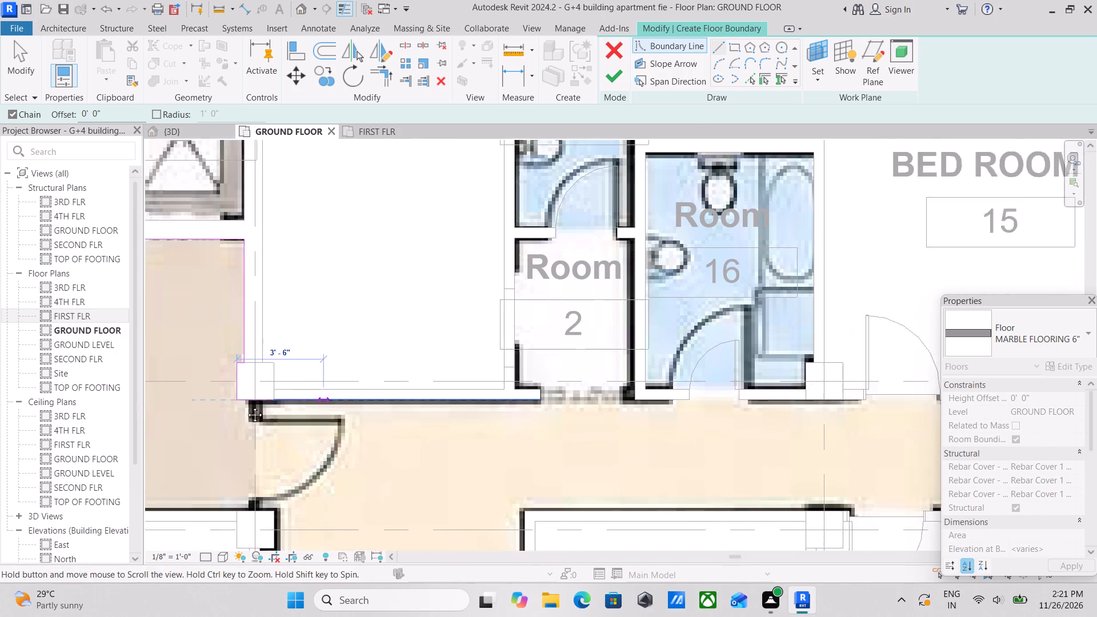
middle_drag(246, 406, 113, 418)
middle_drag(243, 420, 161, 442)
scroll(271, 448, up, 2)
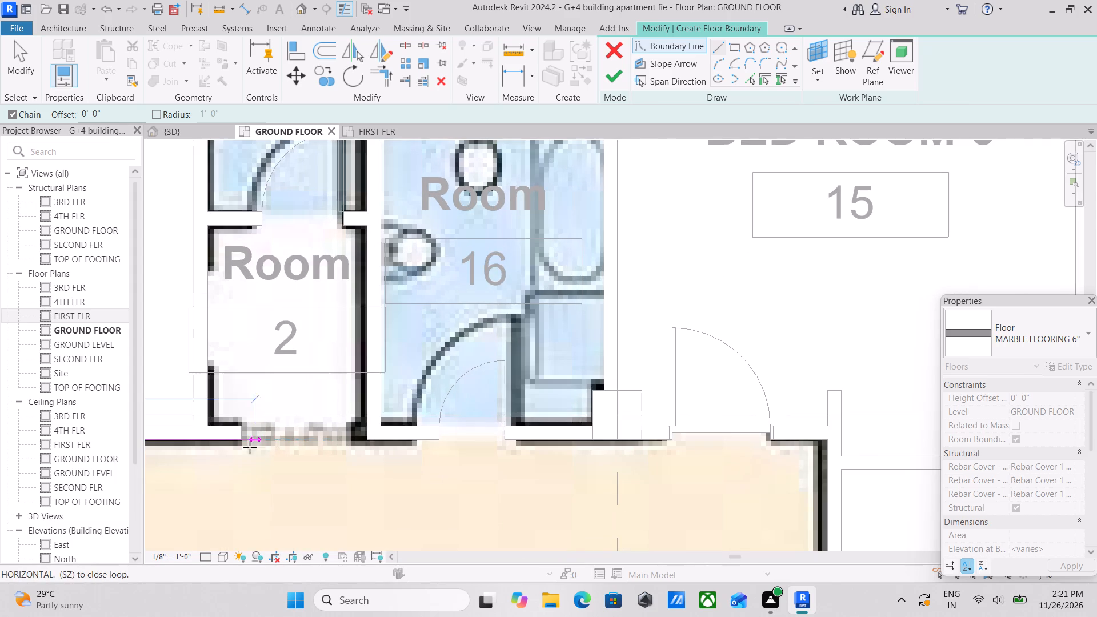
scroll(230, 446, up, 4)
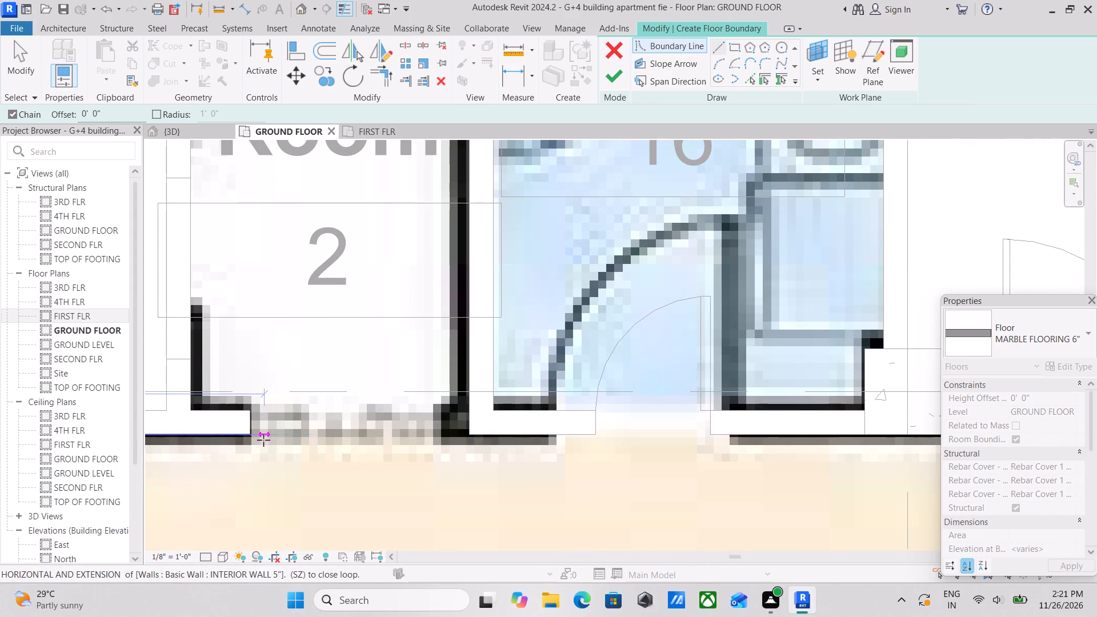
click(250, 436)
Trace the boundary around Room 2's inner wall faces, 4'-10 1/2" wide, and 6'-6 1/2" down its east side to the corridor wall.
click(250, 409)
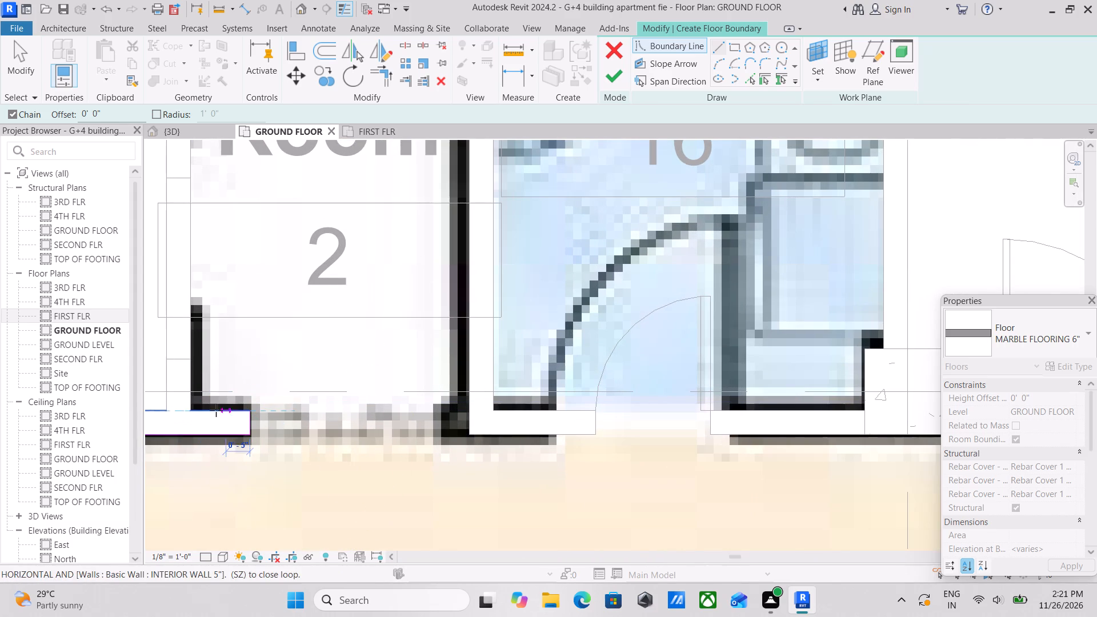
click(191, 411)
middle_drag(191, 411, 299, 569)
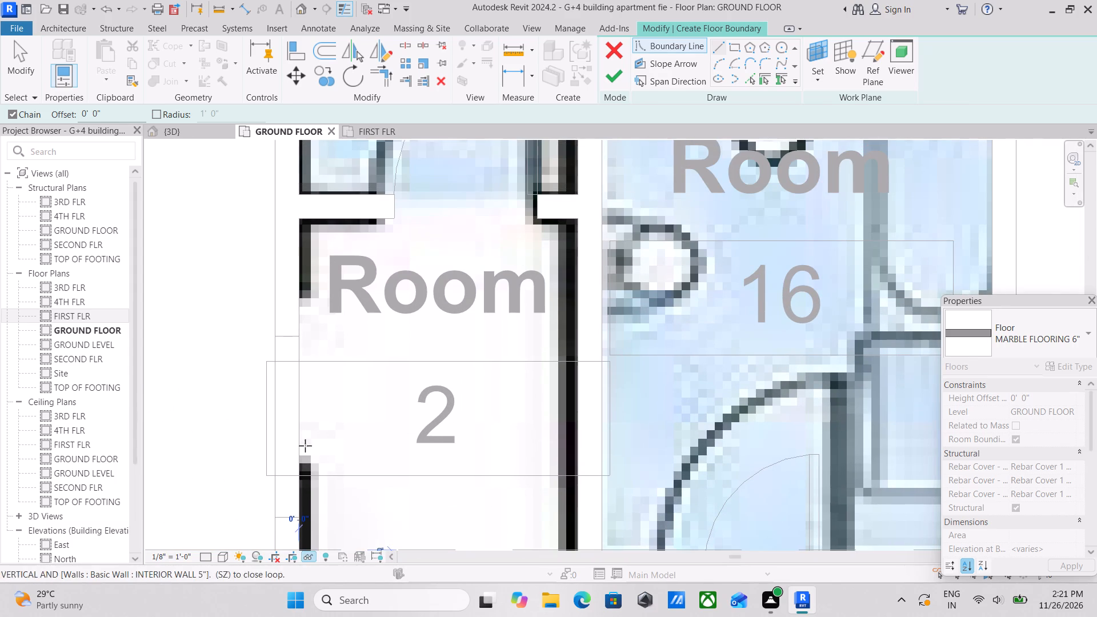
middle_drag(302, 410, 307, 562)
scroll(307, 562, up, 1)
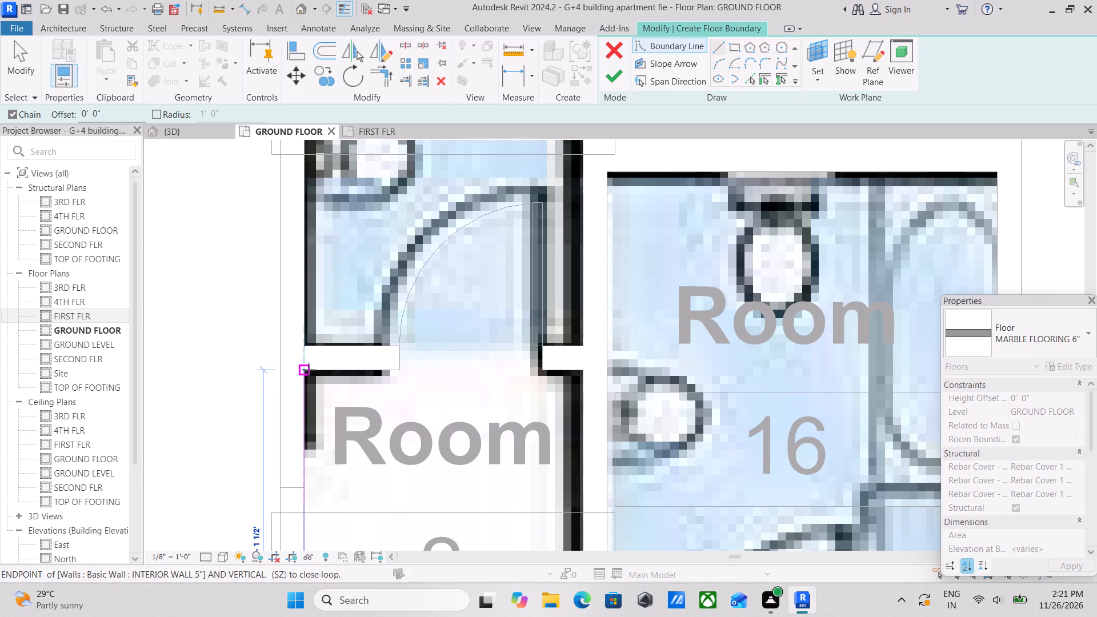
click(309, 370)
middle_drag(305, 374, 266, 399)
middle_drag(330, 396, 166, 406)
middle_drag(277, 404, 222, 414)
click(325, 409)
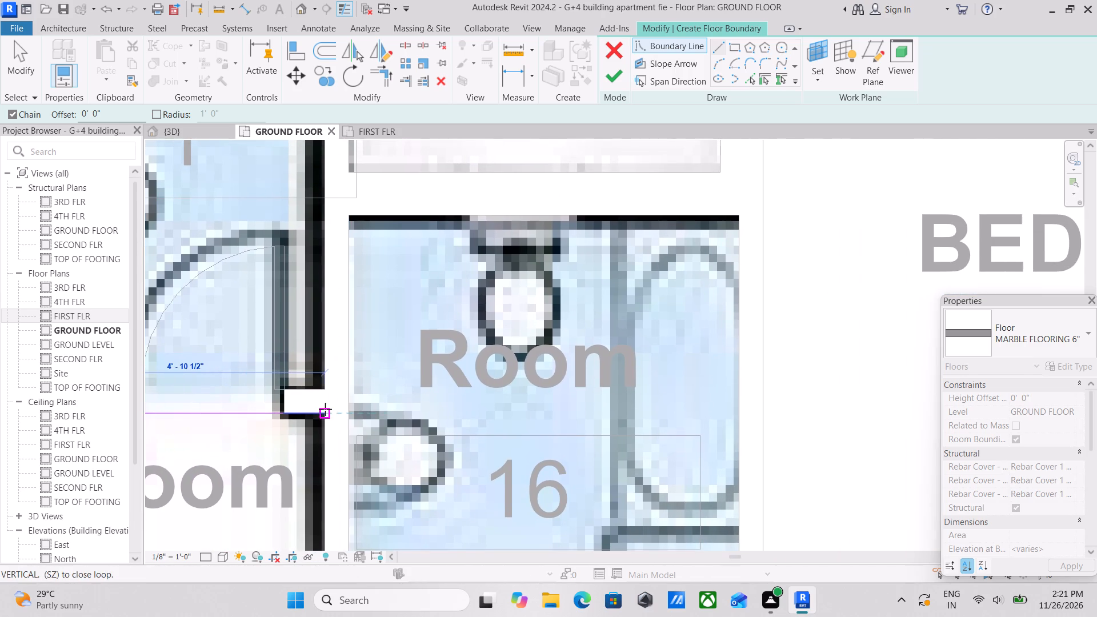
scroll(325, 409, down, 7)
middle_drag(323, 437, 325, 337)
scroll(318, 445, up, 2)
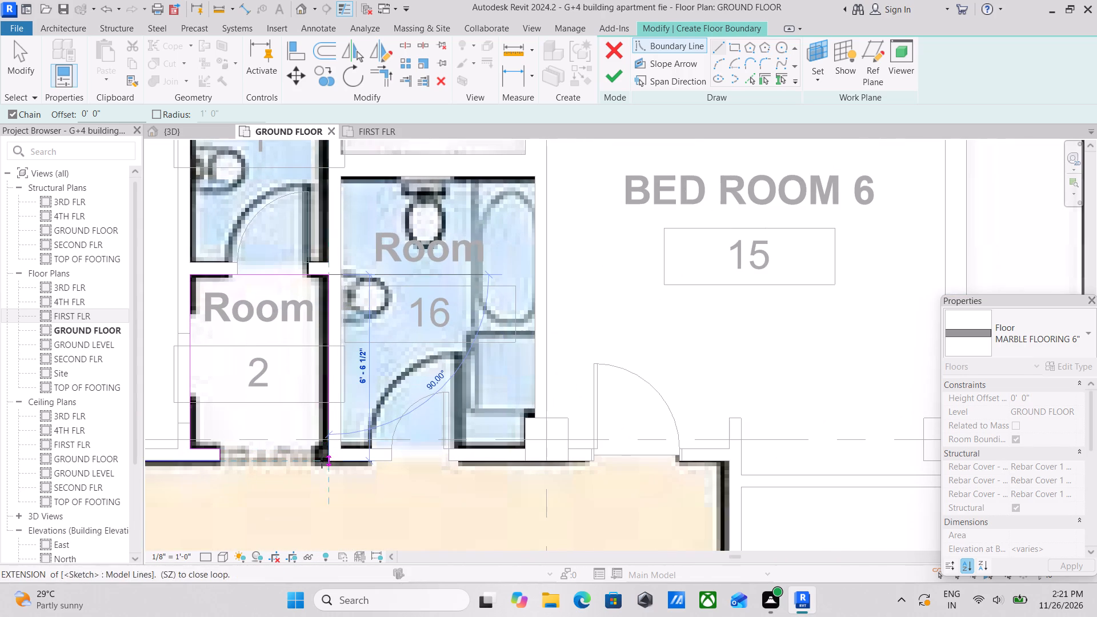
click(324, 464)
Draw the boundary line east along the corridor's north wall, past the Room 16 door, to the near jamb of the Bed Room 6 door.
middle_drag(349, 464, 265, 446)
middle_drag(326, 445, 325, 445)
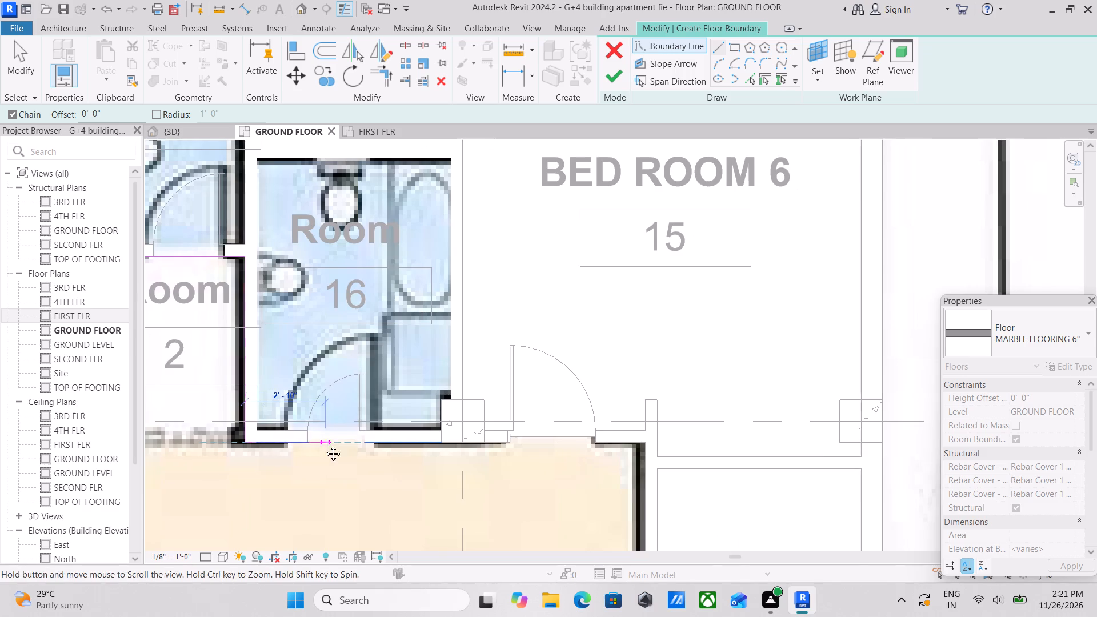
middle_drag(325, 445, 219, 411)
middle_drag(289, 410, 221, 410)
middle_drag(301, 413, 230, 419)
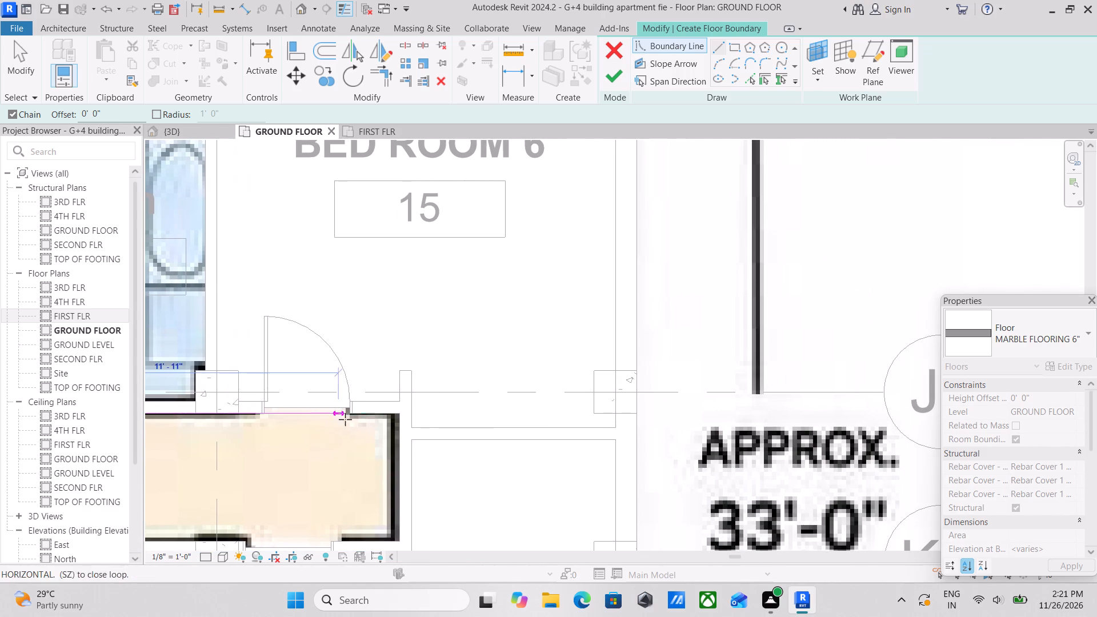
scroll(261, 408, up, 9)
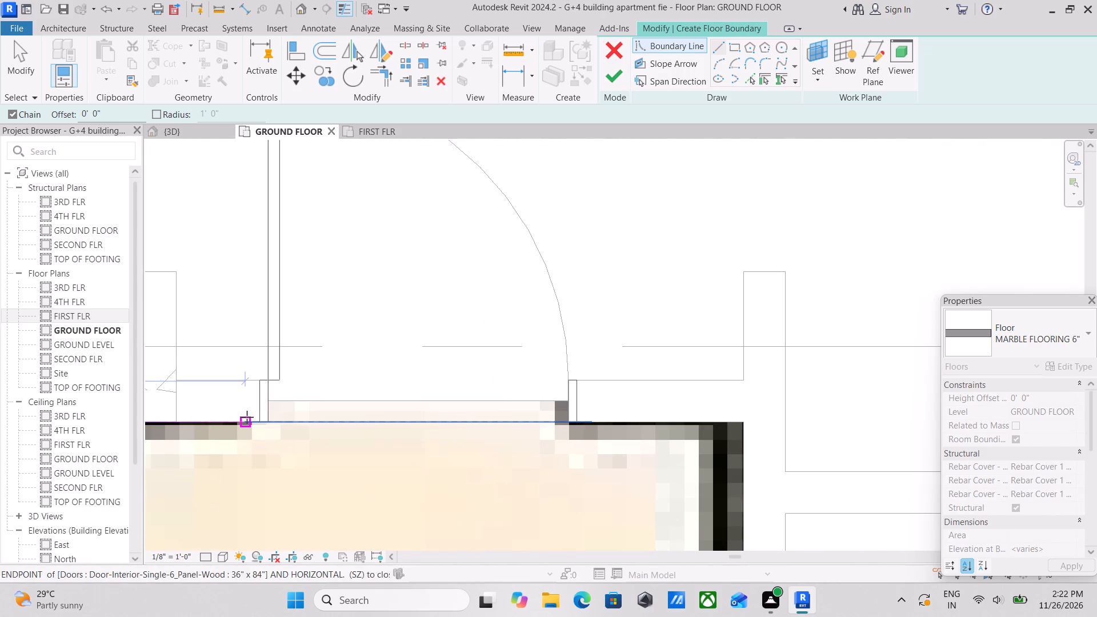
click(269, 420)
Trace the boundary around the Bed Room 6 door recess, 2 1/2" deep, back to the wall face at the far jamb.
click(269, 402)
middle_drag(301, 400, 279, 400)
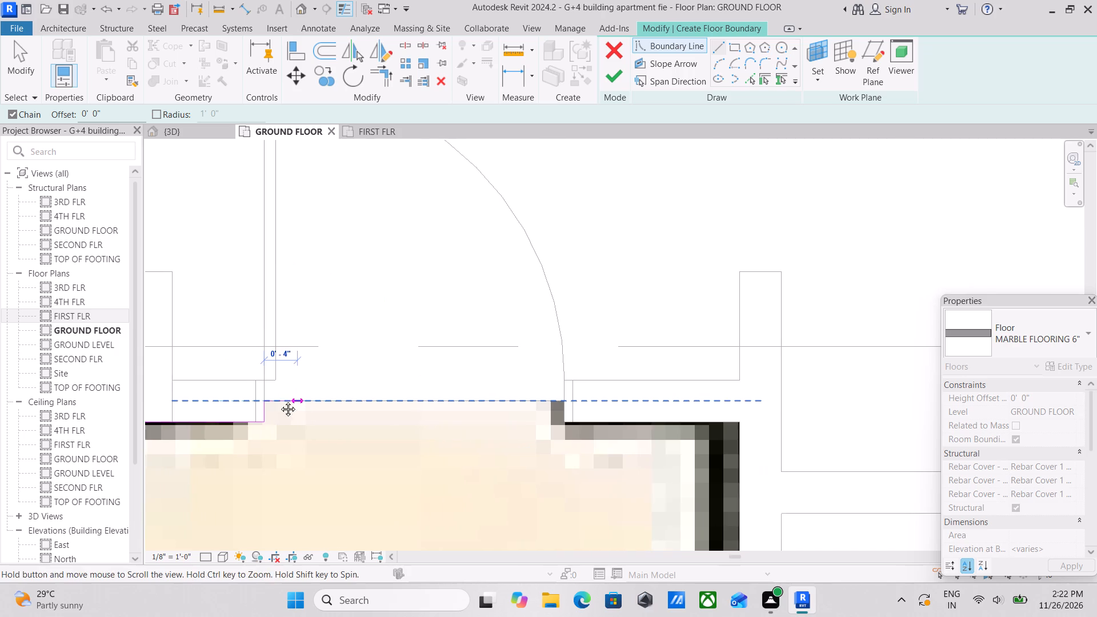
middle_drag(279, 400, 87, 398)
click(353, 398)
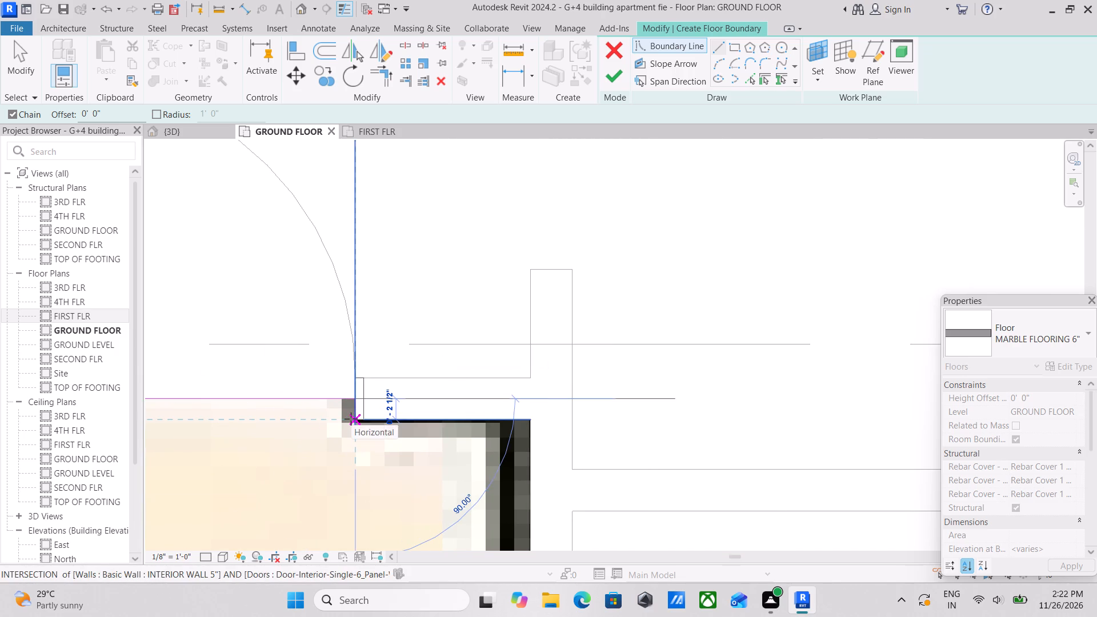
scroll(331, 422, up, 2)
middle_drag(332, 422, 269, 375)
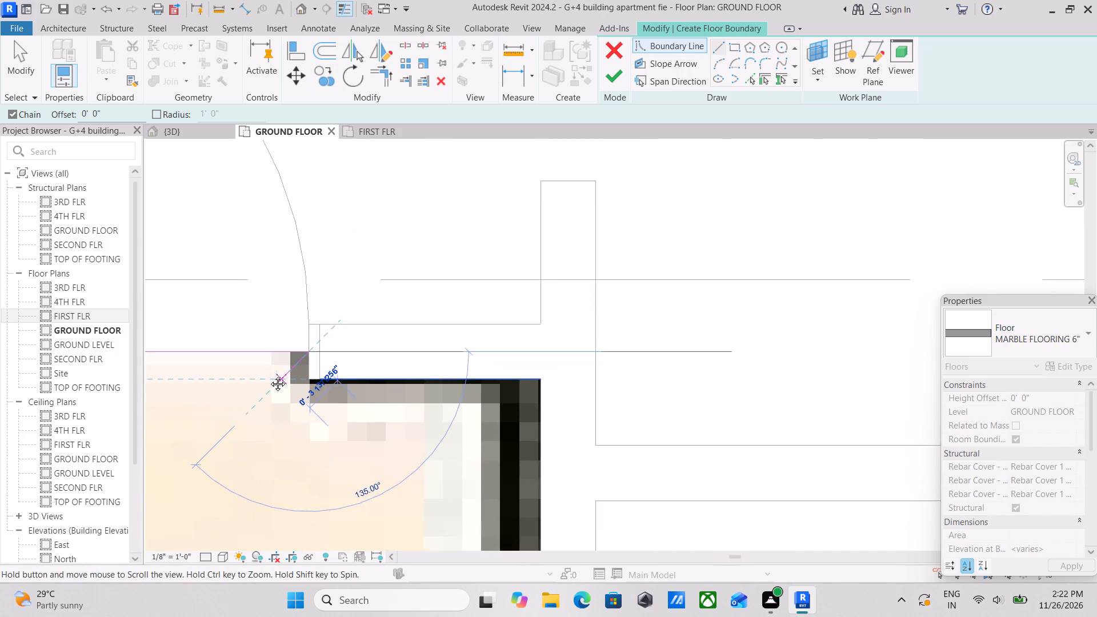
middle_drag(269, 375, 260, 367)
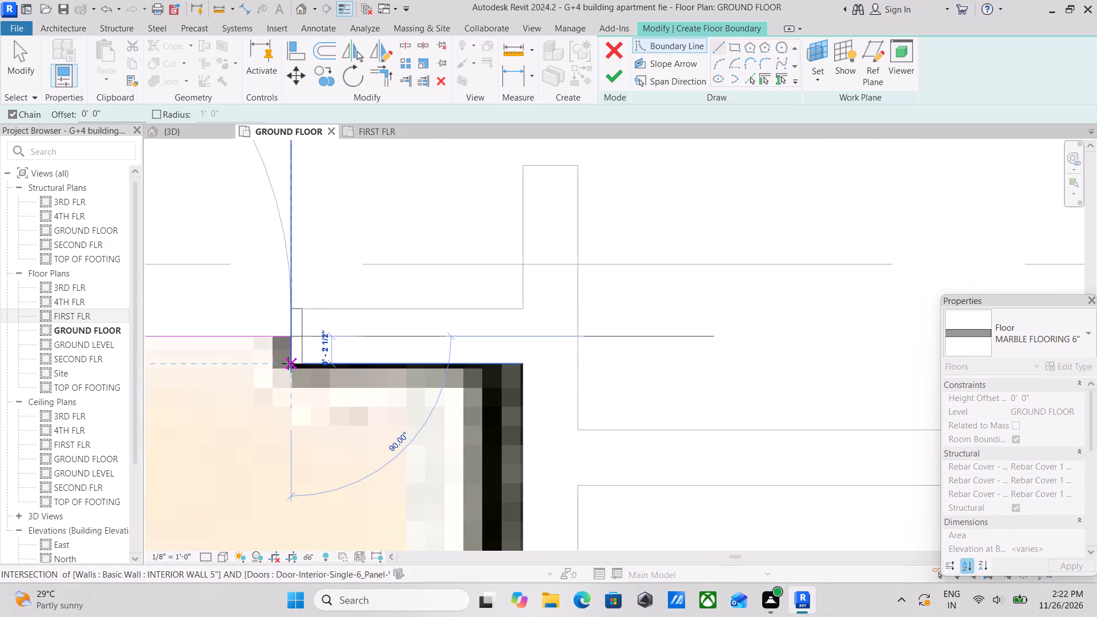
scroll(288, 363, up, 3)
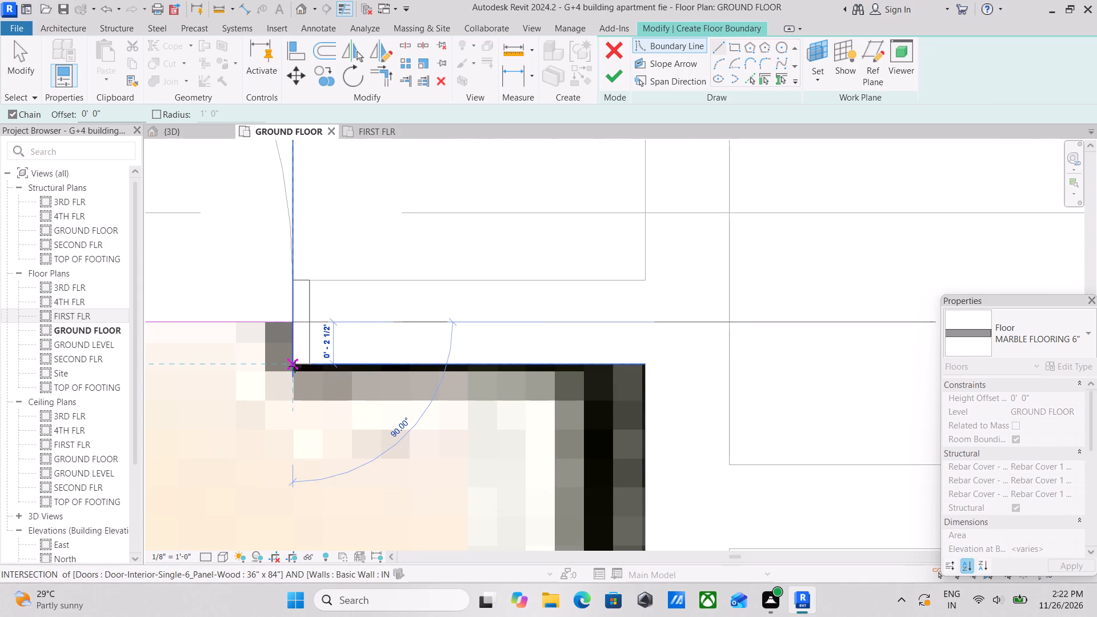
scroll(295, 367, up, 5)
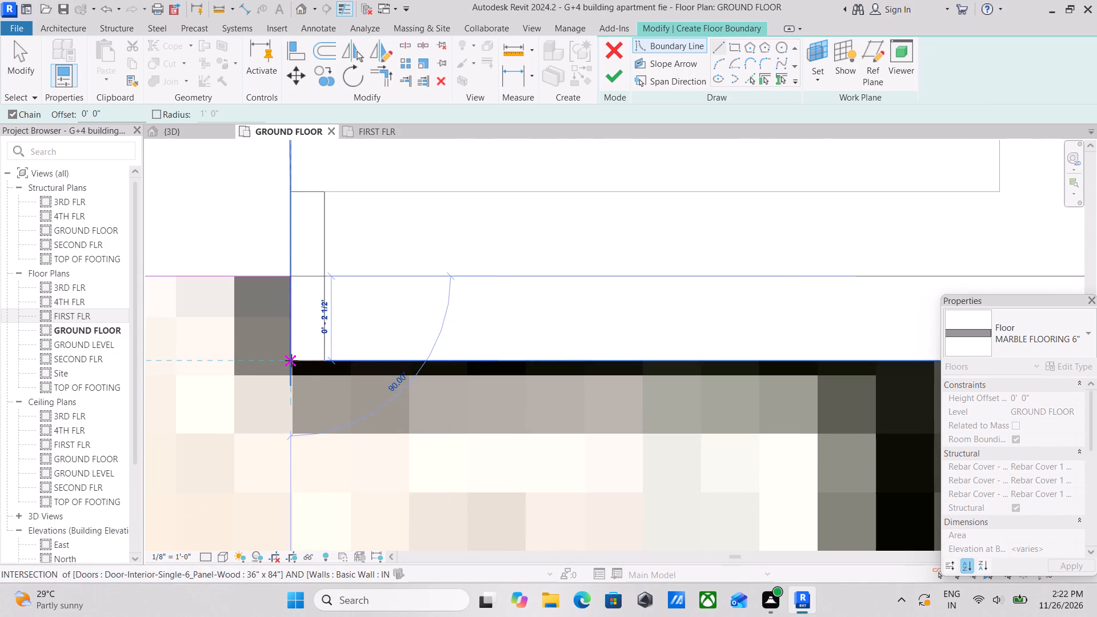
click(291, 360)
Draw the boundary line 1'-9" east from the Bed Room 6 door's far jamb to the corridor's northeast corner.
middle_drag(296, 360, 27, 371)
scroll(390, 374, down, 3)
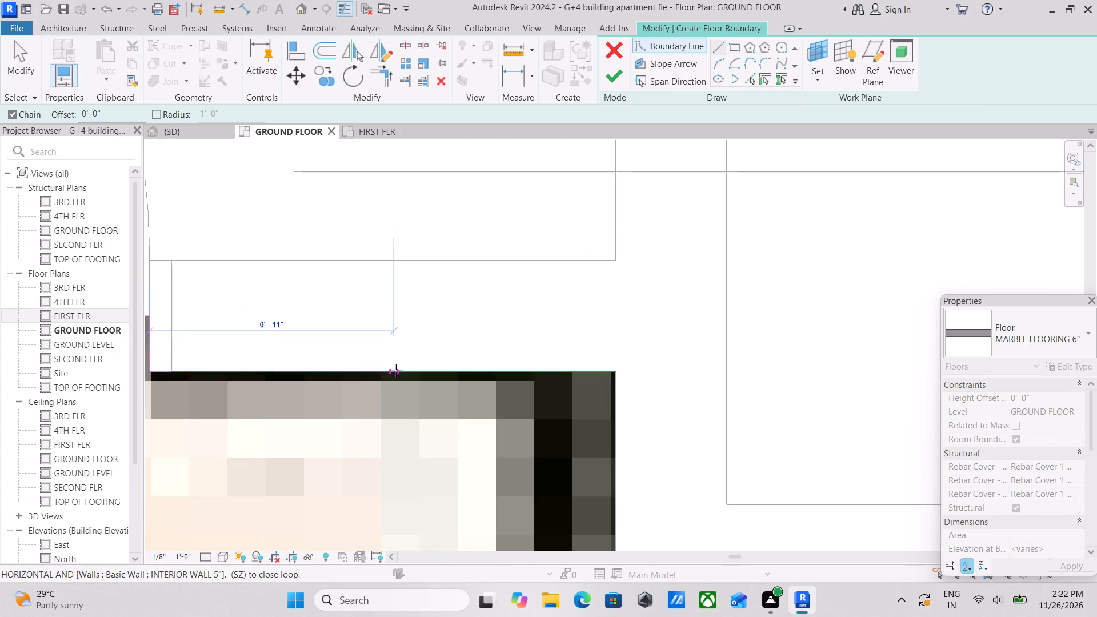
scroll(396, 371, down, 4)
scroll(30, 406, down, 1)
middle_drag(33, 406, 326, 391)
scroll(326, 391, down, 3)
middle_drag(235, 398, 426, 386)
scroll(261, 398, up, 4)
scroll(197, 316, up, 2)
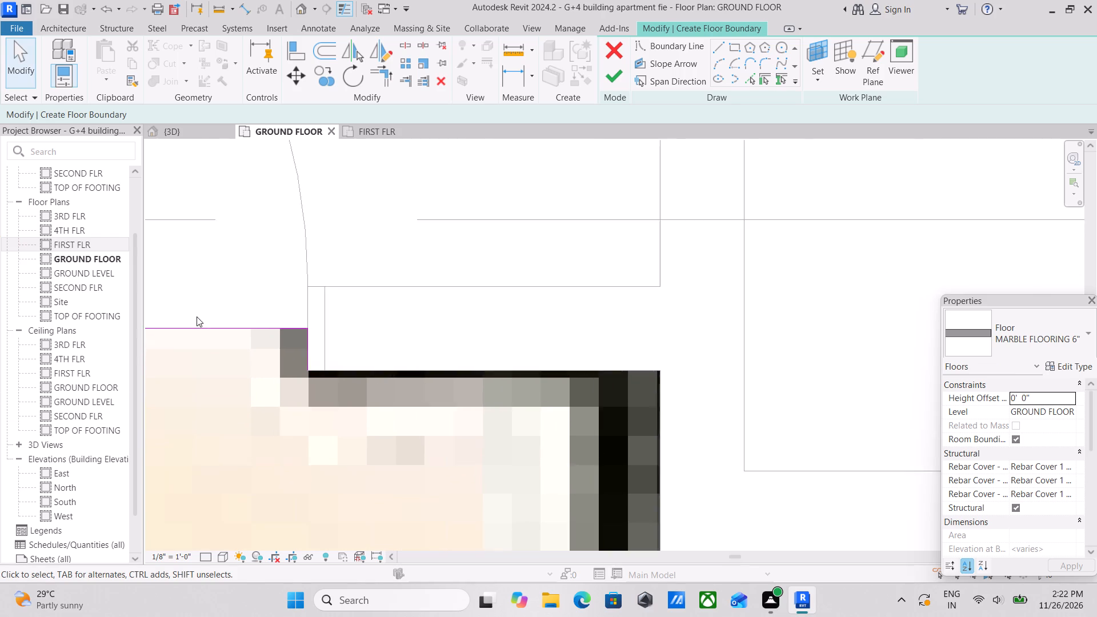
scroll(197, 316, up, 1)
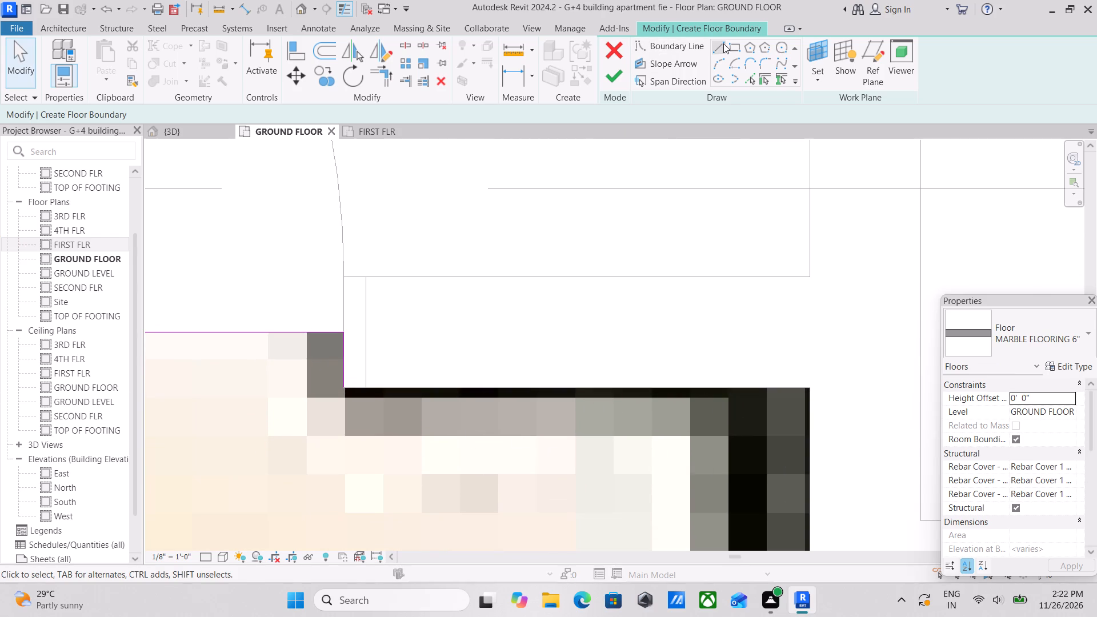
click(723, 43)
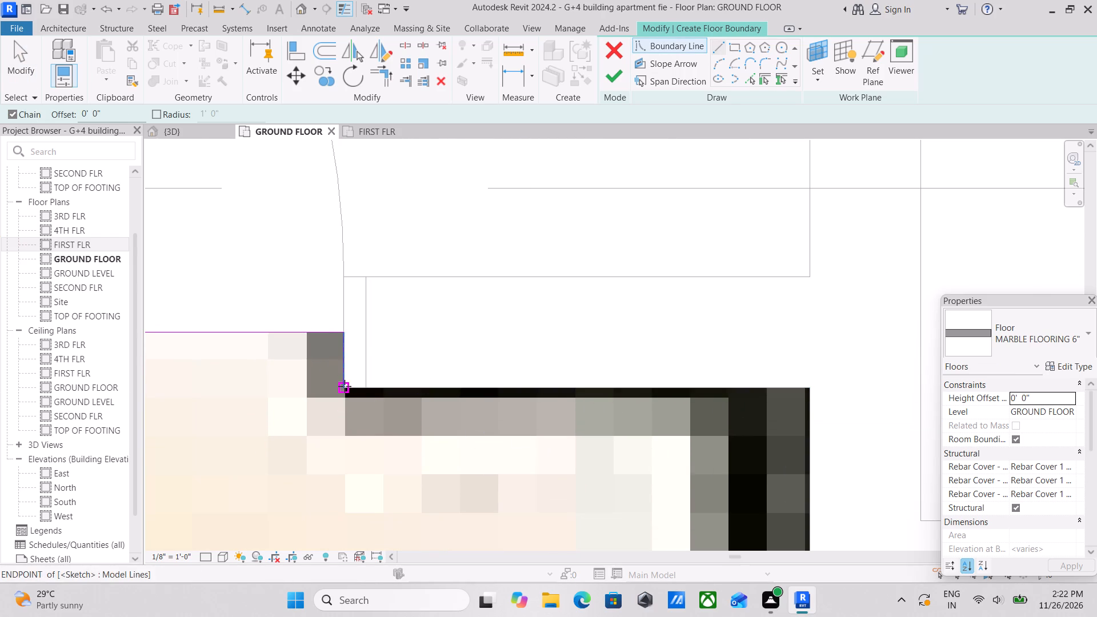
click(345, 386)
middle_drag(574, 386, 399, 384)
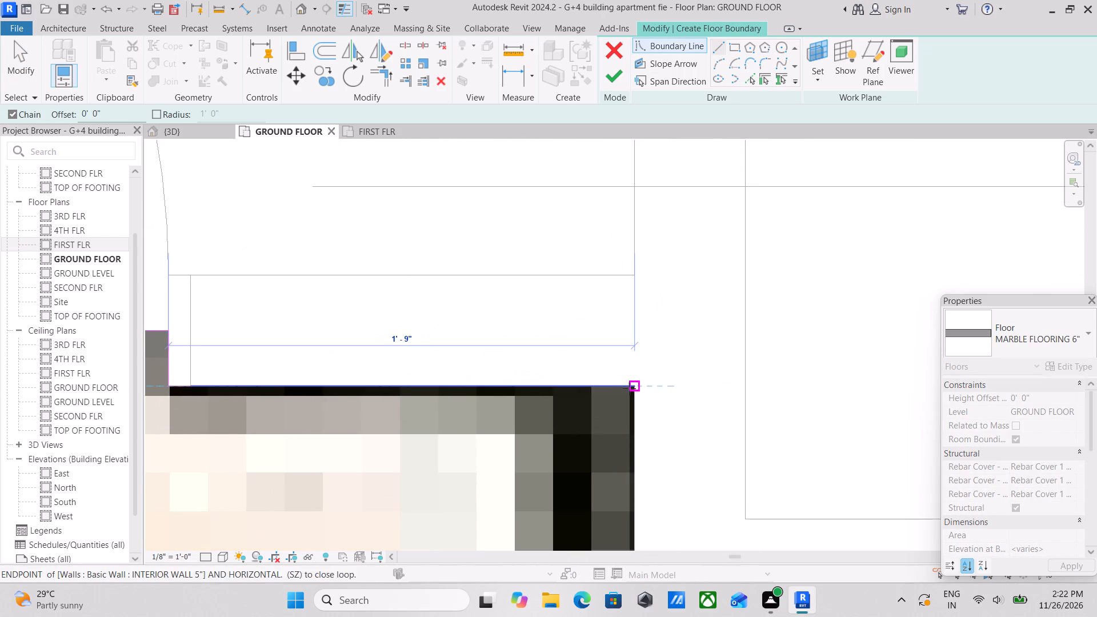
click(629, 388)
Trace the boundary 4'-6" down the corridor's east wall and 2'-5" west to the near jamb of the Bed Room 3 door.
scroll(629, 388, down, 5)
middle_drag(604, 436, 683, 202)
scroll(689, 457, down, 9)
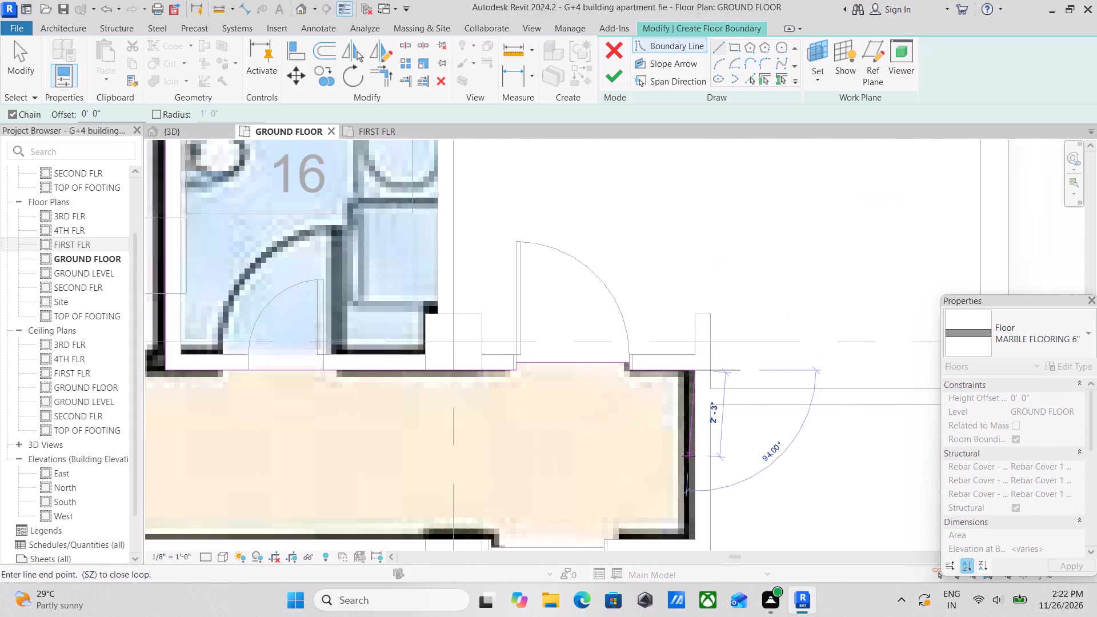
middle_drag(679, 440, 680, 289)
scroll(692, 377, up, 2)
click(696, 390)
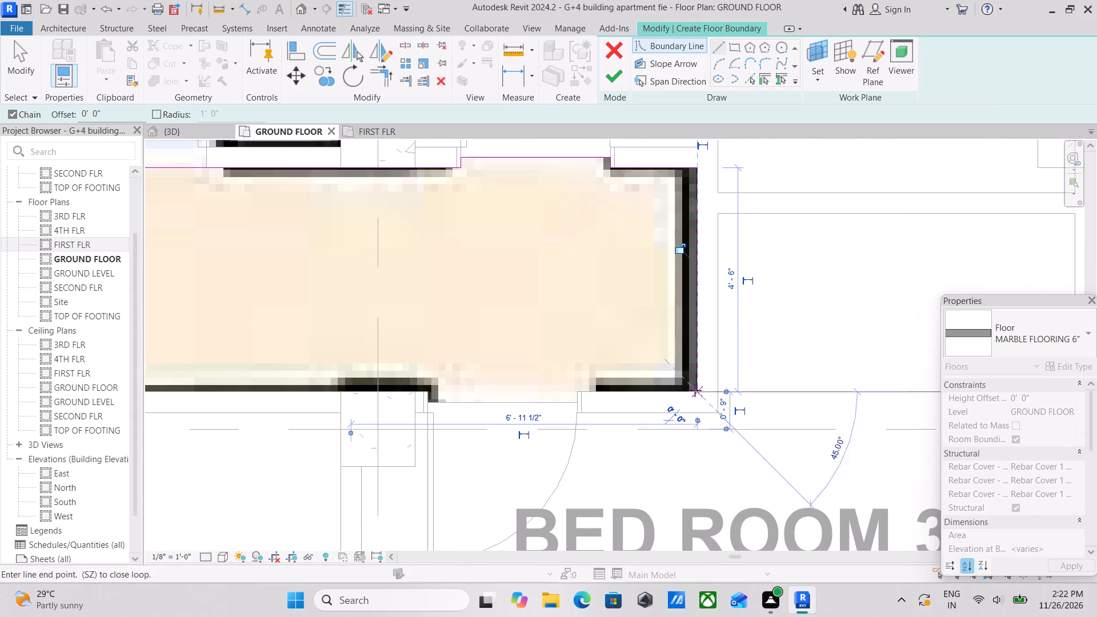
scroll(576, 389, up, 6)
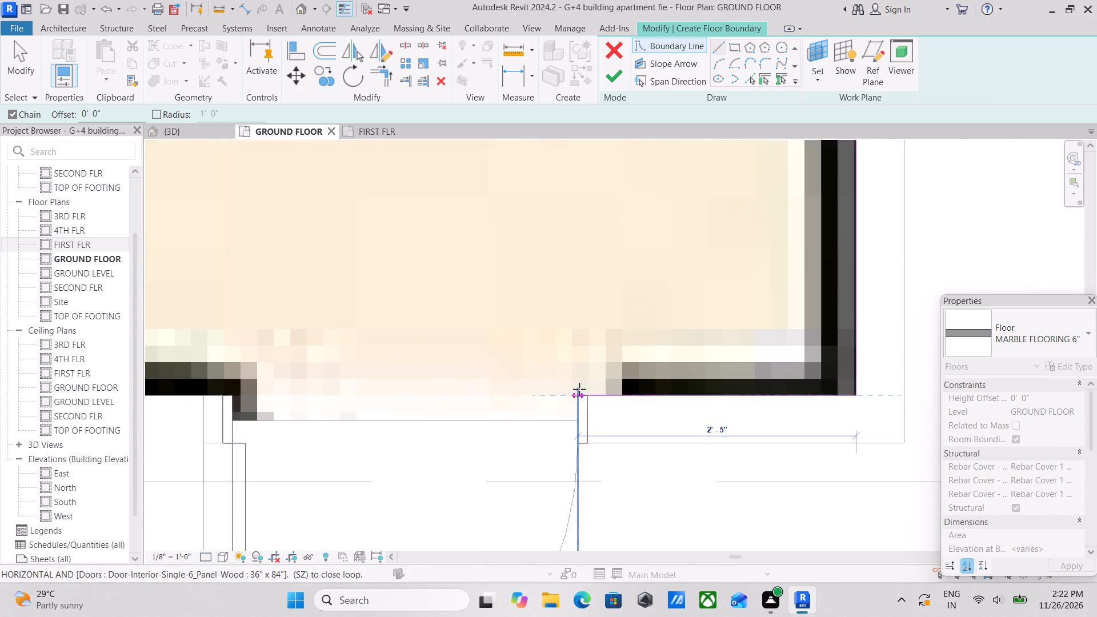
scroll(579, 389, up, 5)
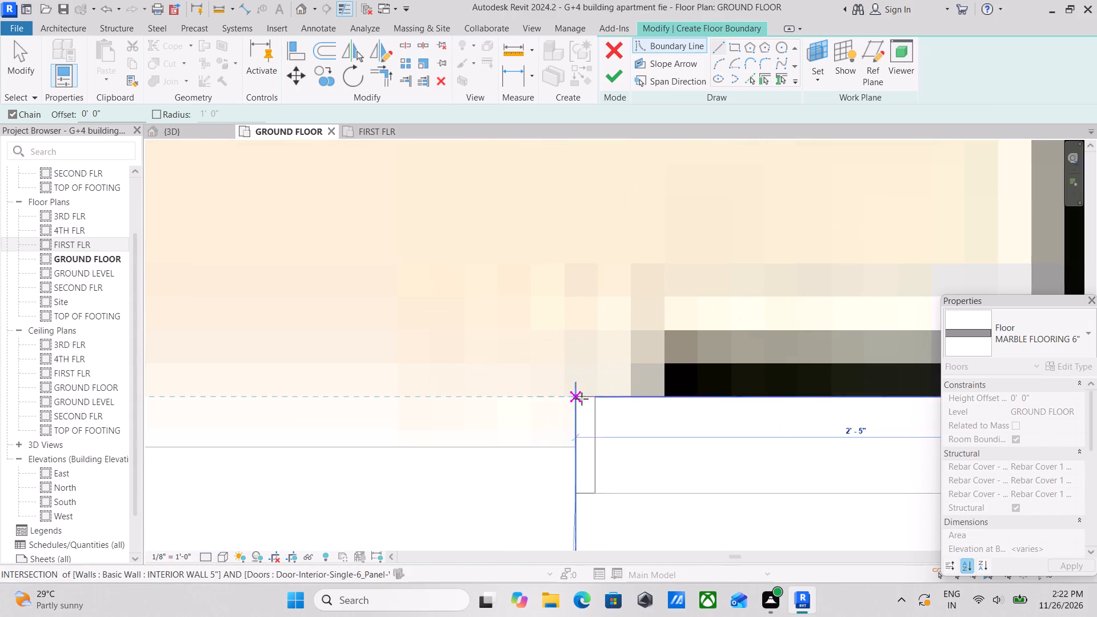
click(579, 397)
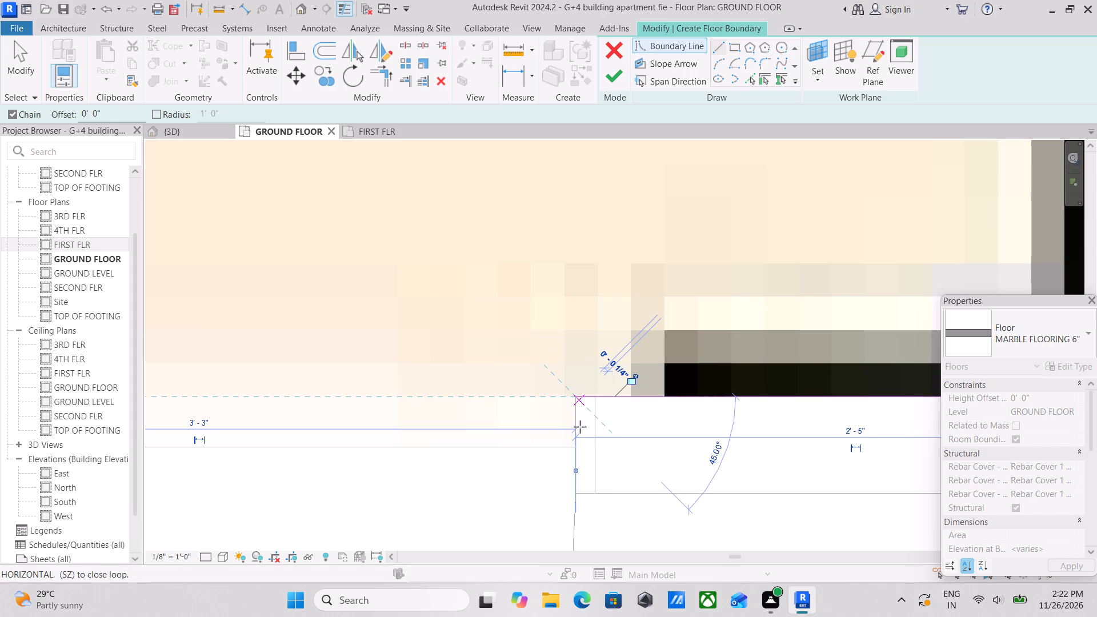
Trace the boundary around the Bed Room 3 door recess, about 3'-3" wide, back to the corridor's south wall face.
click(574, 444)
middle_drag(475, 448, 849, 390)
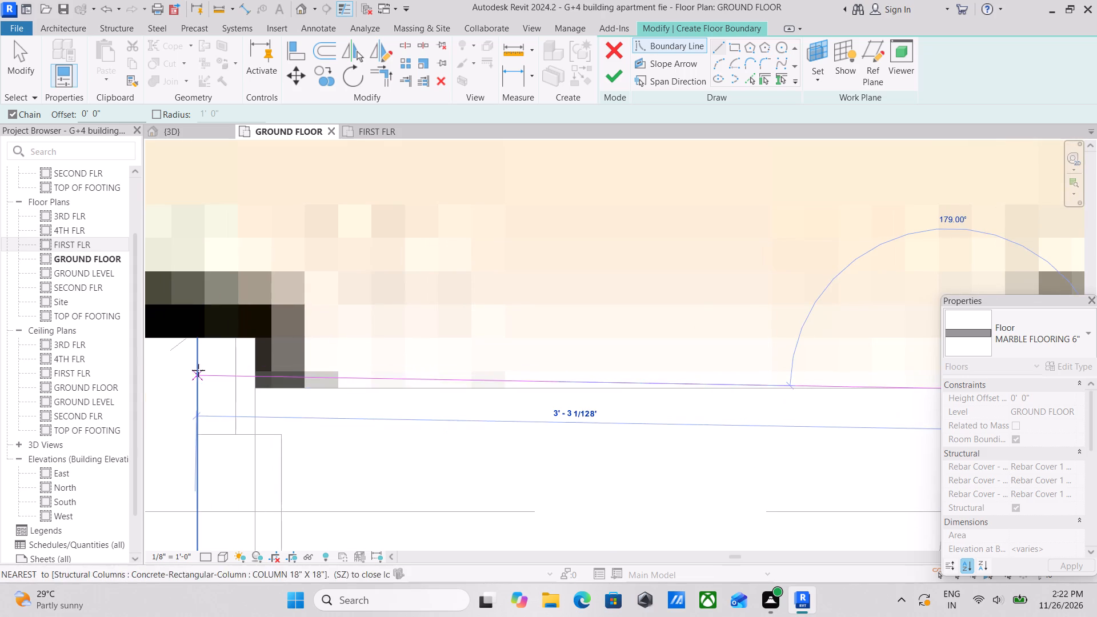
click(254, 387)
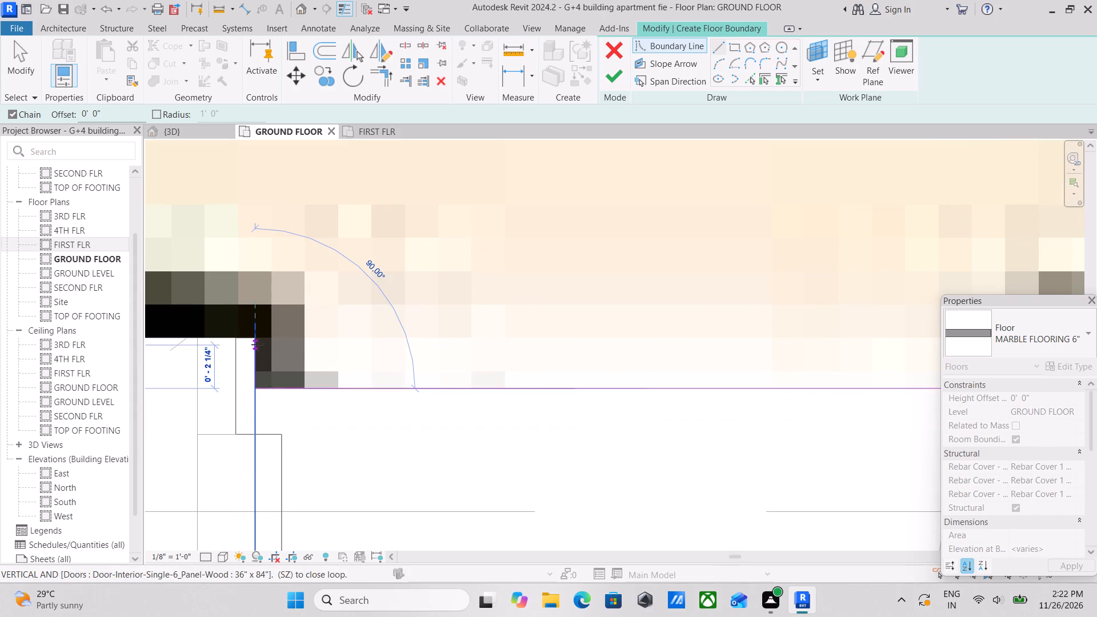
scroll(252, 336, up, 3)
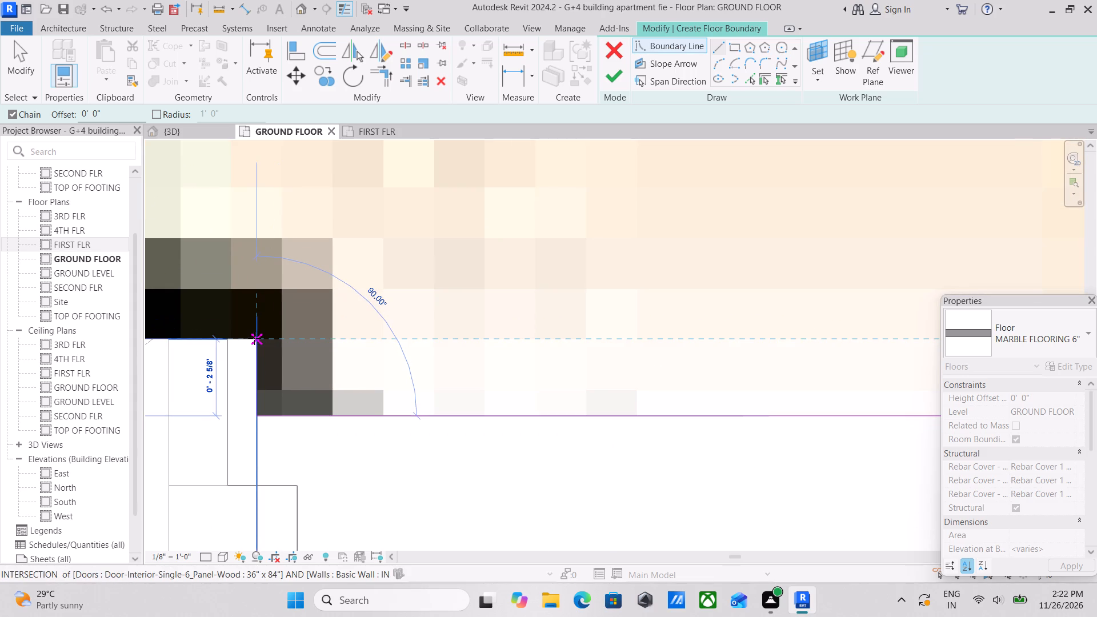
click(254, 338)
Draw the boundary line about 13'-1" west along the corridor's south wall to the wall corner at the south recess.
middle_drag(221, 340, 516, 346)
scroll(356, 353, down, 4)
middle_drag(359, 356, 583, 384)
scroll(583, 384, up, 1)
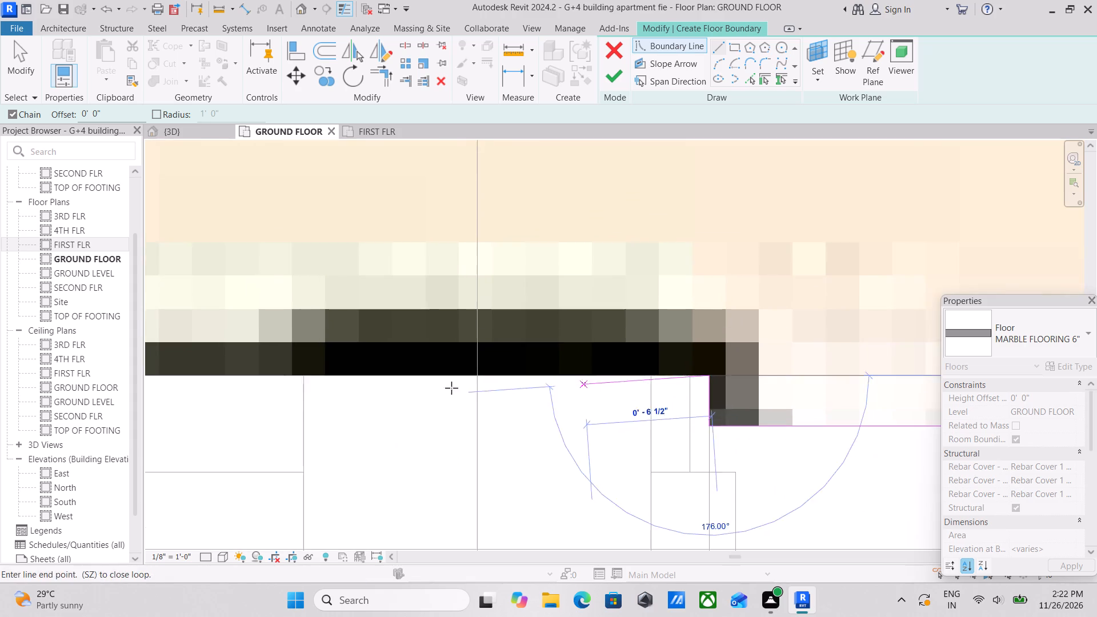
scroll(310, 379, down, 9)
middle_drag(311, 379, 598, 398)
scroll(598, 398, up, 1)
scroll(413, 400, down, 8)
middle_drag(377, 400, 676, 426)
scroll(483, 426, up, 7)
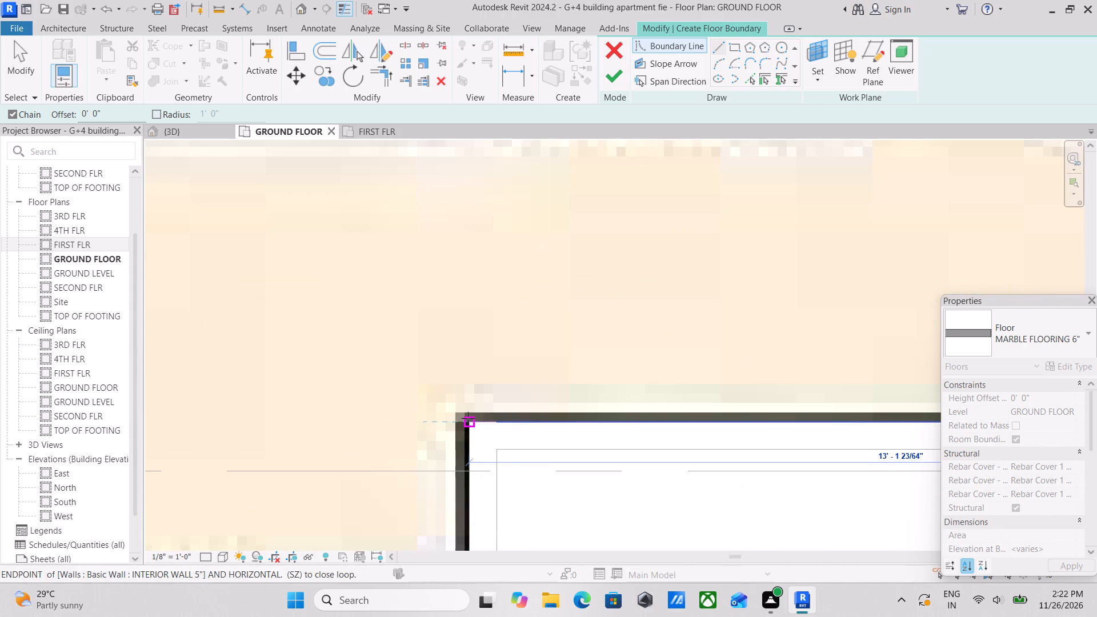
click(468, 418)
Trace the boundary 2'-6 1/2" down the south recess's east side and 10'-8 1/2" west along its bottom wall.
middle_drag(470, 465, 504, 282)
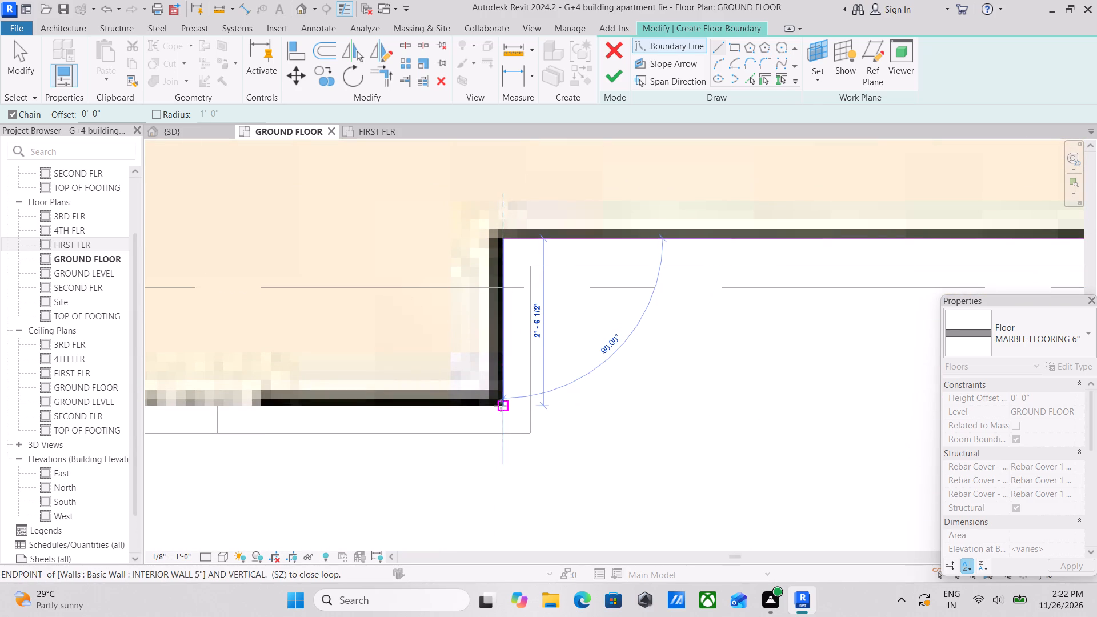
click(501, 406)
middle_drag(339, 402, 608, 379)
scroll(608, 379, down, 1)
middle_drag(350, 368, 569, 357)
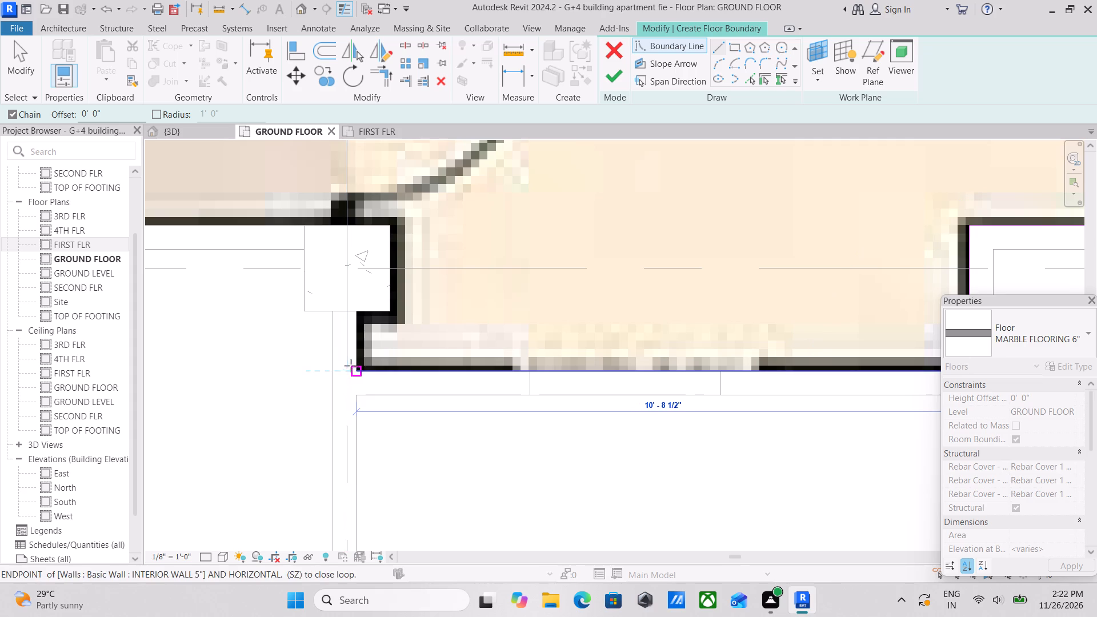
click(356, 367)
Trace the boundary up the recess's west wall and around the 18" x 18" column, 7" east and 1'-6" up its east face.
click(360, 314)
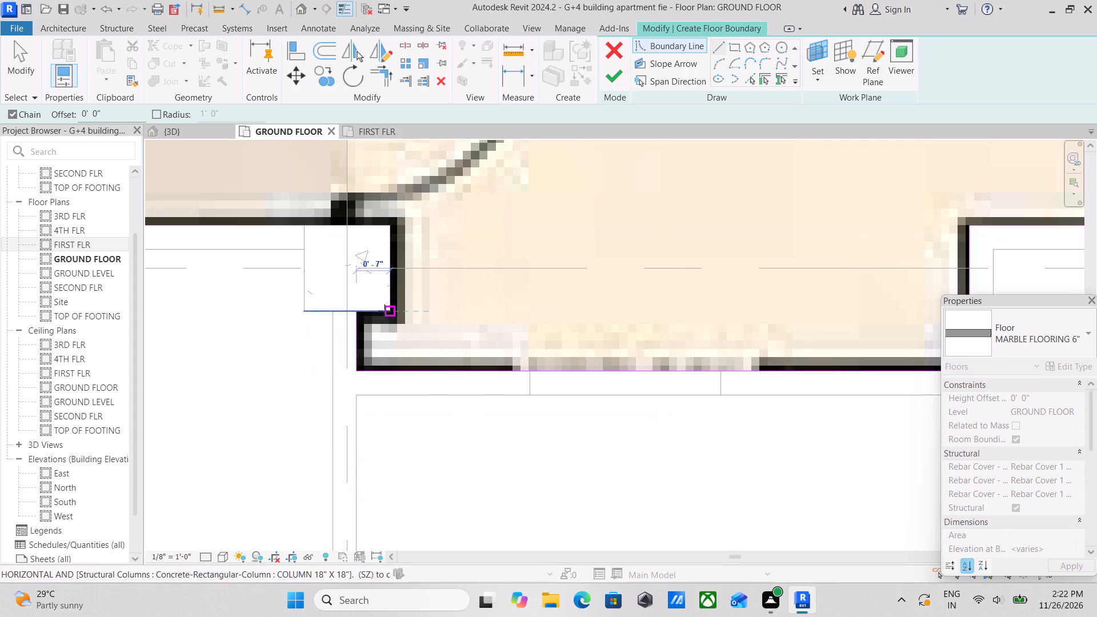
click(388, 311)
middle_drag(389, 257, 398, 431)
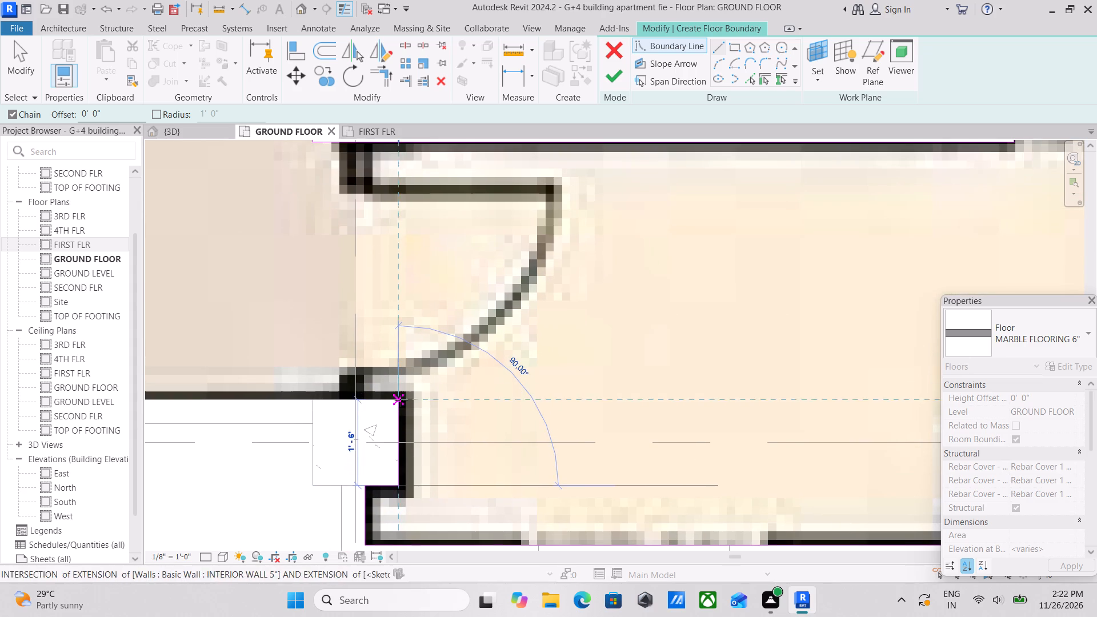
scroll(401, 402, up, 5)
click(398, 400)
Draw the boundary line west along the corridor's south wall to the short wall stub beside the cross-corridor door.
middle_drag(241, 403, 261, 403)
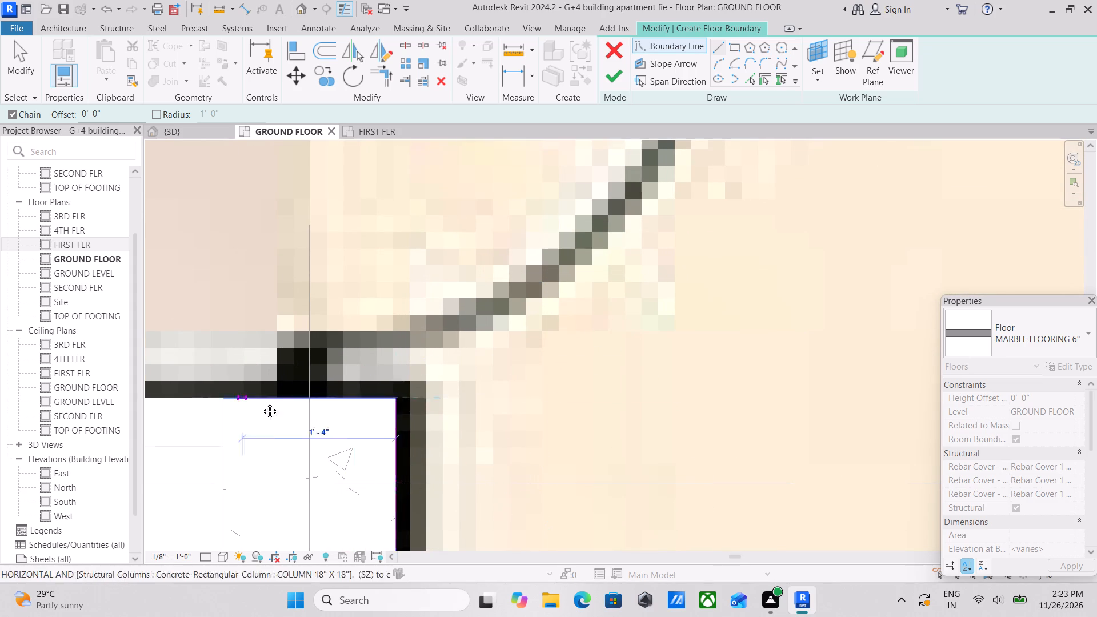
middle_drag(261, 403, 556, 372)
scroll(361, 370, down, 3)
middle_drag(360, 370, 758, 393)
scroll(419, 411, down, 6)
middle_drag(419, 411, 810, 411)
scroll(529, 396, up, 4)
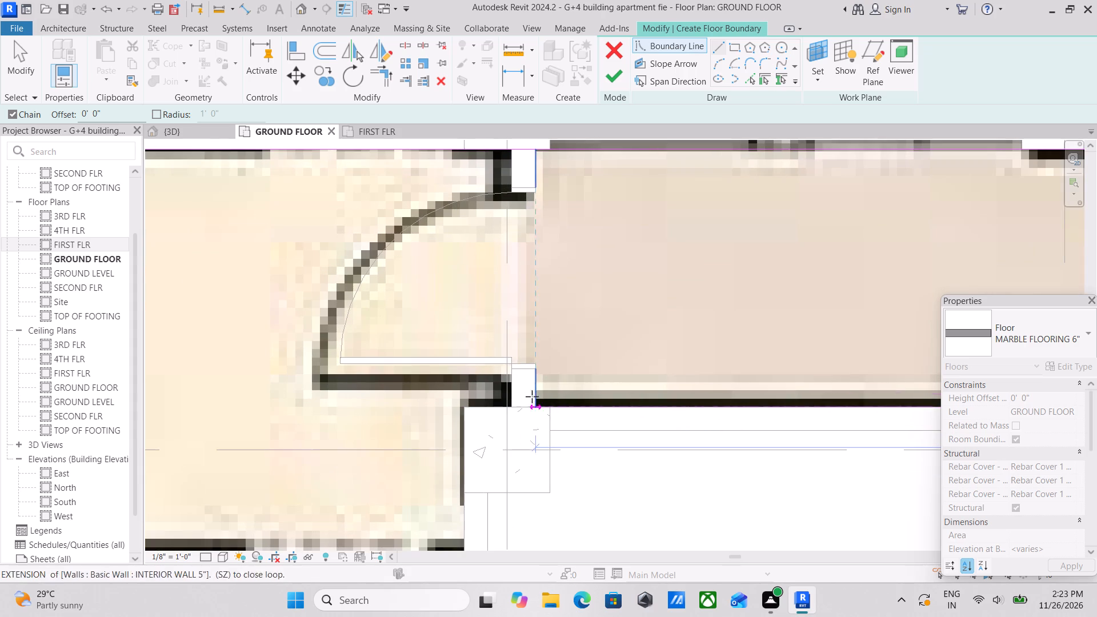
scroll(537, 408, up, 2)
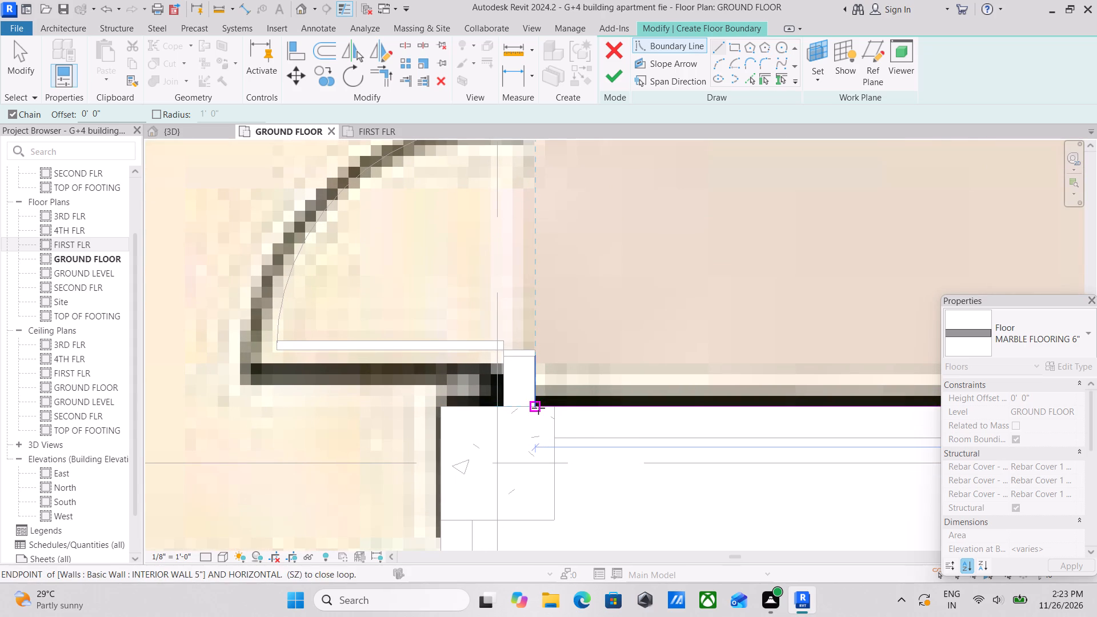
click(538, 408)
Trace the boundary around the door's wall stub, 9" up, 5" west and back down, and 10" west to the column corner.
scroll(535, 350, up, 6)
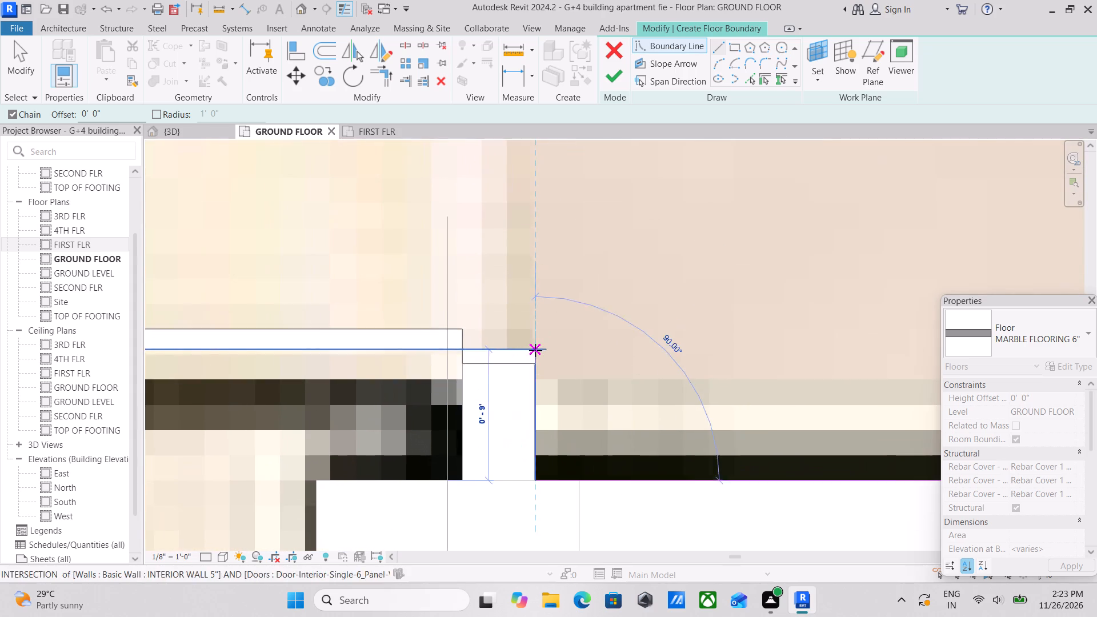
click(530, 347)
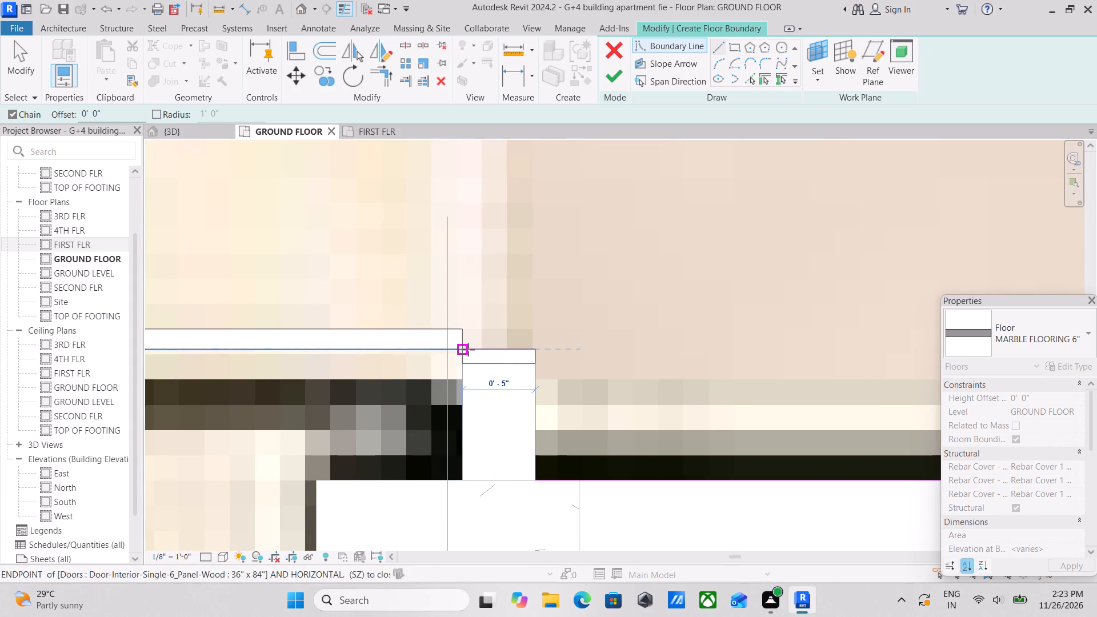
click(467, 350)
click(463, 481)
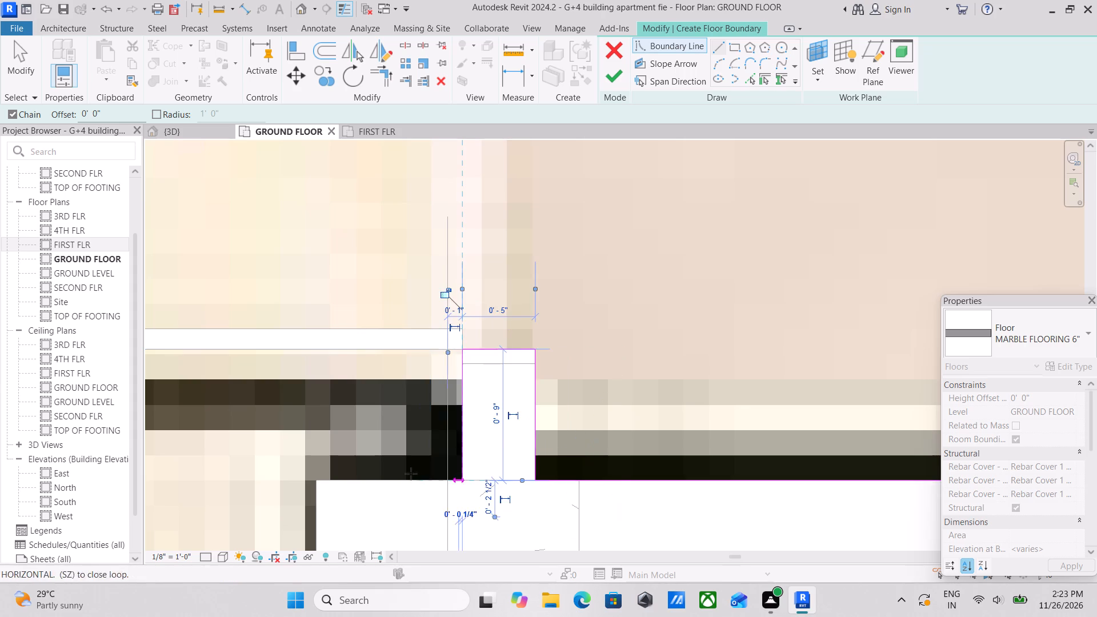
middle_drag(410, 473, 634, 348)
click(538, 359)
Draw the boundary line south along Room 6's east wall to the inner face of the exterior wall.
scroll(538, 359, down, 3)
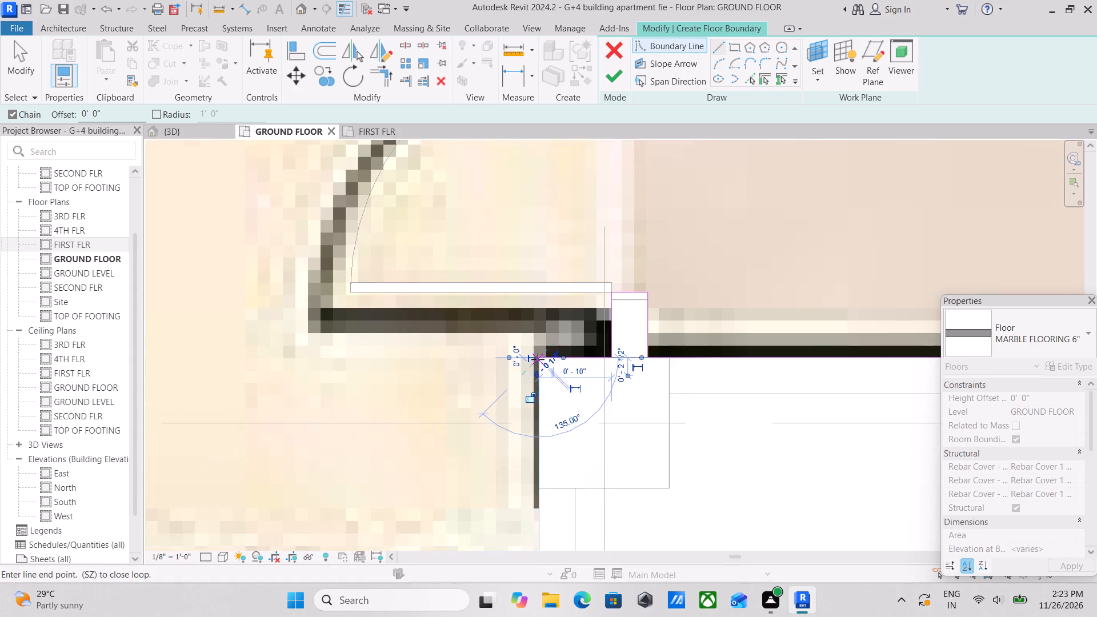
scroll(538, 359, down, 6)
middle_drag(538, 369, 581, 252)
scroll(574, 335, down, 7)
middle_drag(574, 335, 579, 265)
scroll(579, 263, down, 3)
scroll(580, 375, up, 2)
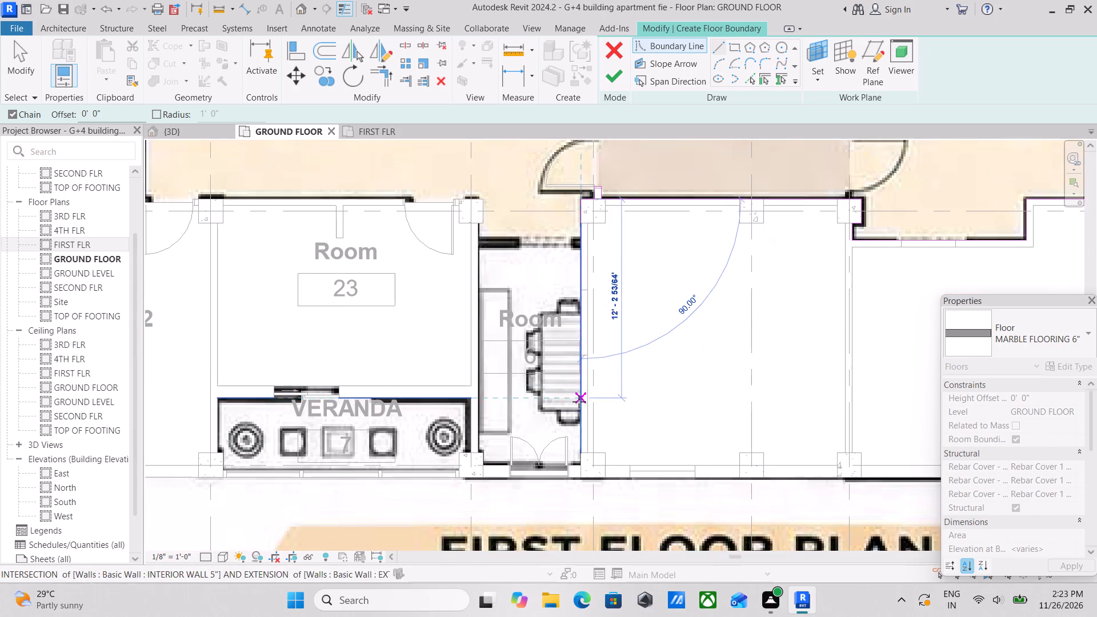
middle_drag(587, 394, 598, 316)
scroll(591, 358, up, 8)
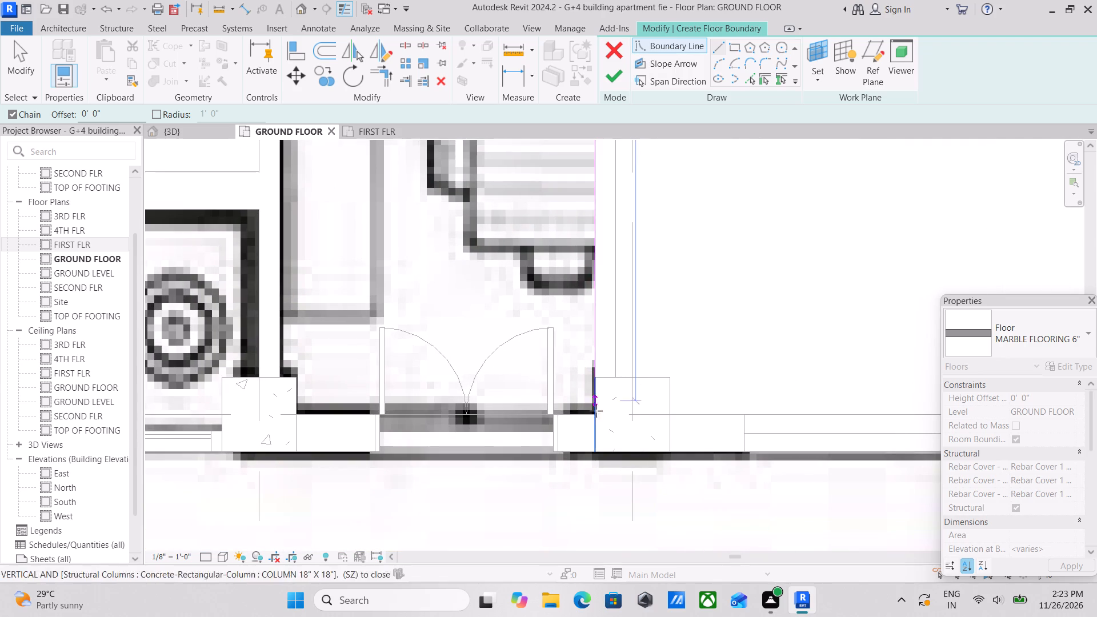
click(596, 418)
Trace the boundary around Room 6's double entrance door opening, about 3'-7" wide, back to the exterior wall's inner face.
click(558, 420)
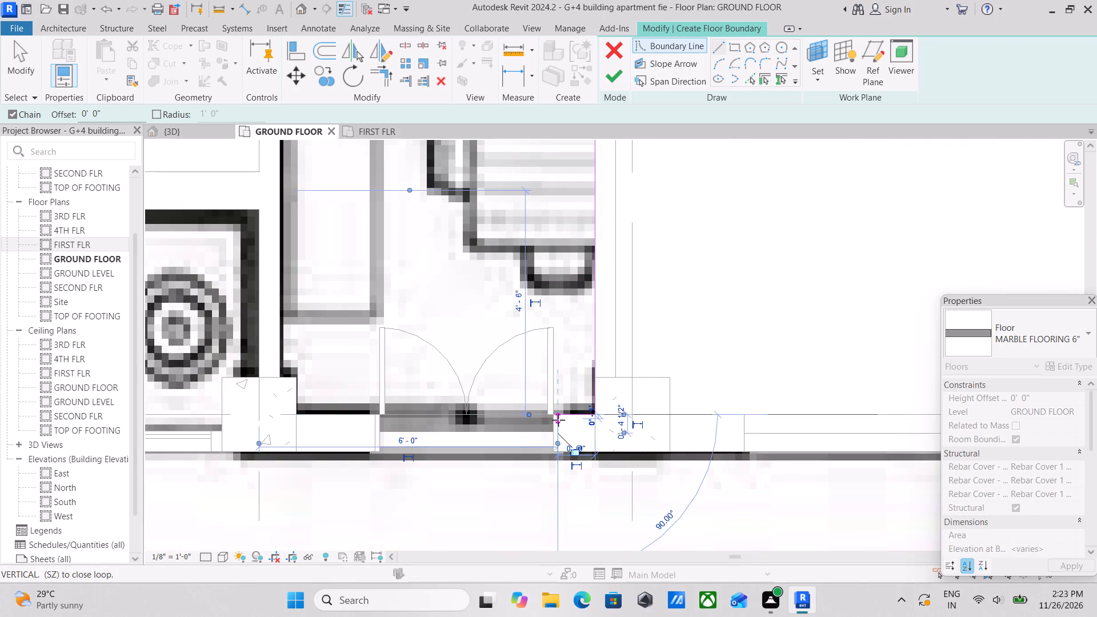
click(559, 452)
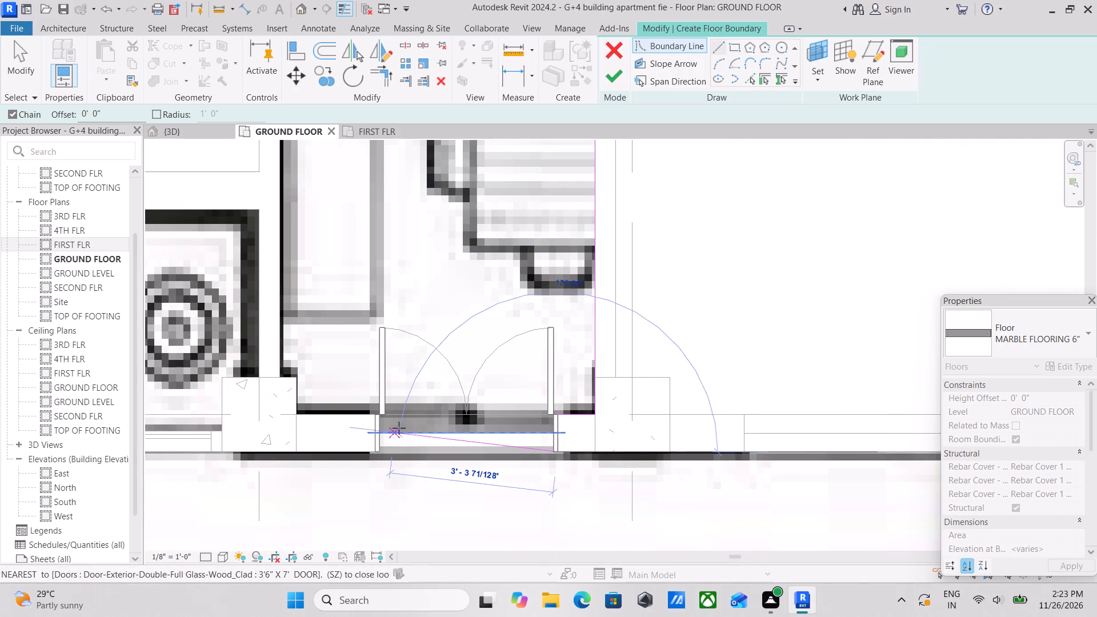
middle_drag(406, 431, 539, 420)
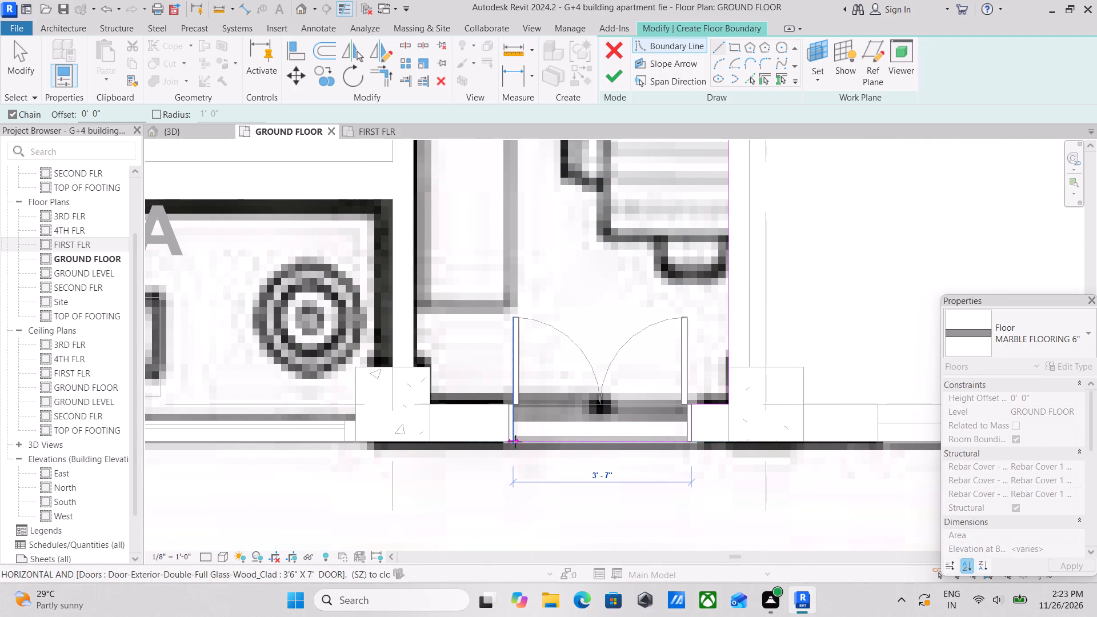
click(513, 442)
scroll(505, 395, up, 3)
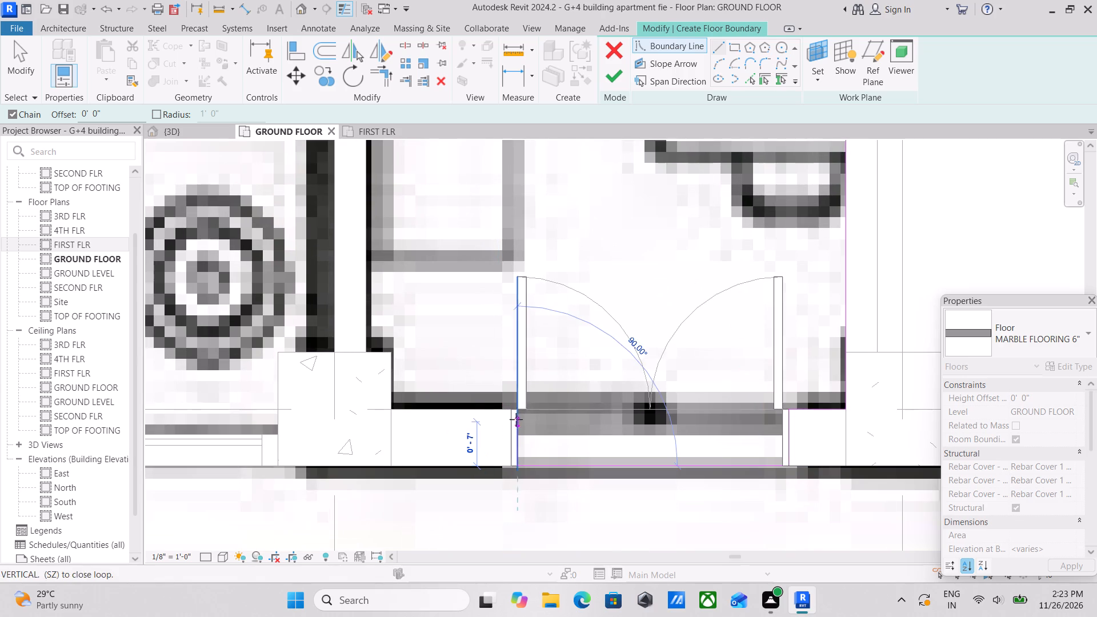
click(517, 410)
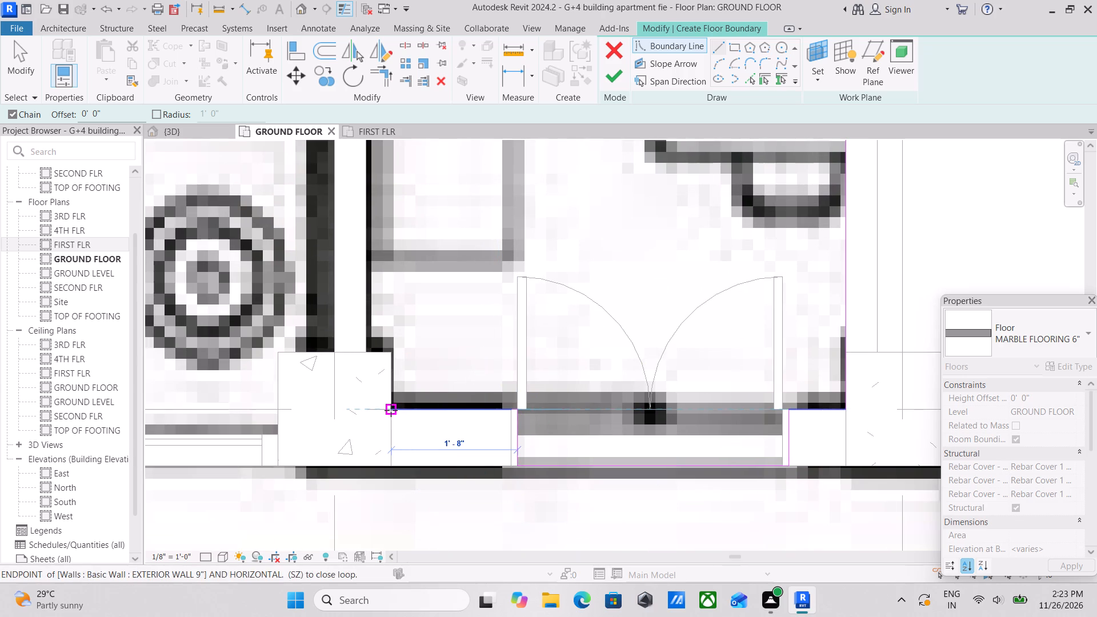
Trace the boundary 1'-8" west to the column, up its east face and 4" west to Room 6's west wall.
click(391, 410)
click(389, 356)
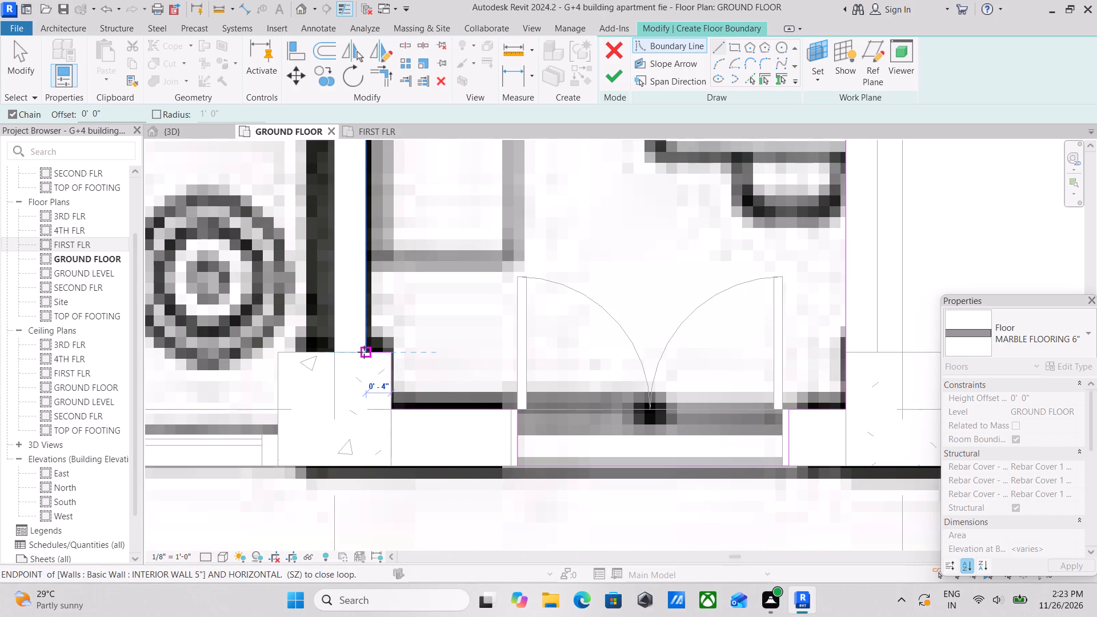
click(364, 352)
Trace the boundary north along Room 6's west wall and around the upper column, 4" east and 1'-6" up its face.
middle_drag(357, 280, 438, 470)
scroll(440, 338, down, 7)
middle_drag(435, 364, 501, 560)
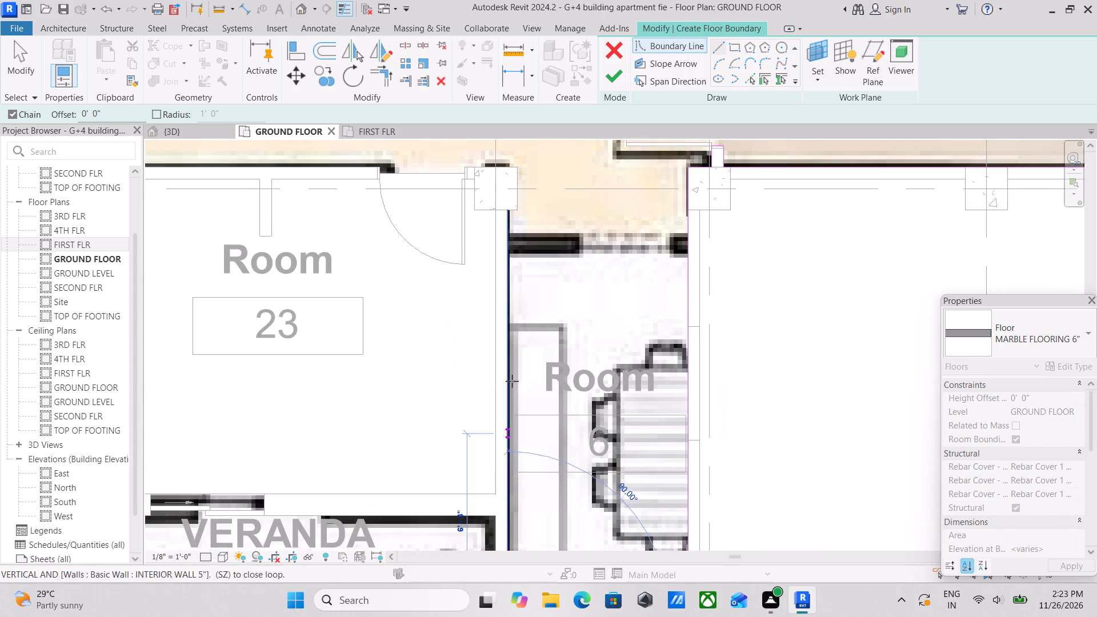
scroll(509, 360, down, 2)
middle_drag(509, 373, 516, 492)
scroll(522, 418, up, 7)
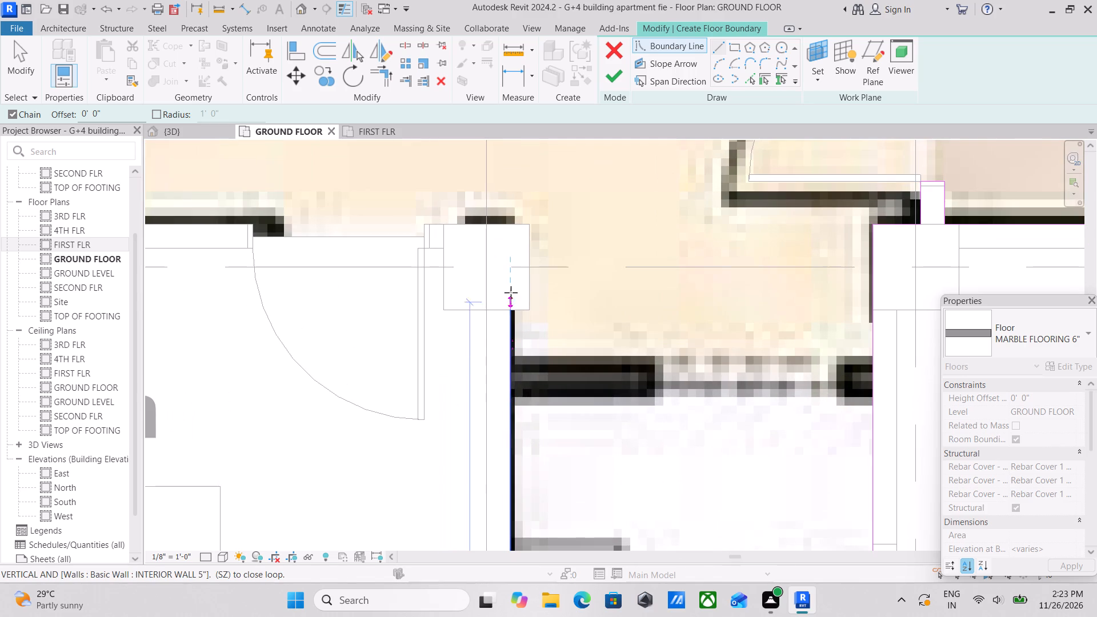
click(509, 312)
click(528, 311)
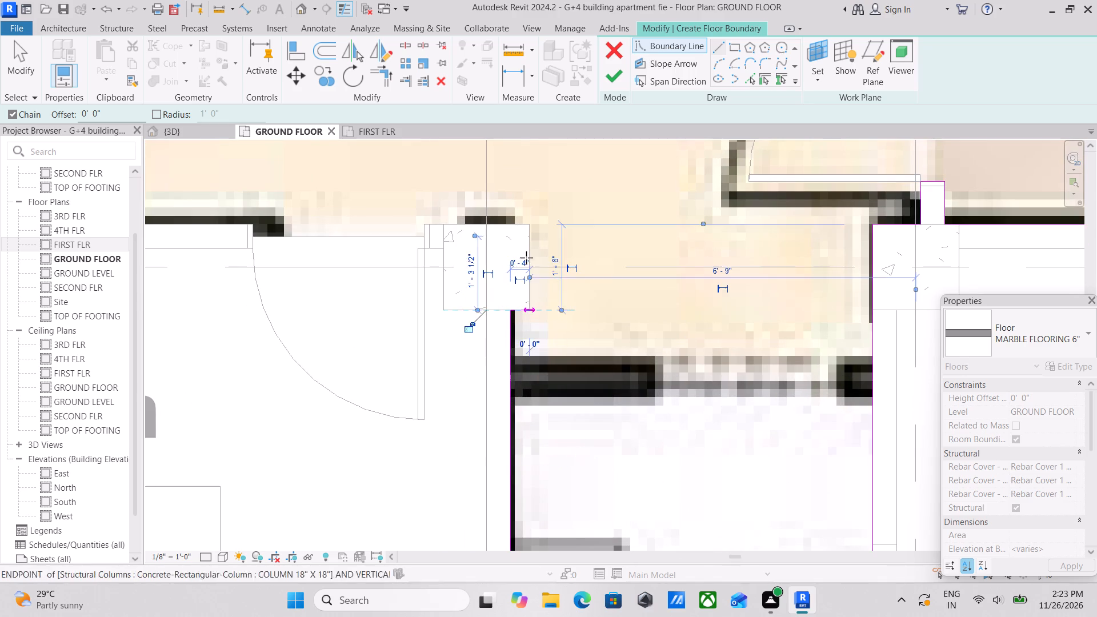
middle_drag(526, 254, 538, 338)
click(540, 310)
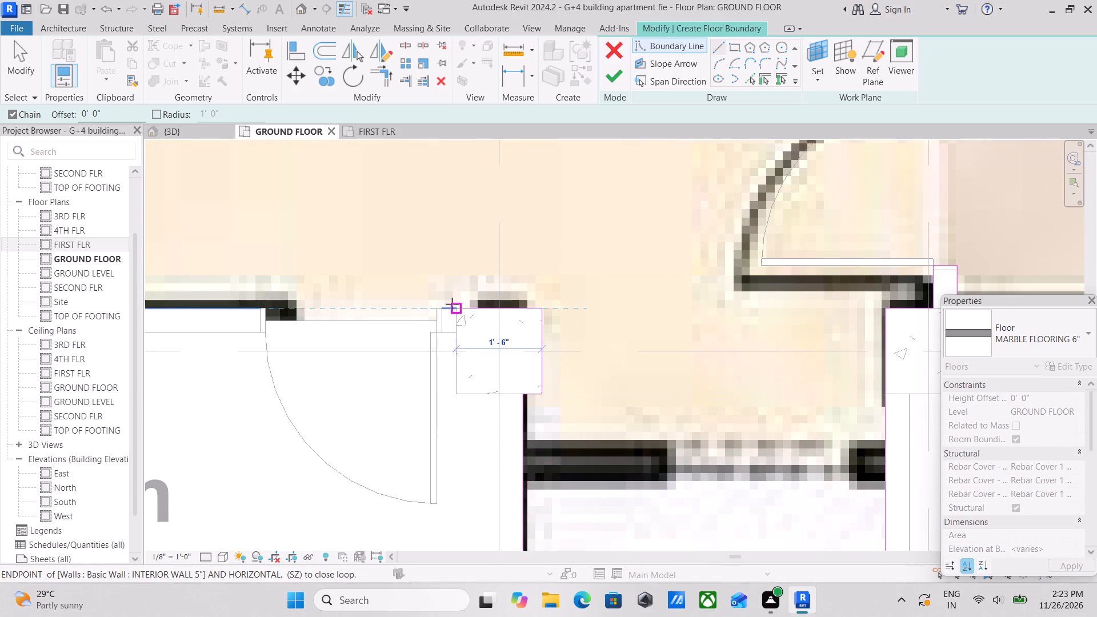
Draw the boundary line west along the corridor's south wall, above Room 23, to the Bed Room 2 door jamb.
middle_drag(425, 303, 719, 314)
middle_drag(511, 314, 748, 318)
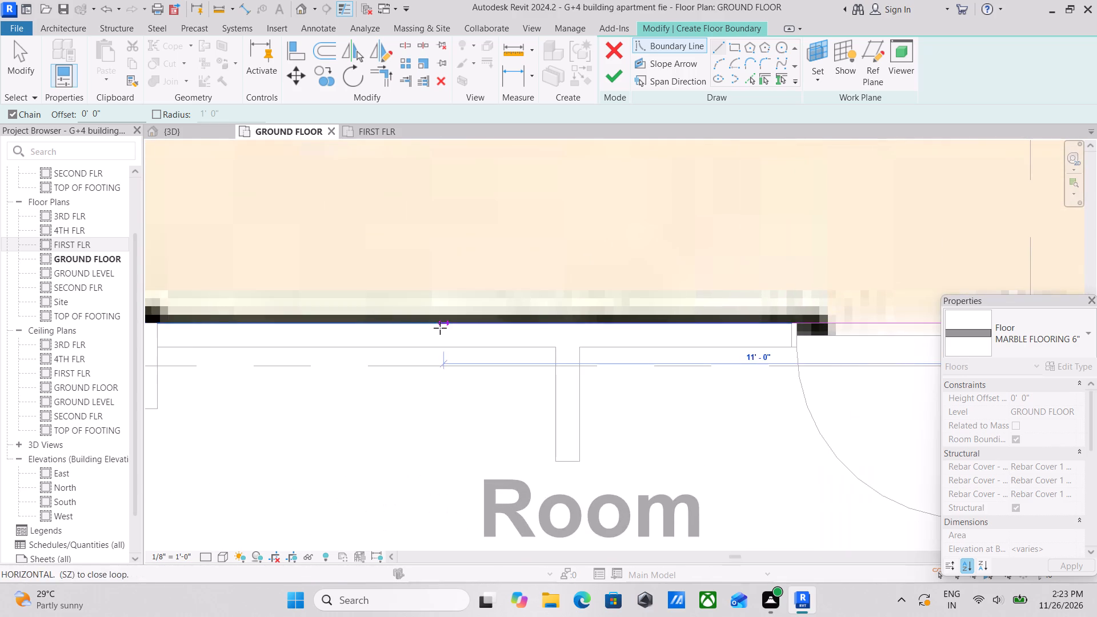
middle_drag(440, 328, 753, 335)
middle_drag(490, 330, 800, 324)
scroll(715, 315, up, 1)
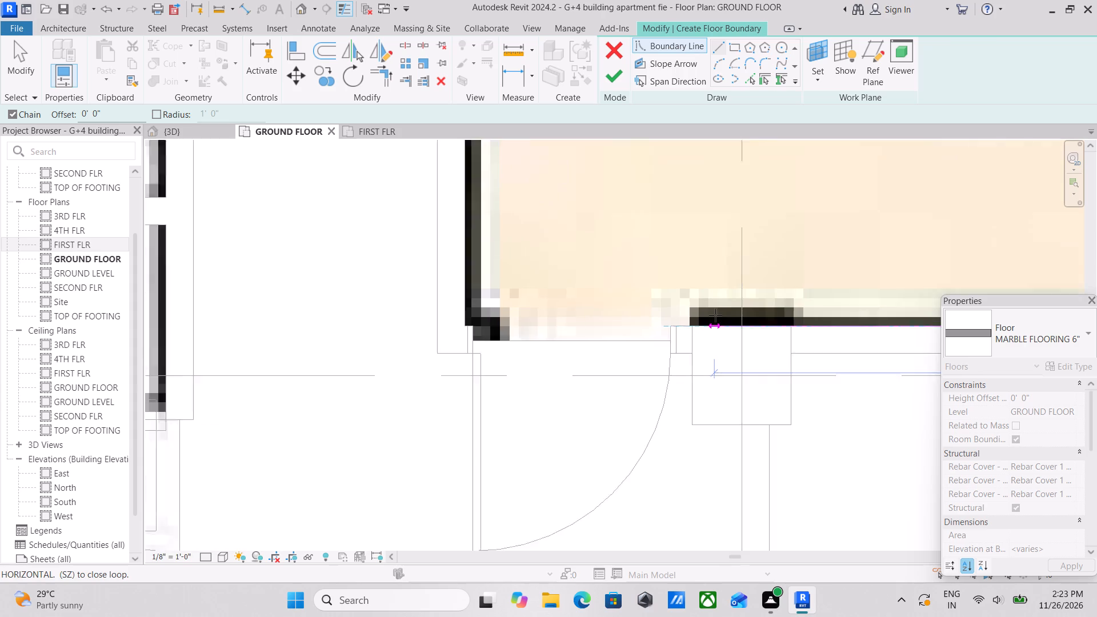
scroll(715, 315, up, 2)
scroll(652, 323, up, 3)
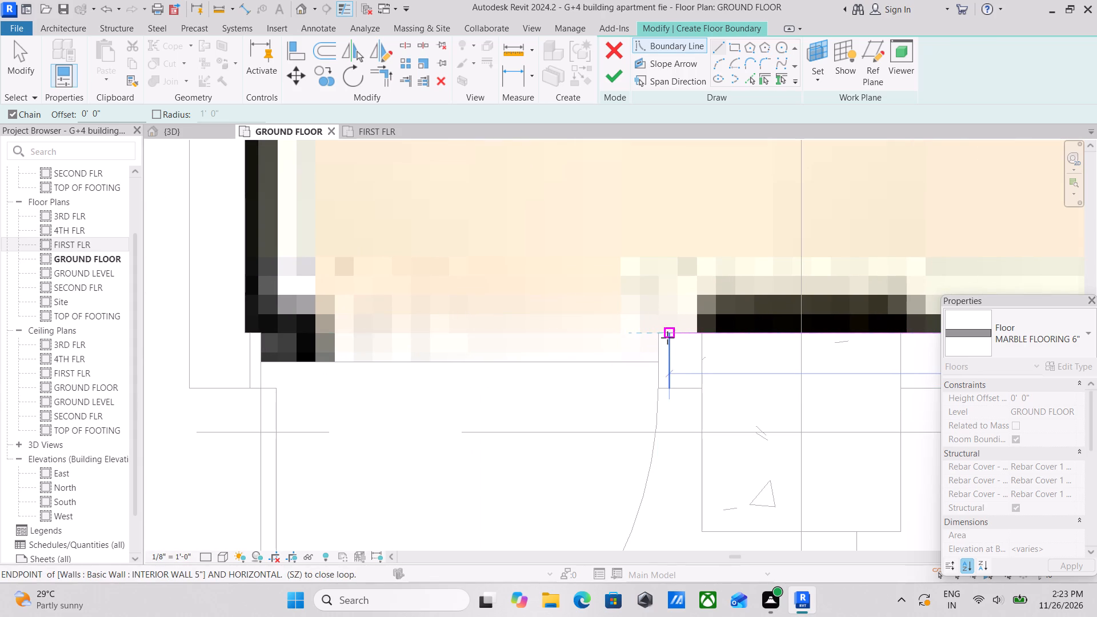
click(659, 338)
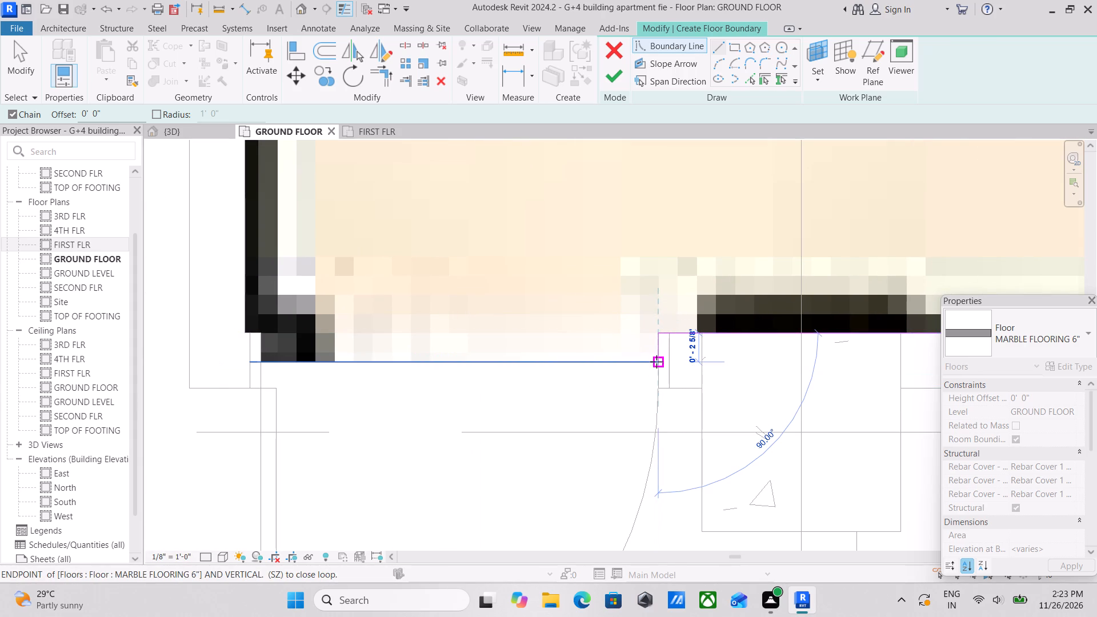
Trace the boundary around the Bed Room 2 door recess, 2 5/8" deep and 3'-0" wide, and west to the corridor corner.
click(656, 362)
middle_drag(455, 354, 632, 368)
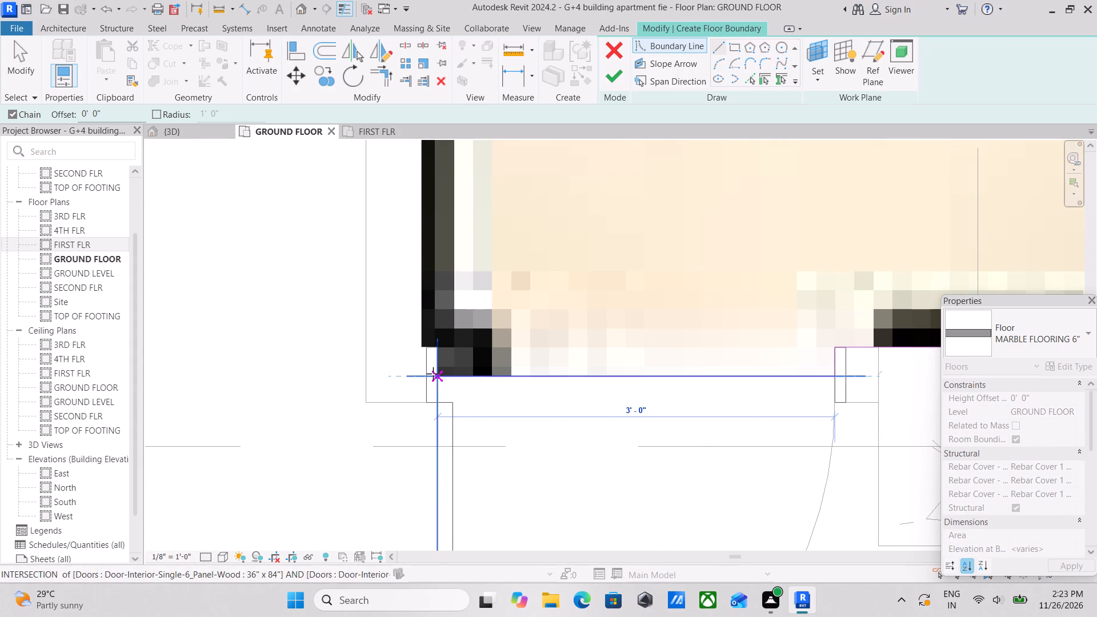
click(433, 374)
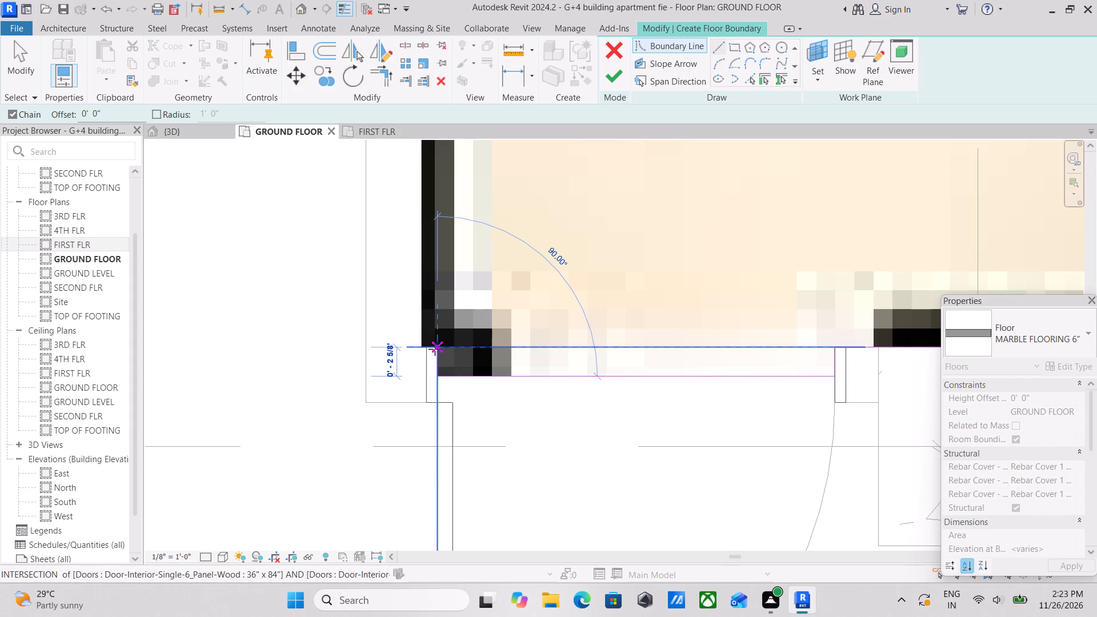
scroll(436, 348, up, 4)
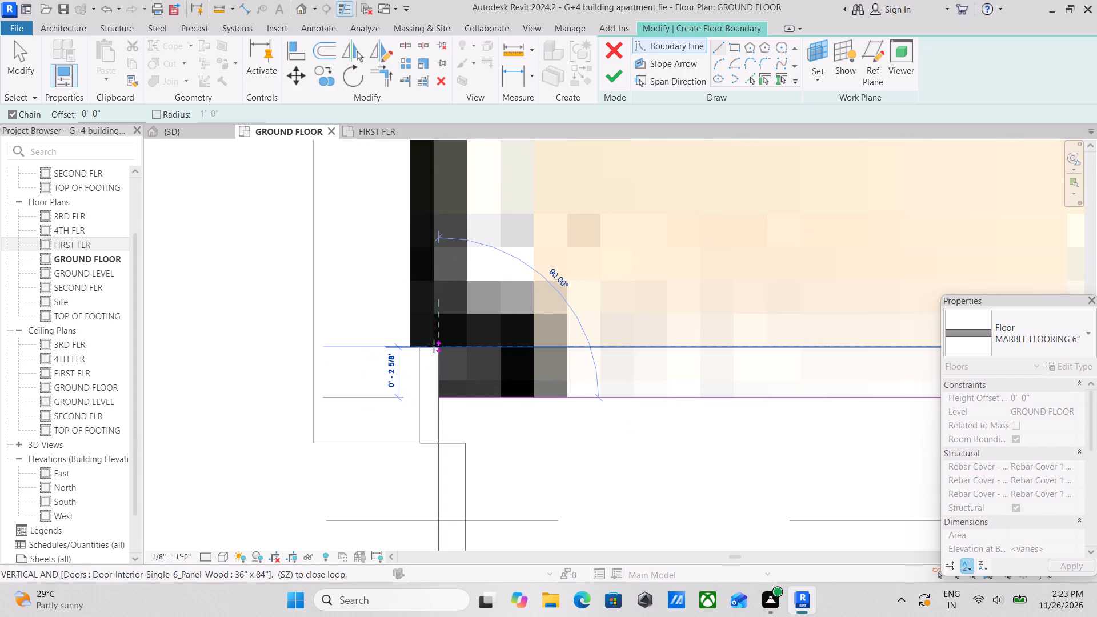
click(439, 347)
click(412, 347)
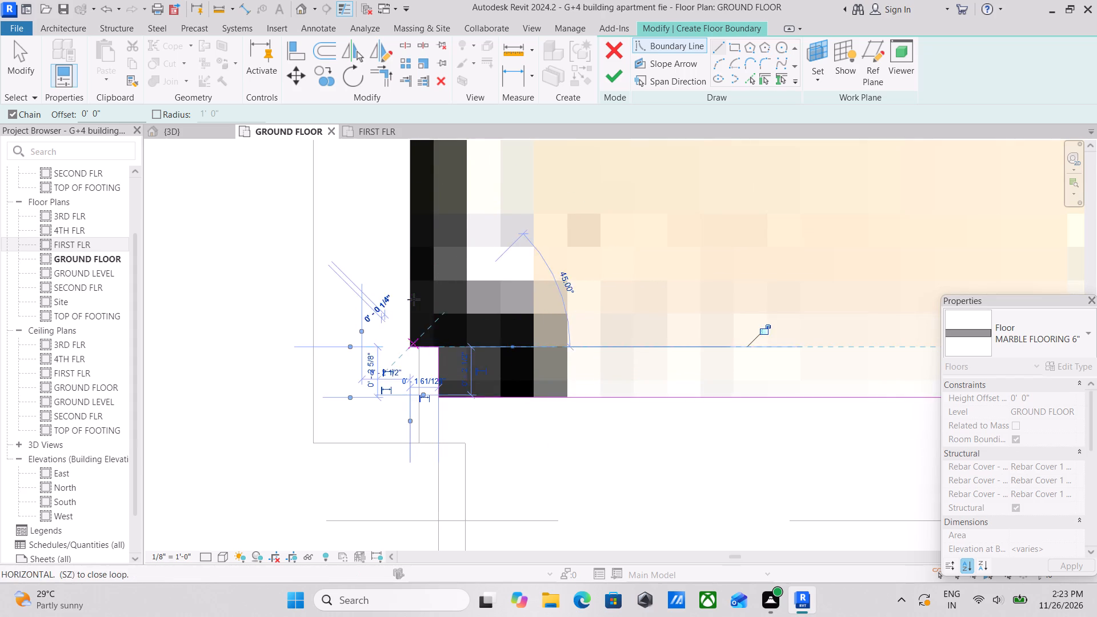
Close the boundary loop by drawing north along the corridor's west end wall to the starting corner by Bed Room 11.
scroll(414, 299, down, 7)
middle_drag(414, 299, 495, 593)
scroll(489, 393, down, 3)
middle_drag(489, 393, 499, 520)
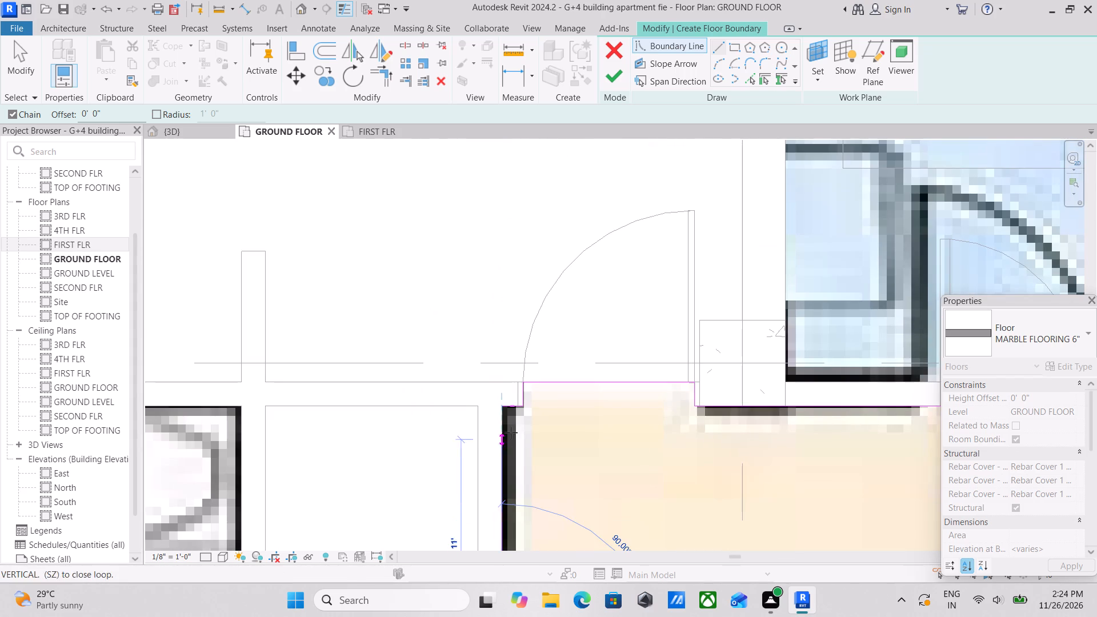
scroll(515, 425, up, 11)
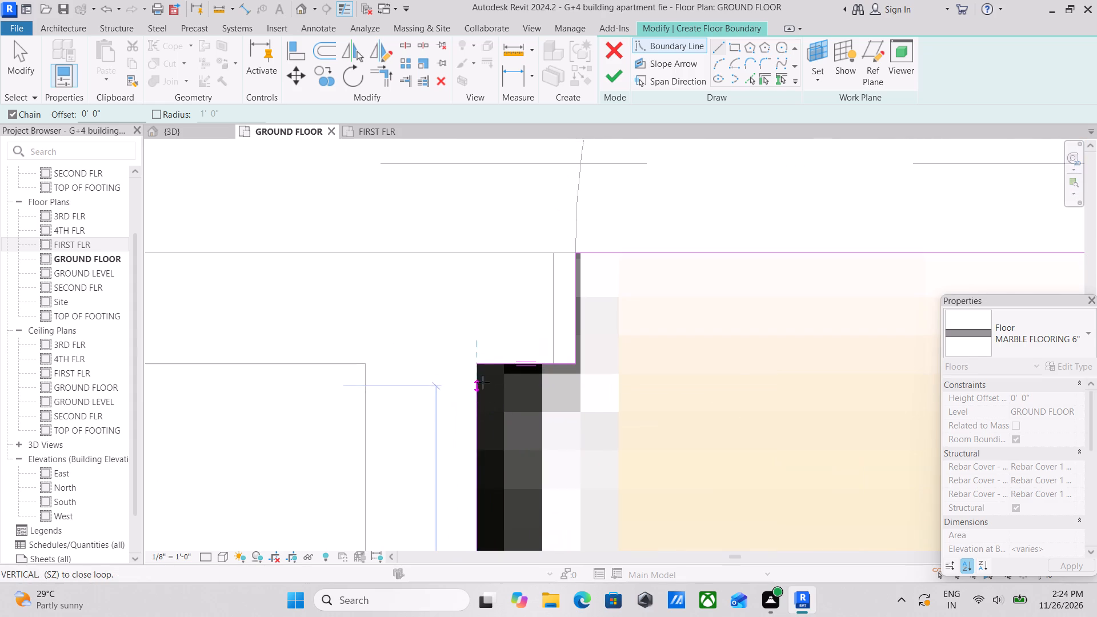
click(479, 365)
Finish the floor boundary sketch to create the corridor's marble flooring, and clear the selection.
scroll(479, 365, down, 5)
scroll(613, 355, down, 10)
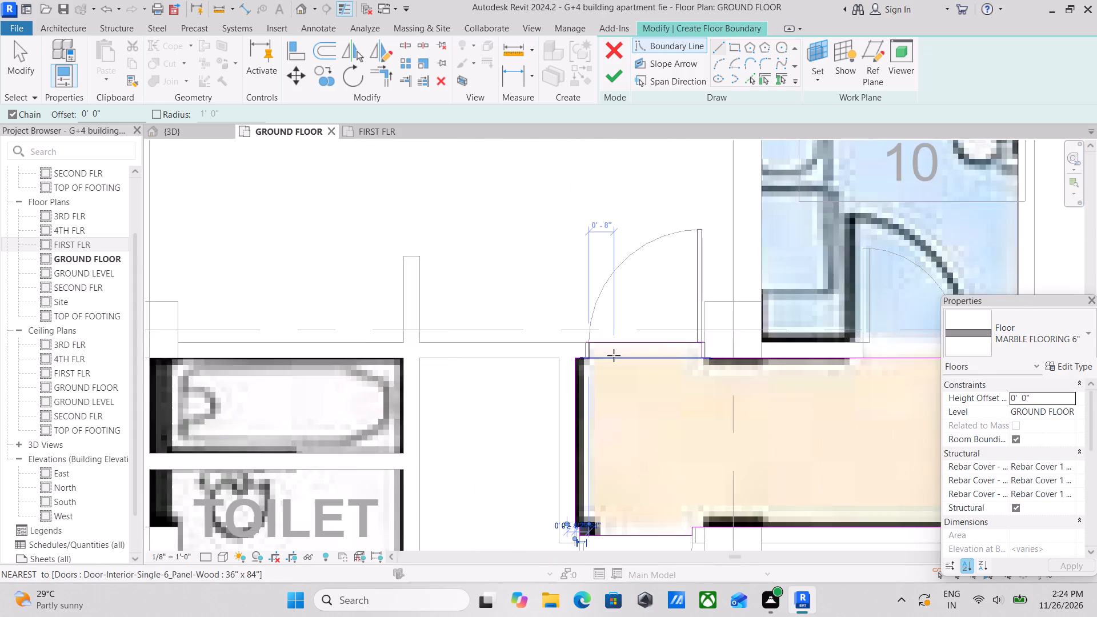
scroll(614, 355, down, 5)
click(612, 74)
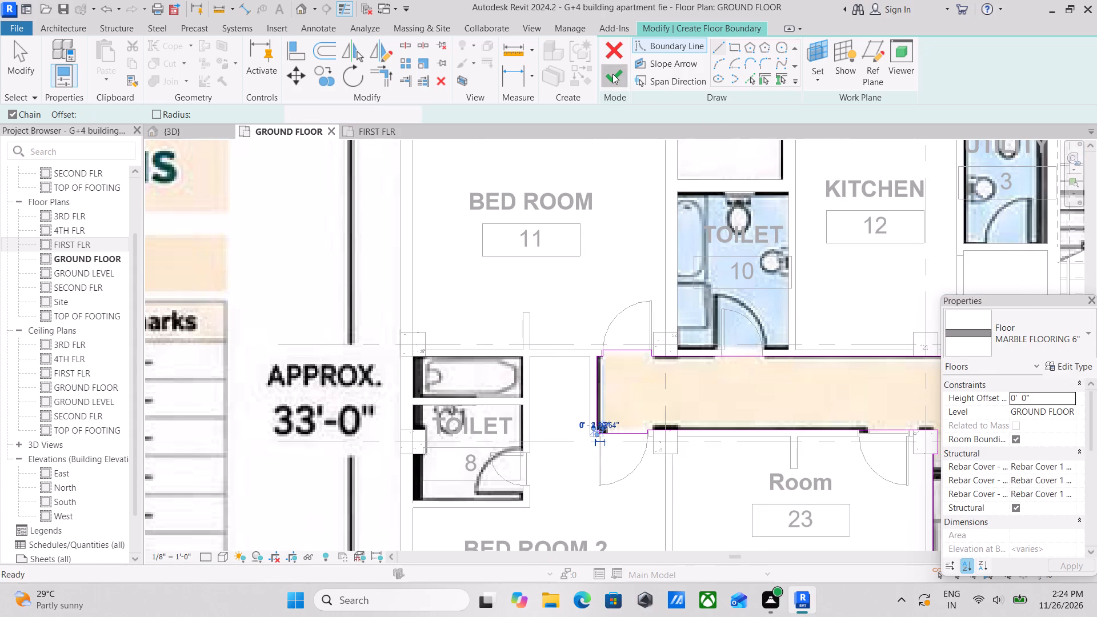
scroll(679, 343, down, 4)
middle_drag(730, 366, 447, 297)
scroll(587, 327, down, 1)
scroll(600, 336, up, 4)
key(Escape)
scroll(610, 327, down, 3)
key(Escape)
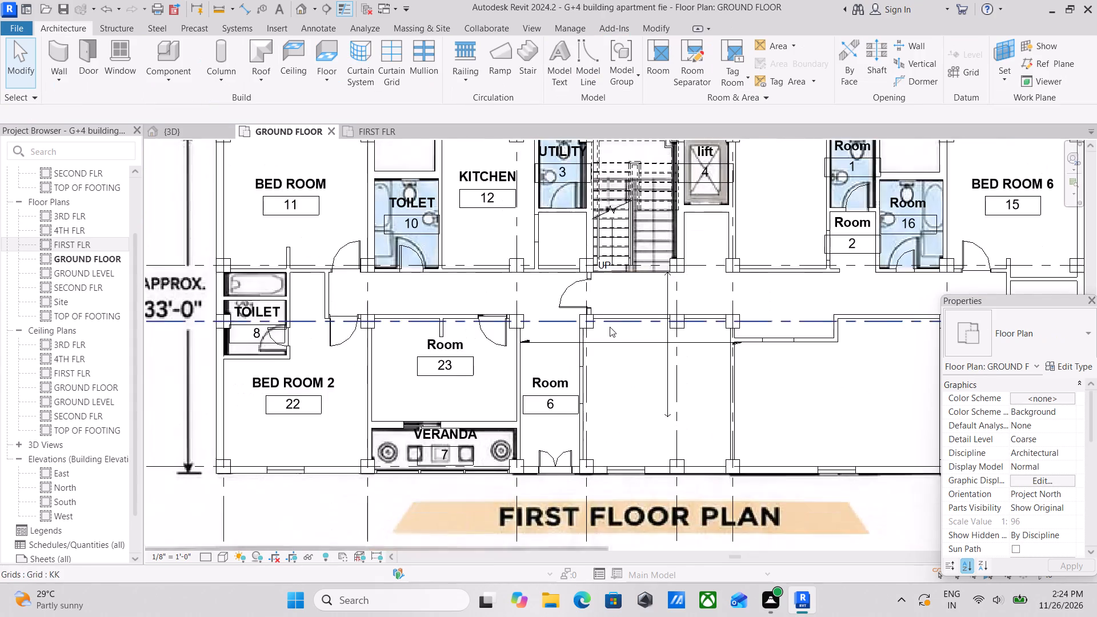
Examine the ground floor plan around the corridor, Bed Room 2, Room 23, Room 6 and the veranda.
middle_drag(610, 327, 660, 390)
middle_drag(541, 314, 589, 380)
scroll(486, 382, up, 3)
scroll(486, 382, down, 5)
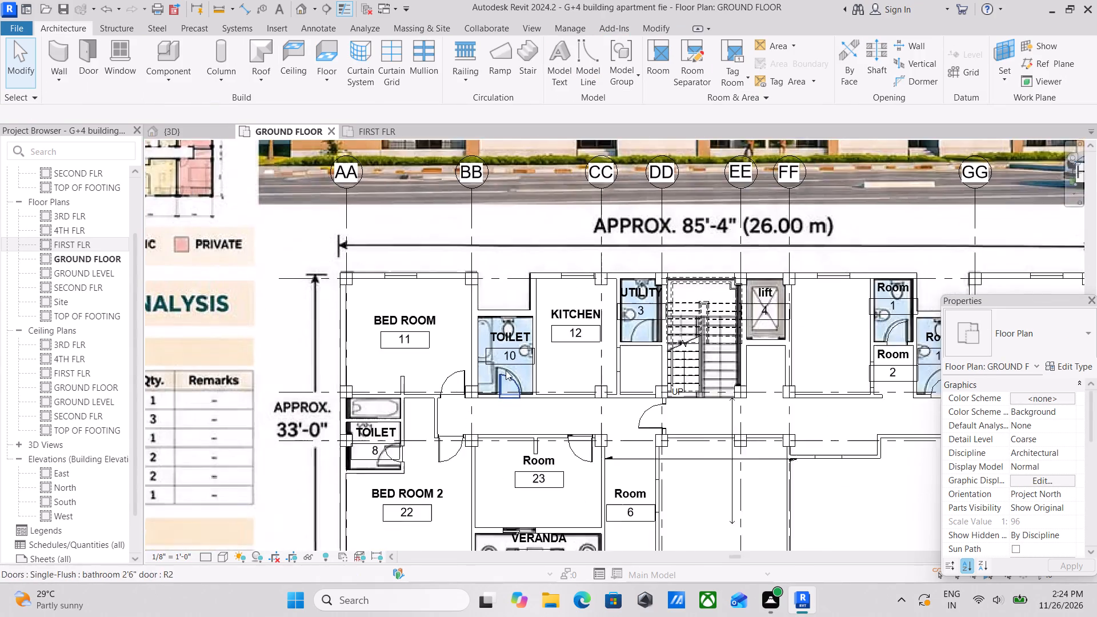
middle_drag(506, 370, 486, 318)
middle_drag(538, 475, 546, 391)
scroll(513, 395, up, 3)
middle_drag(521, 392, 422, 364)
scroll(523, 380, down, 1)
middle_drag(523, 380, 511, 386)
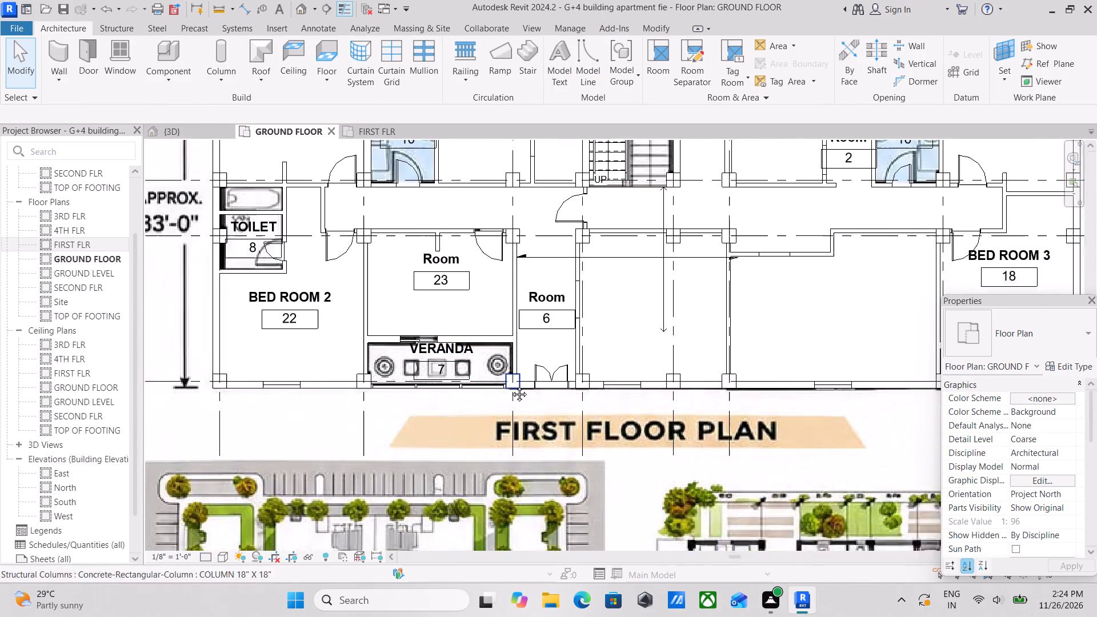
middle_drag(511, 386, 485, 408)
middle_drag(412, 387, 544, 383)
middle_drag(566, 404, 580, 396)
middle_drag(534, 407, 580, 387)
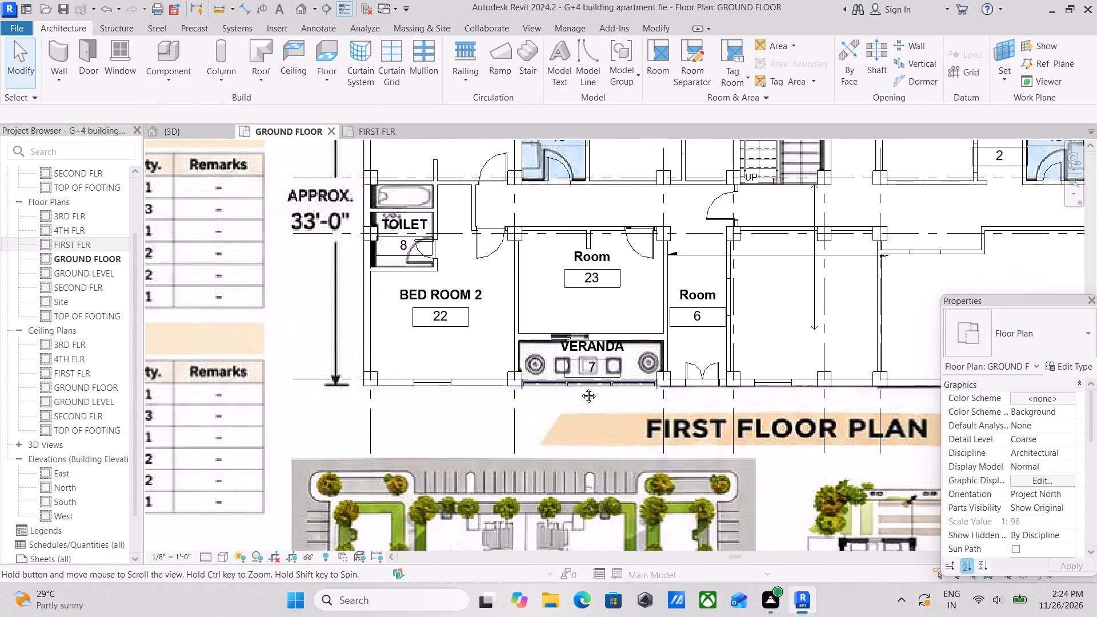
Examine the ground floor plan around Bed Room 2, Toilet 8, Room 23 and the veranda.
middle_drag(580, 387, 580, 387)
middle_drag(590, 432, 585, 395)
scroll(585, 395, down, 3)
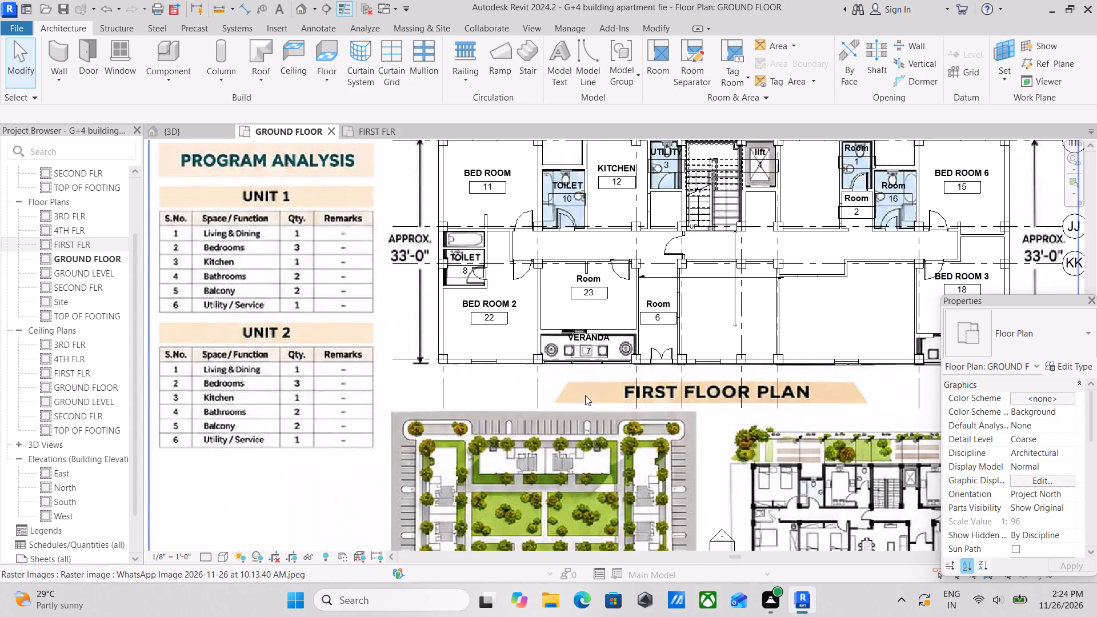
scroll(585, 395, down, 1)
middle_drag(585, 395, 557, 436)
scroll(485, 294, up, 4)
middle_drag(483, 322, 482, 356)
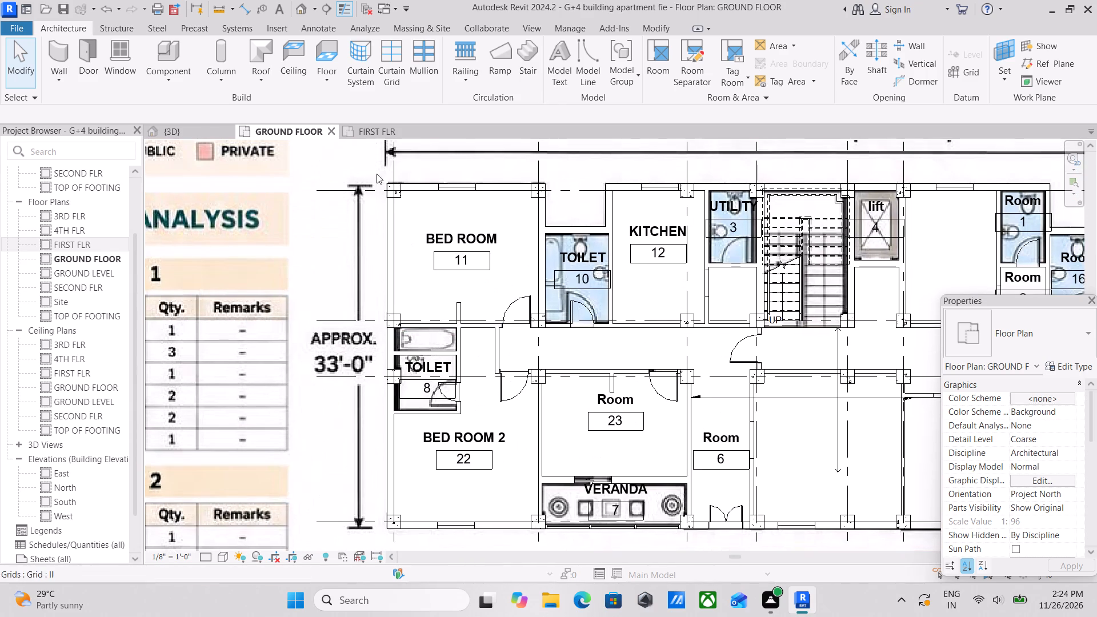
Examine the building in the 3D view, checking the floors behind the storefront glazing, the facades and the upper framing.
click(185, 136)
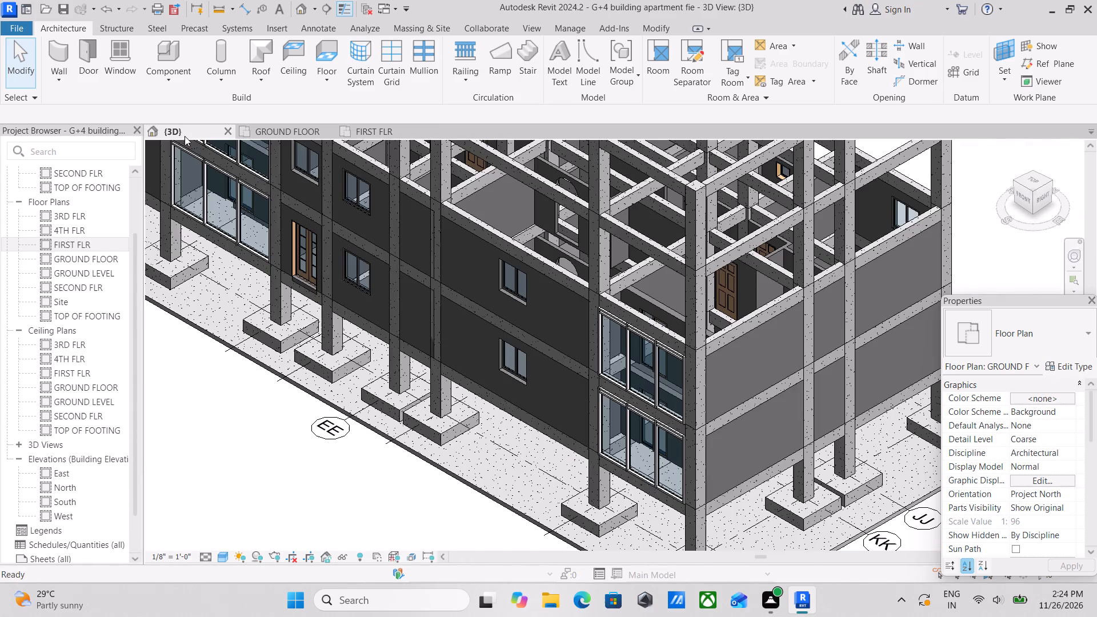
scroll(684, 447, up, 8)
scroll(521, 416, up, 5)
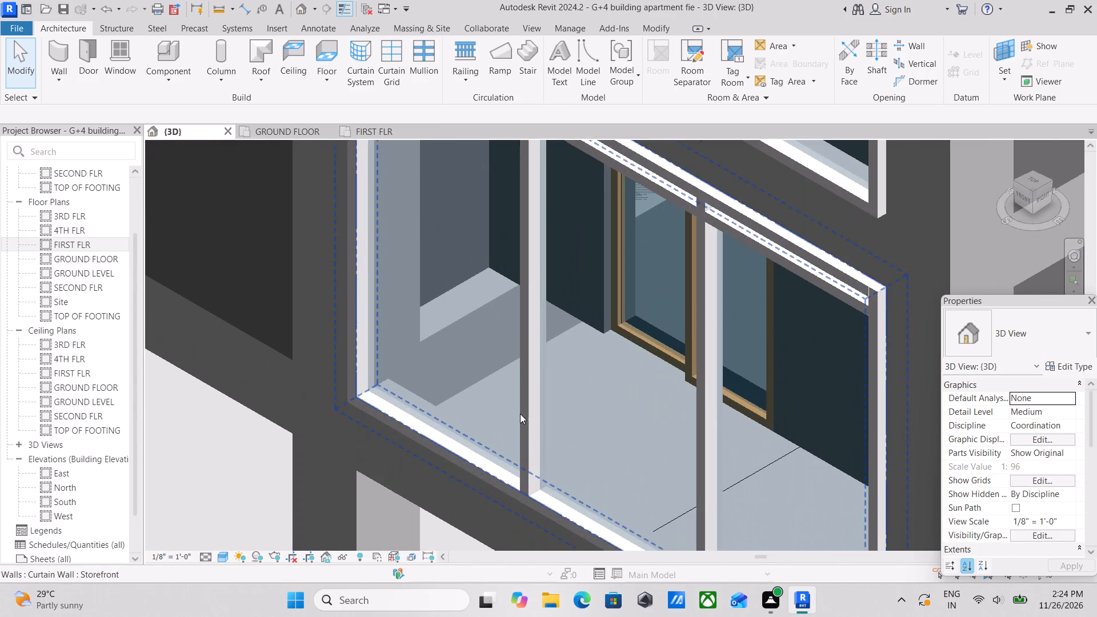
scroll(572, 370, down, 5)
middle_drag(590, 362, 652, 349)
scroll(654, 348, down, 3)
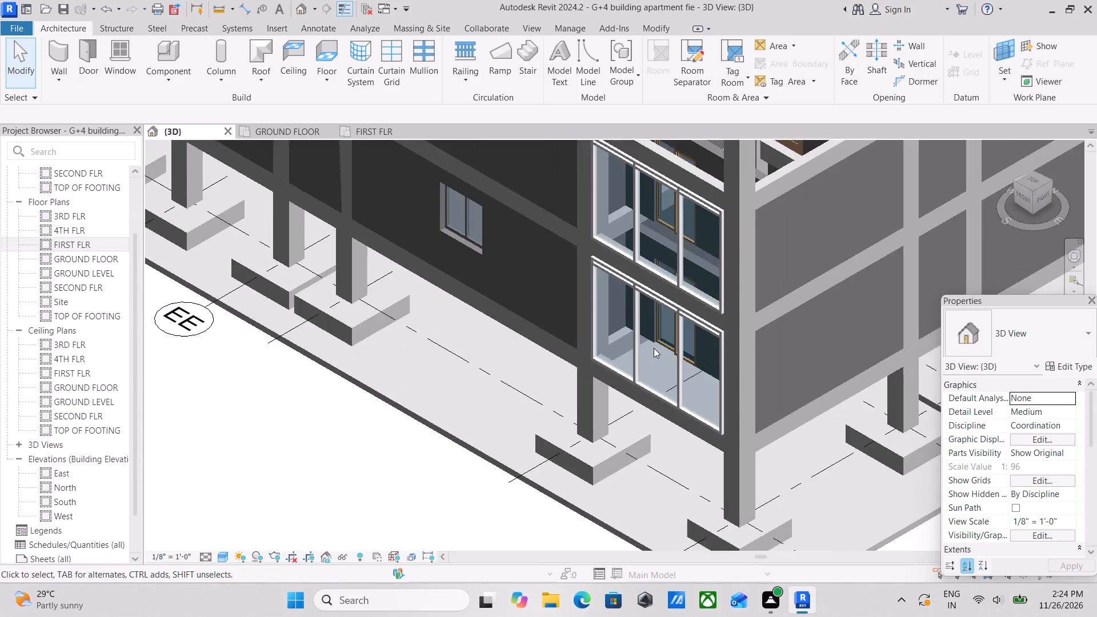
scroll(654, 348, down, 3)
middle_drag(654, 348, 726, 474)
scroll(699, 440, down, 2)
middle_drag(699, 440, 860, 490)
middle_drag(526, 398, 636, 480)
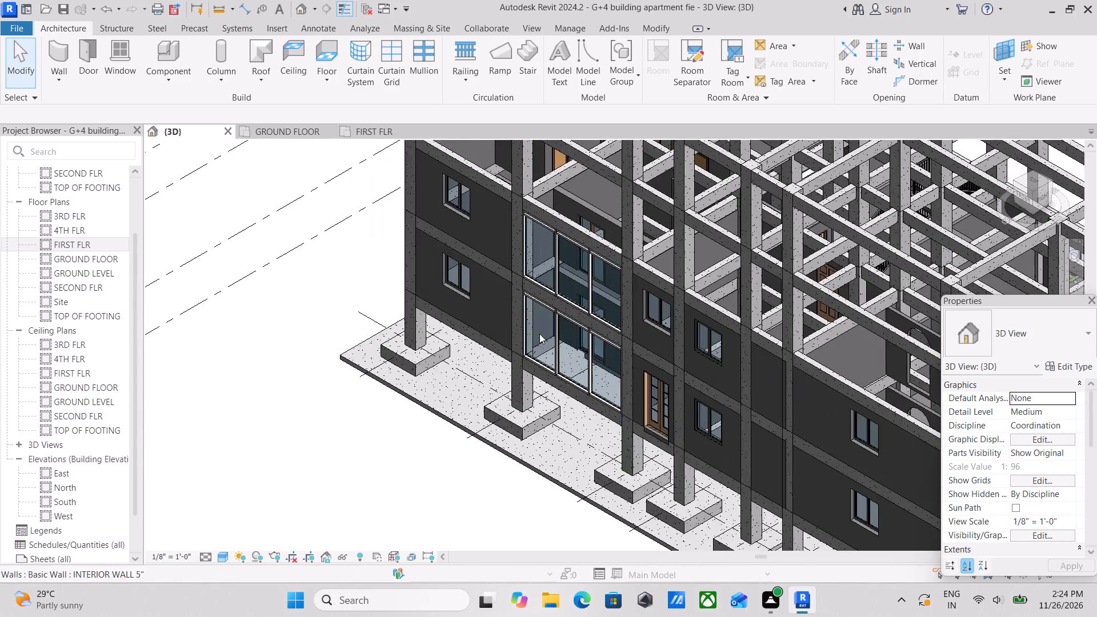
scroll(539, 334, up, 4)
scroll(539, 333, down, 5)
middle_drag(545, 359, 583, 434)
scroll(583, 434, up, 2)
scroll(581, 412, down, 2)
middle_drag(581, 412, 581, 430)
scroll(583, 421, down, 4)
middle_drag(611, 425, 562, 391)
scroll(504, 319, up, 4)
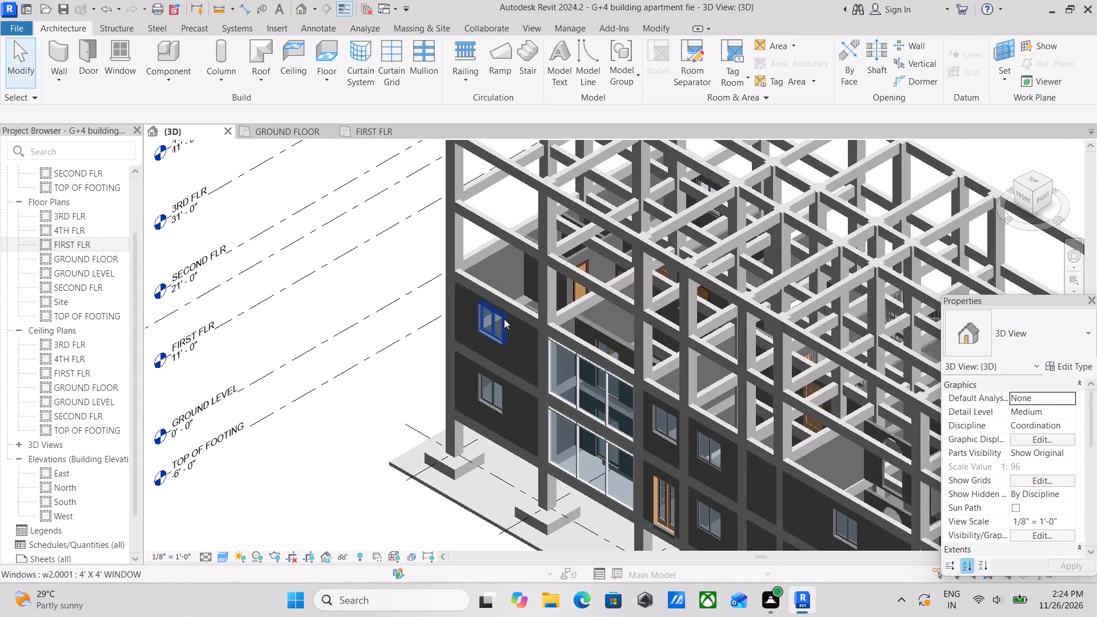
scroll(499, 354, up, 4)
scroll(498, 354, down, 5)
middle_drag(504, 372, 489, 322)
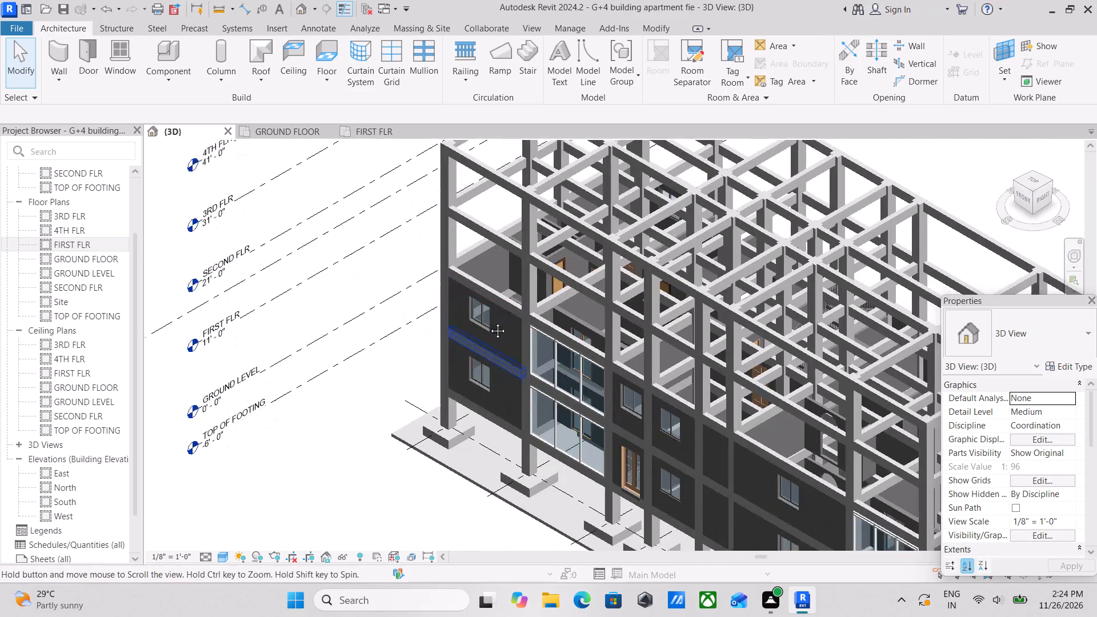
middle_drag(489, 322, 490, 315)
scroll(502, 339, up, 3)
middle_drag(576, 342, 518, 364)
scroll(615, 360, down, 4)
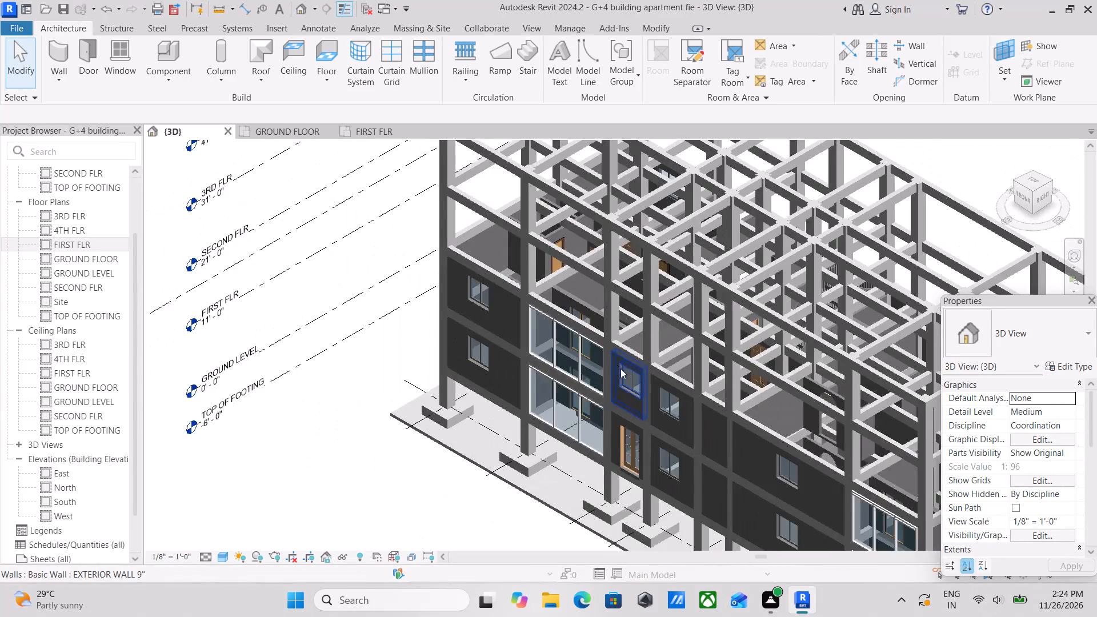
scroll(620, 368, down, 2)
shift+middle_drag(669, 375, 723, 526)
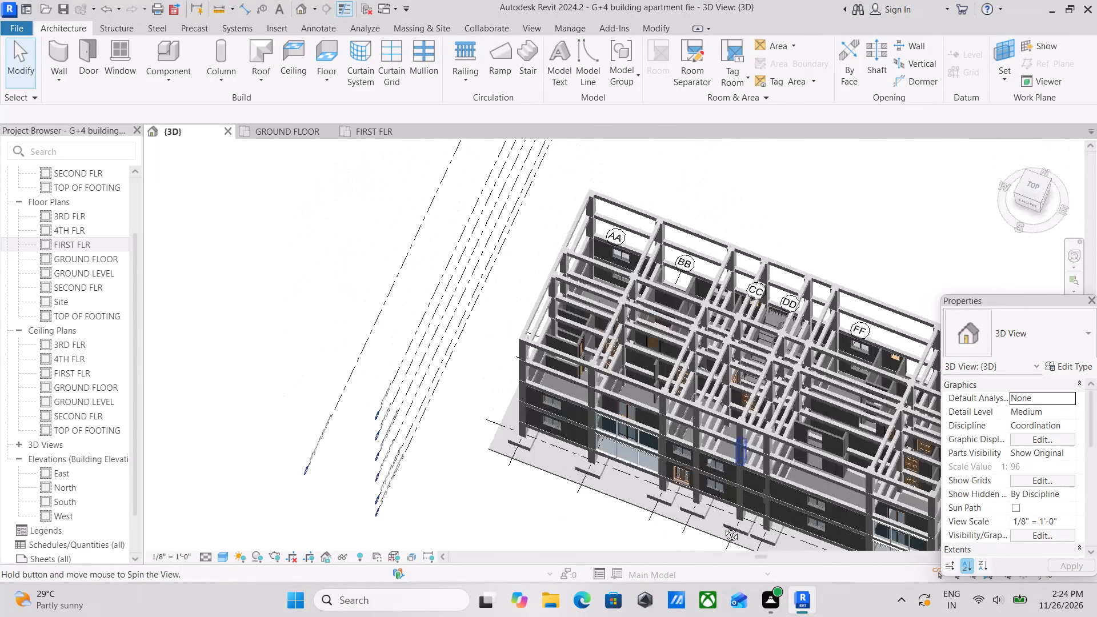
shift+middle_drag(723, 526, 721, 522)
Start a new architectural floor boundary in the ground floor plan, at Toilet 8 beside Bed Room 2.
click(301, 129)
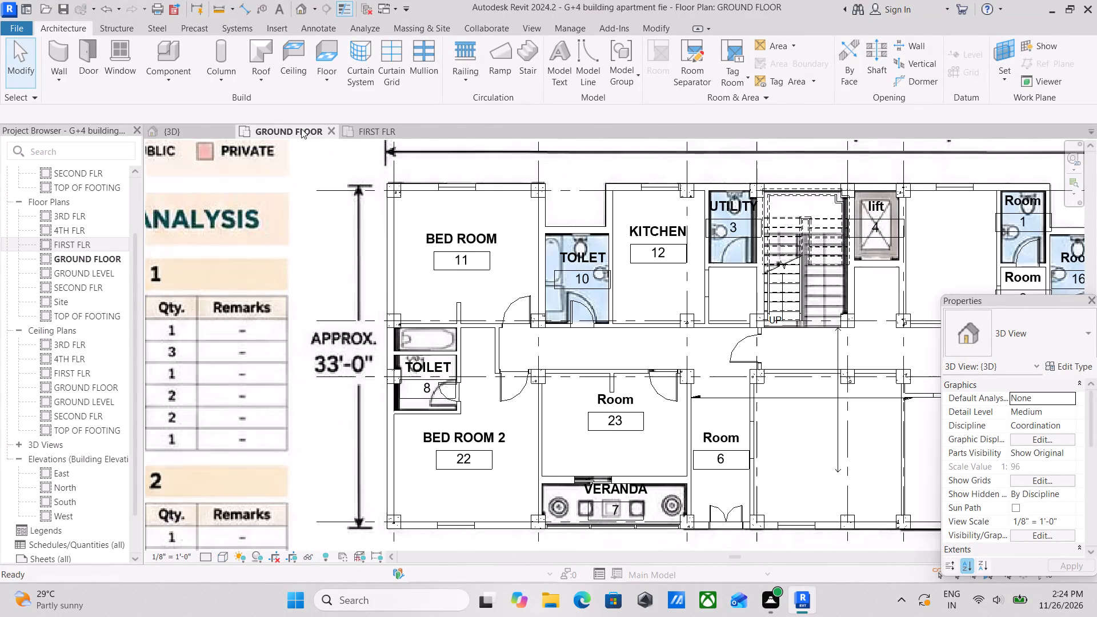
middle_drag(541, 324, 519, 207)
scroll(555, 298, down, 2)
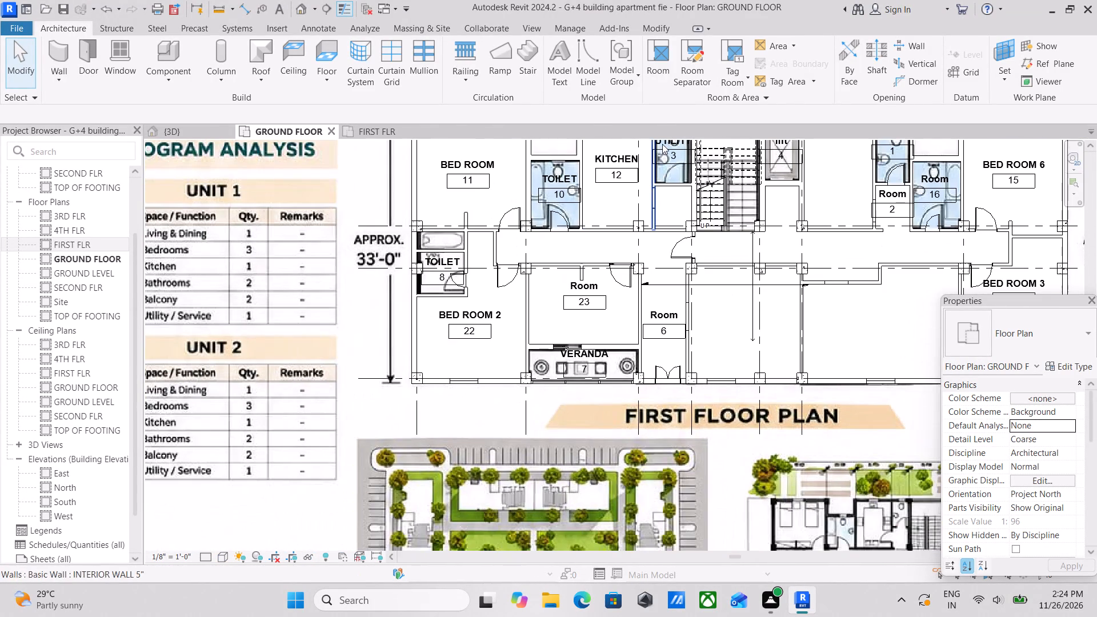
click(325, 74)
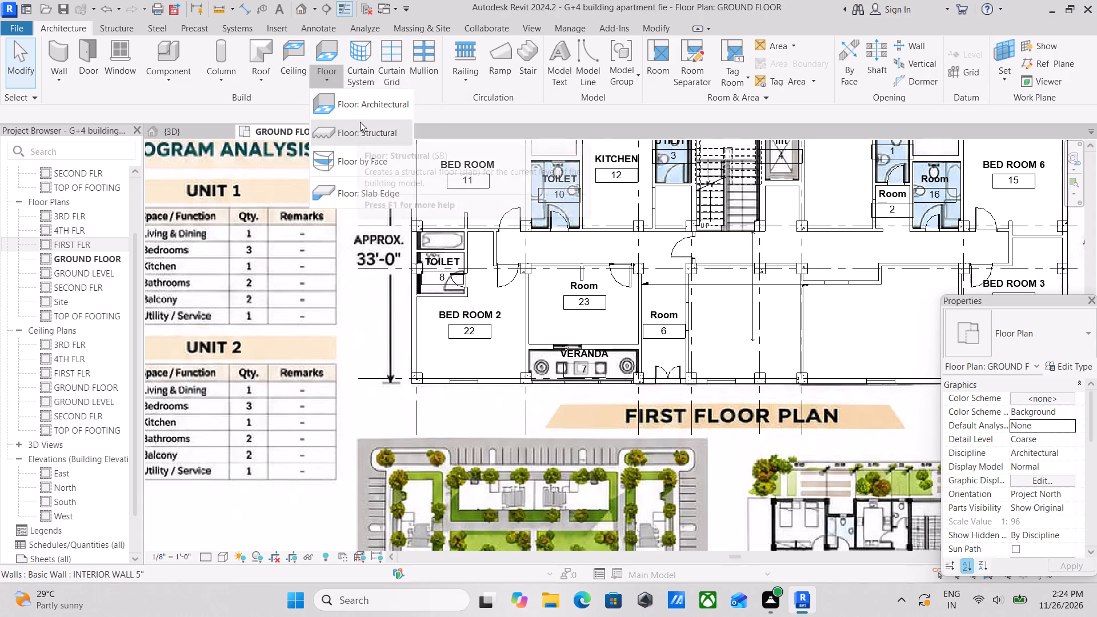
click(381, 99)
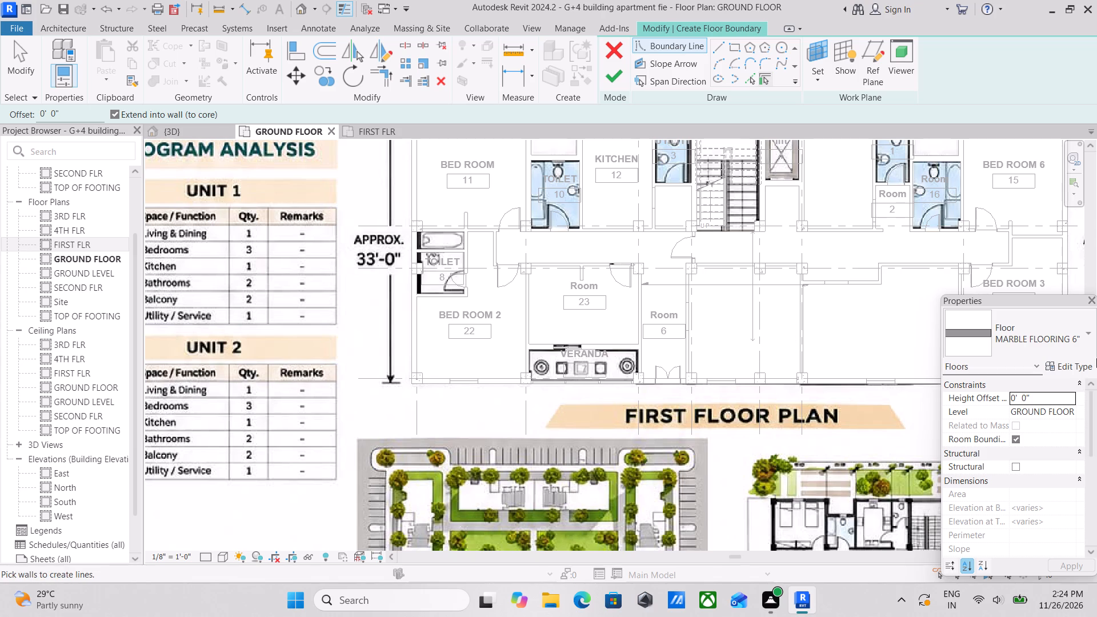
scroll(1021, 478, down, 1)
scroll(1021, 478, up, 1)
scroll(1024, 427, up, 4)
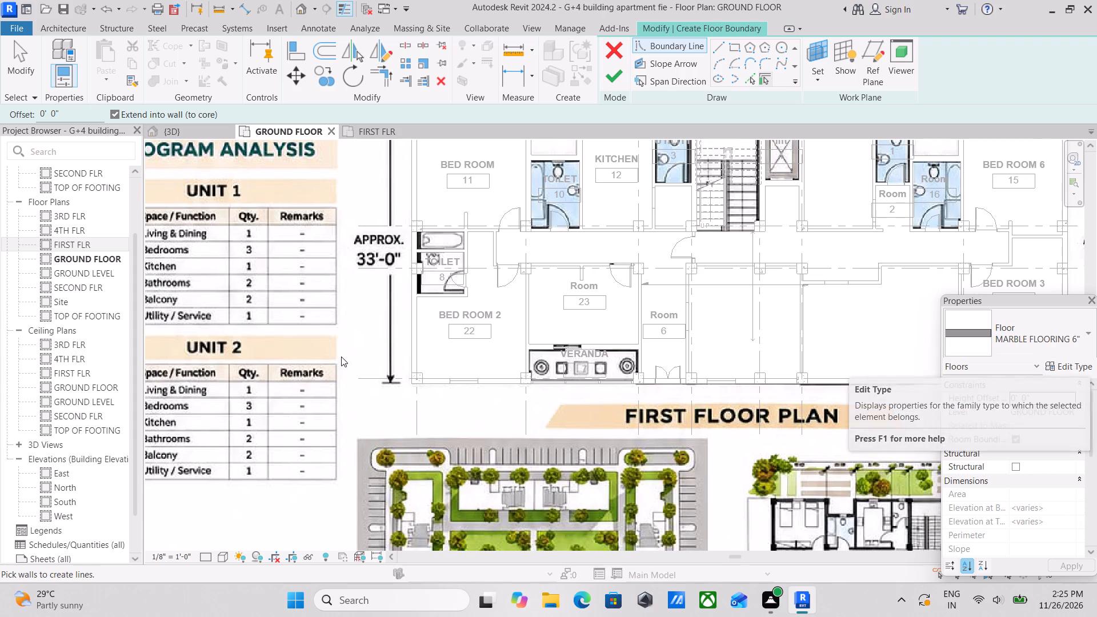
scroll(476, 294, up, 4)
middle_drag(470, 311, 497, 458)
scroll(426, 380, up, 2)
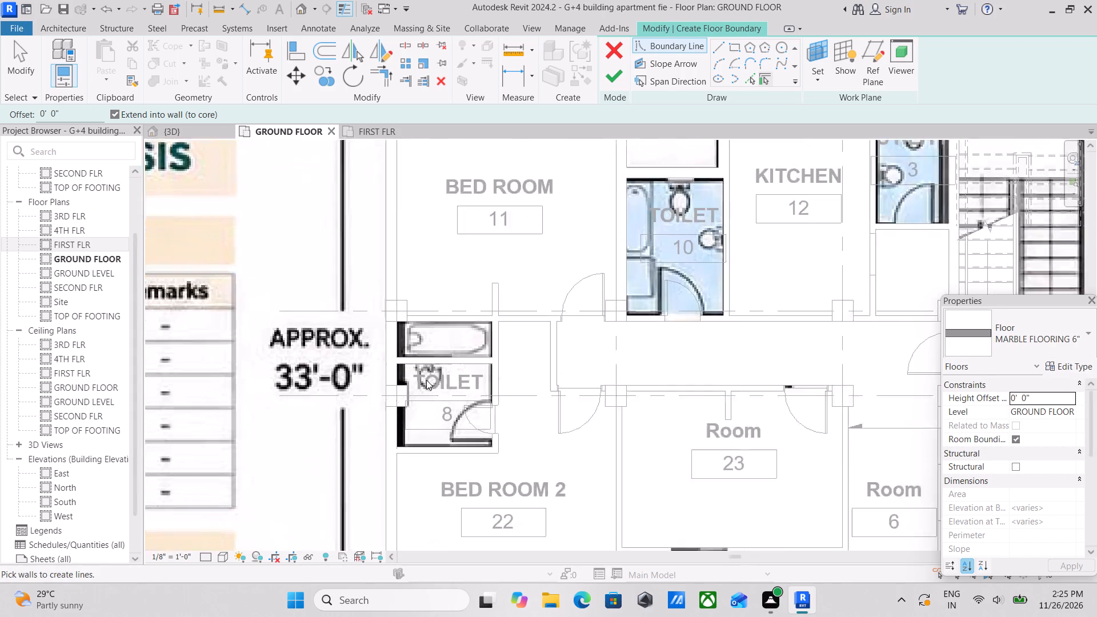
scroll(426, 380, up, 6)
scroll(488, 371, up, 3)
scroll(562, 302, down, 7)
middle_drag(562, 302, 556, 312)
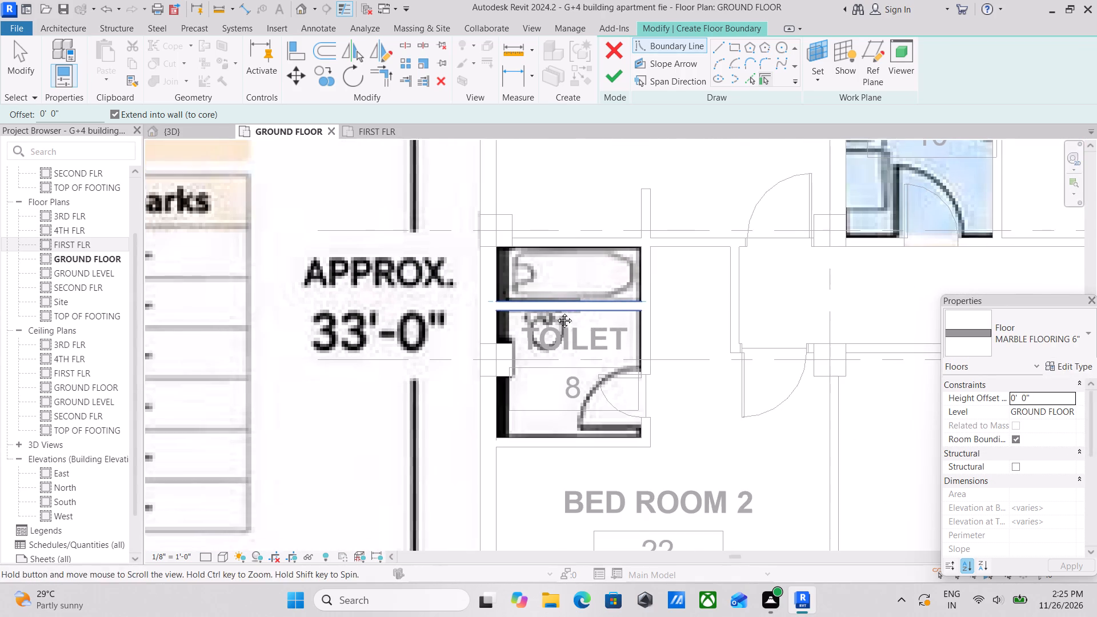
middle_drag(556, 312, 518, 337)
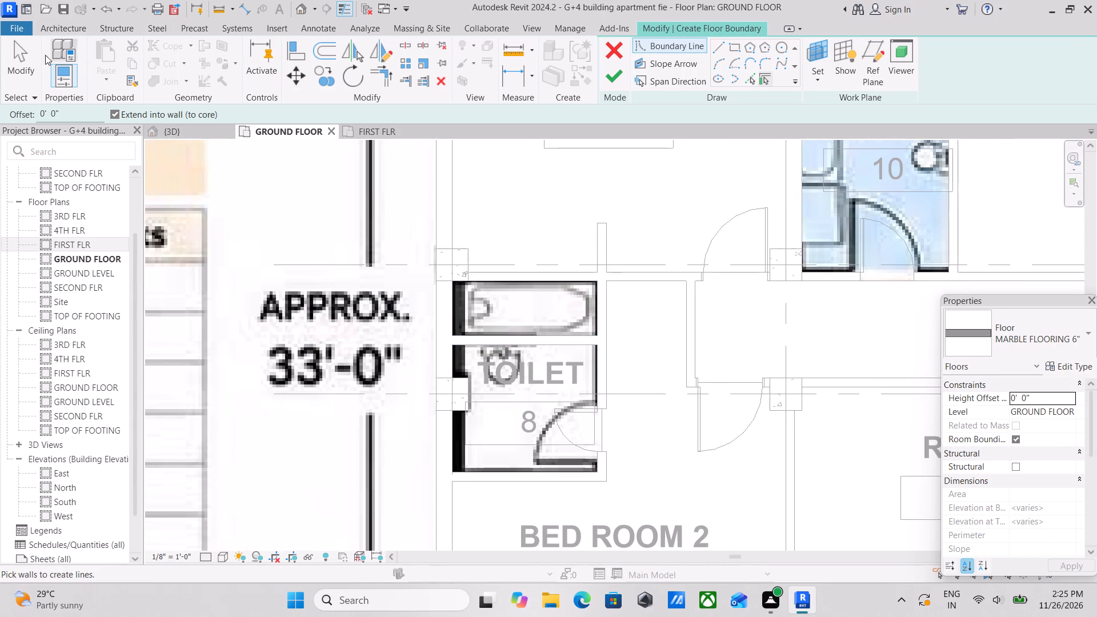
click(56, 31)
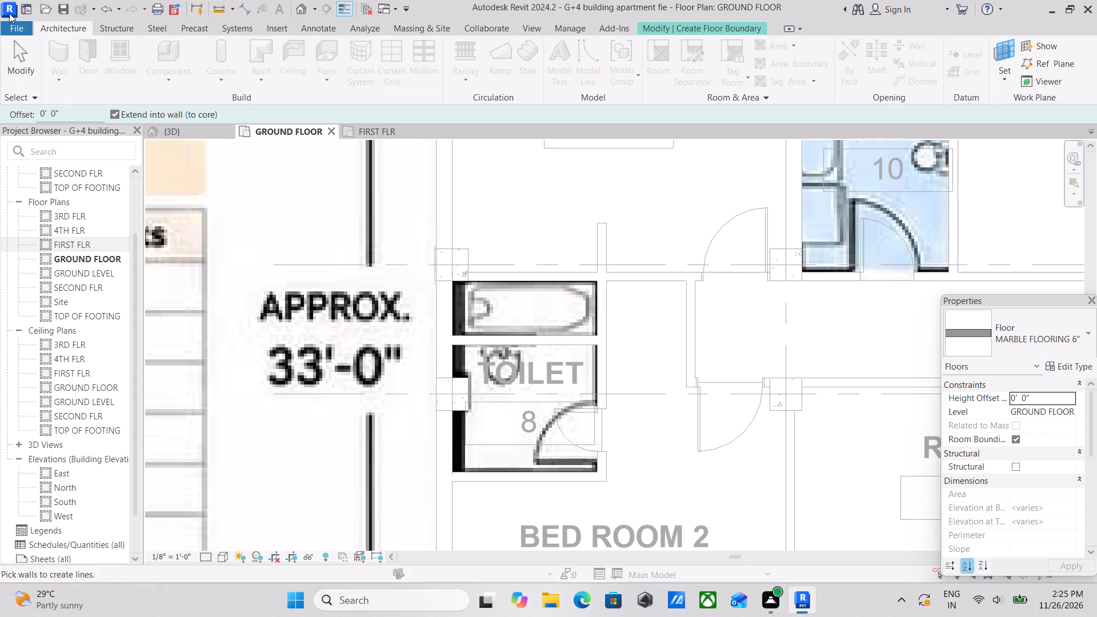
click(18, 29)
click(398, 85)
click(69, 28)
Switch the floor boundary drawing method from picking walls to the Rectangle tool at Toilet 8.
key(Escape)
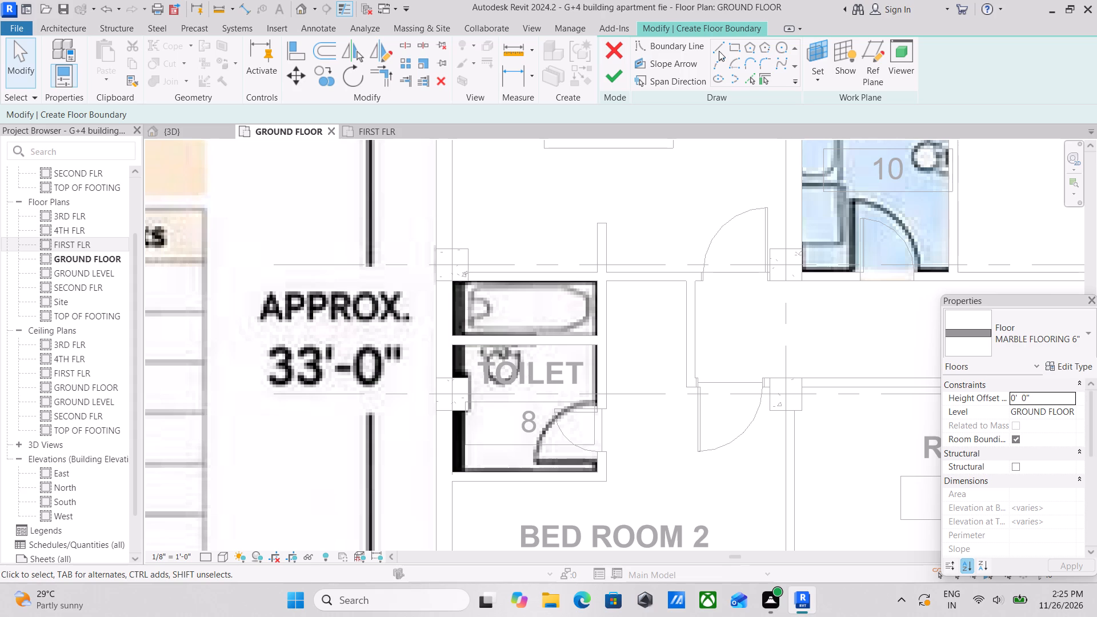
click(734, 45)
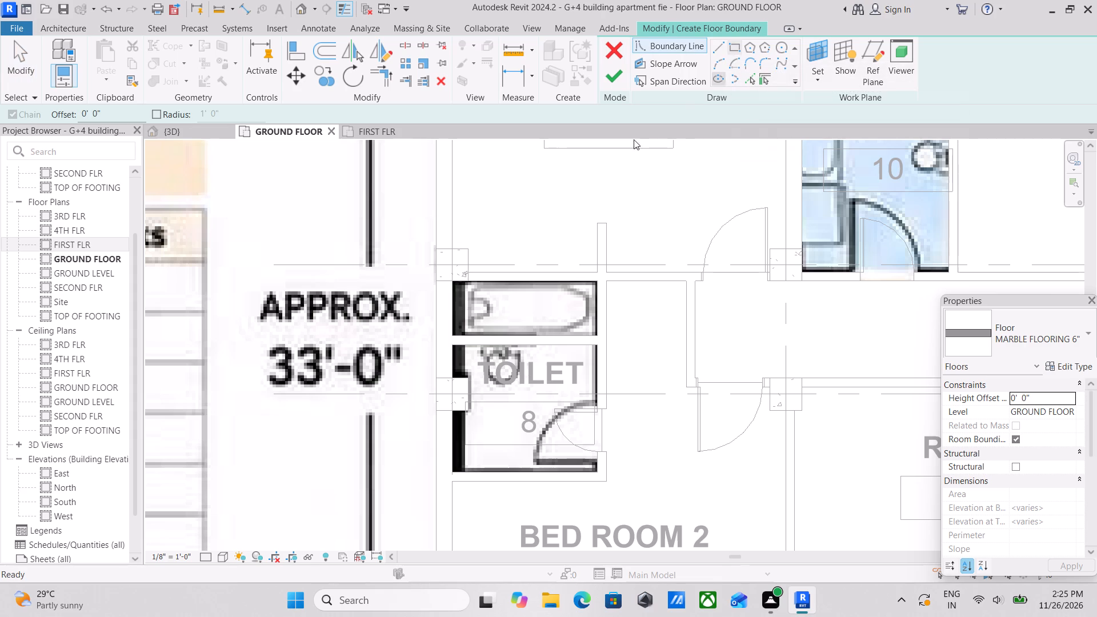
scroll(564, 393, up, 1)
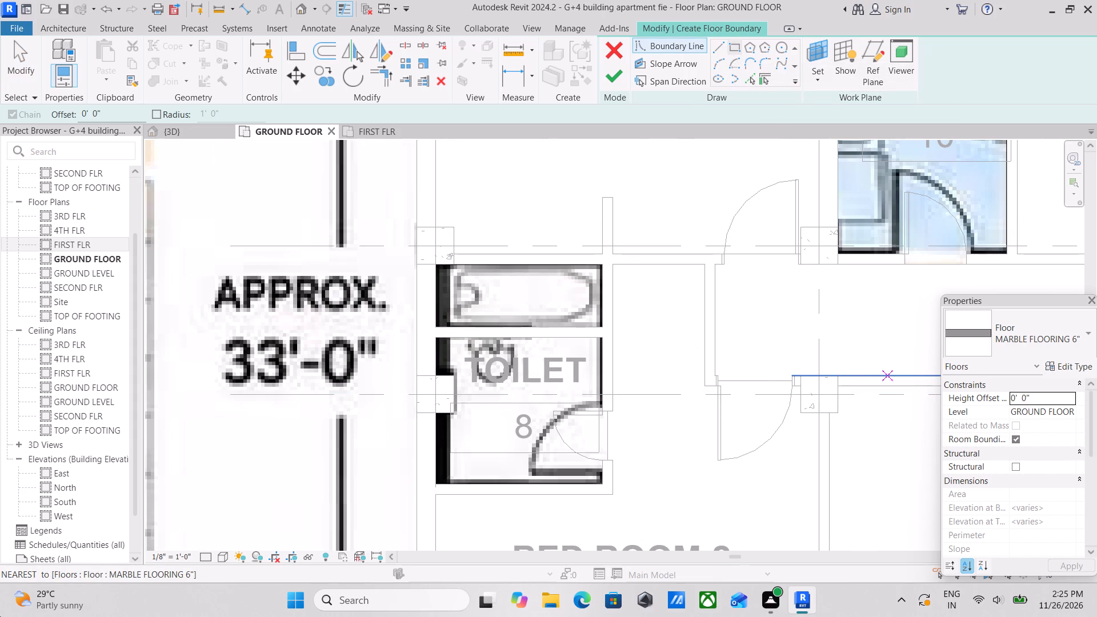
Open the type properties of the MARBLE FLOORING 6" floor type.
click(1046, 343)
click(1046, 343)
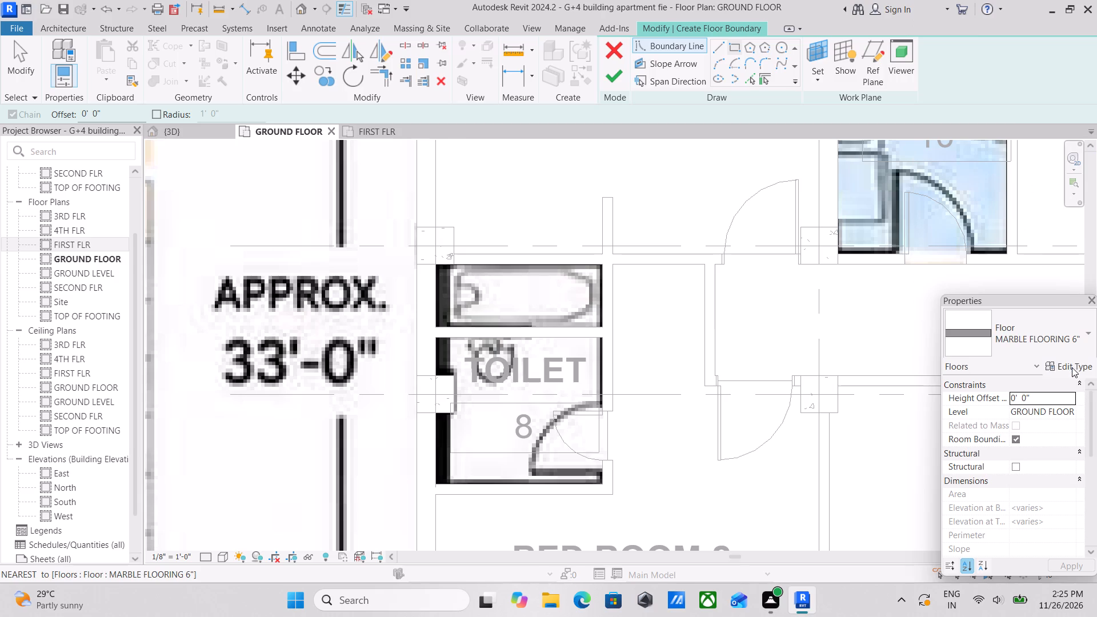
click(1072, 367)
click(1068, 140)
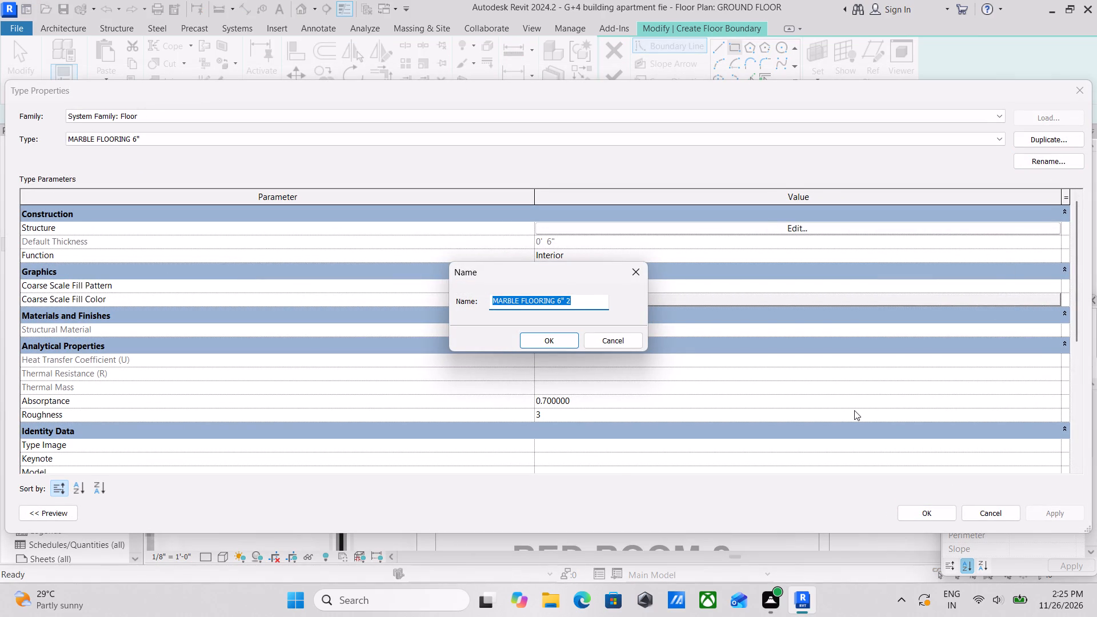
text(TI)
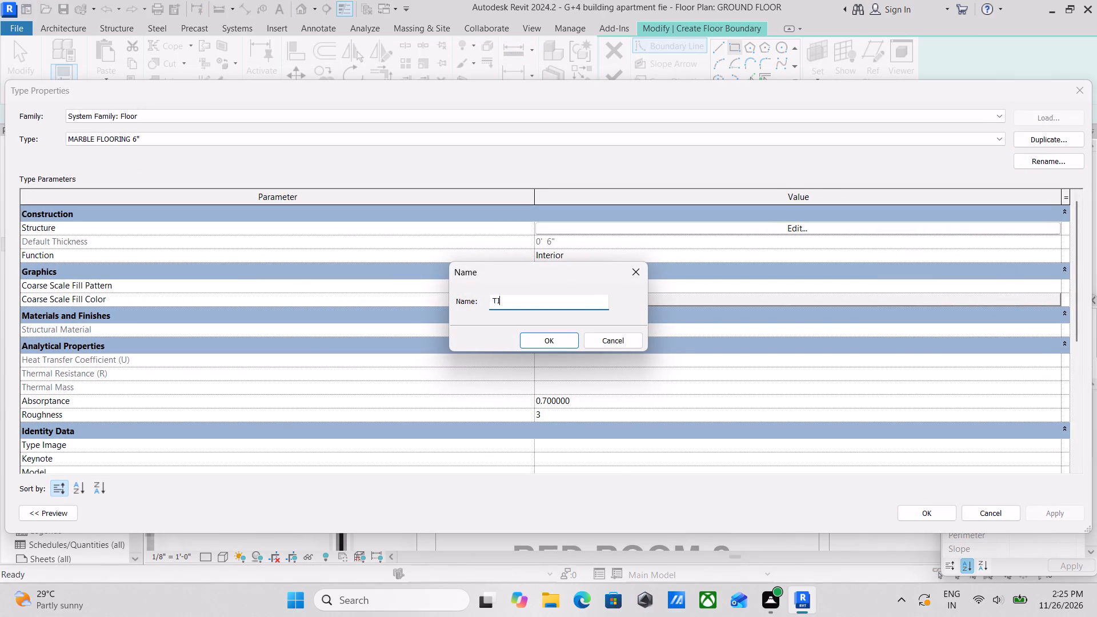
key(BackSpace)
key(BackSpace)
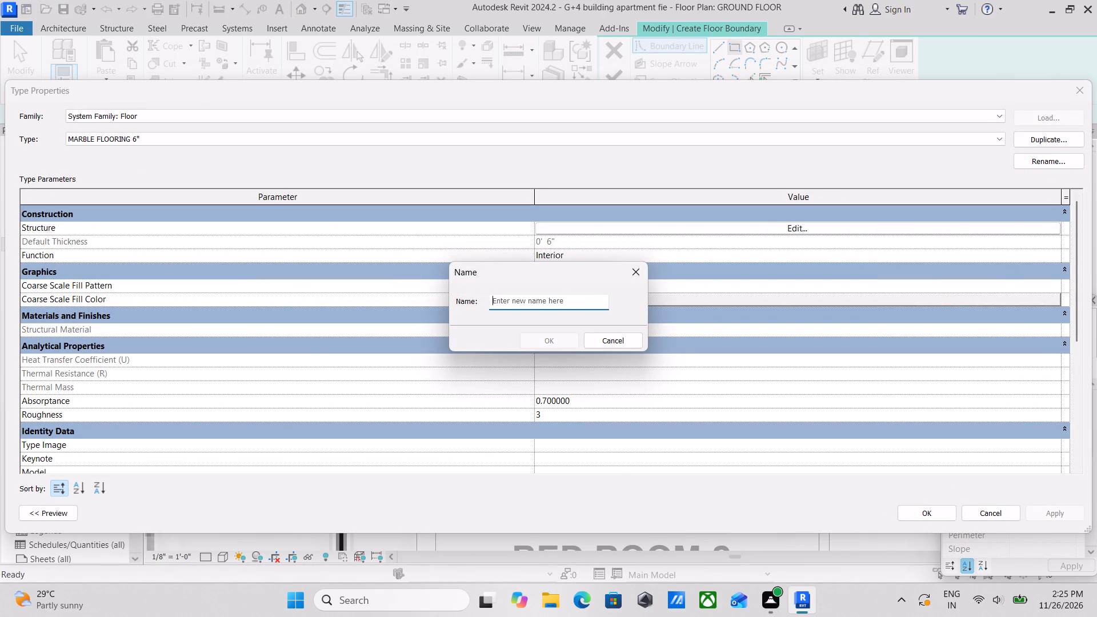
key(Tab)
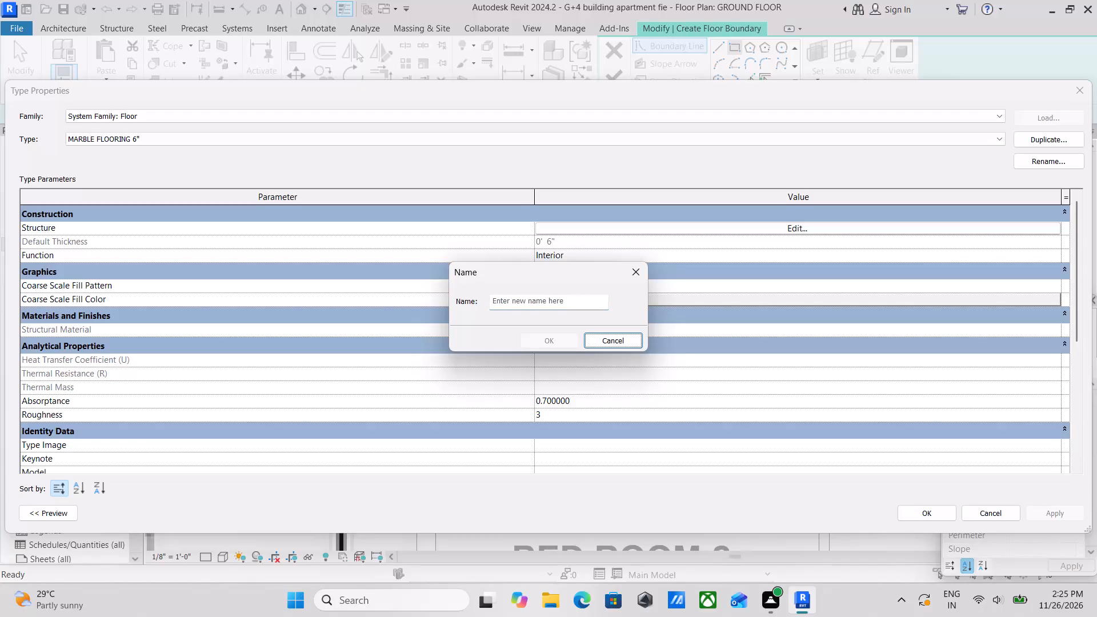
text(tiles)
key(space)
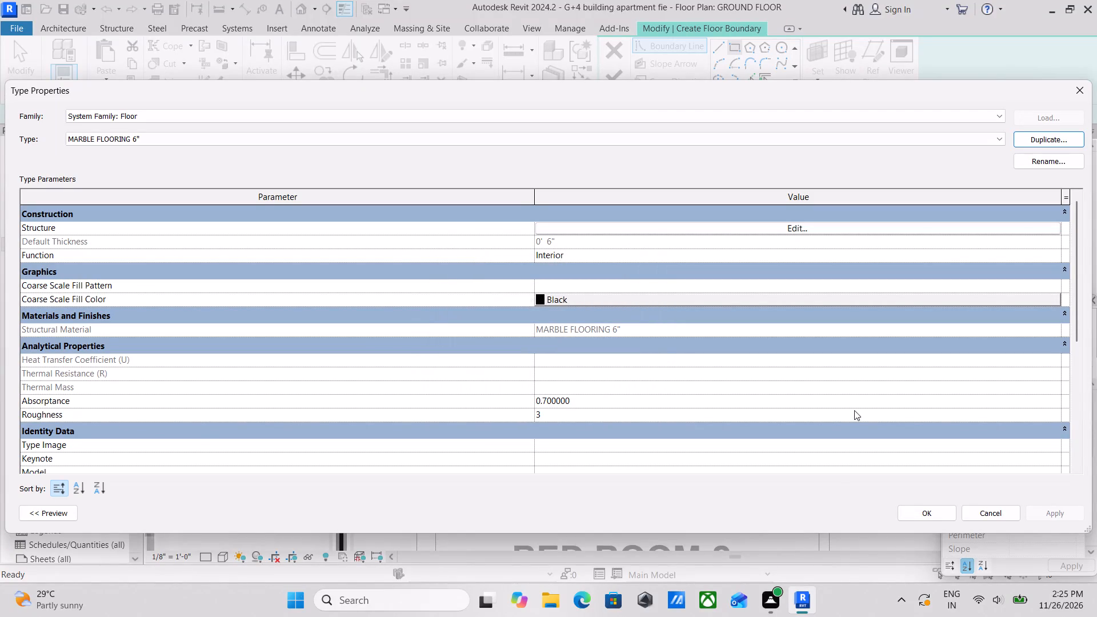
Create a new material named "bathroom tiles" from the structure layer's material setting of the MARBLE FLOORING 6" floor type.
click(745, 229)
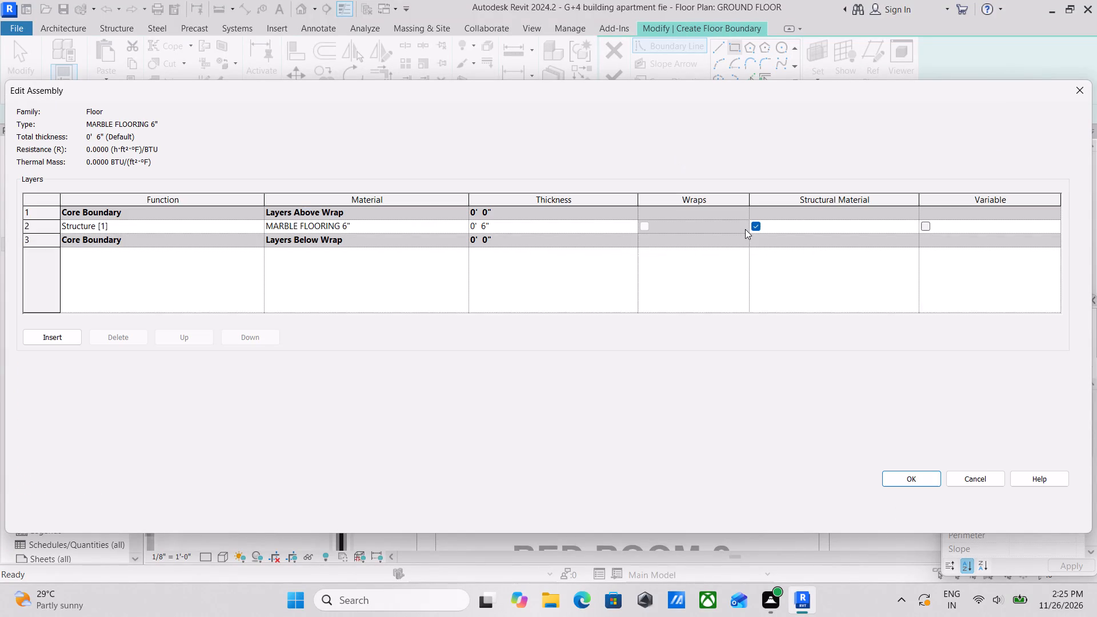
click(445, 222)
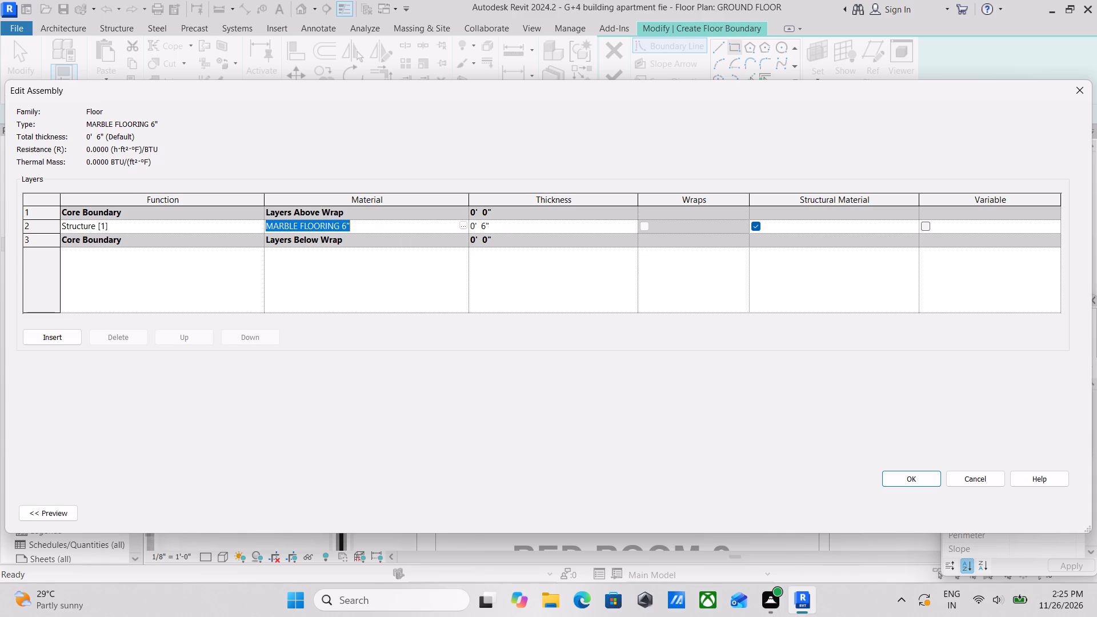
click(466, 226)
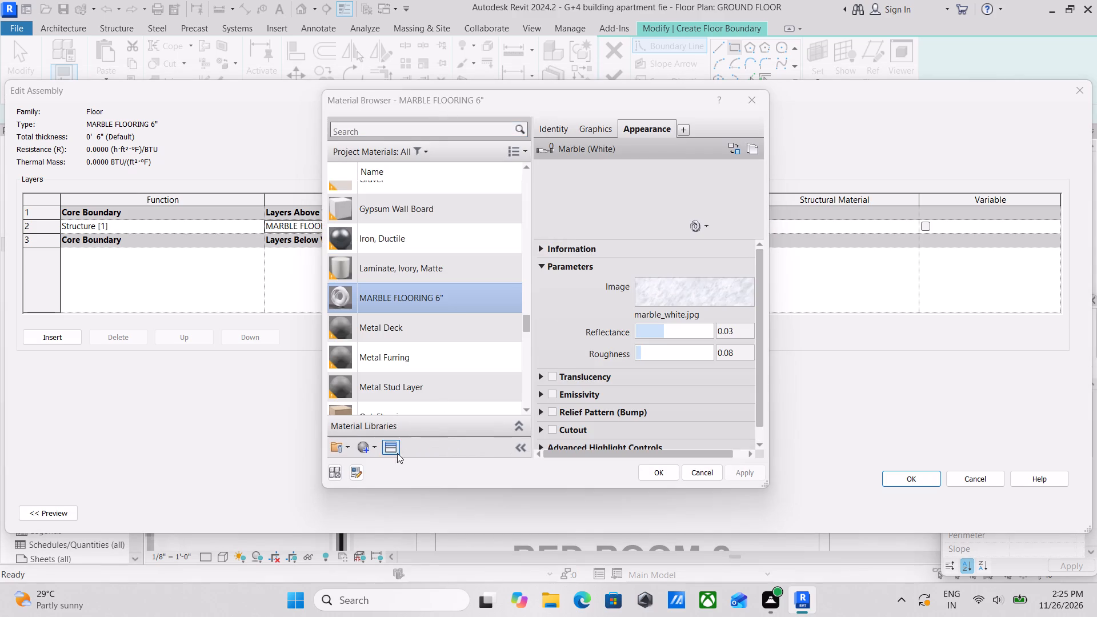
click(370, 446)
click(386, 463)
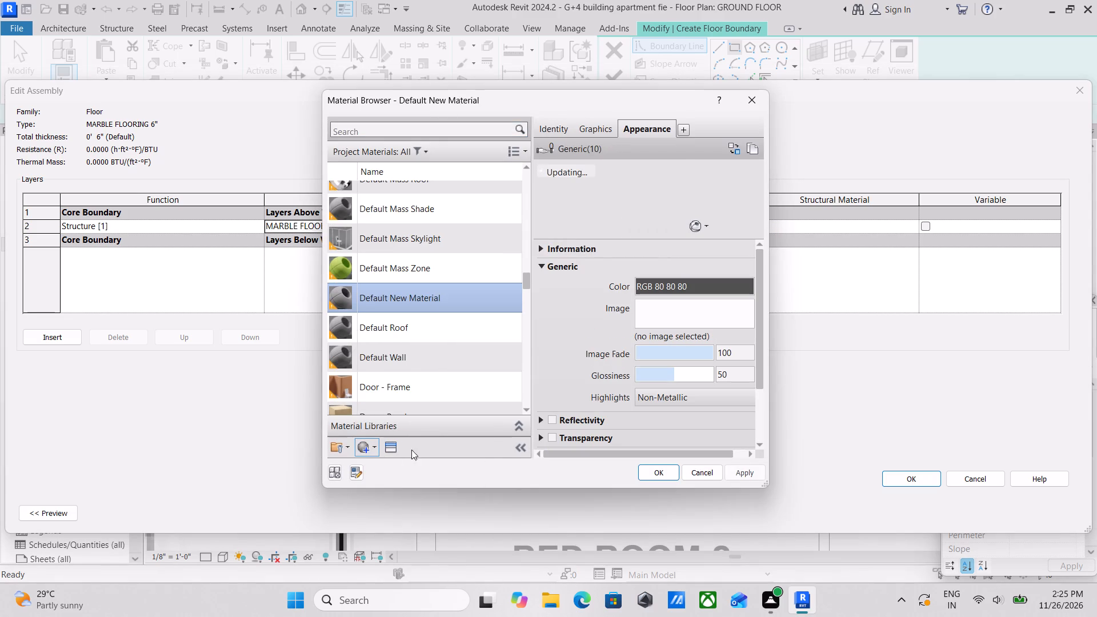
right_click(423, 275)
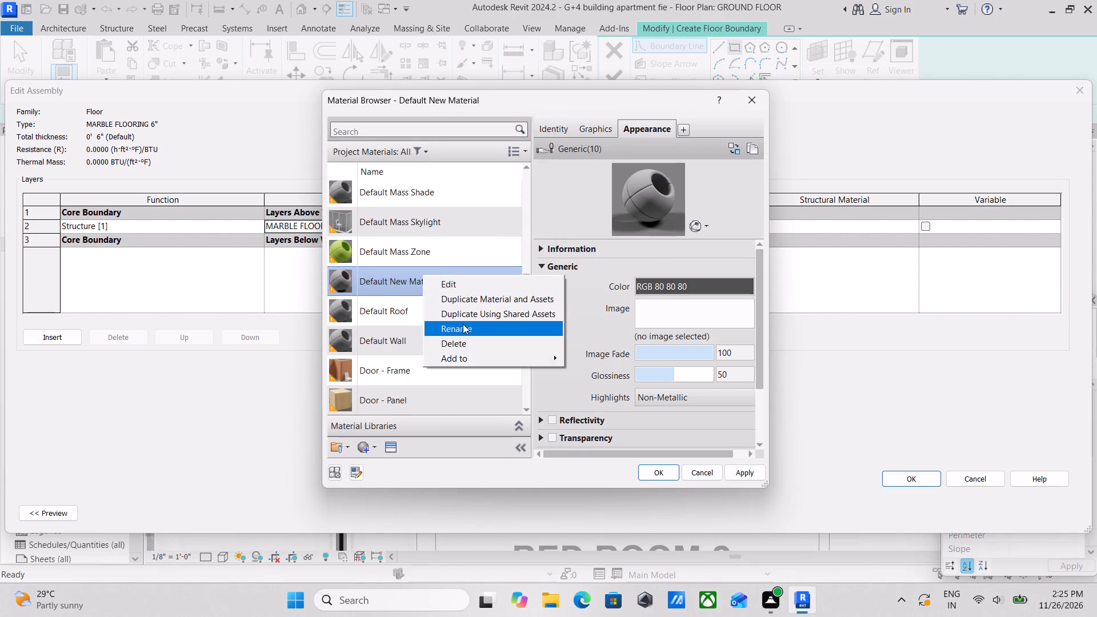
click(463, 324)
text(bathroom tiles)
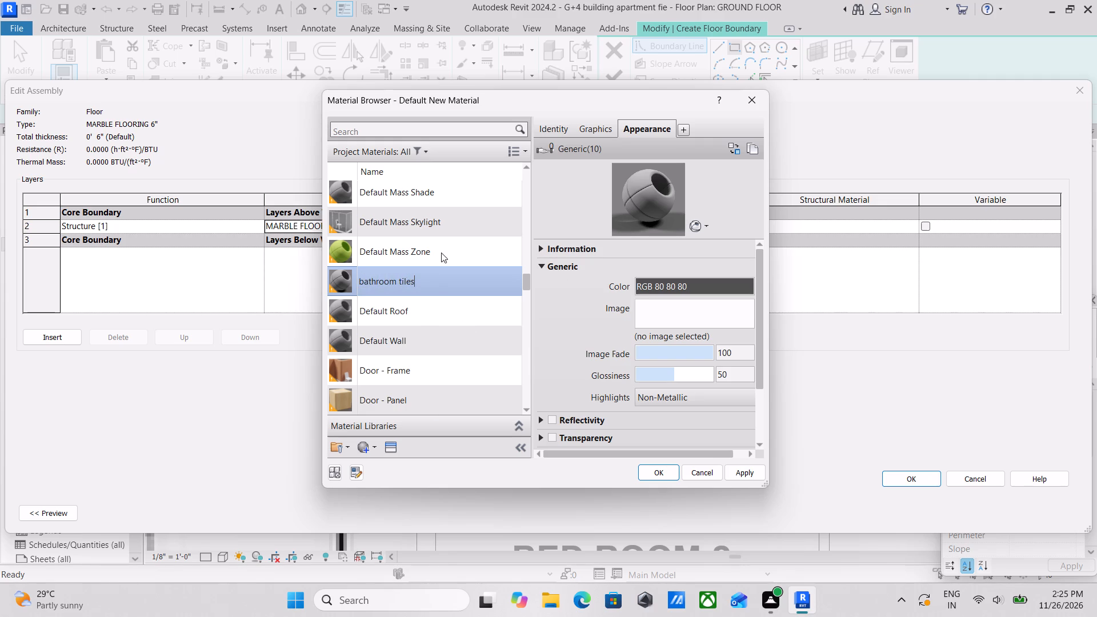
Open the asset library for the bathroom tiles material and examine the Appearance Library categories from Wall Paint and Wall Covering to Stone and Sitework.
click(391, 451)
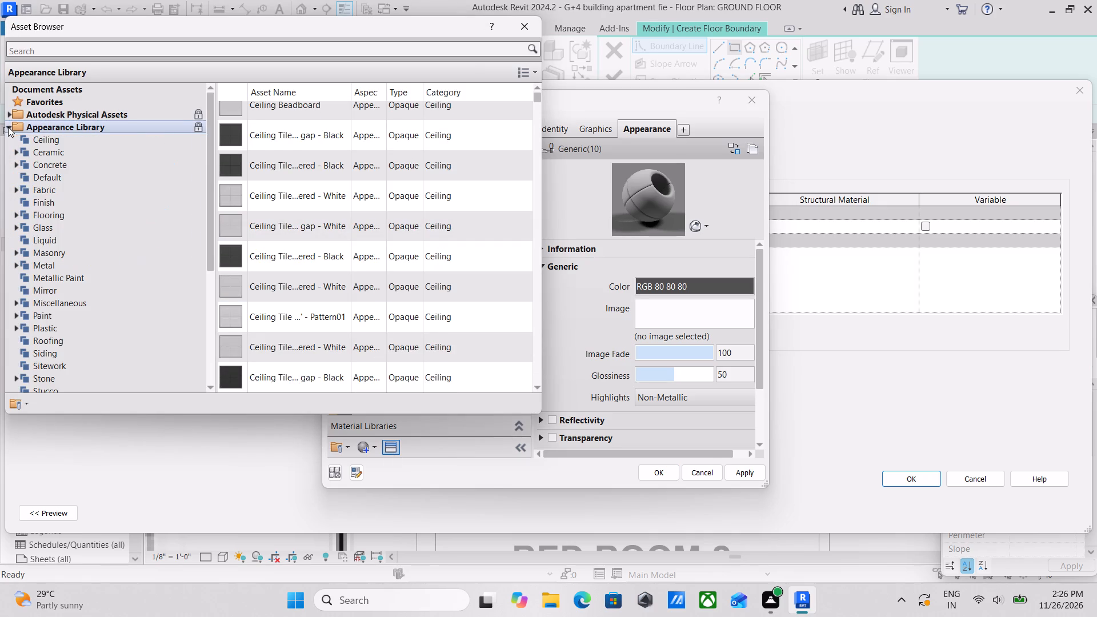
click(8, 127)
scroll(61, 273, down, 3)
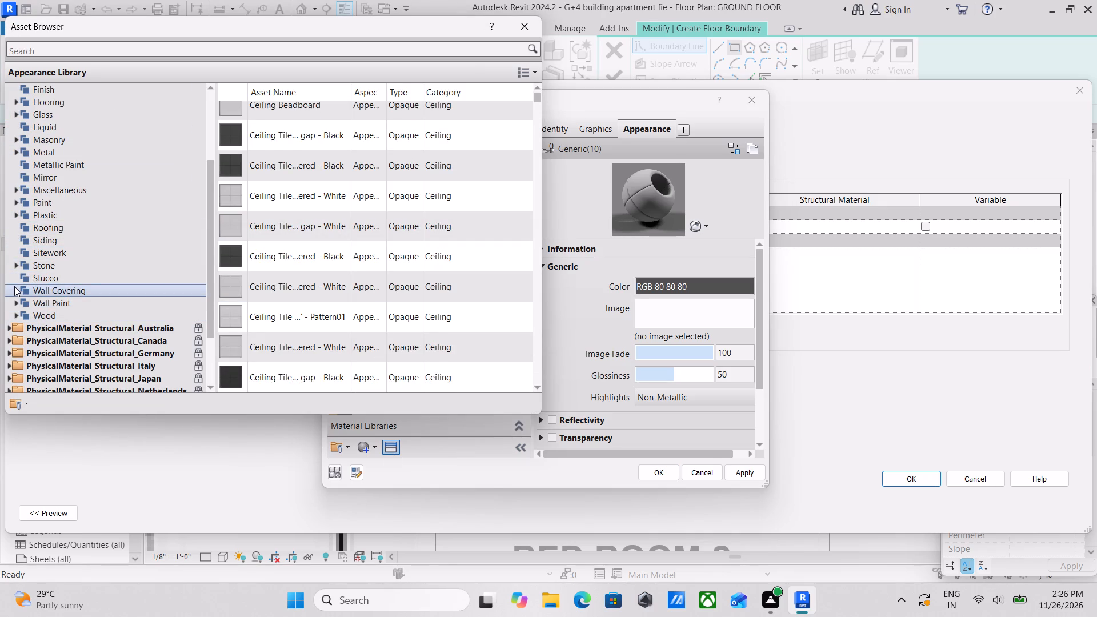
scroll(14, 286, up, 3)
scroll(14, 286, down, 1)
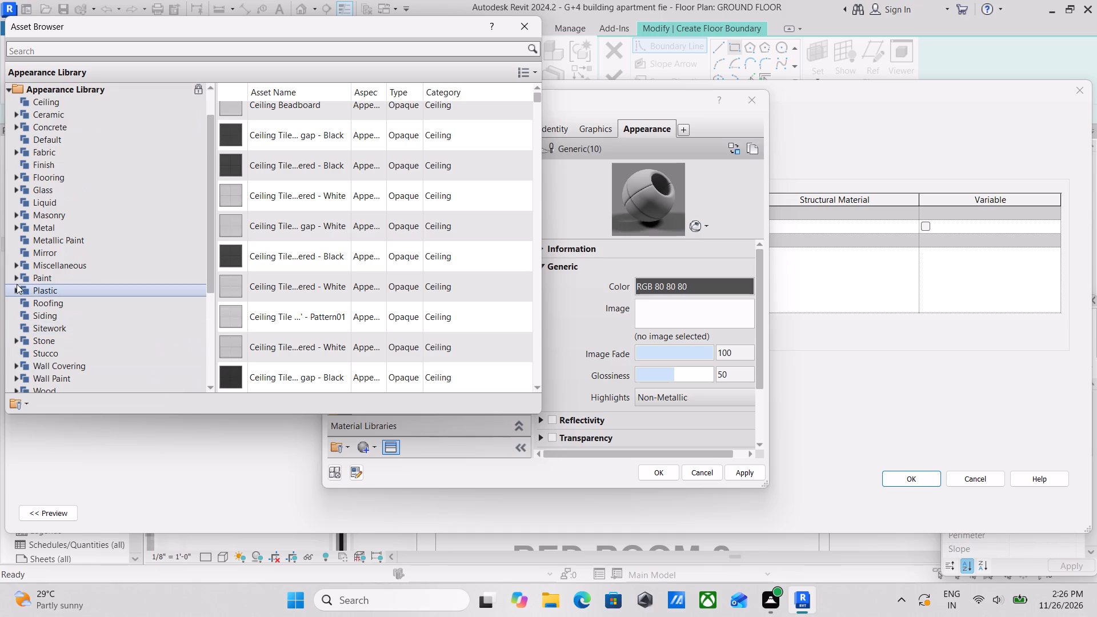
scroll(22, 306, down, 1)
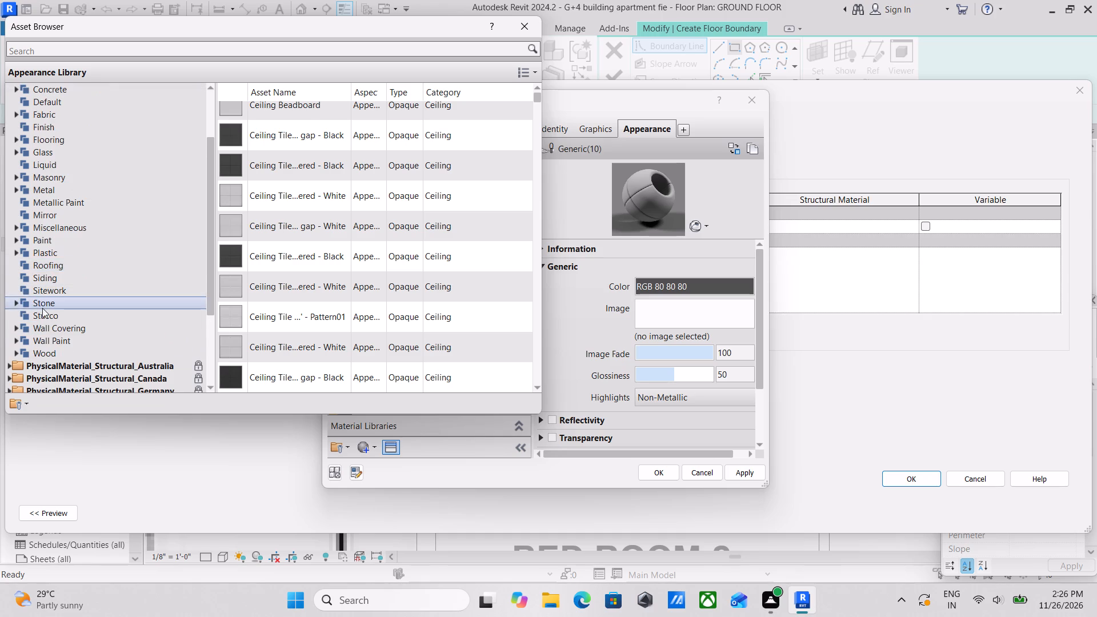
click(39, 327)
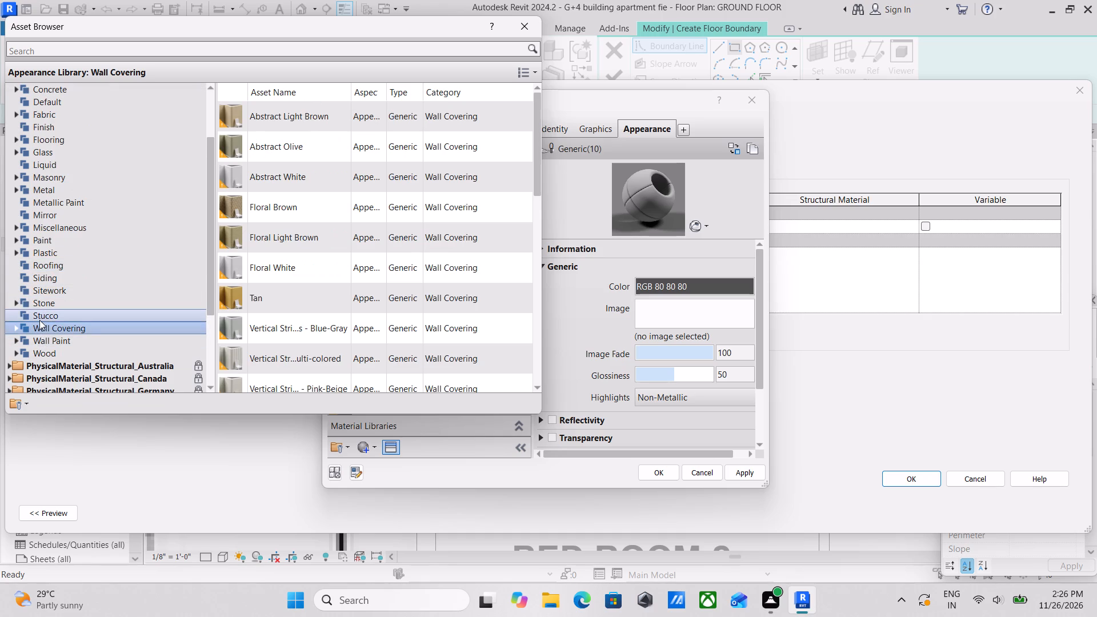
click(39, 320)
click(48, 344)
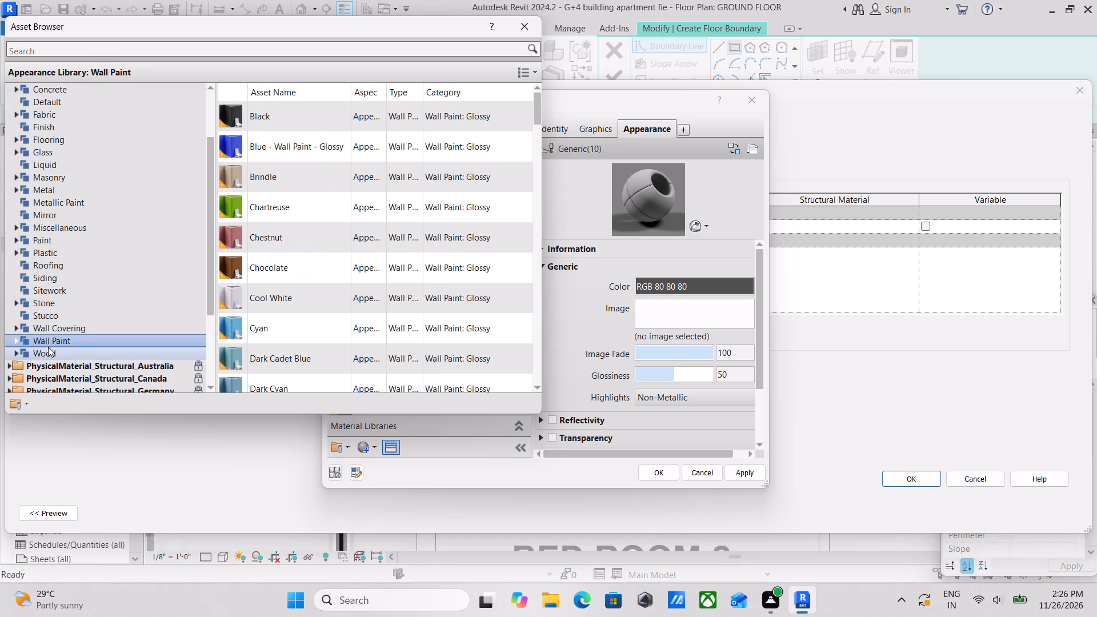
click(48, 347)
click(47, 336)
click(45, 328)
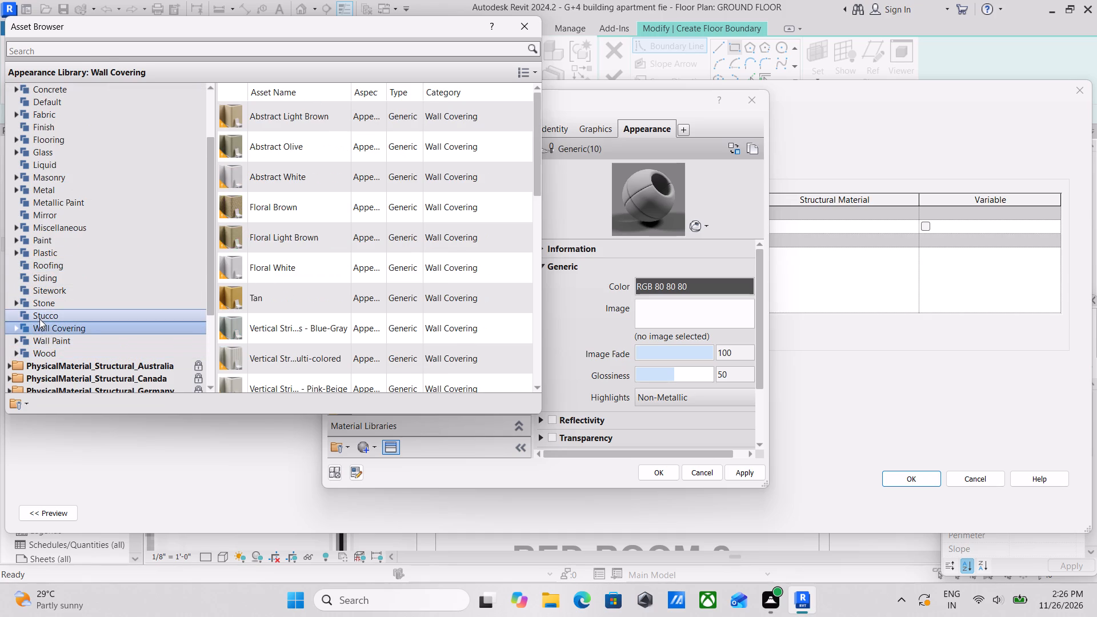
click(39, 318)
click(38, 298)
click(39, 287)
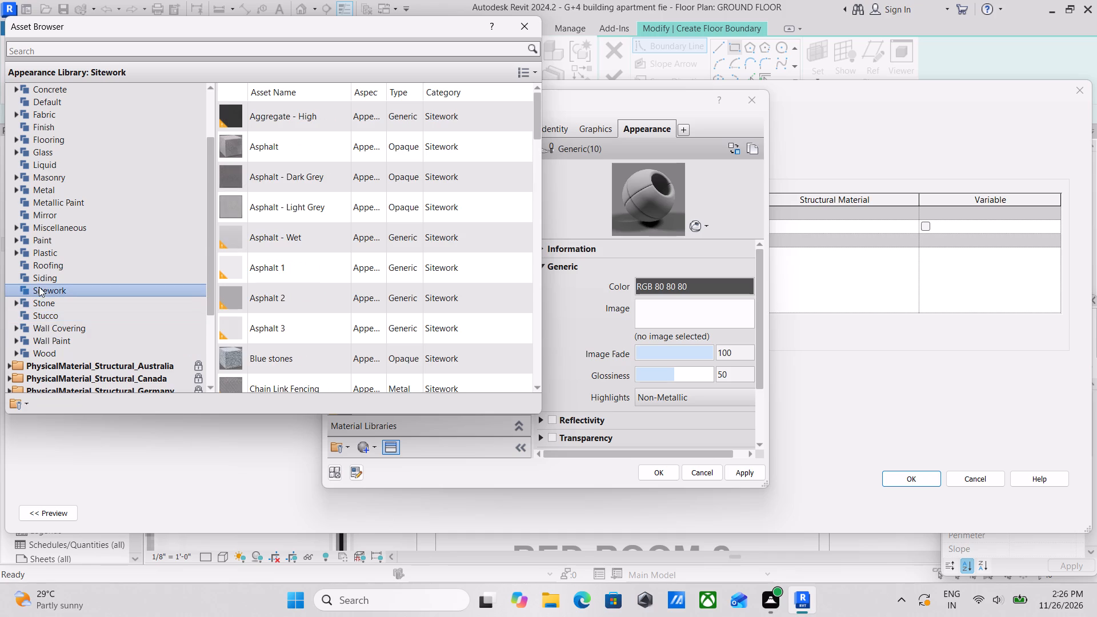
Examine the Appearance Library categories from Concrete, Finish and Flooring through Masonry, Metal, Stone and Plastic for a suitable bathroom tile appearance.
click(67, 88)
click(60, 99)
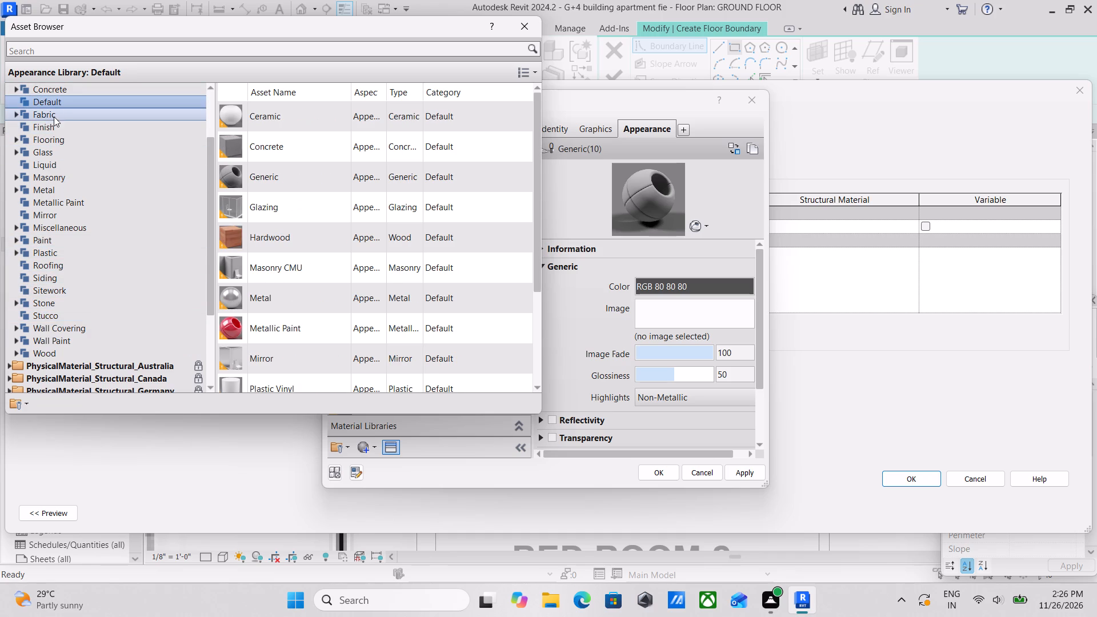
click(51, 122)
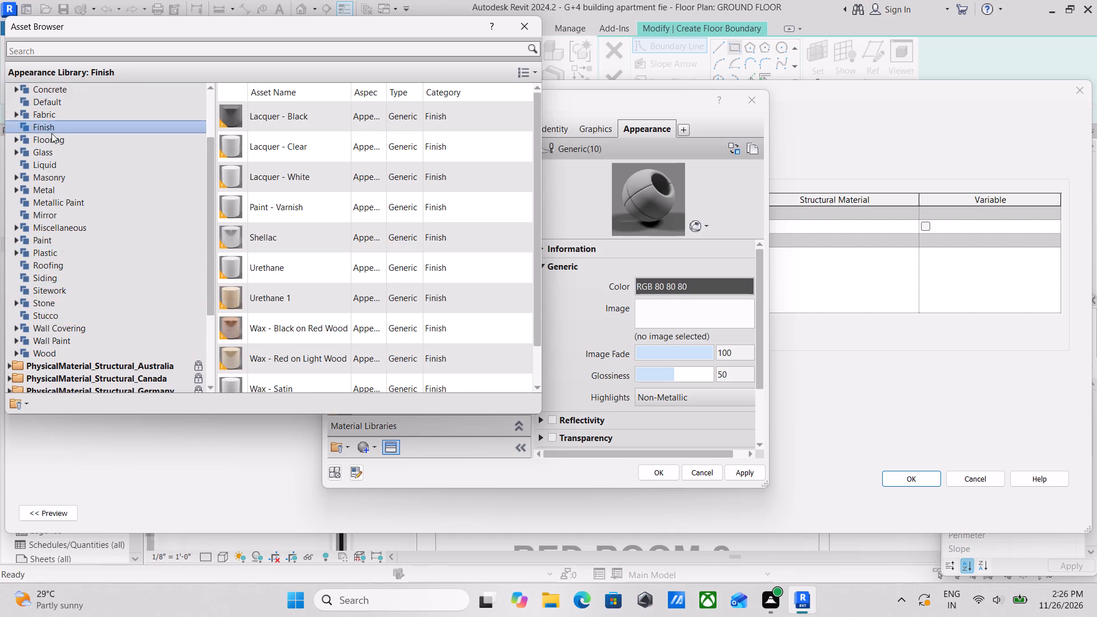
click(53, 139)
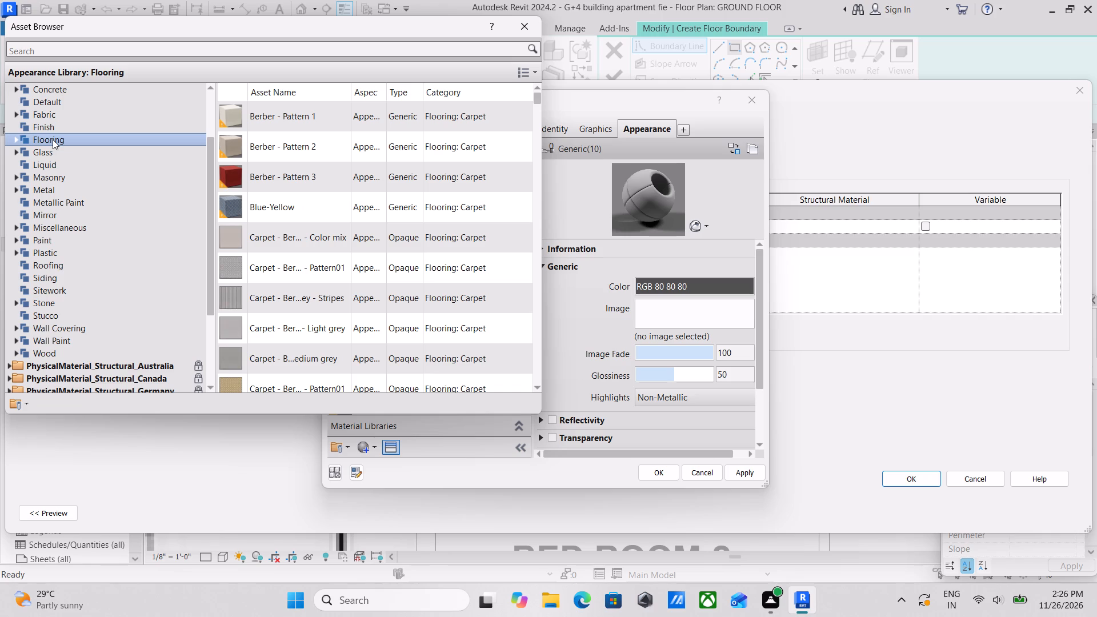
click(56, 150)
click(43, 181)
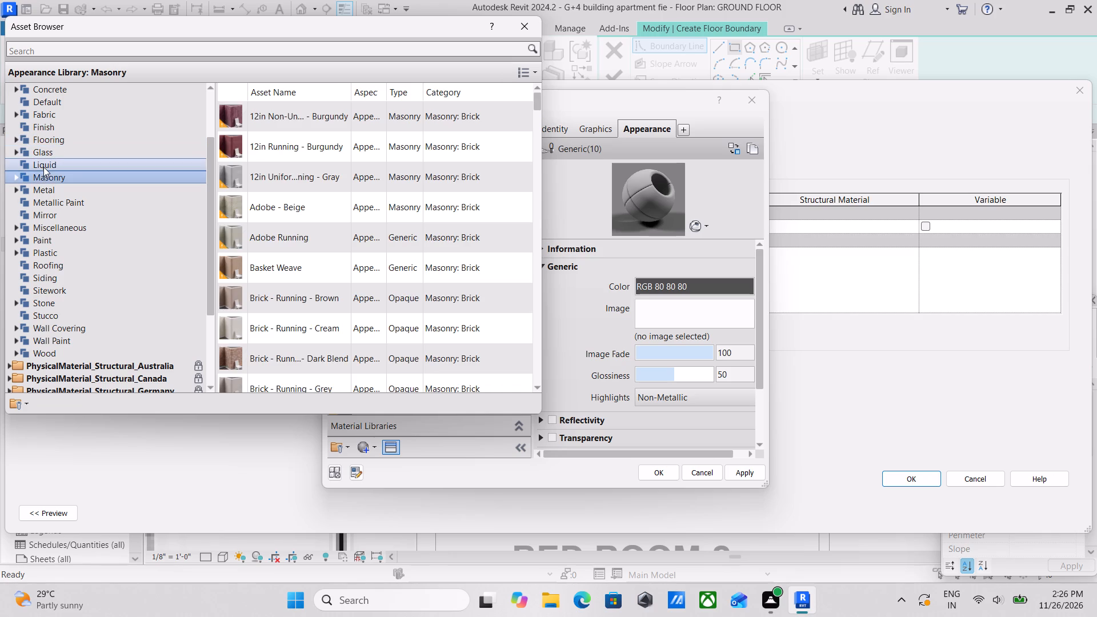
click(43, 167)
scroll(43, 186, down, 2)
click(44, 139)
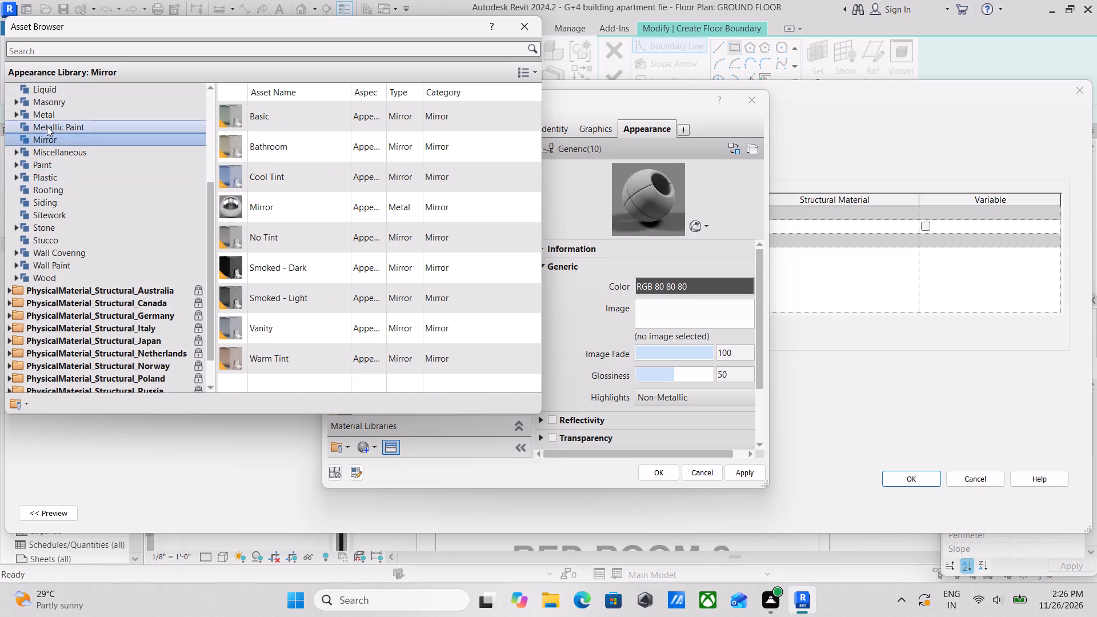
click(47, 126)
click(47, 106)
click(49, 112)
scroll(54, 153, down, 2)
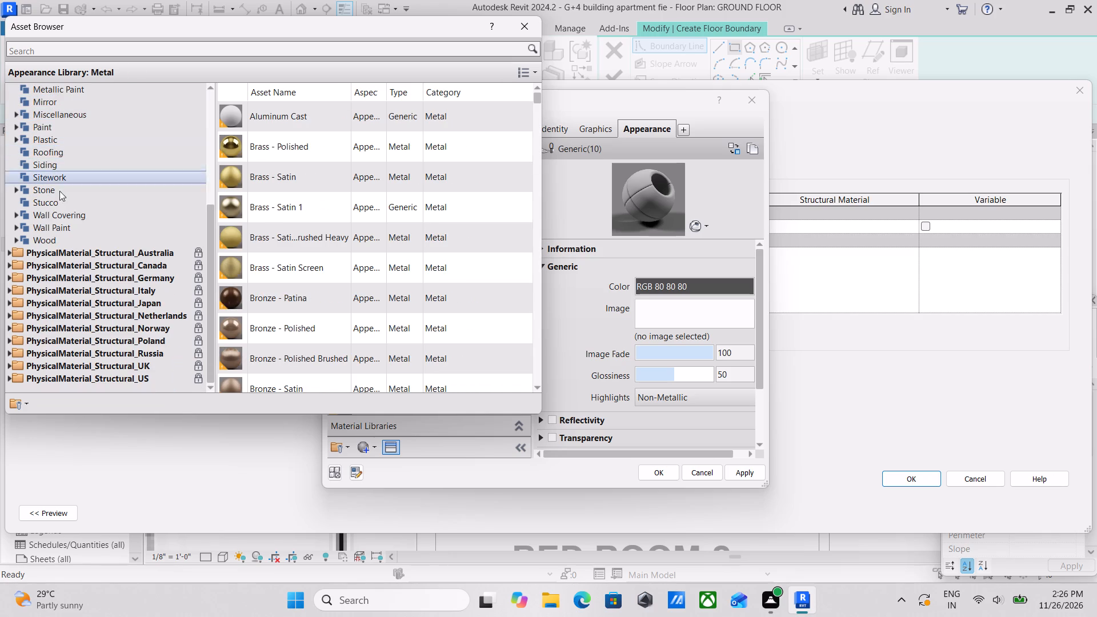
click(43, 242)
click(43, 222)
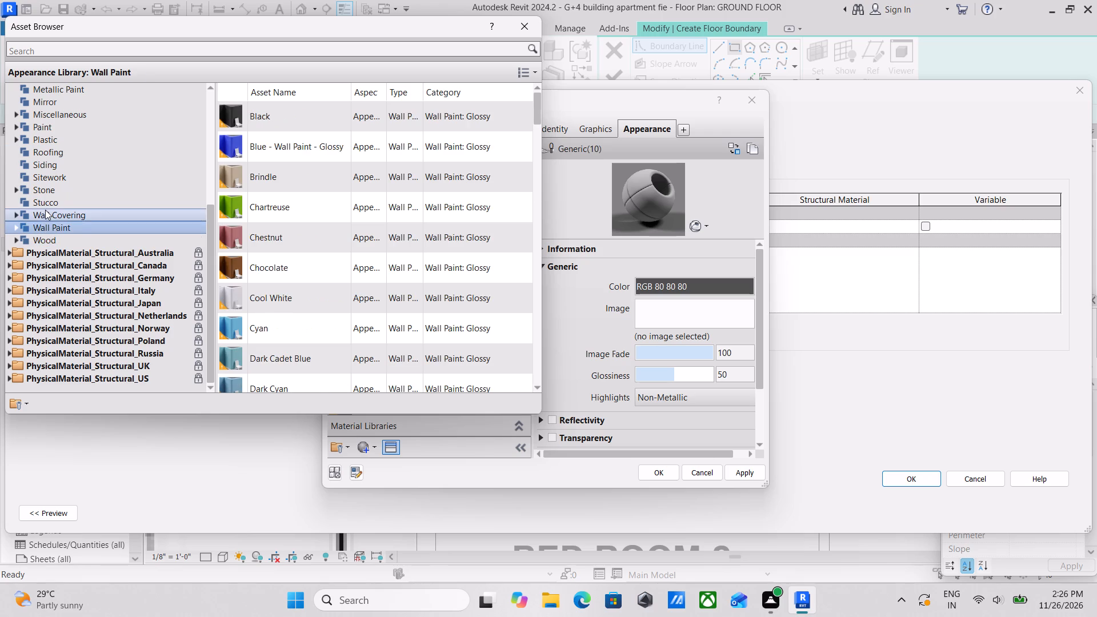
click(45, 210)
click(46, 201)
click(43, 191)
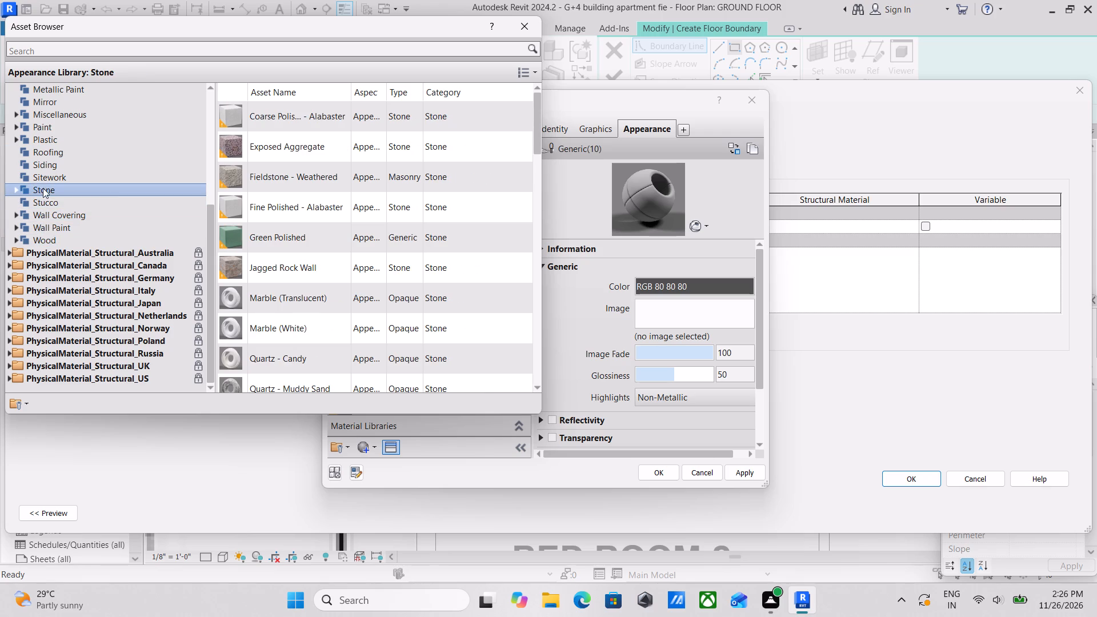
click(43, 181)
click(45, 167)
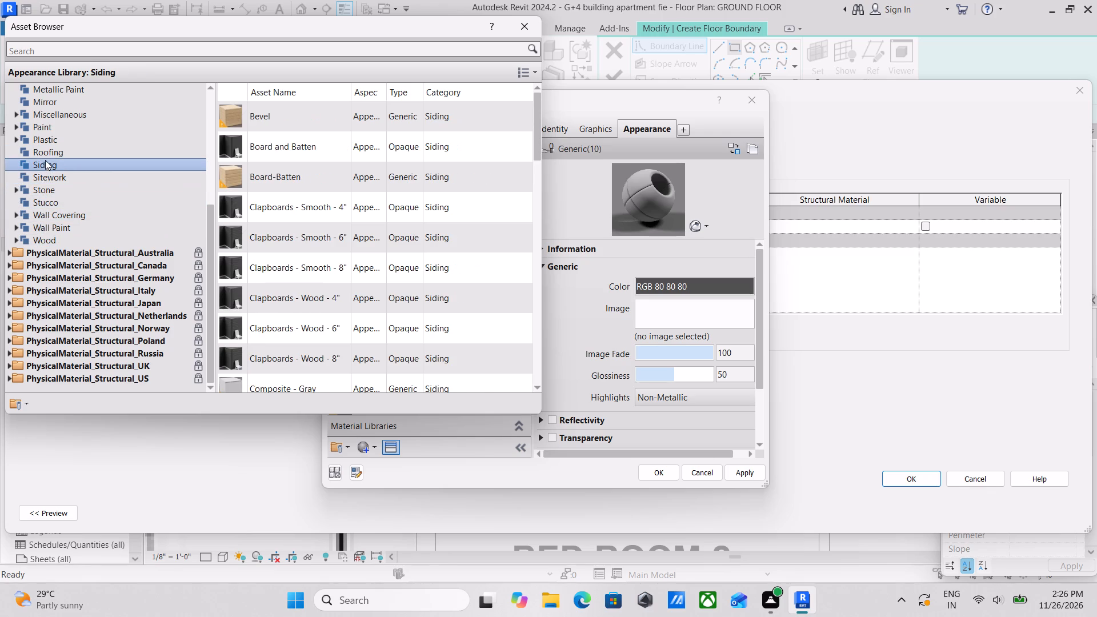
click(47, 153)
click(47, 143)
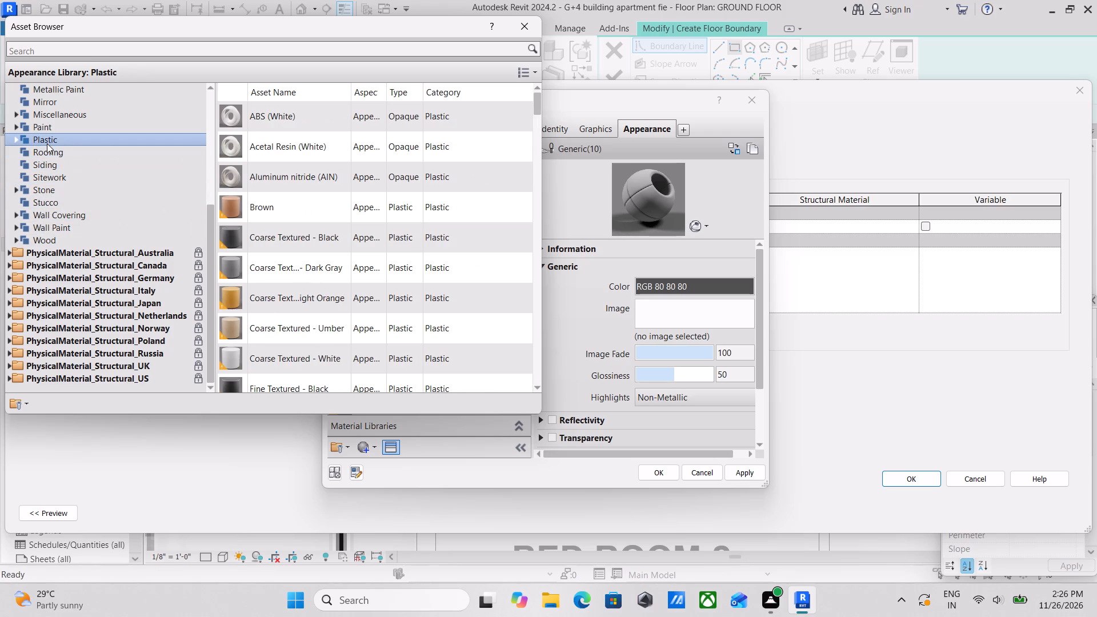
click(47, 127)
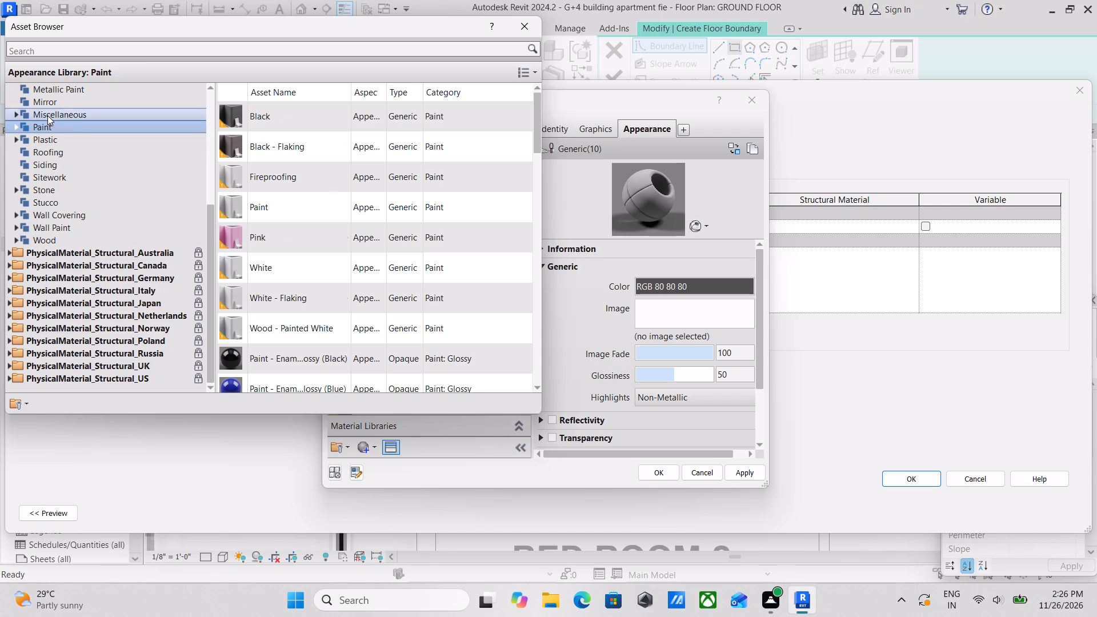
click(47, 115)
scroll(77, 209, down, 3)
Examine the Wood category and its Panels subcategory in the Appearance Library for a suitable floor finish.
click(11, 234)
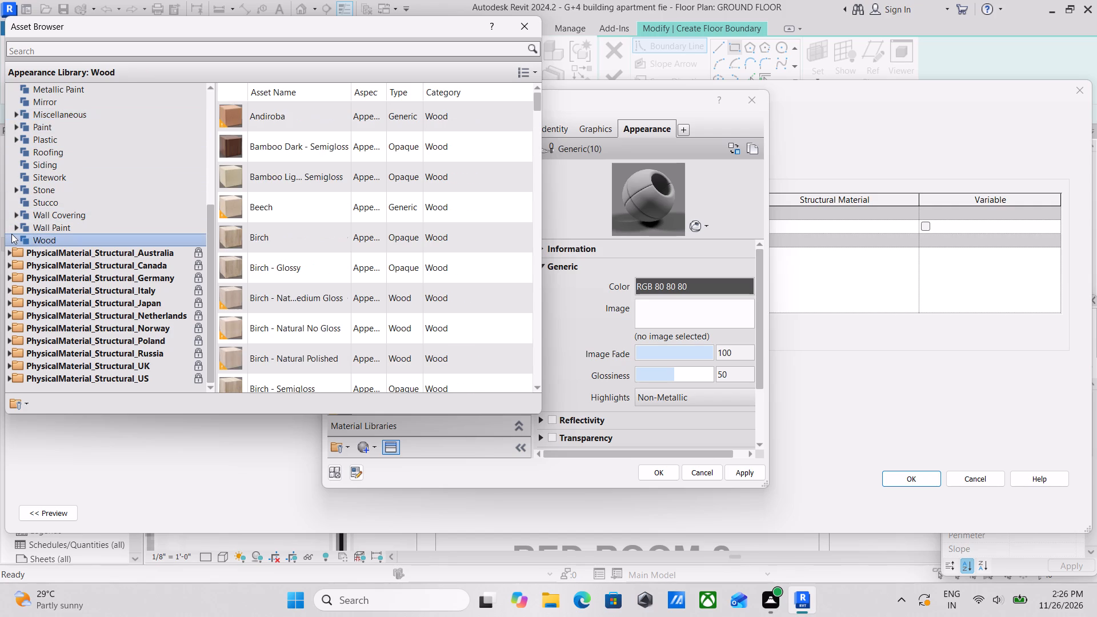
click(11, 234)
click(12, 235)
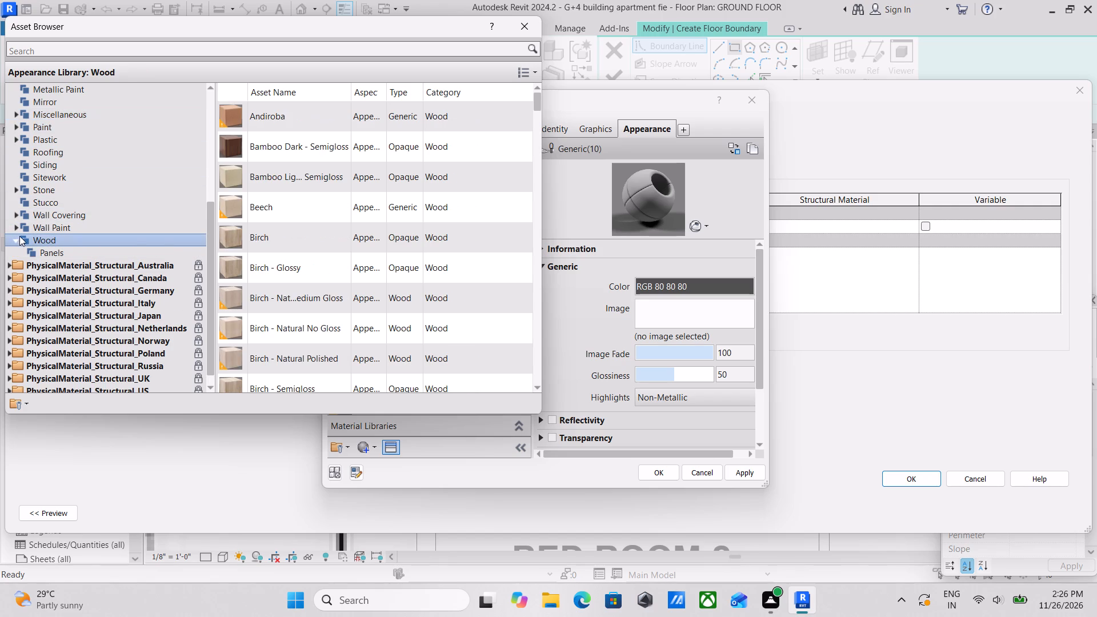
click(32, 249)
scroll(284, 326, down, 7)
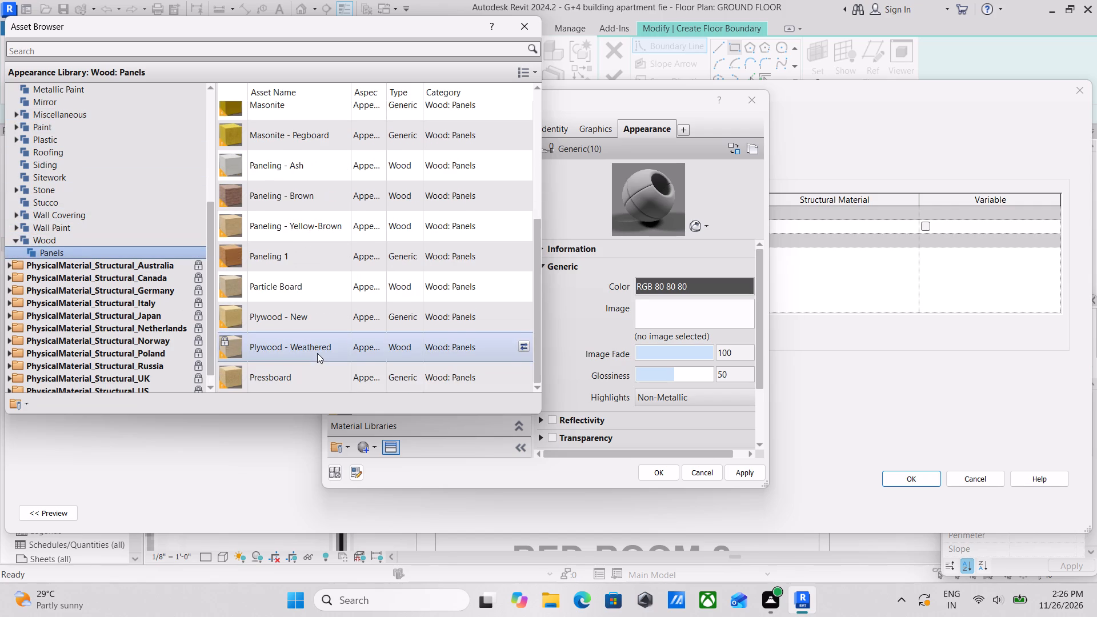
scroll(317, 353, up, 2)
click(38, 227)
click(46, 242)
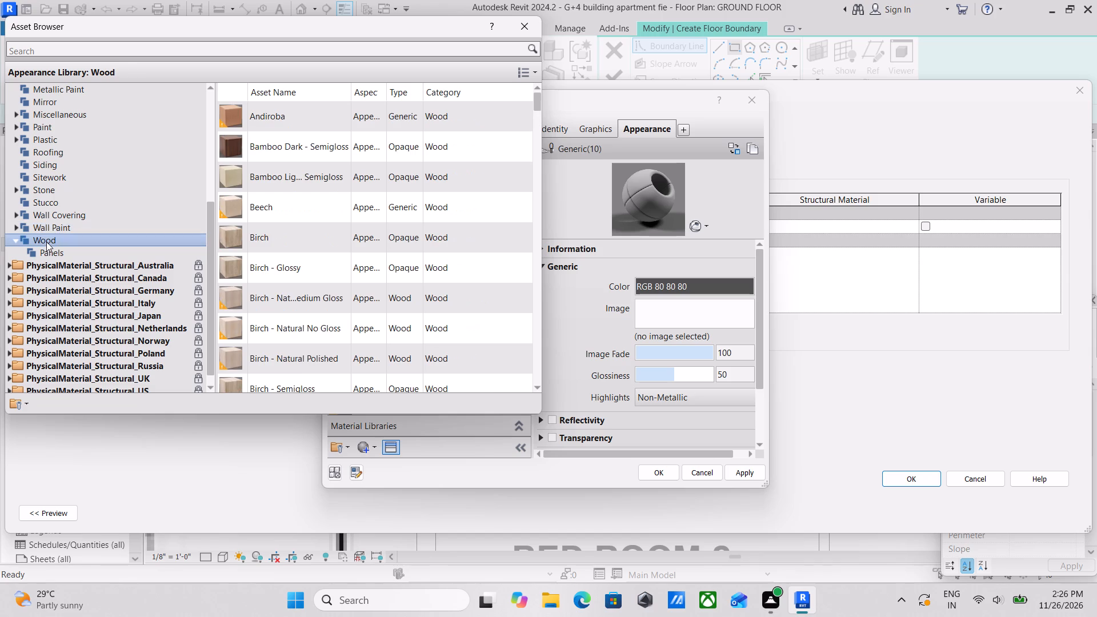
Examine the Stone and Sitework categories in the Appearance Library for a suitable bathroom tile appearance.
click(54, 194)
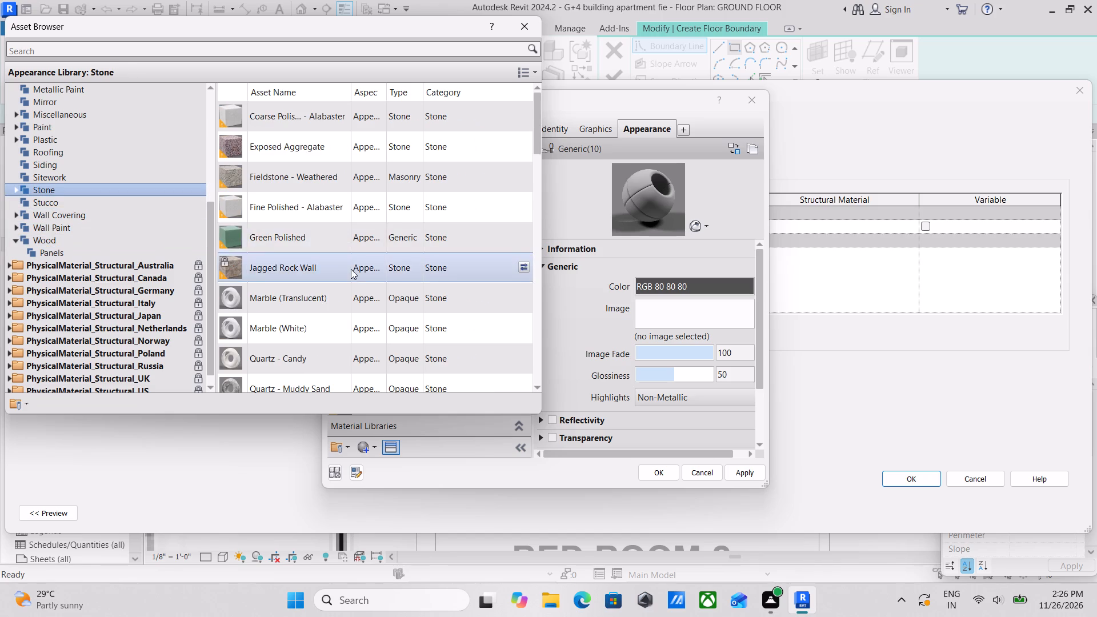
scroll(351, 269, down, 16)
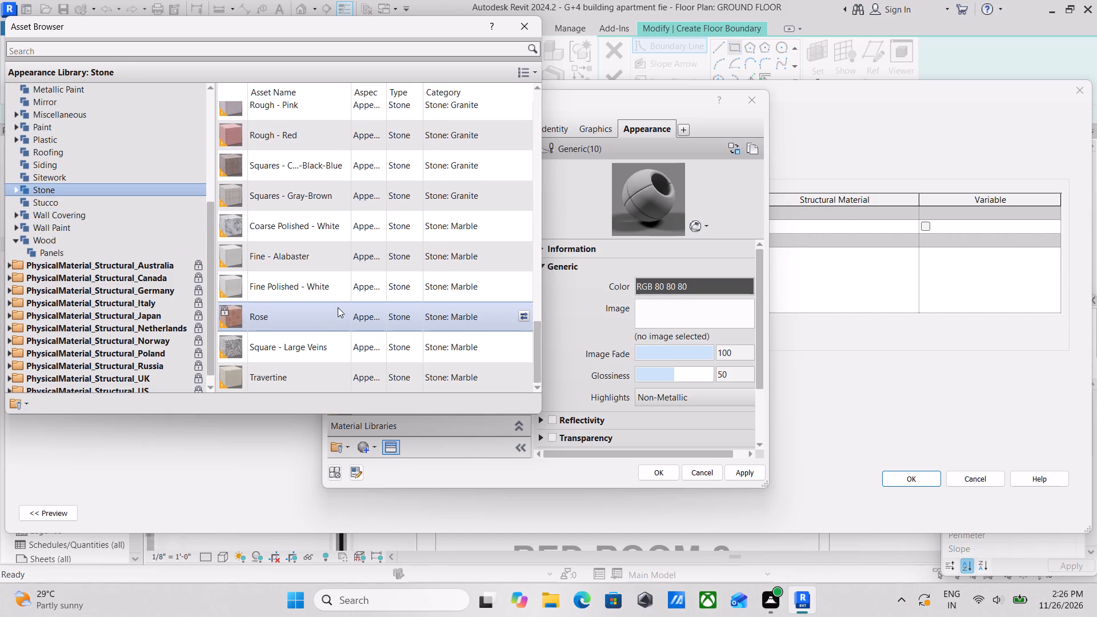
scroll(338, 307, down, 2)
scroll(101, 185, up, 1)
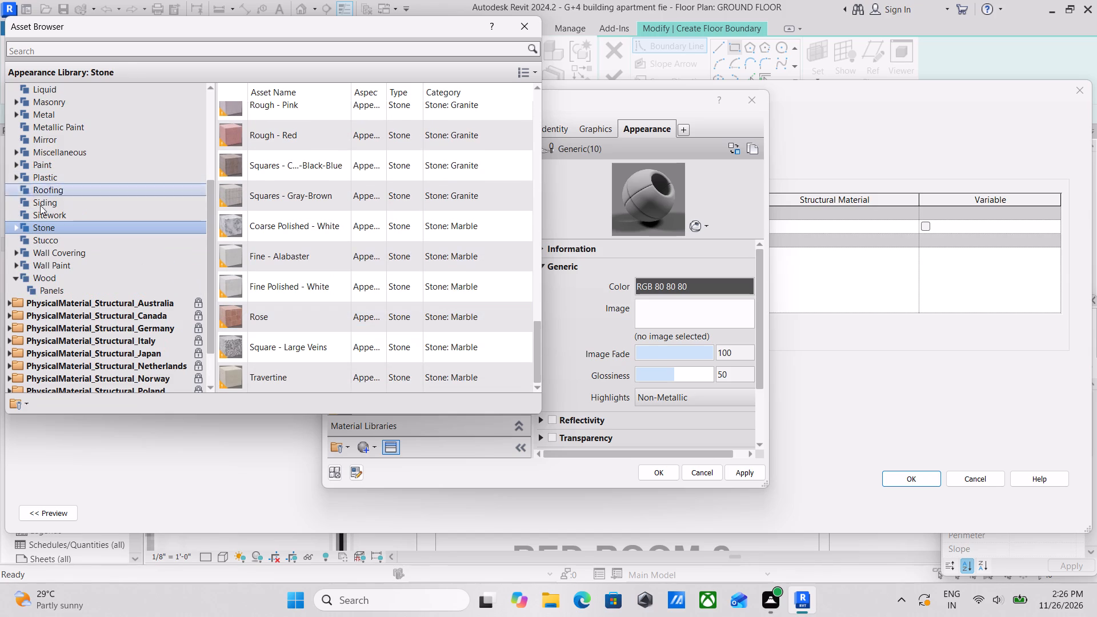
click(38, 213)
scroll(363, 310, down, 4)
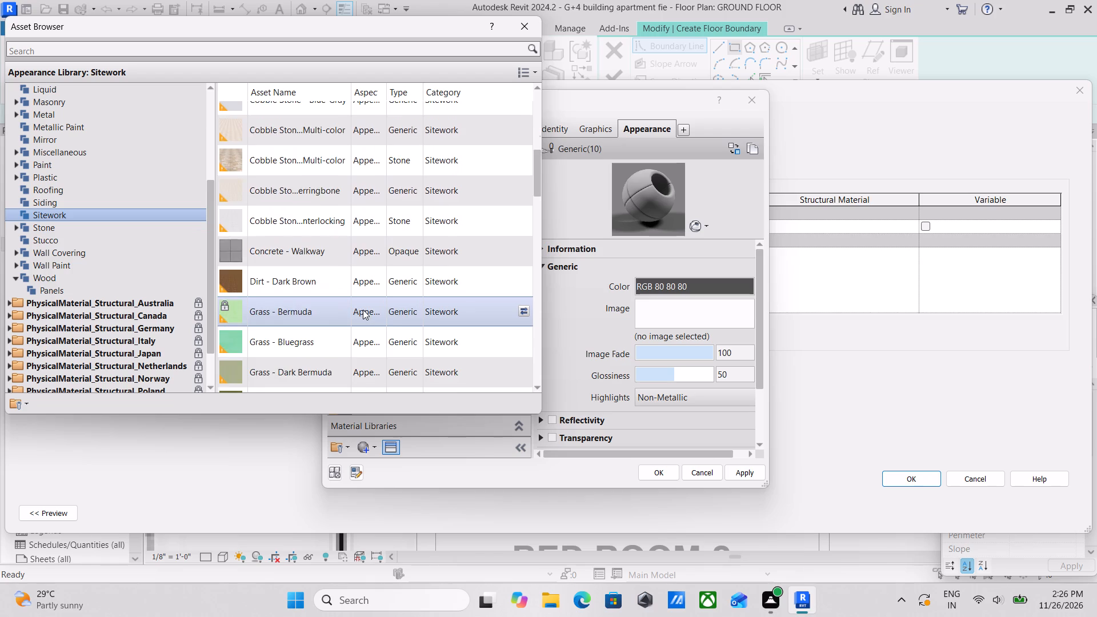
scroll(363, 310, down, 15)
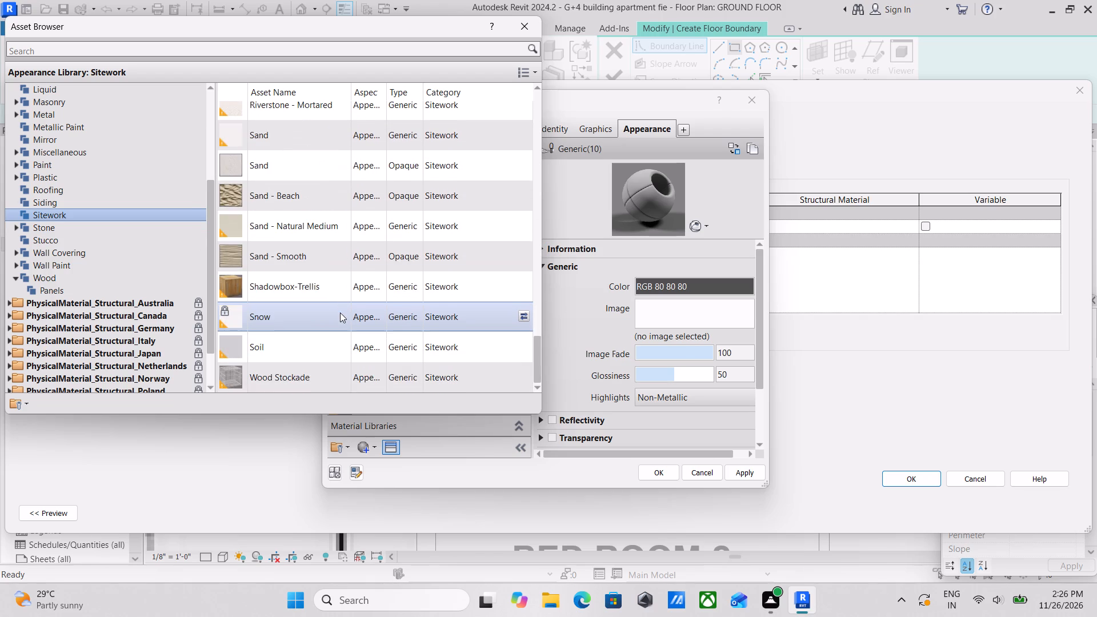
scroll(340, 312, down, 2)
scroll(340, 312, up, 11)
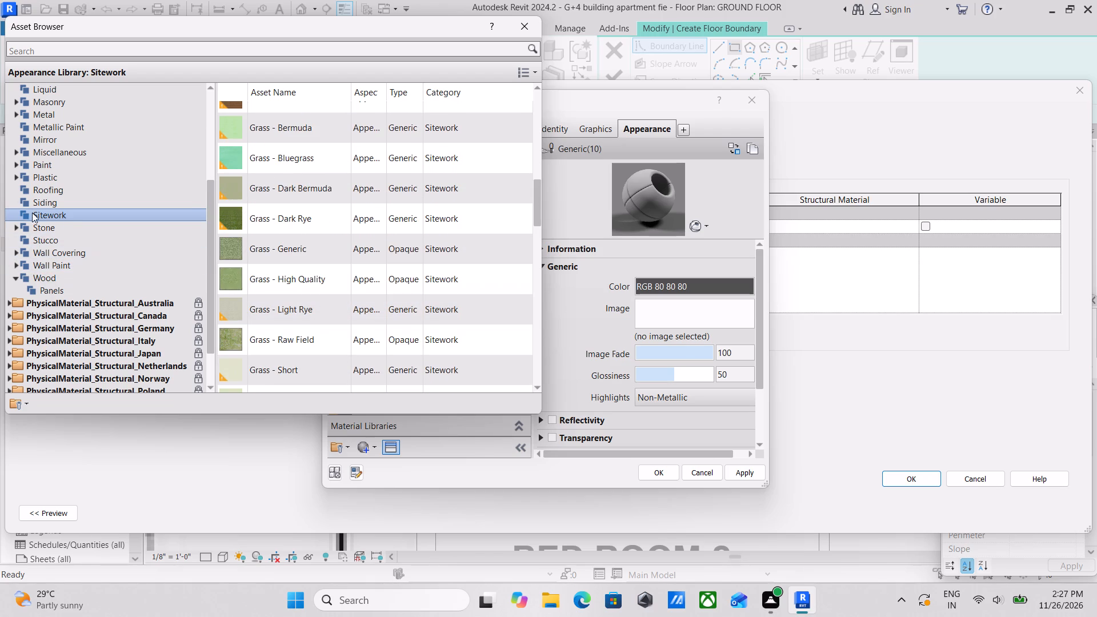
Examine the Granite and Marble subcategories of Stone and the Stucco category in the Appearance Library for a suitable tile appearance.
click(41, 228)
click(15, 227)
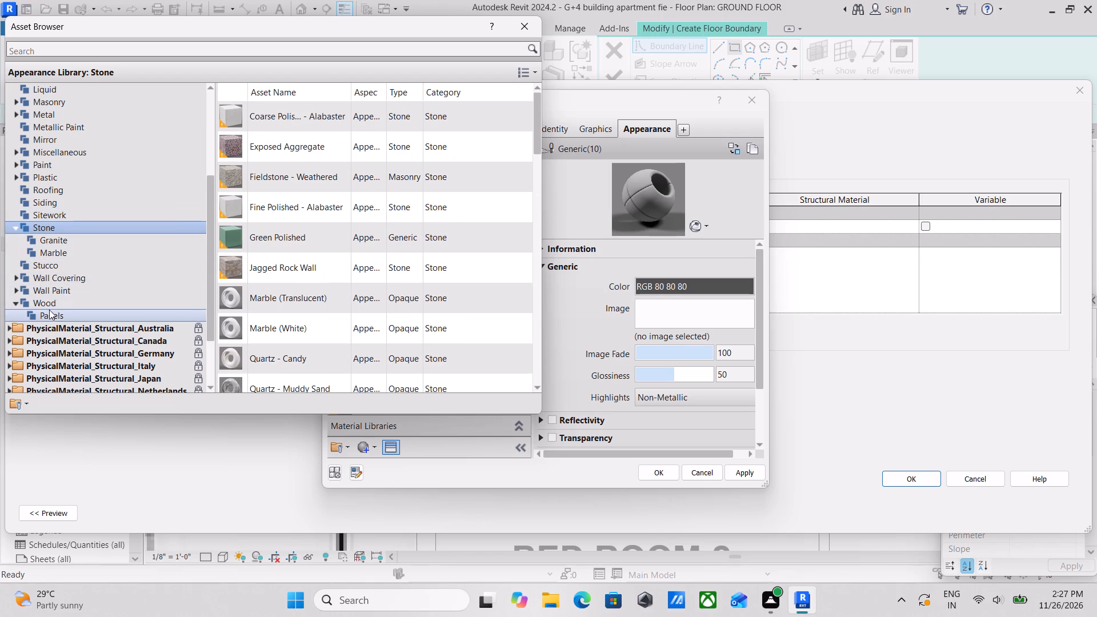
double_click(43, 243)
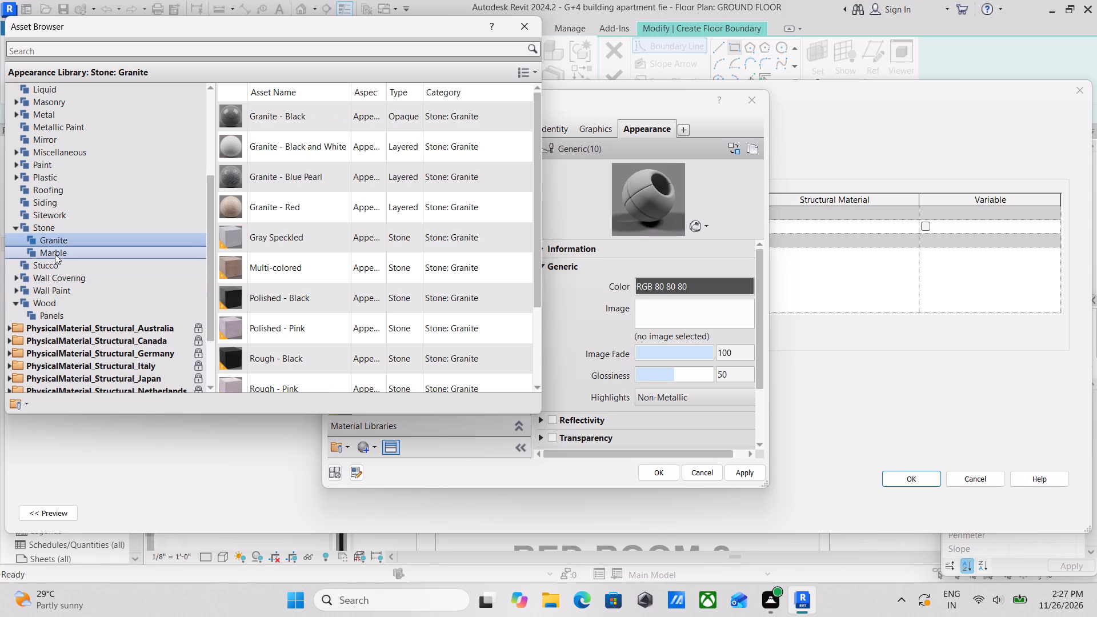
click(55, 251)
click(55, 251)
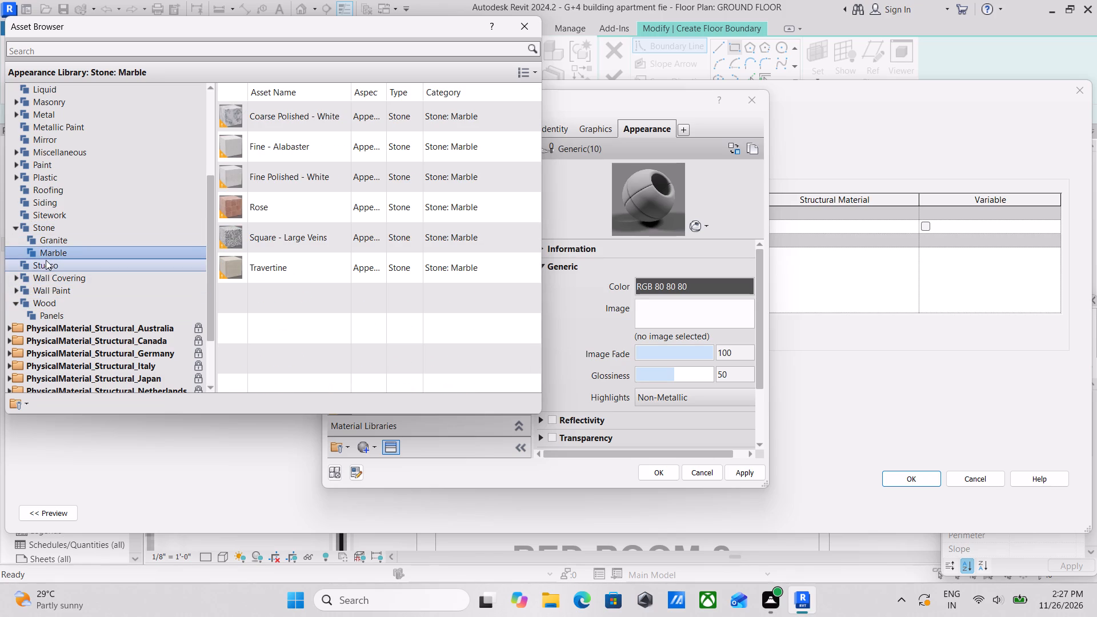
click(45, 260)
scroll(177, 271, down, 2)
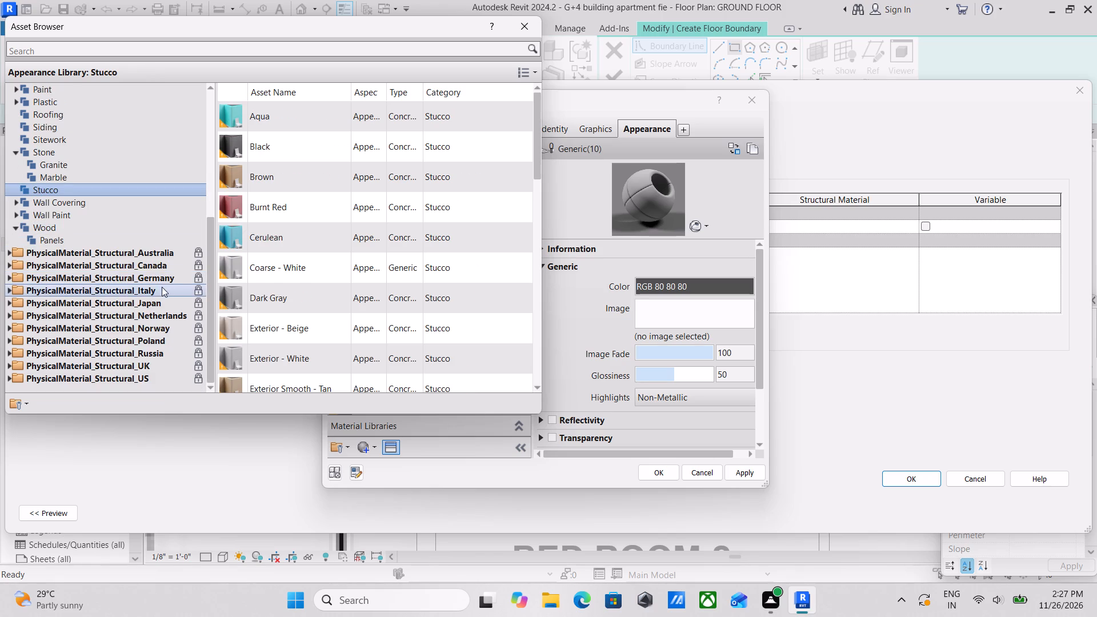
scroll(40, 207, up, 5)
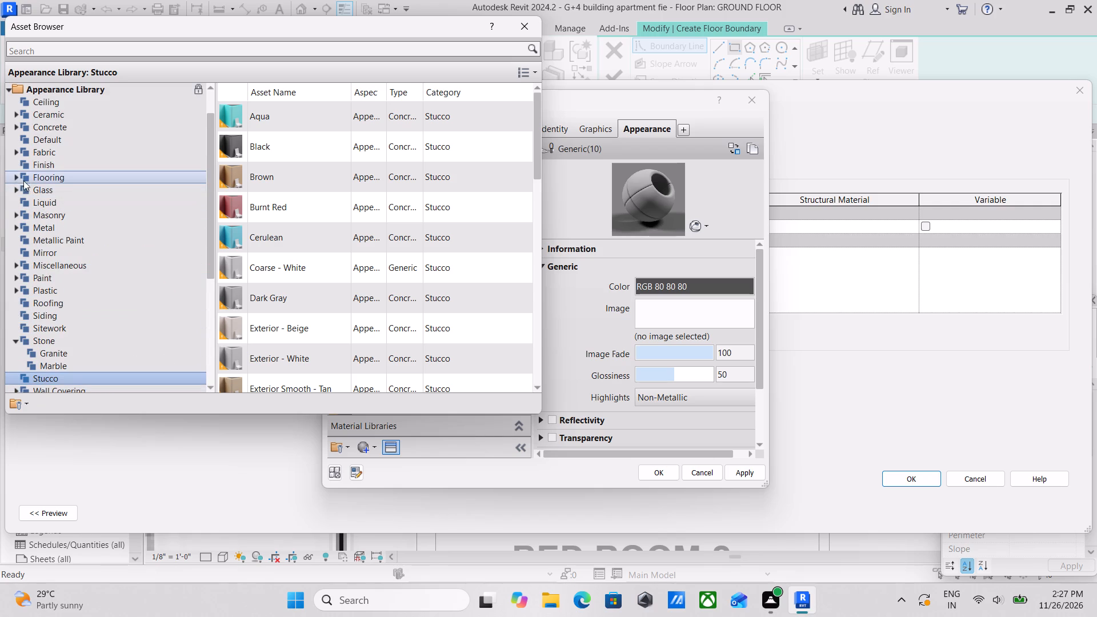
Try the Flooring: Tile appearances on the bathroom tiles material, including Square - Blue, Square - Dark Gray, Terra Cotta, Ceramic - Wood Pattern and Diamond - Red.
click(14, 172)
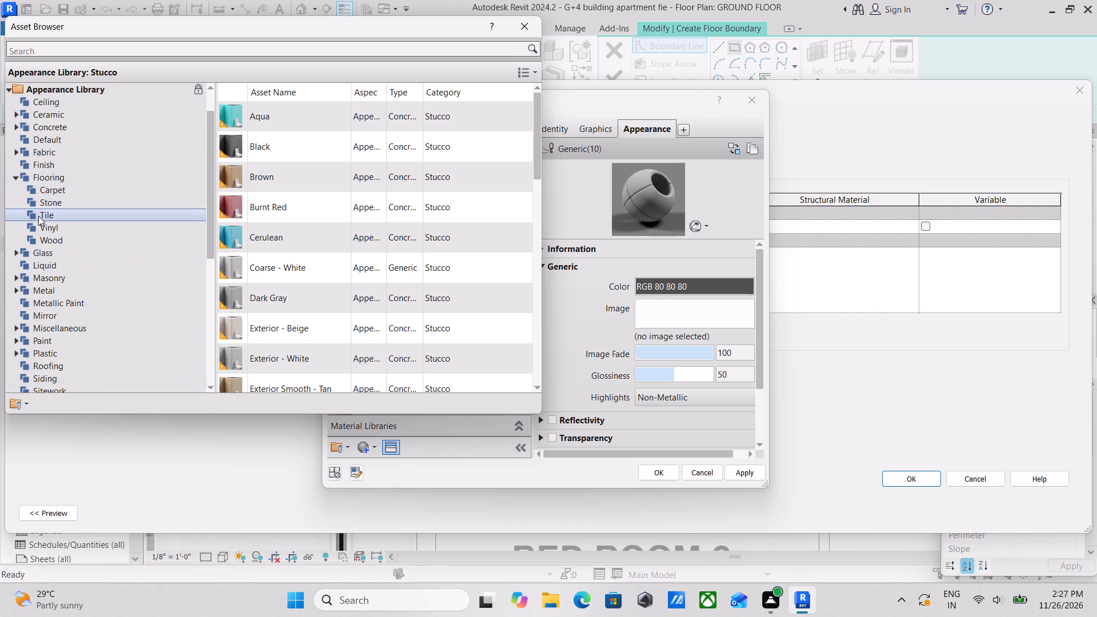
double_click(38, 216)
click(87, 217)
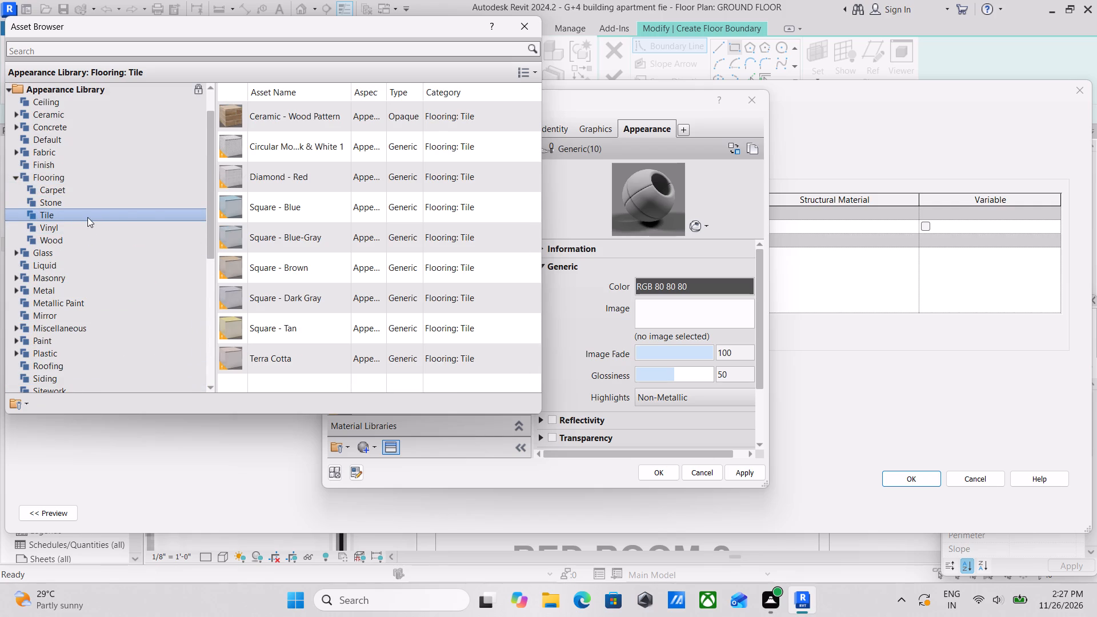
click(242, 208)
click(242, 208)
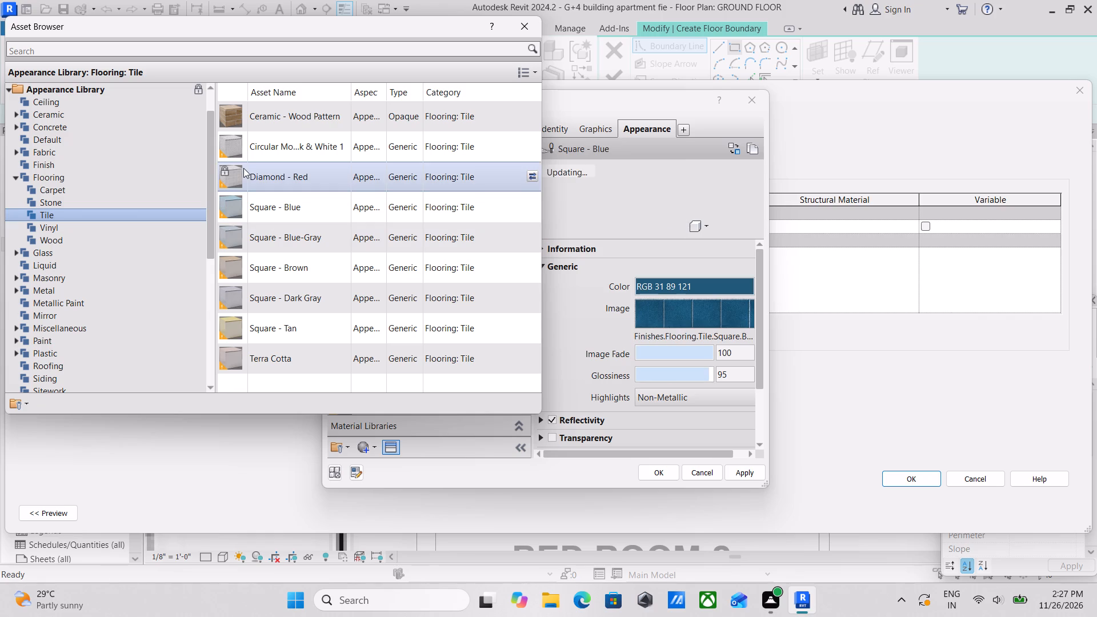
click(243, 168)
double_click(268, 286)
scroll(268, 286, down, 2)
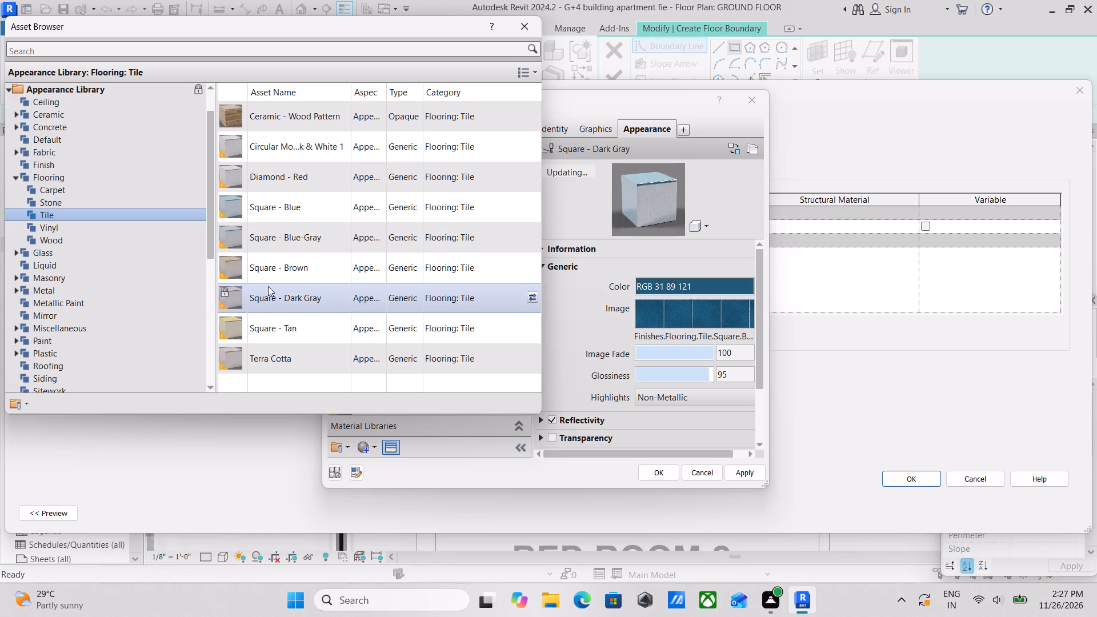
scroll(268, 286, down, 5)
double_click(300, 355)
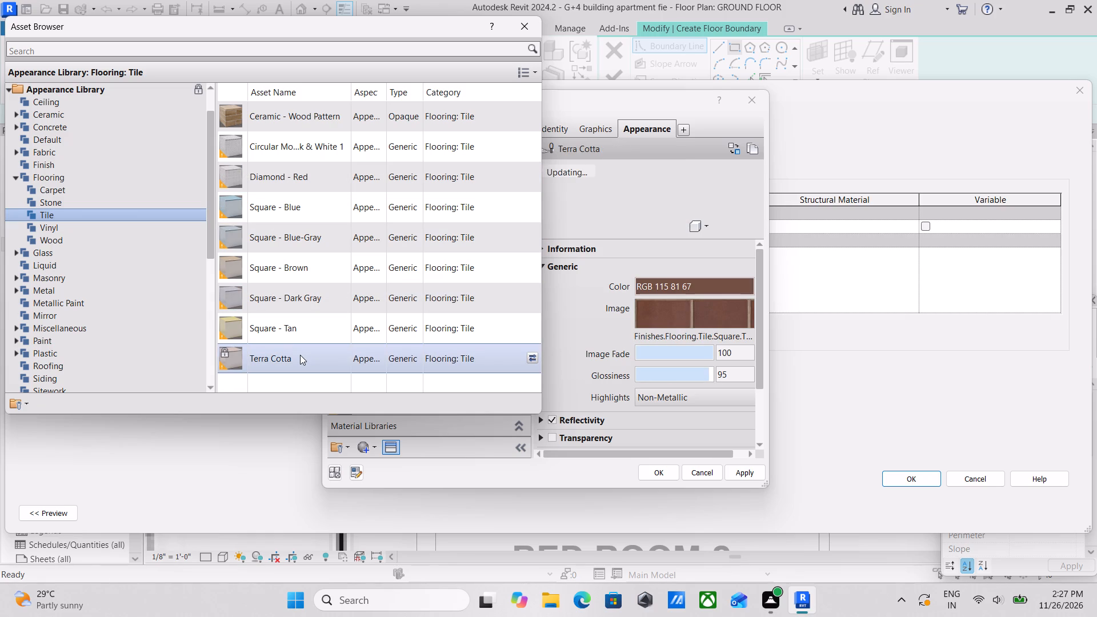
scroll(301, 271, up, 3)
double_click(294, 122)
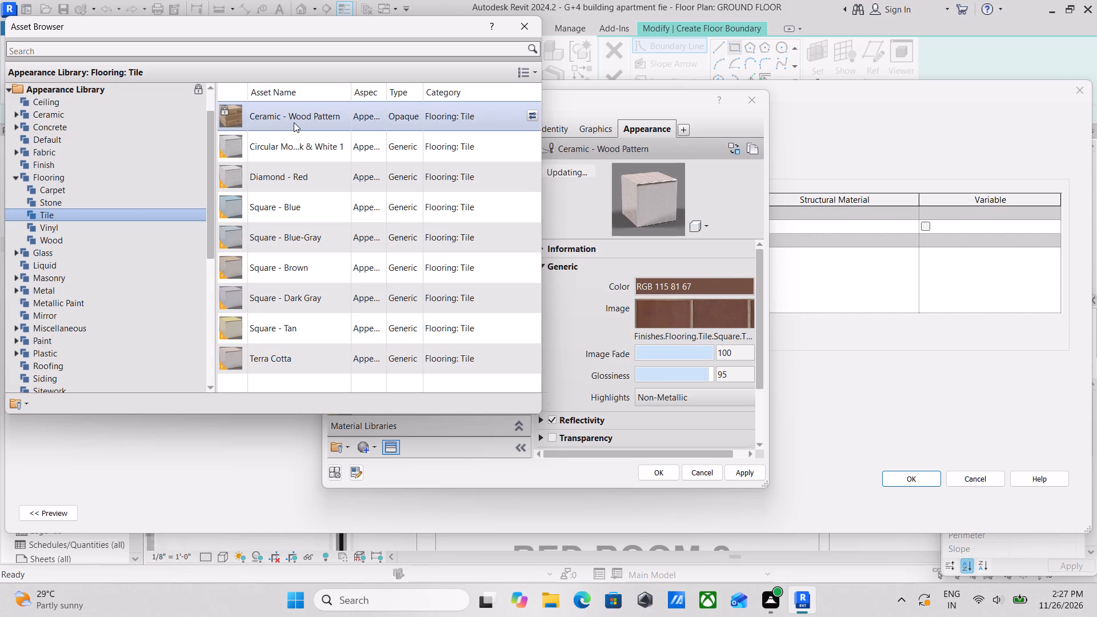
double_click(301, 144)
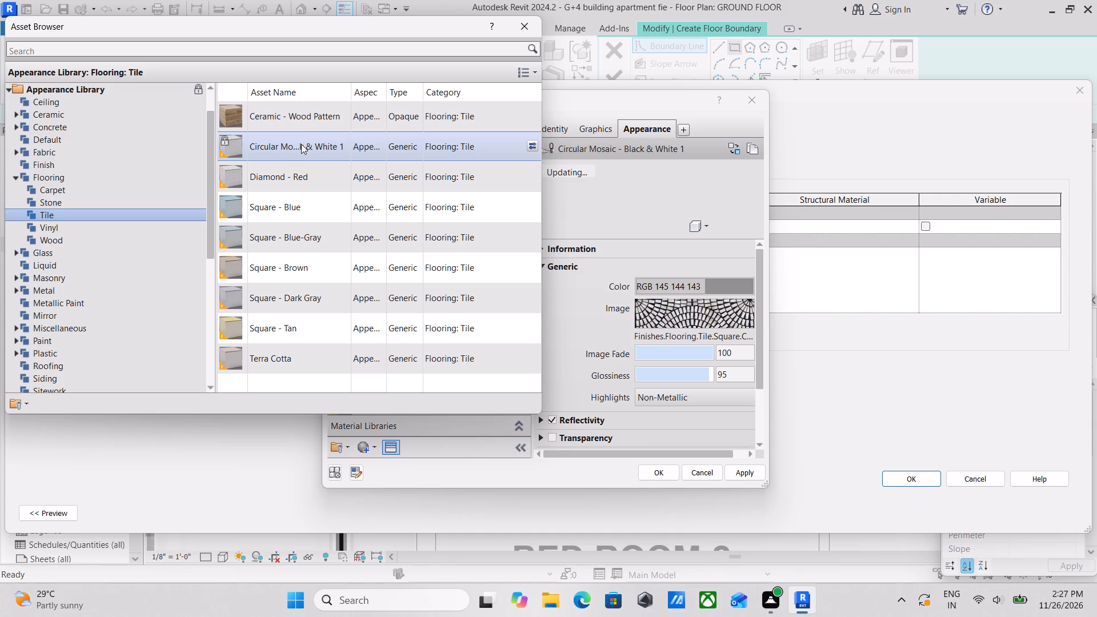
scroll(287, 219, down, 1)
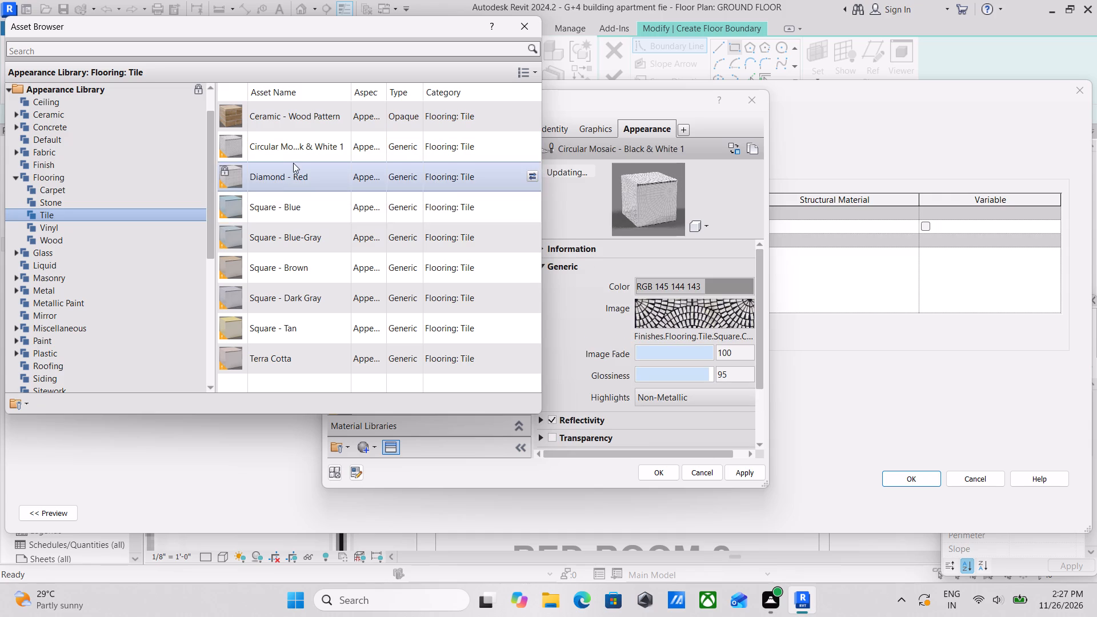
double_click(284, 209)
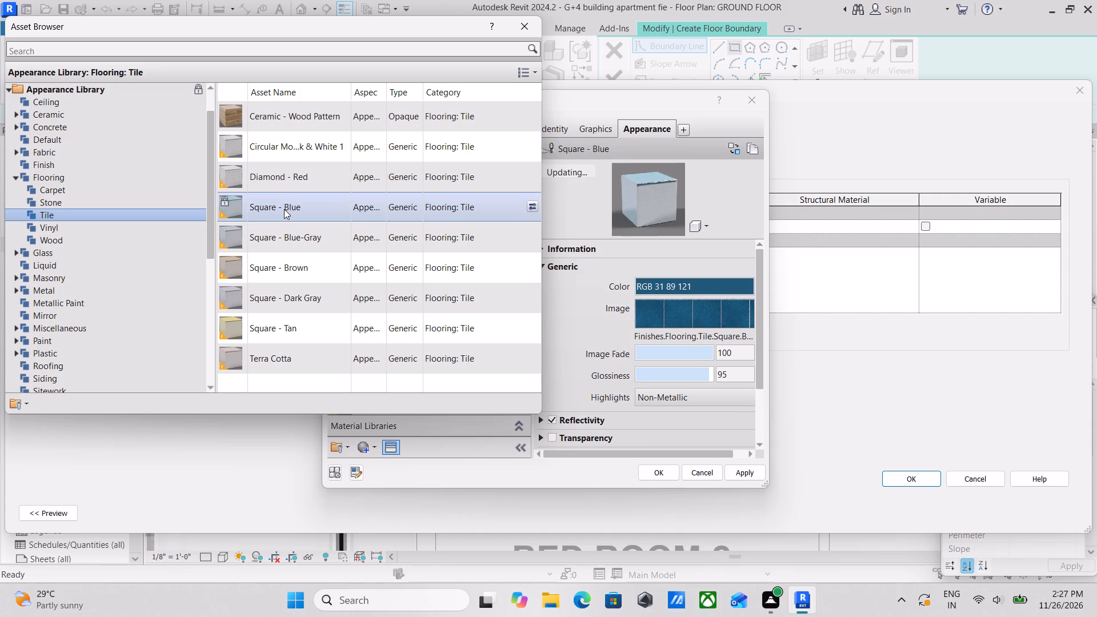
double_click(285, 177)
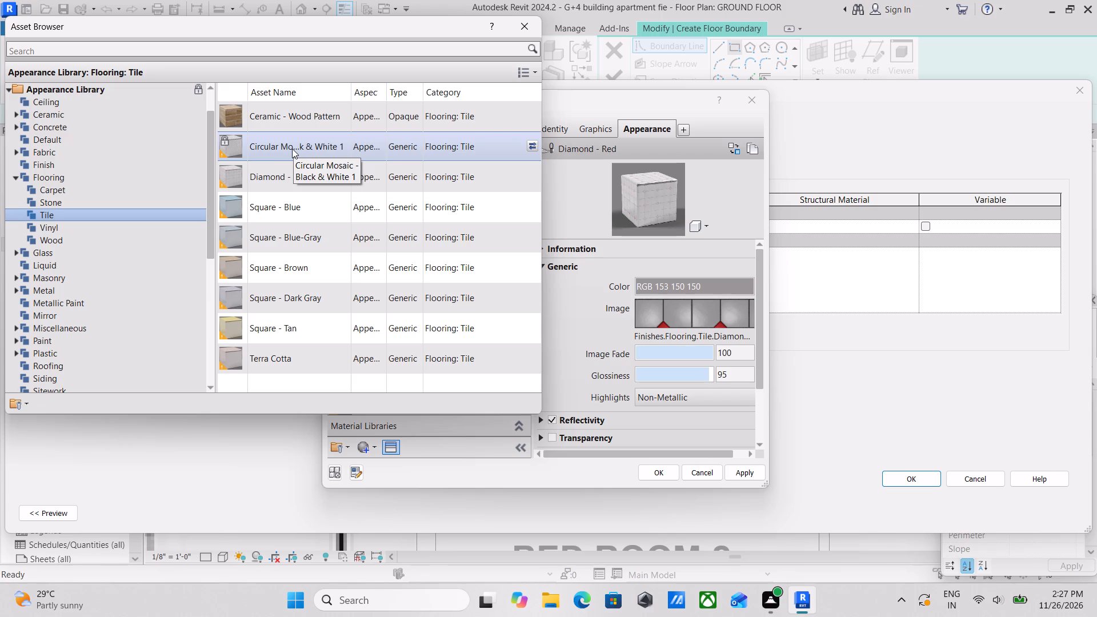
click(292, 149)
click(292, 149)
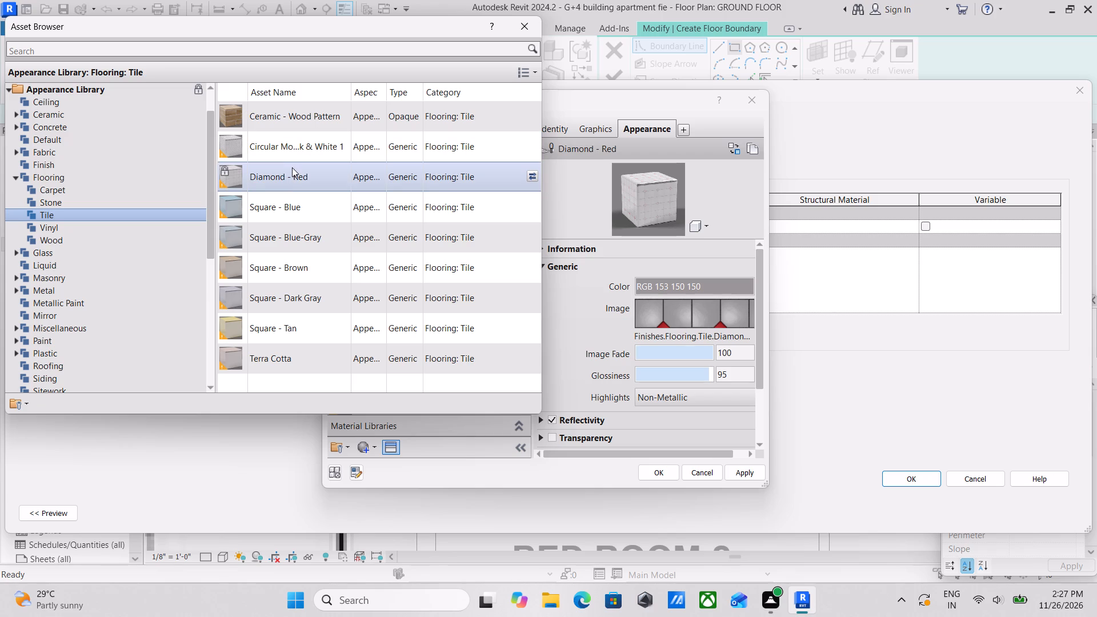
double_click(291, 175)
Assign the Circular Mosaic - Black & White 1 appearance to bathroom tiles and apply the material to the MARBLE FLOORING 6" type's structure layer.
double_click(294, 154)
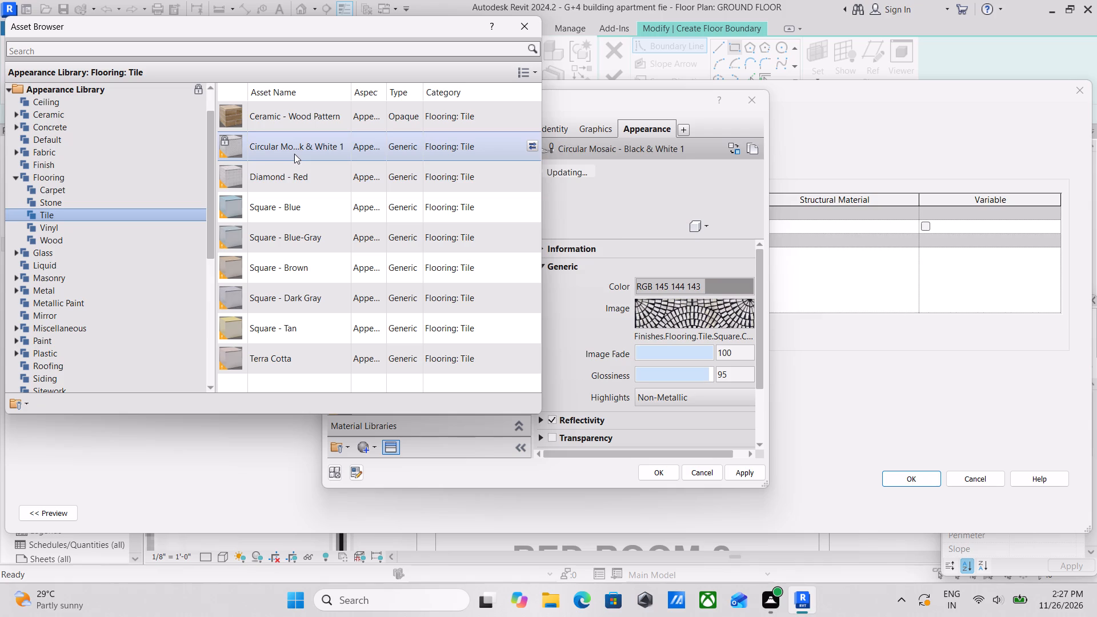
click(747, 468)
click(649, 466)
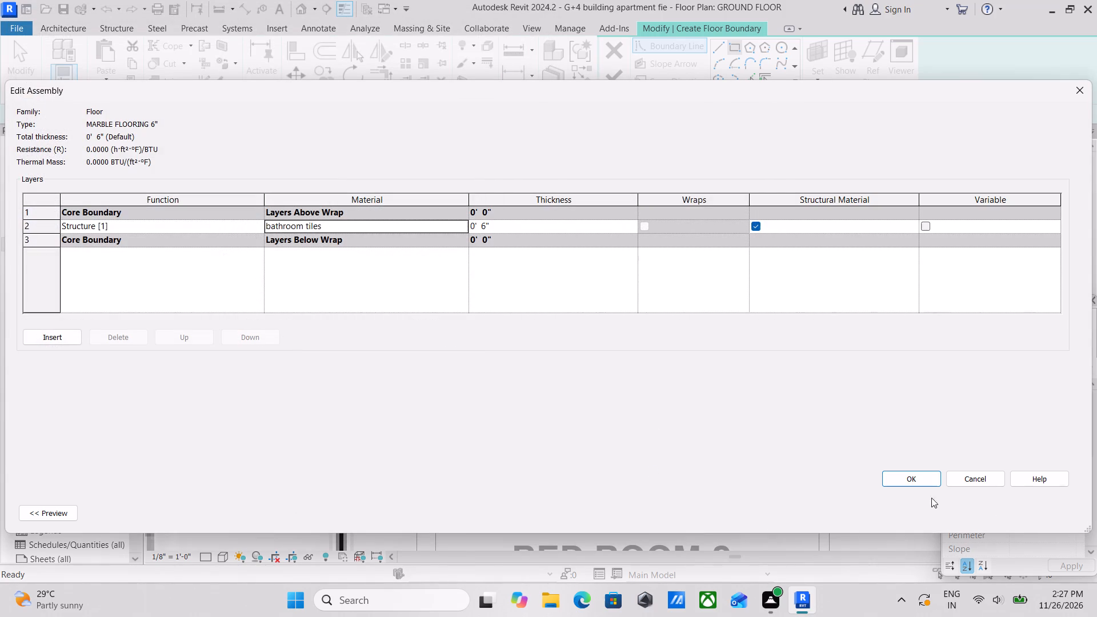
click(905, 478)
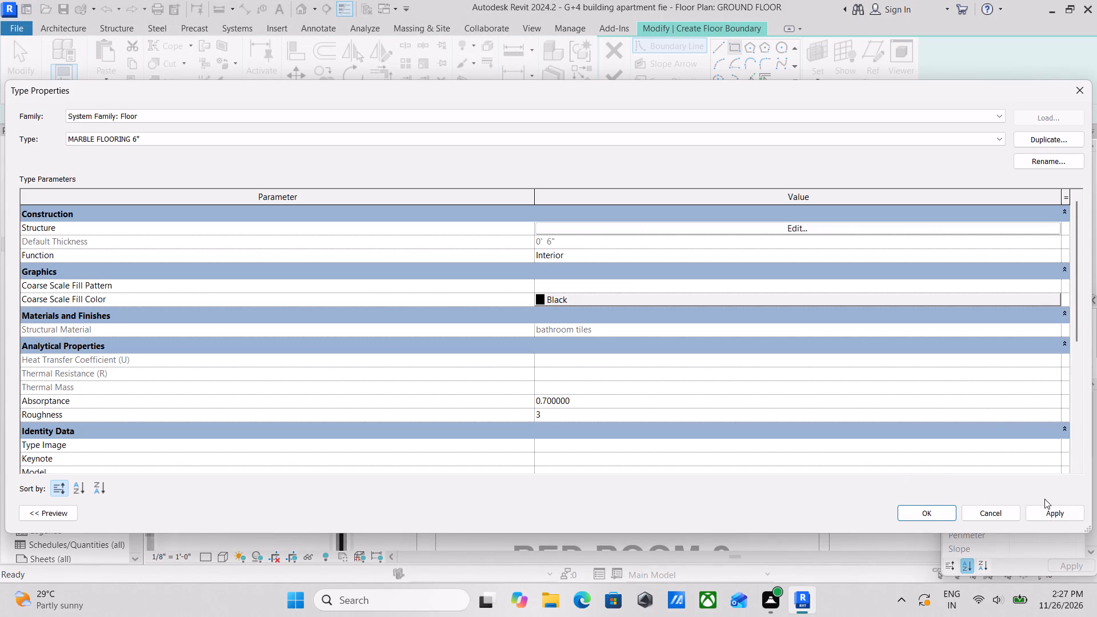
click(1047, 512)
click(924, 510)
Sketch a rectangular floor boundary about 6'-9" by 2'-6 1/2" around the bathtub area above Toilet 8.
scroll(529, 351, down, 2)
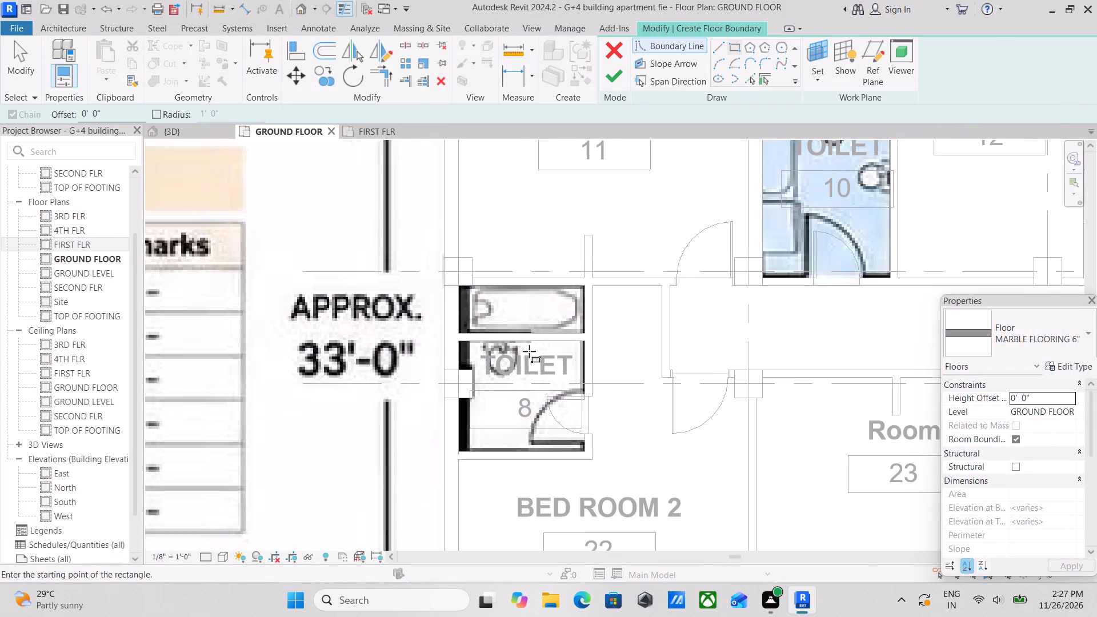
middle_drag(529, 351, 558, 412)
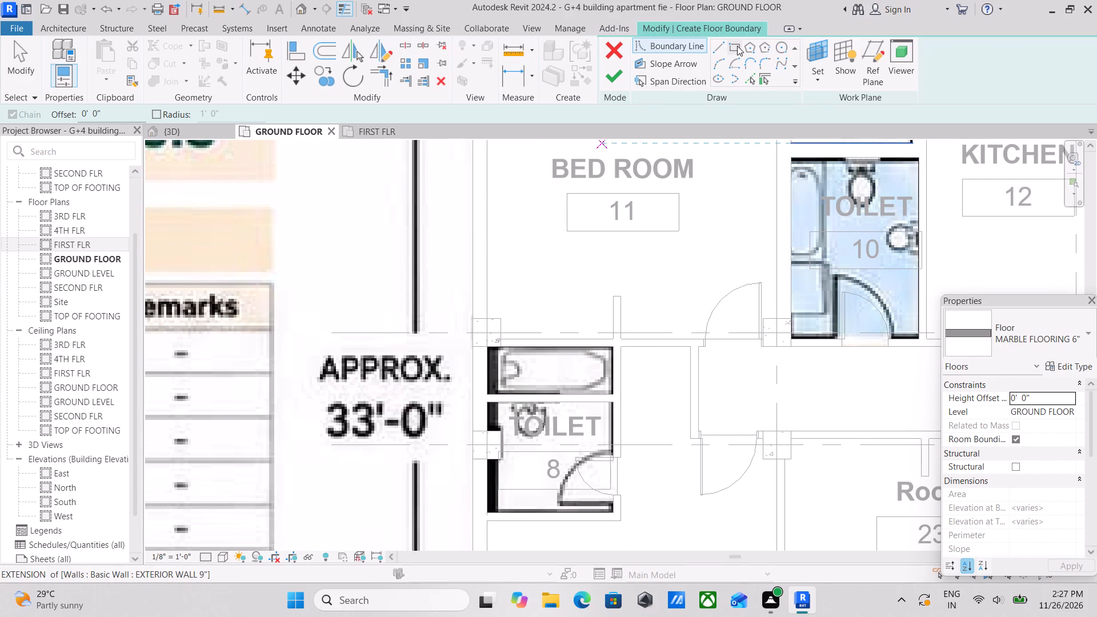
click(737, 46)
scroll(543, 346, up, 2)
scroll(491, 354, up, 4)
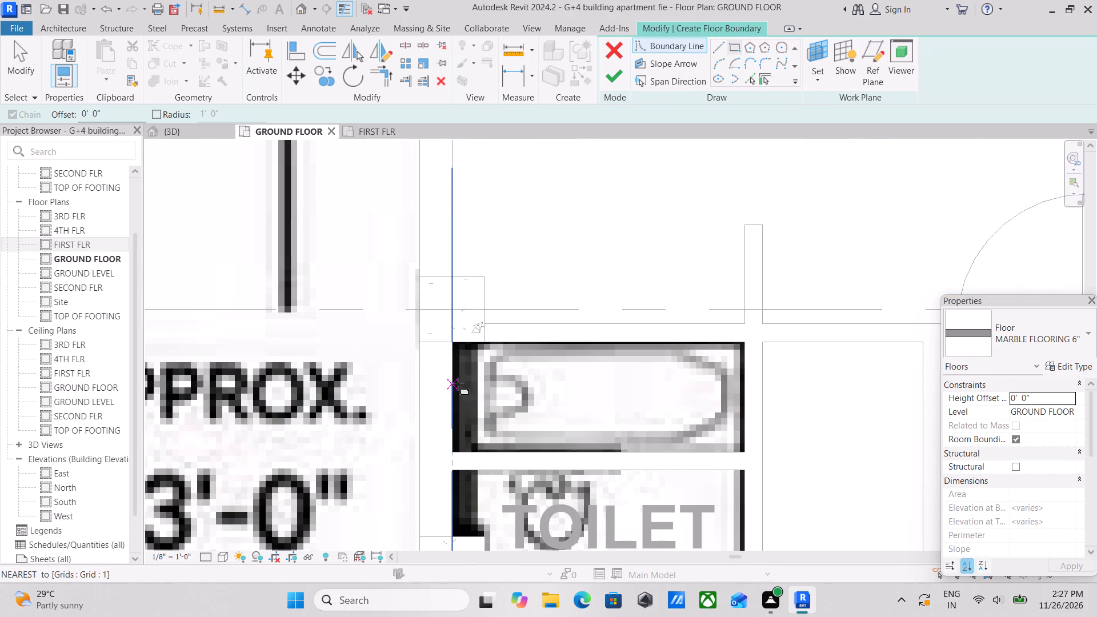
click(453, 342)
middle_drag(603, 430, 530, 404)
scroll(603, 430, up, 1)
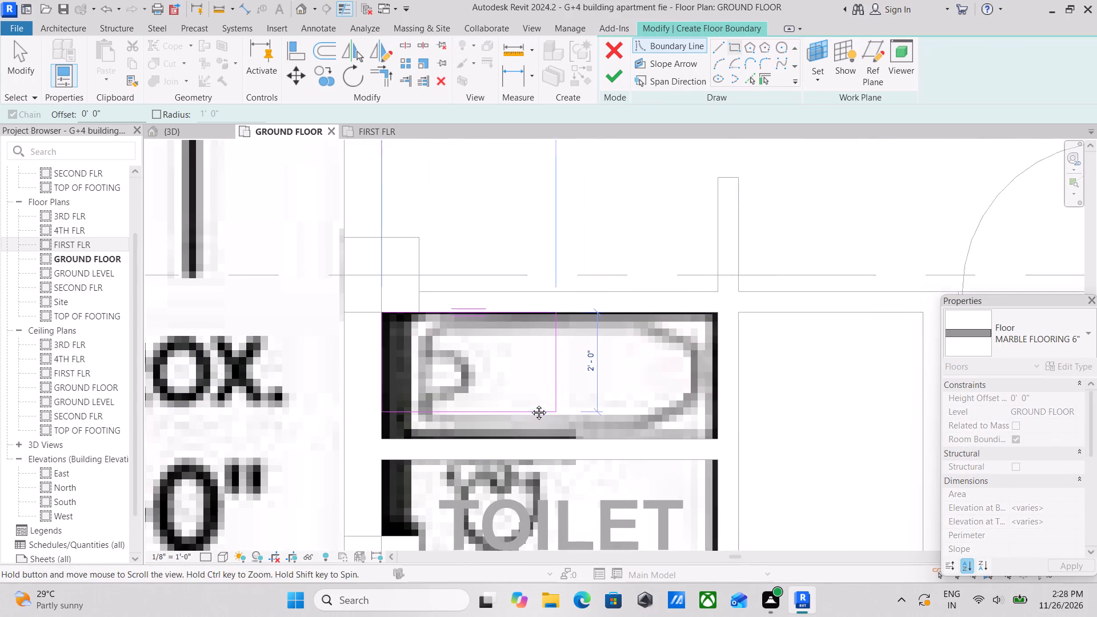
middle_drag(530, 404, 530, 403)
click(694, 423)
scroll(512, 414, down, 4)
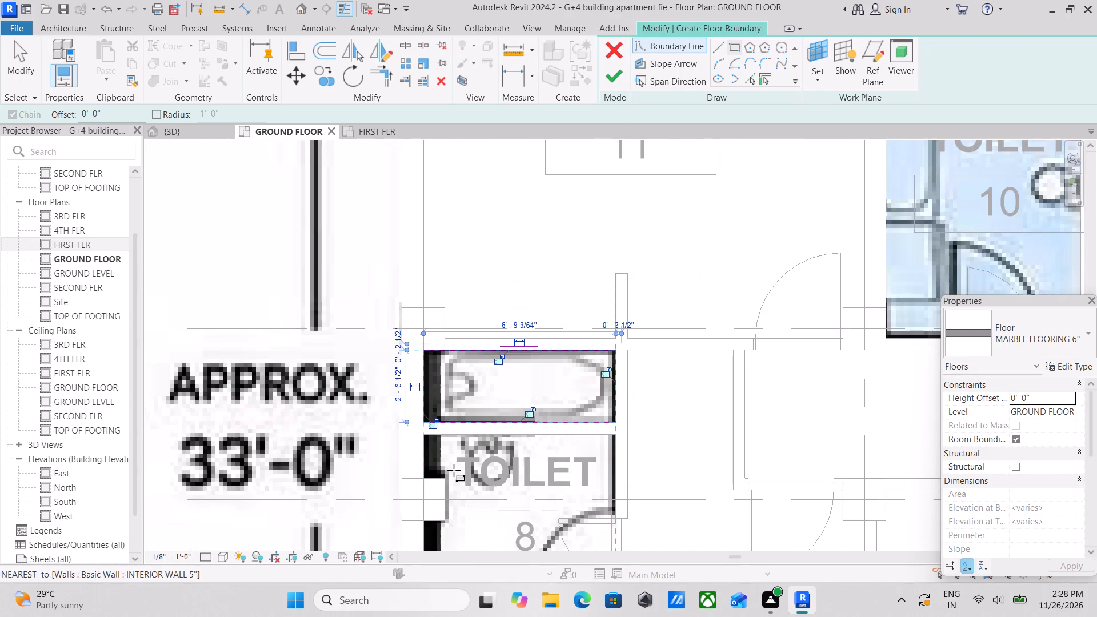
Sketch Toilet 8's floor boundary along its north wall, about 6'-9", and down the east wall, stepping about 2 1/2" into the door opening.
middle_drag(454, 463, 455, 347)
scroll(454, 319, up, 3)
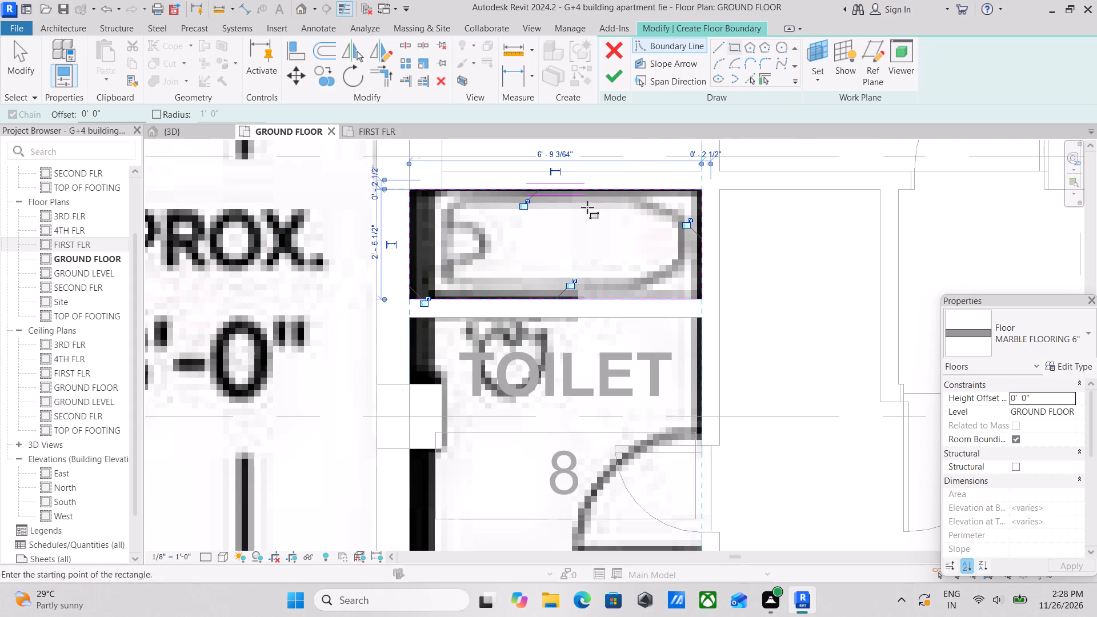
click(722, 50)
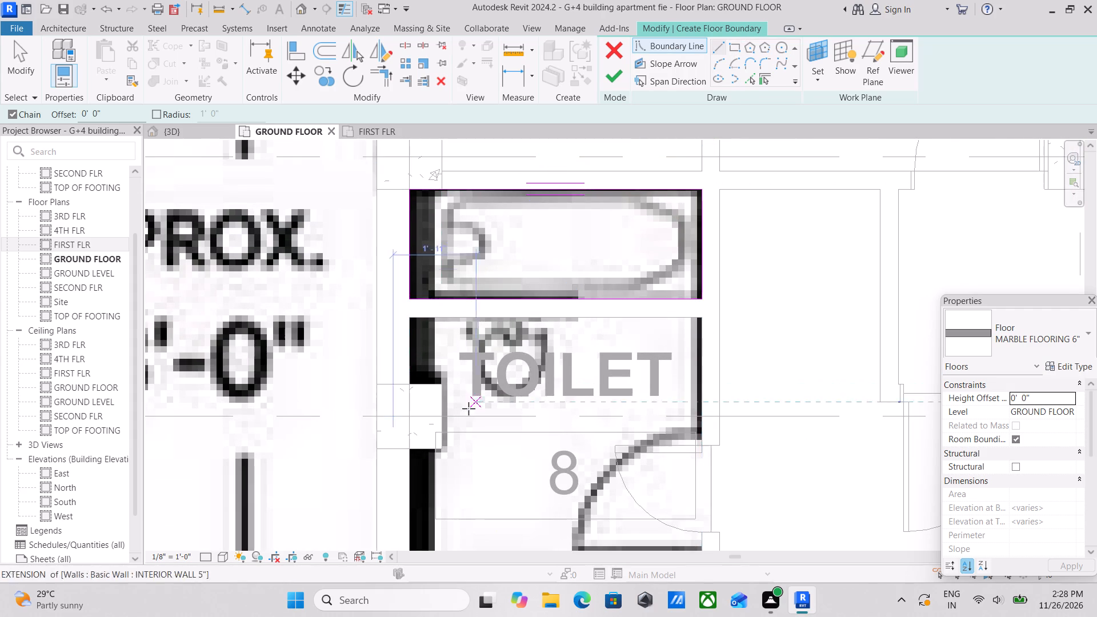
scroll(444, 423, up, 2)
click(402, 279)
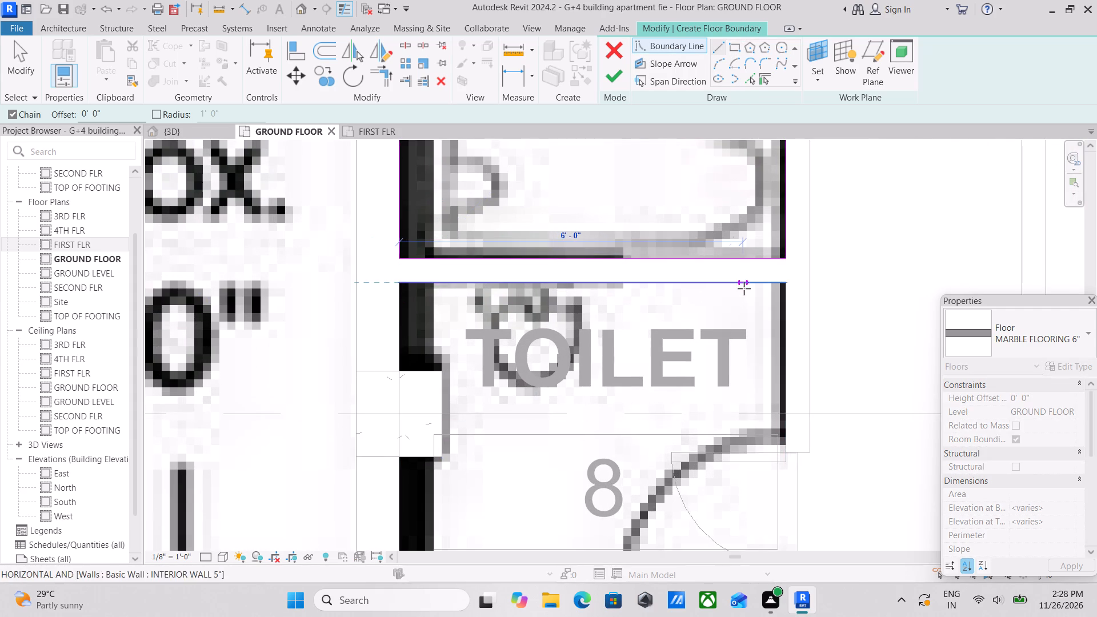
middle_drag(744, 289, 644, 299)
click(689, 293)
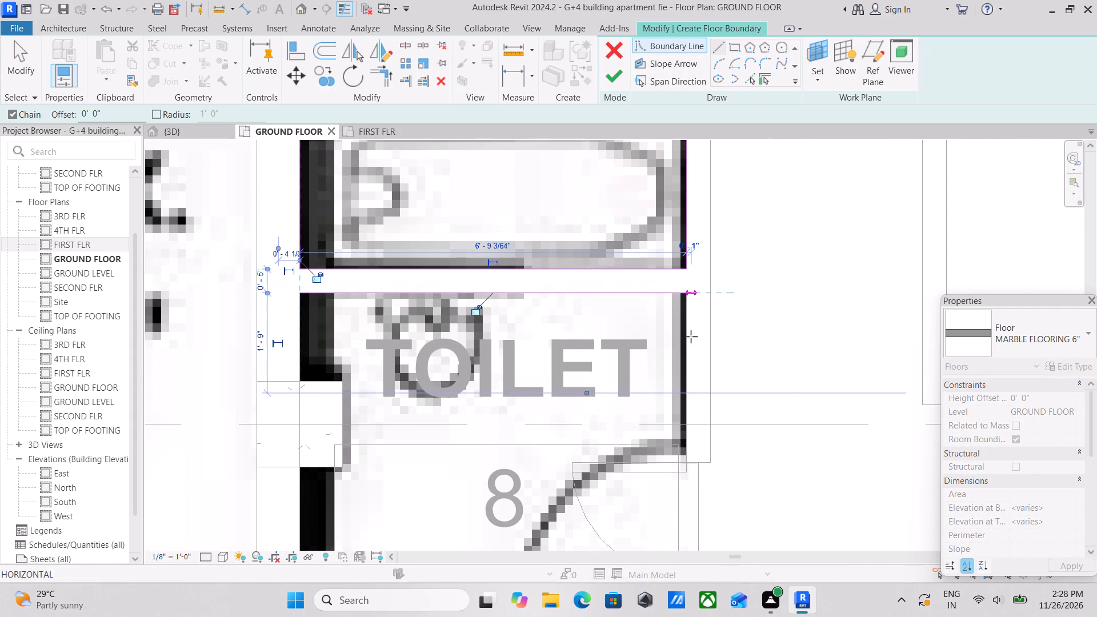
middle_click(688, 440)
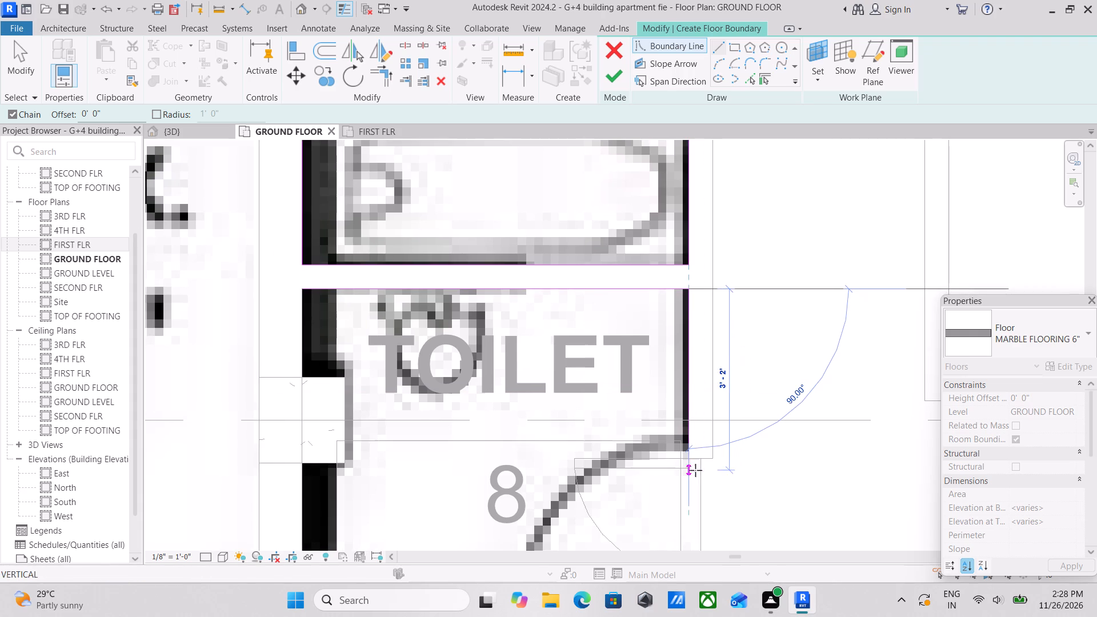
click(688, 460)
scroll(704, 467, up, 2)
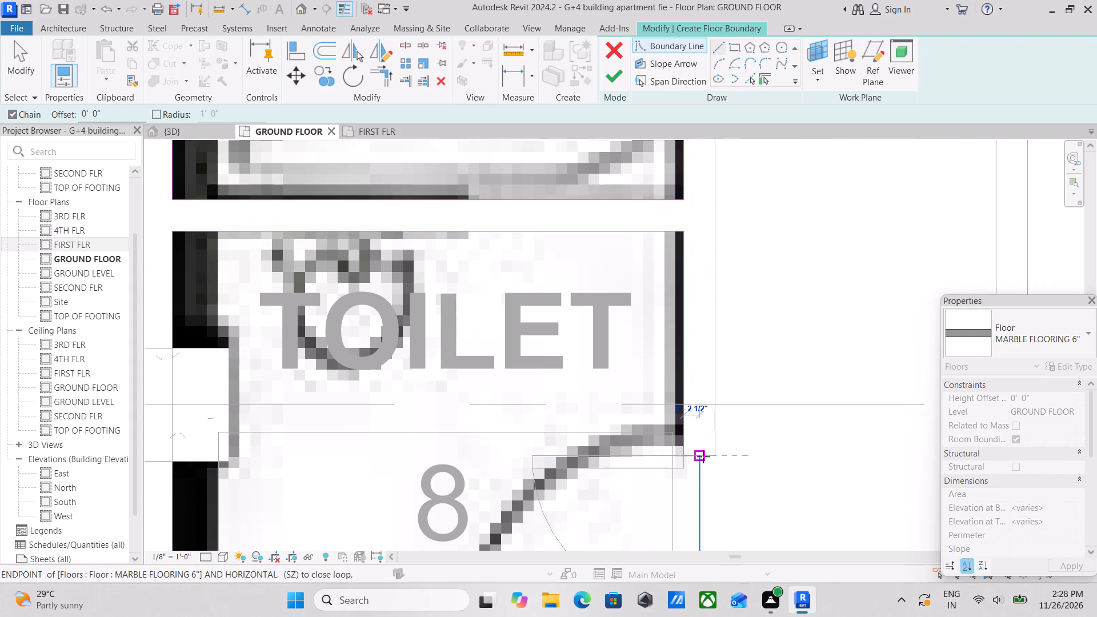
click(703, 456)
scroll(704, 460, down, 2)
middle_drag(704, 460, 676, 297)
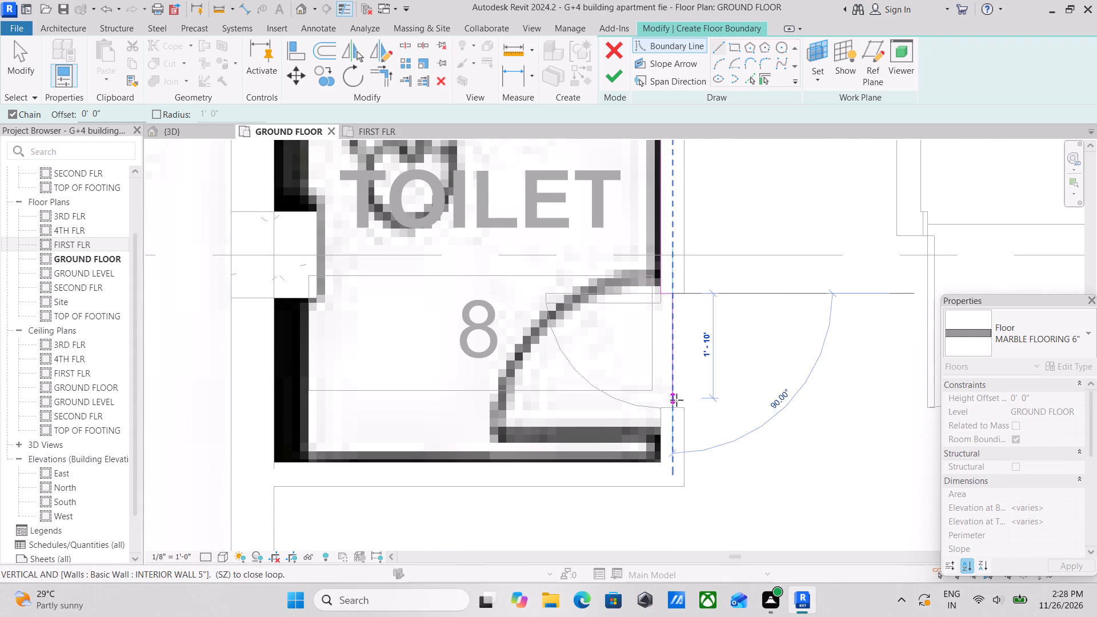
click(672, 406)
click(662, 406)
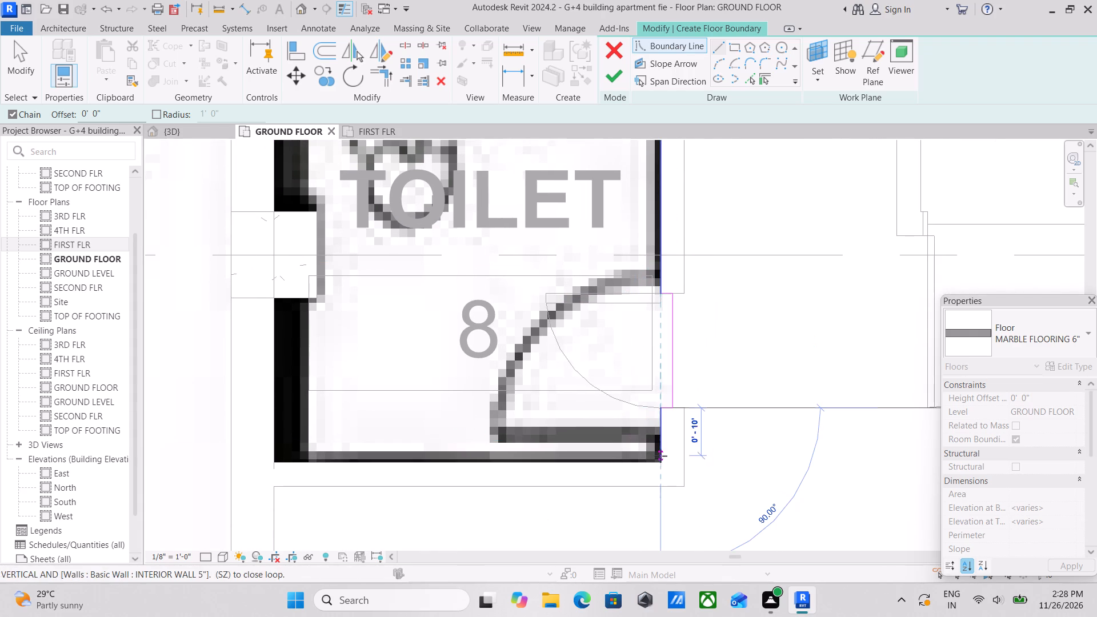
Close Toilet 8's floor boundary along the south and west walls, notching about 9" around the column and returning to the northwest corner.
click(662, 460)
middle_drag(359, 448, 478, 435)
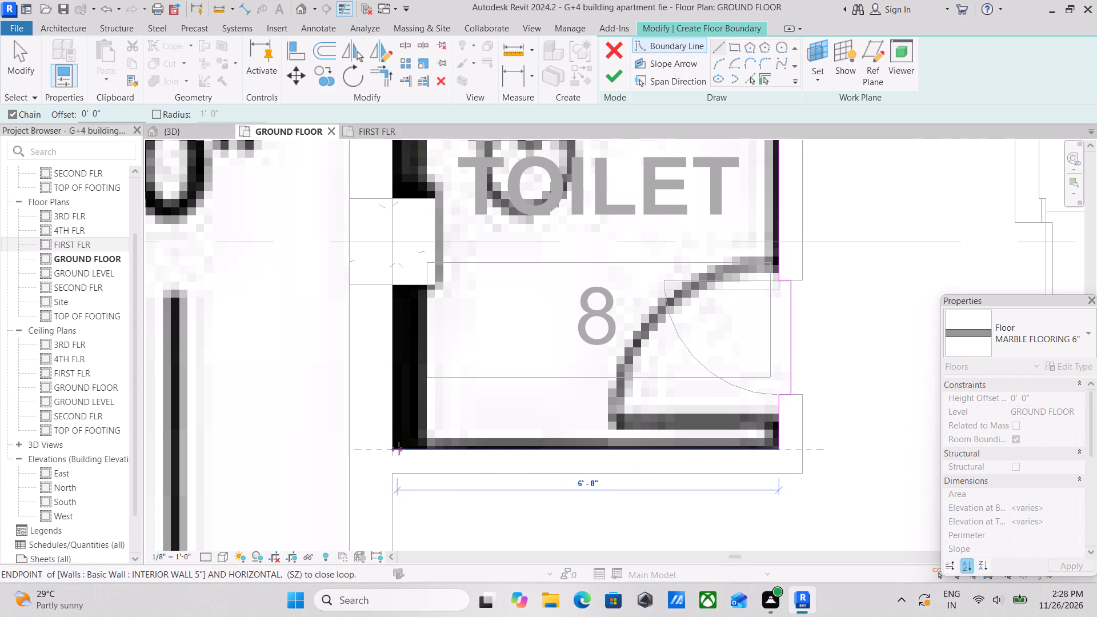
click(389, 448)
middle_drag(386, 318, 402, 391)
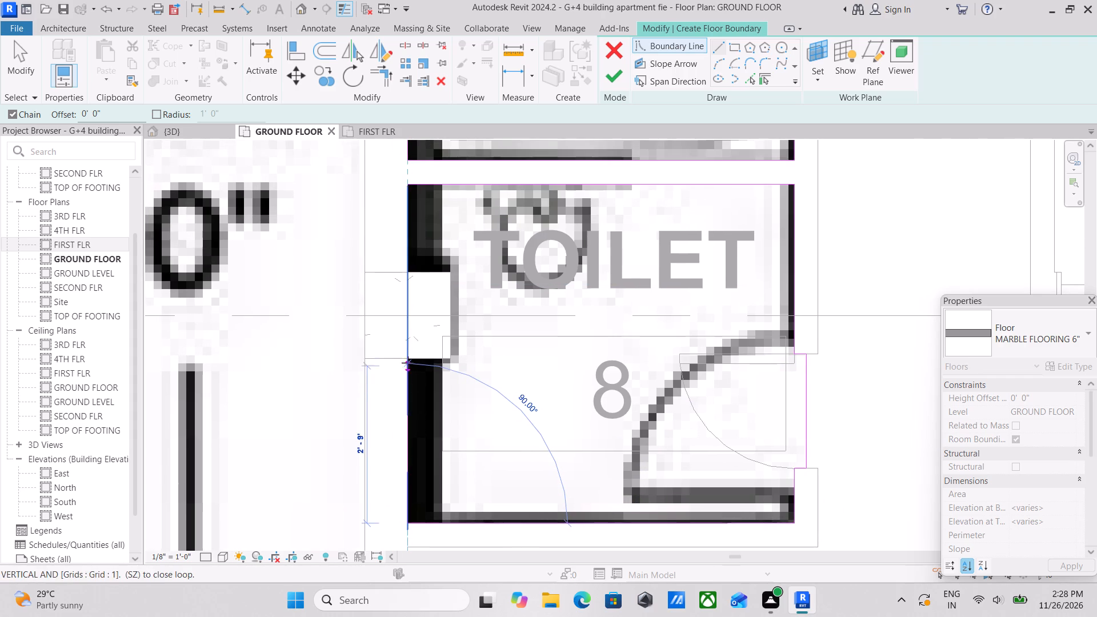
click(409, 362)
click(447, 359)
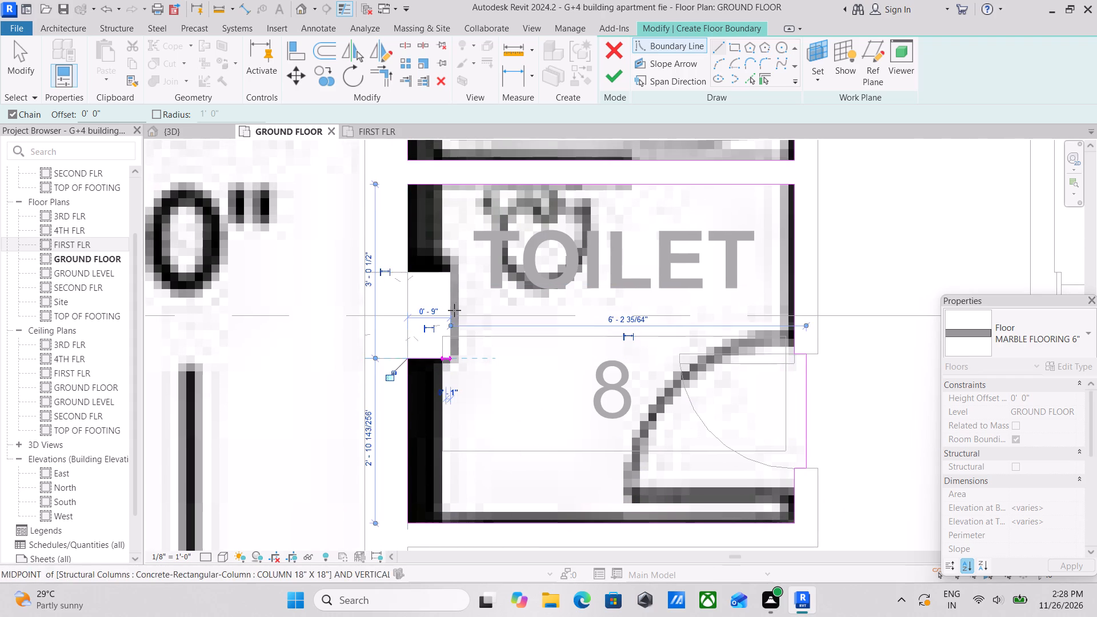
click(456, 273)
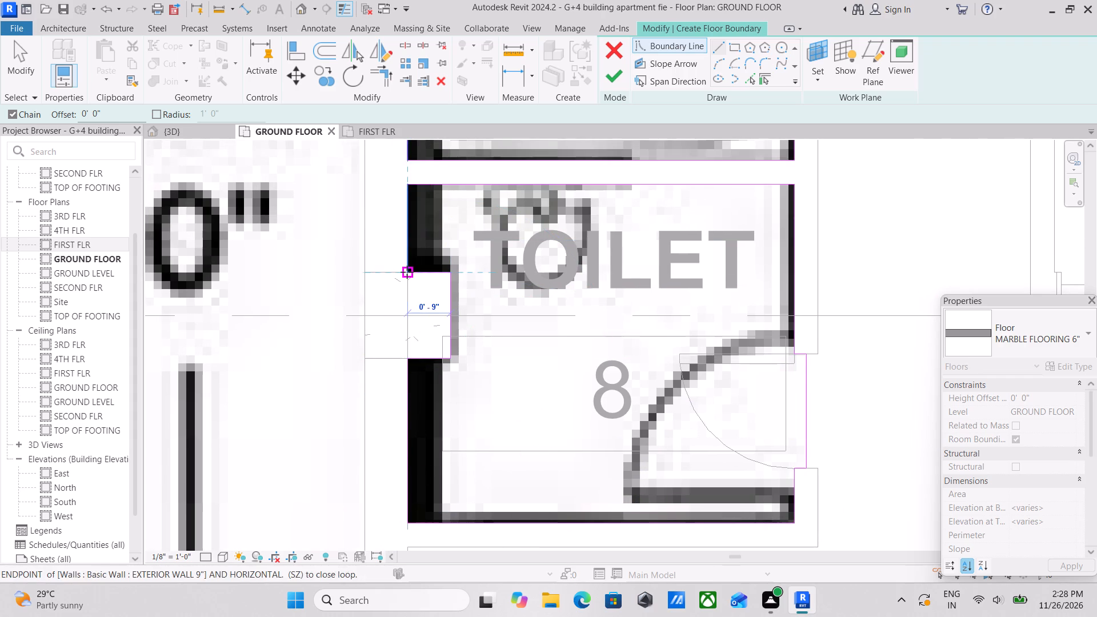
click(407, 272)
middle_drag(409, 287, 422, 402)
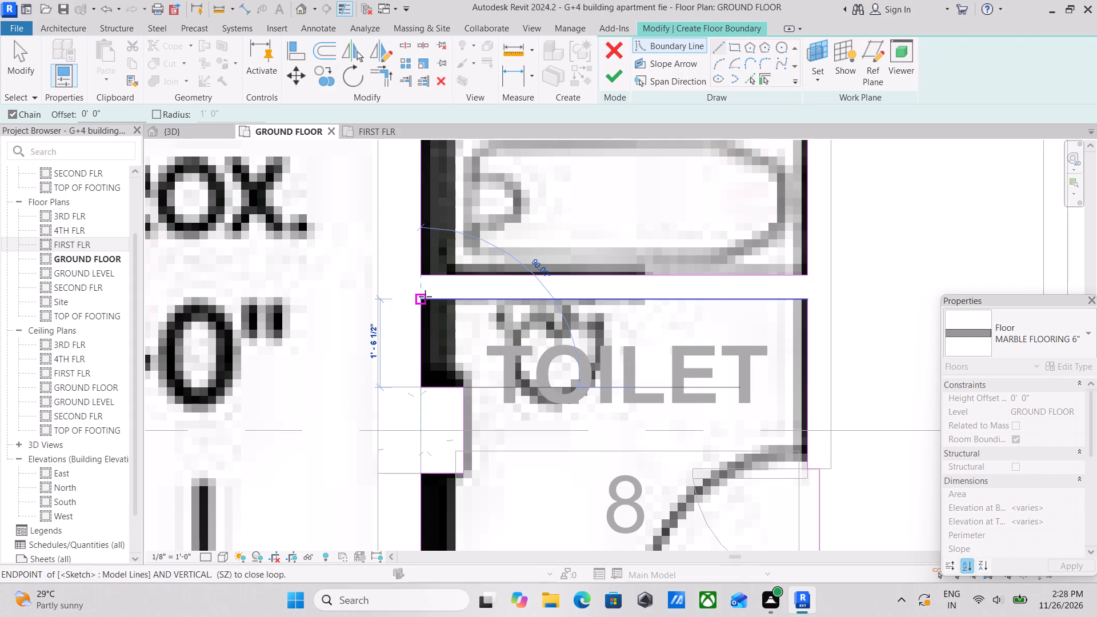
click(425, 297)
Sketch Toilet 10's floor boundary along its north wall and about 9'-8 1/2" down its east wall to the southeast corner.
scroll(501, 351, down, 9)
middle_drag(593, 398, 403, 418)
scroll(526, 379, down, 4)
scroll(606, 347, down, 1)
middle_drag(606, 347, 586, 441)
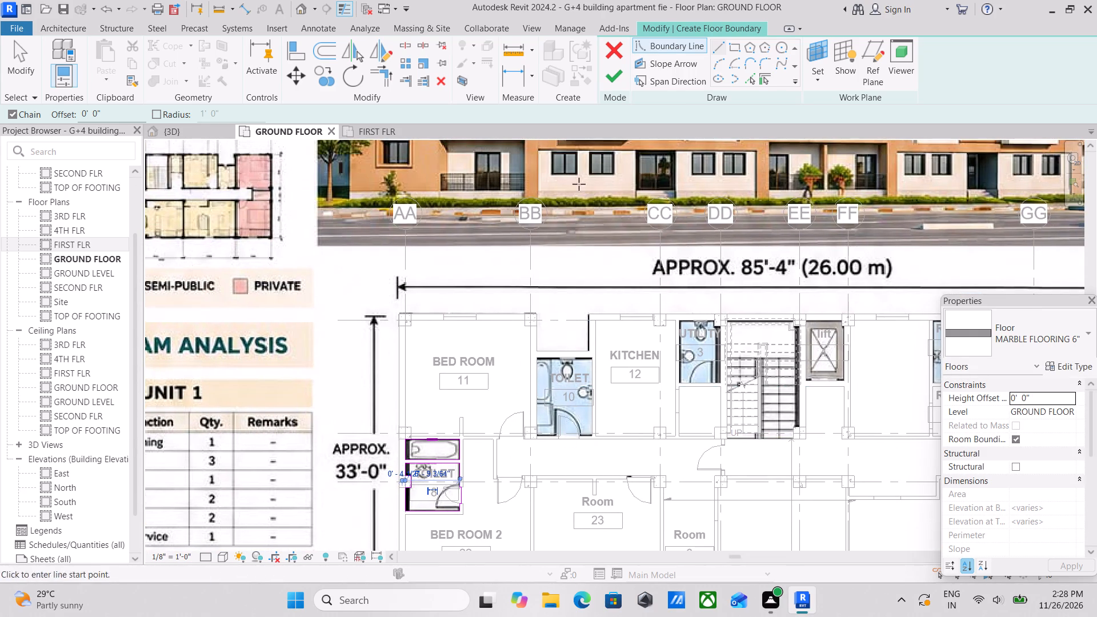
scroll(578, 322, up, 3)
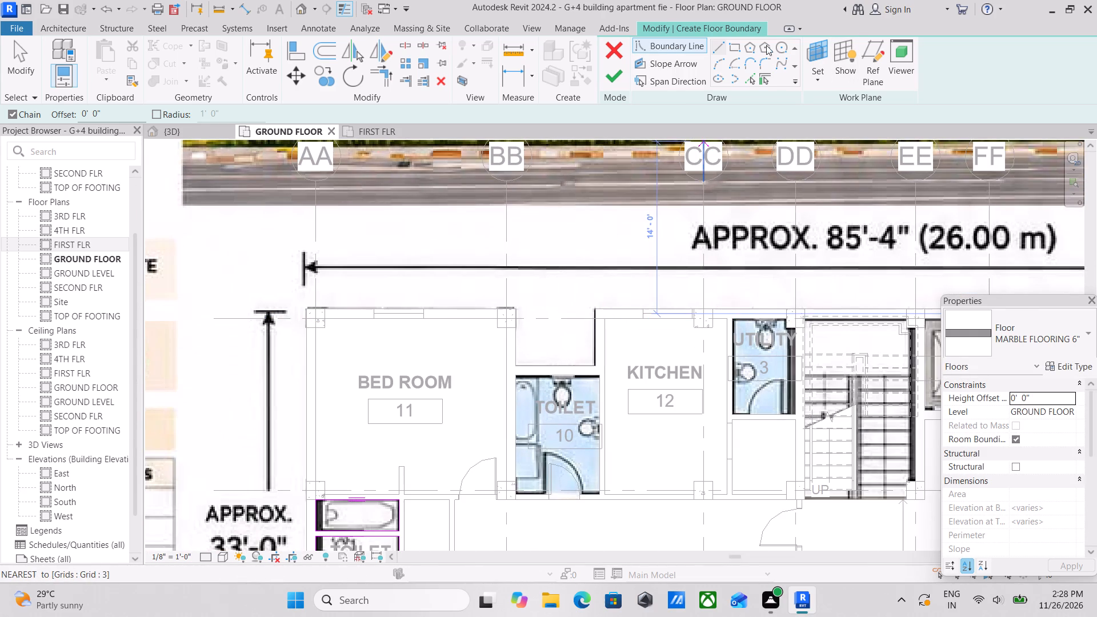
click(733, 47)
scroll(511, 487, up, 3)
scroll(518, 367, up, 3)
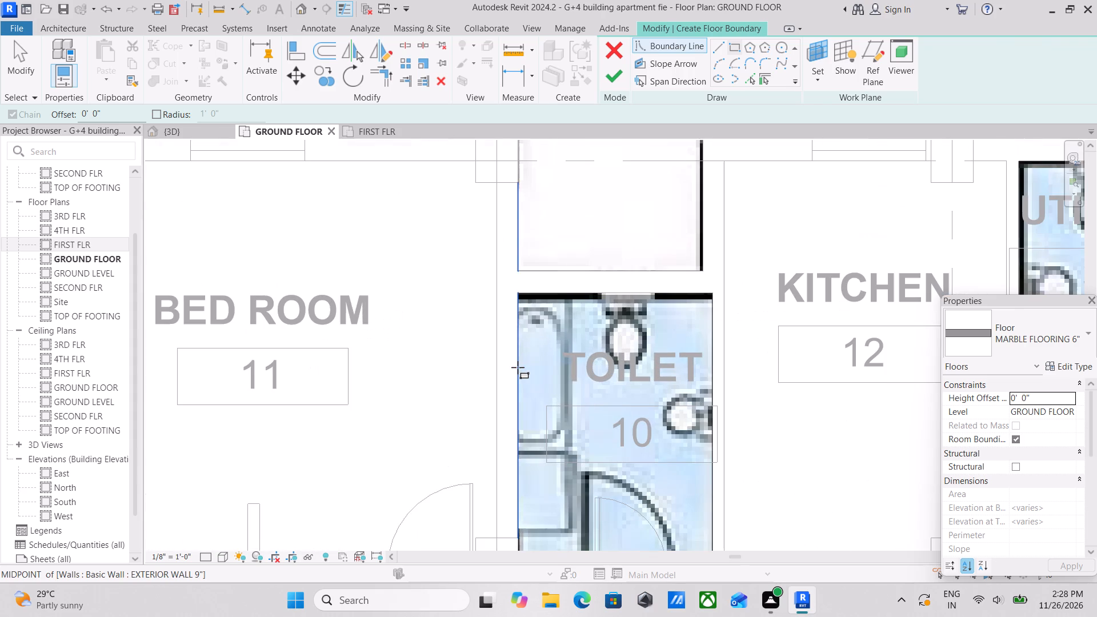
click(723, 42)
click(521, 298)
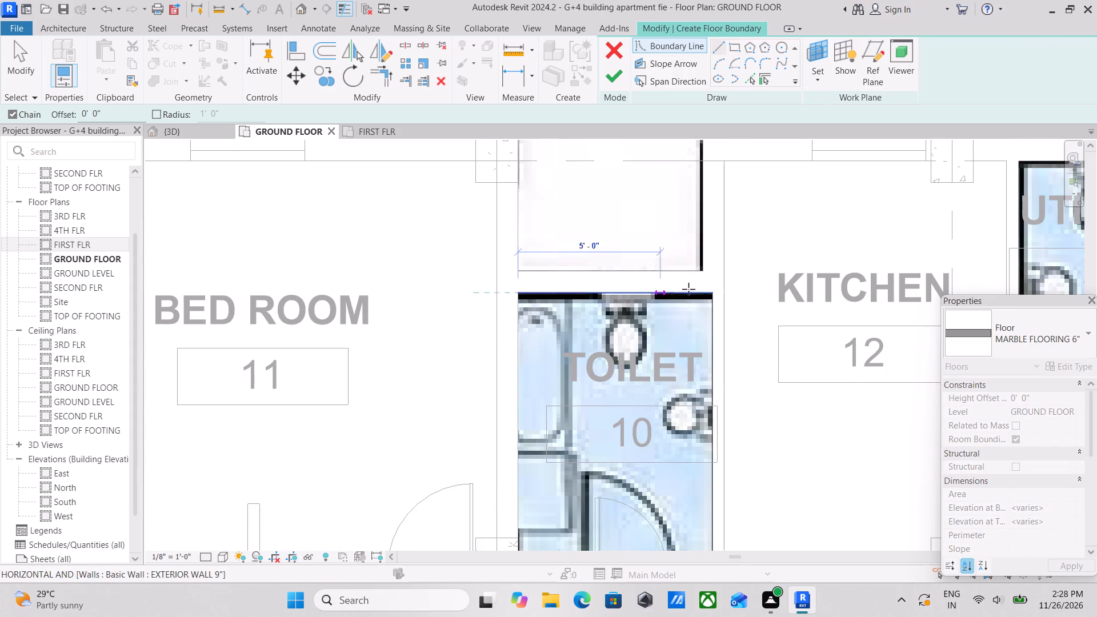
click(706, 291)
middle_drag(702, 421, 673, 279)
scroll(702, 421, up, 1)
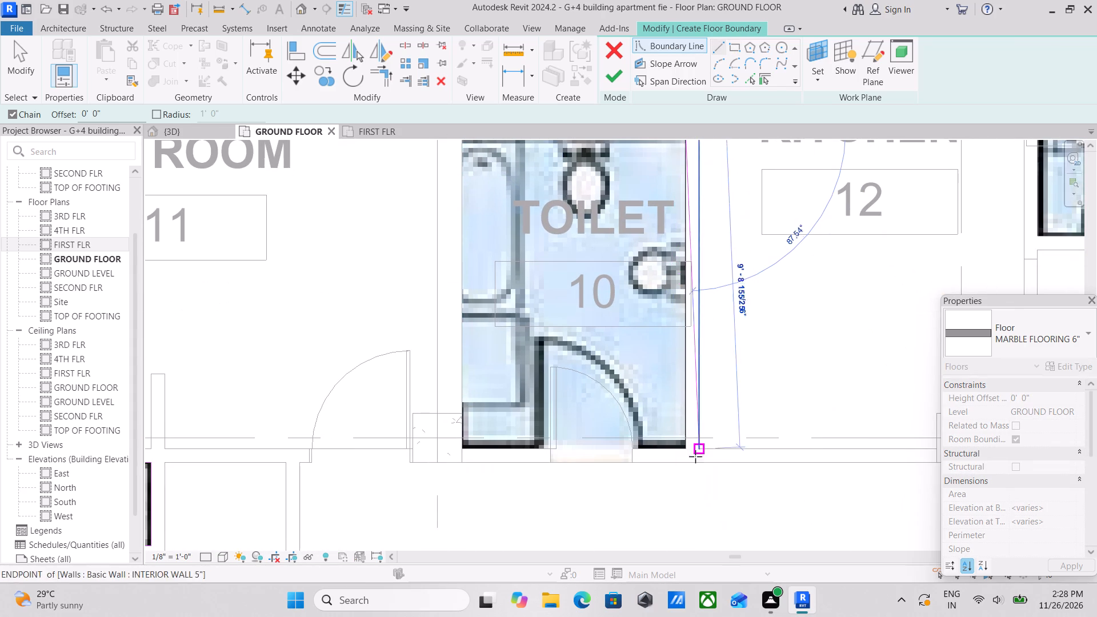
scroll(689, 451, up, 3)
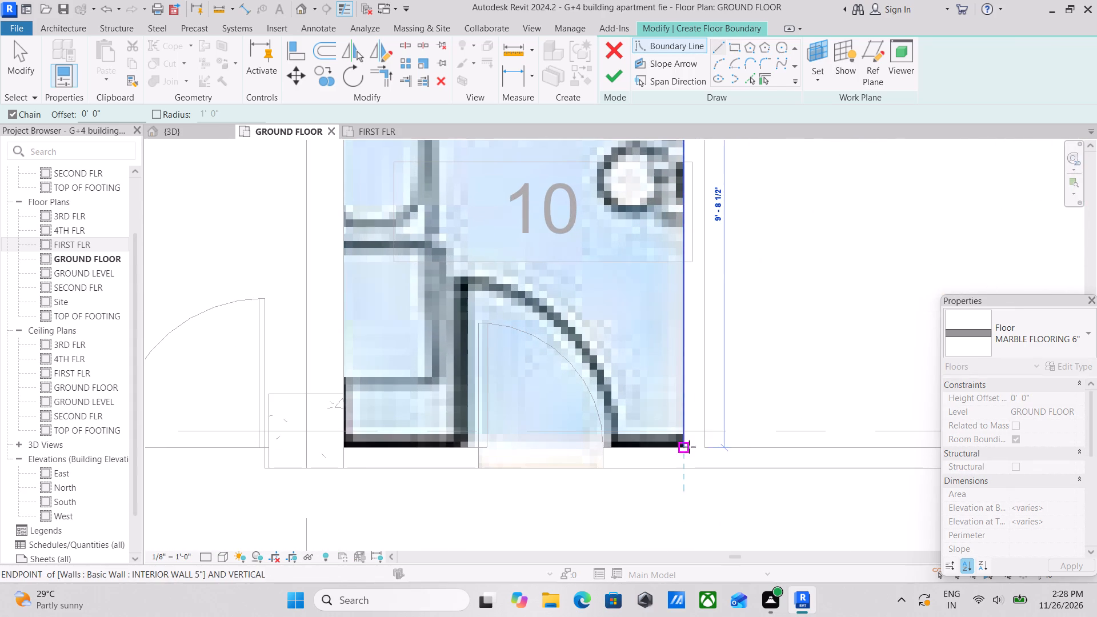
click(688, 448)
Close Toilet 10's floor boundary along the south wall, extending about 5" through the door opening, and up the west wall.
click(607, 446)
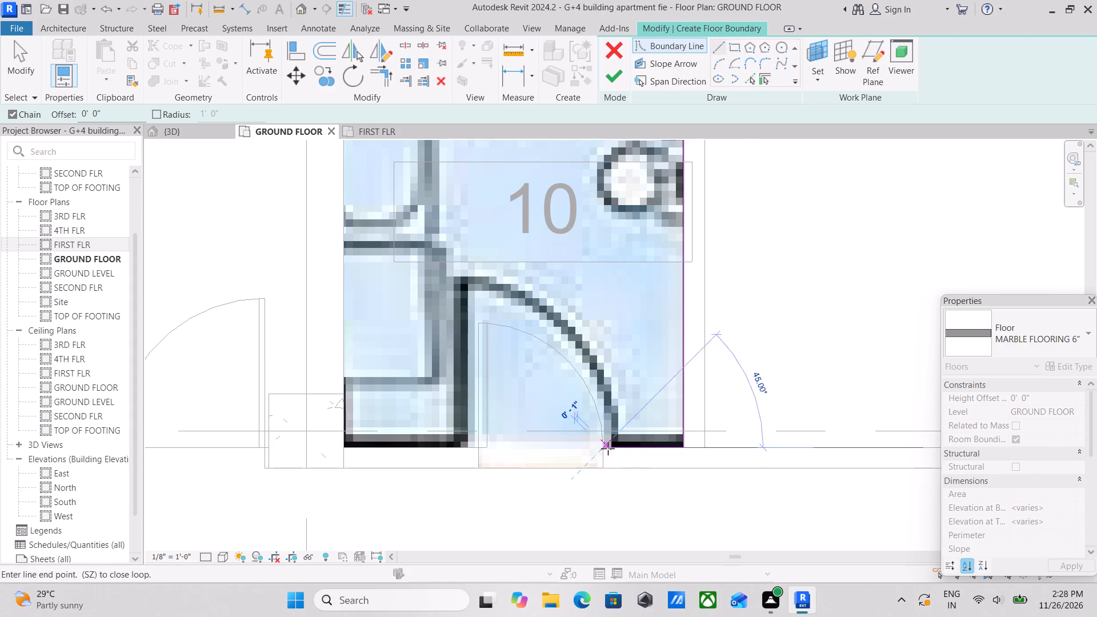
scroll(610, 454, up, 4)
click(599, 478)
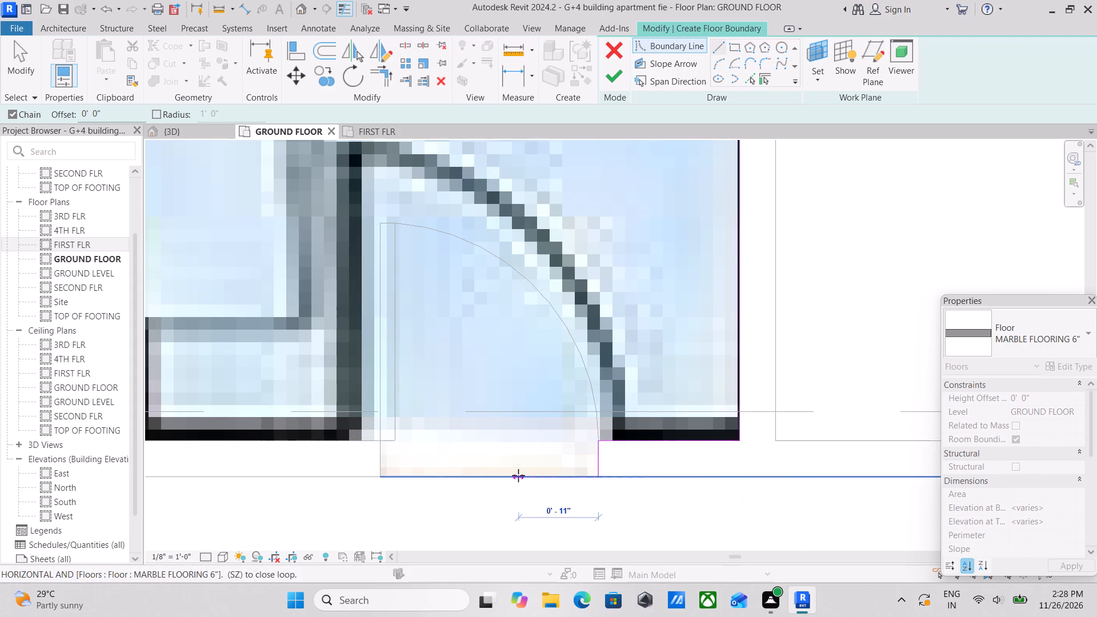
middle_drag(518, 475, 596, 476)
click(459, 480)
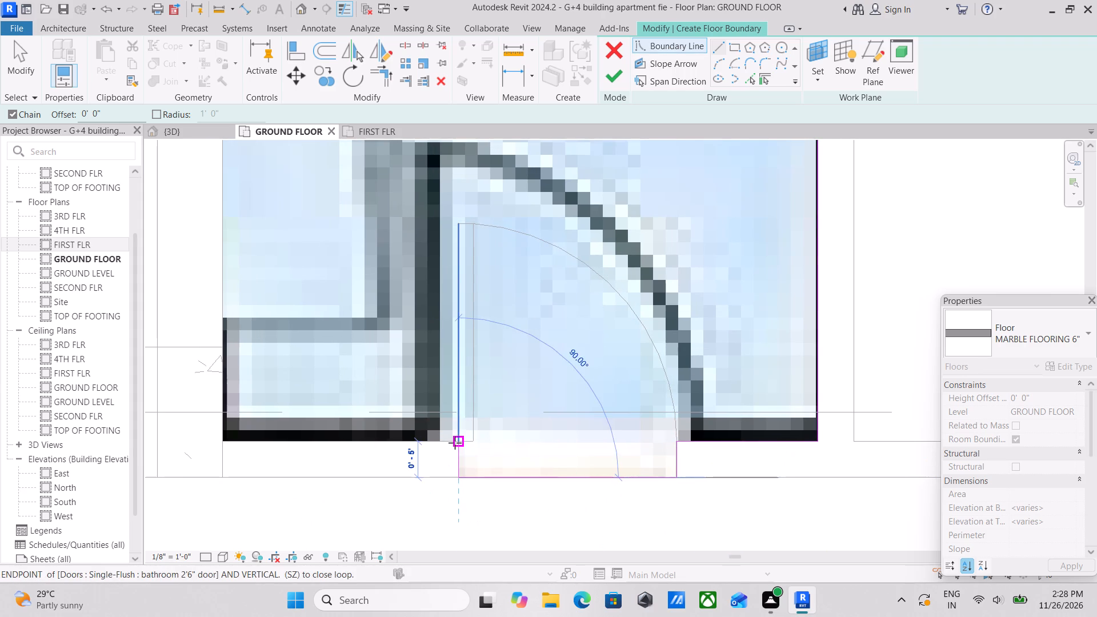
click(455, 443)
middle_drag(411, 440, 608, 442)
click(423, 446)
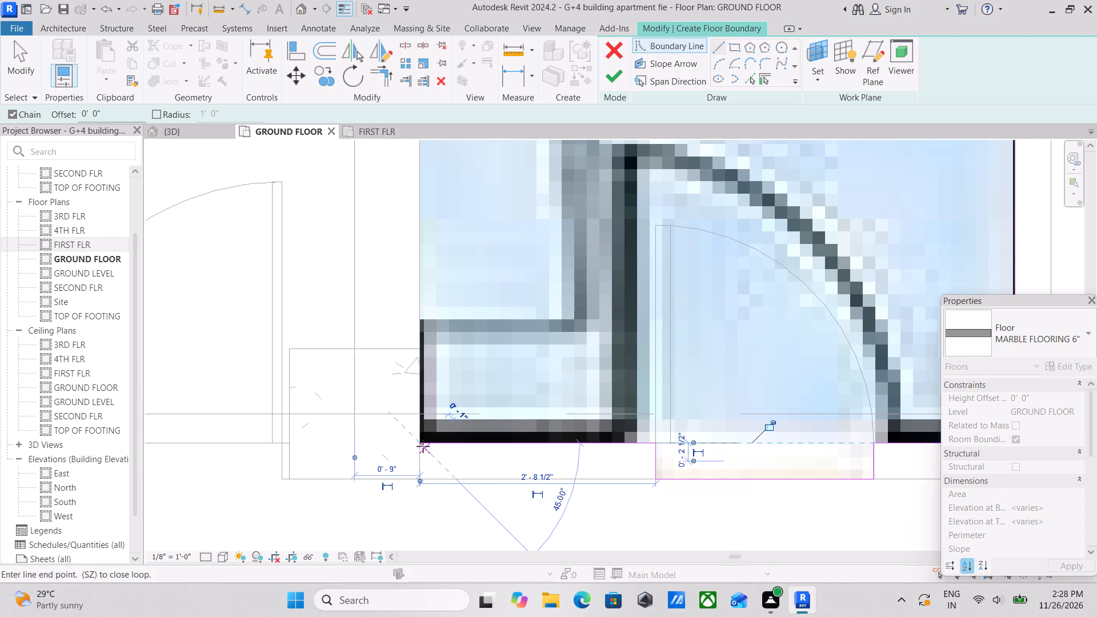
middle_drag(423, 394, 443, 532)
scroll(443, 530, up, 1)
scroll(440, 350, down, 3)
middle_drag(439, 351, 499, 583)
scroll(498, 423, down, 2)
middle_drag(498, 423, 502, 591)
click(506, 349)
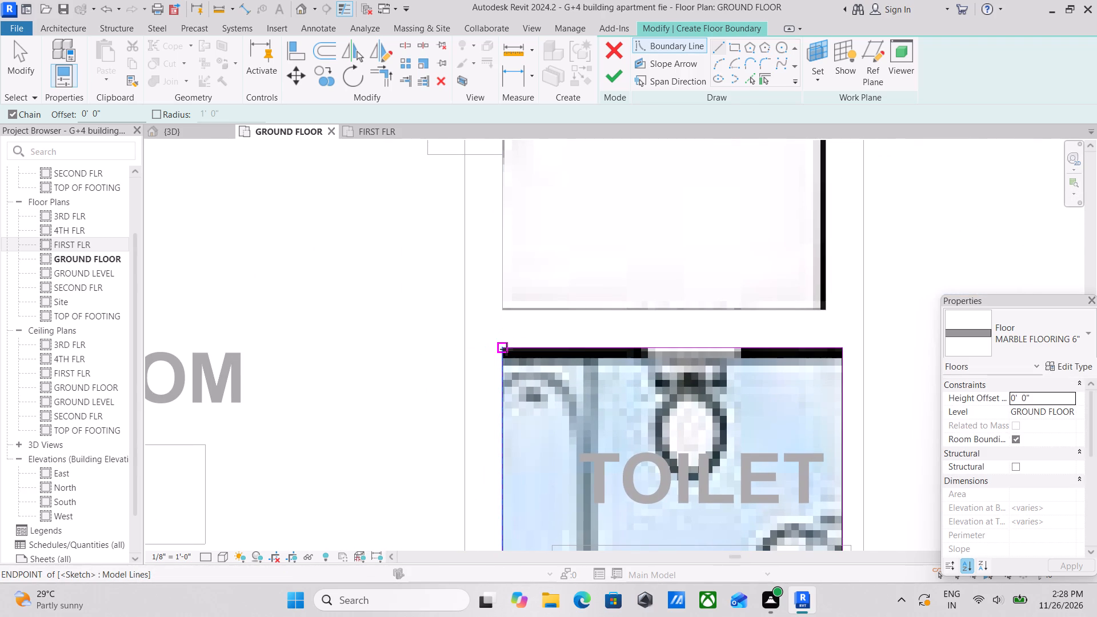
Sketch Utility 3's floor boundary about 4'-5" along the north wall, notching about 9" by 9" around the northeast column.
scroll(506, 349, down, 5)
scroll(612, 358, down, 3)
scroll(711, 387, down, 1)
middle_drag(701, 394, 466, 406)
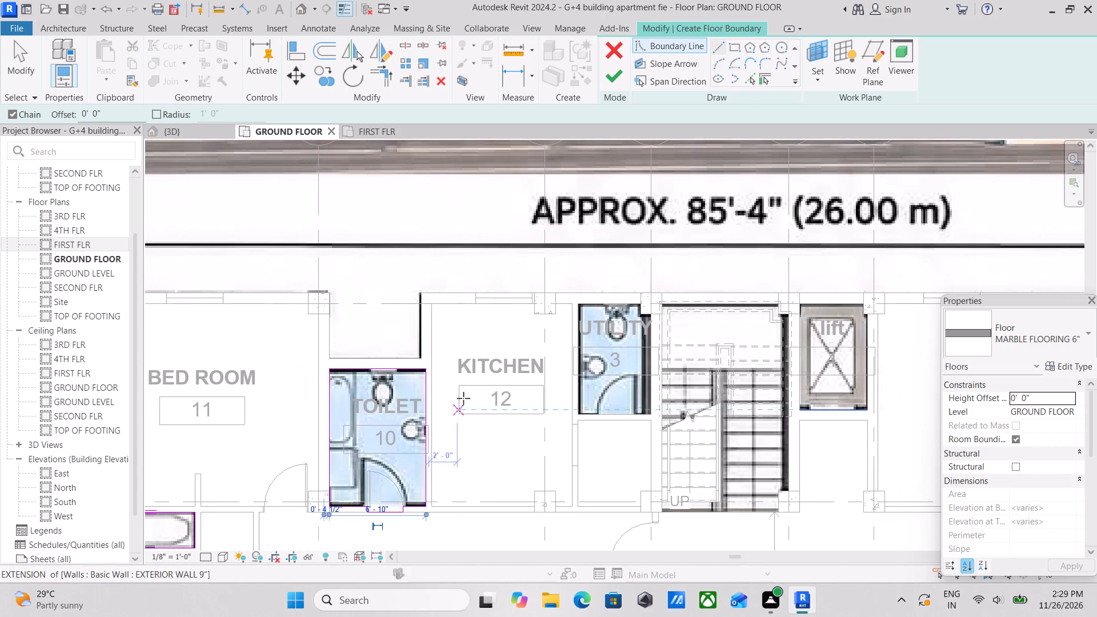
scroll(611, 253, up, 4)
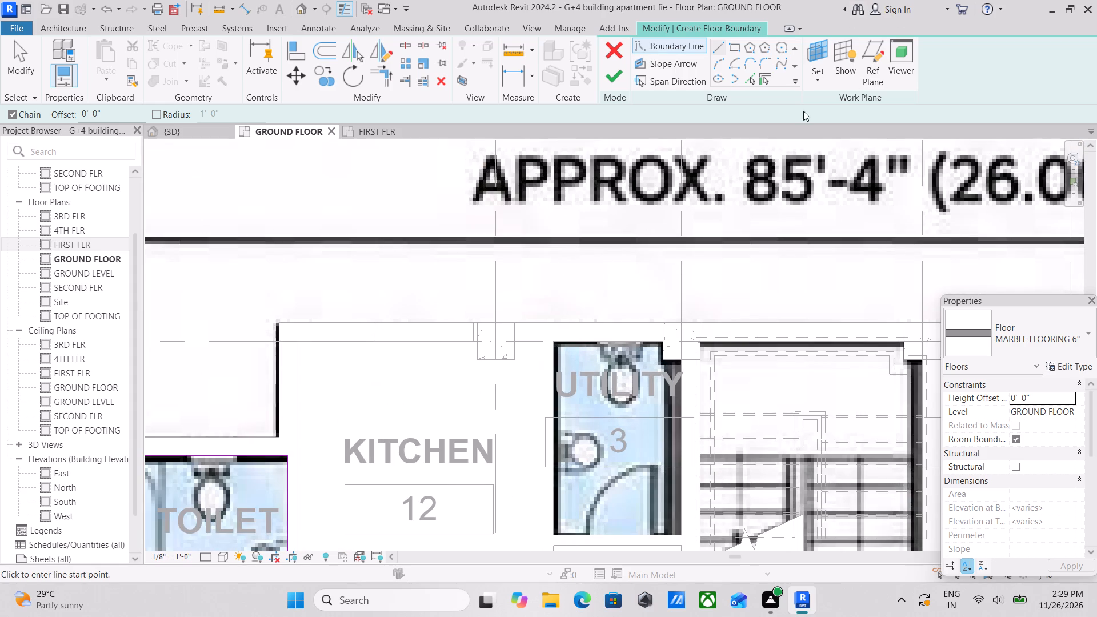
scroll(555, 430, up, 4)
scroll(564, 275, up, 2)
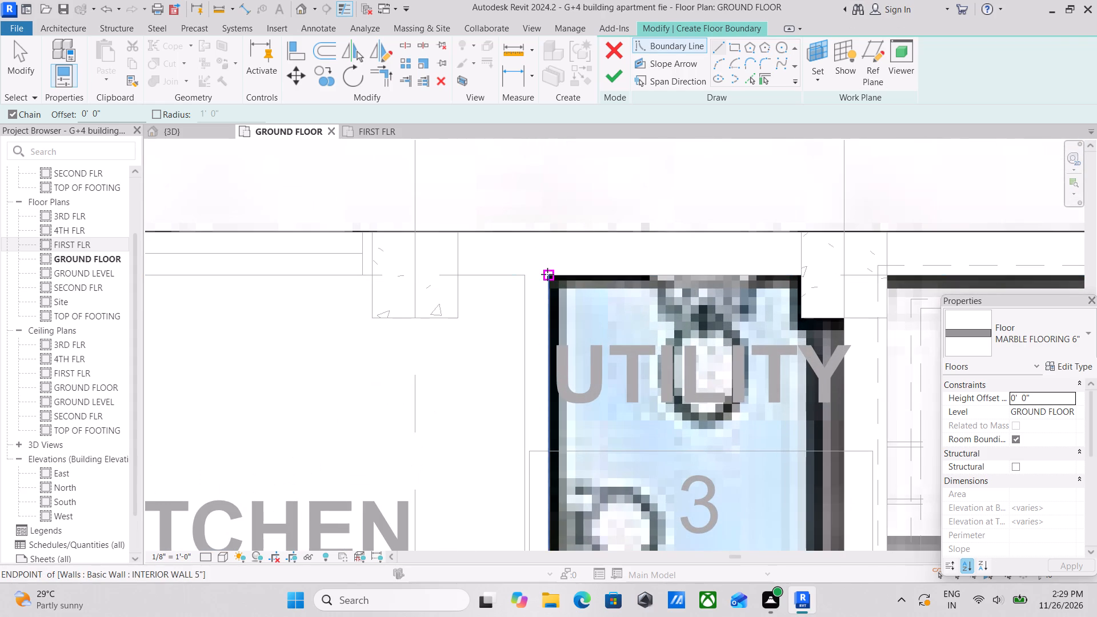
click(547, 274)
click(800, 274)
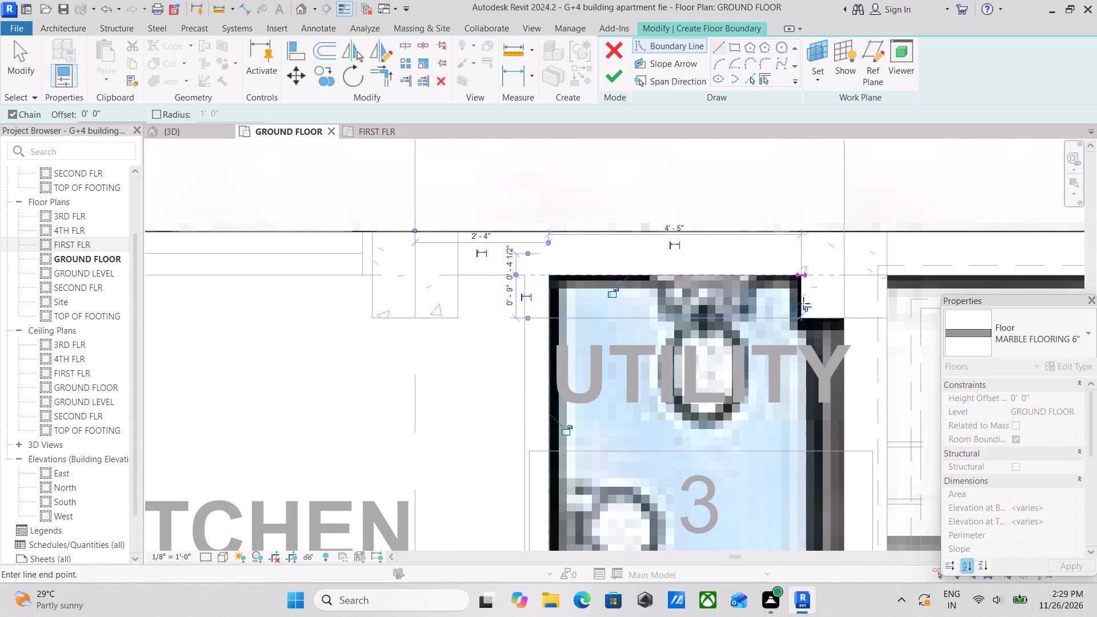
click(803, 318)
click(843, 318)
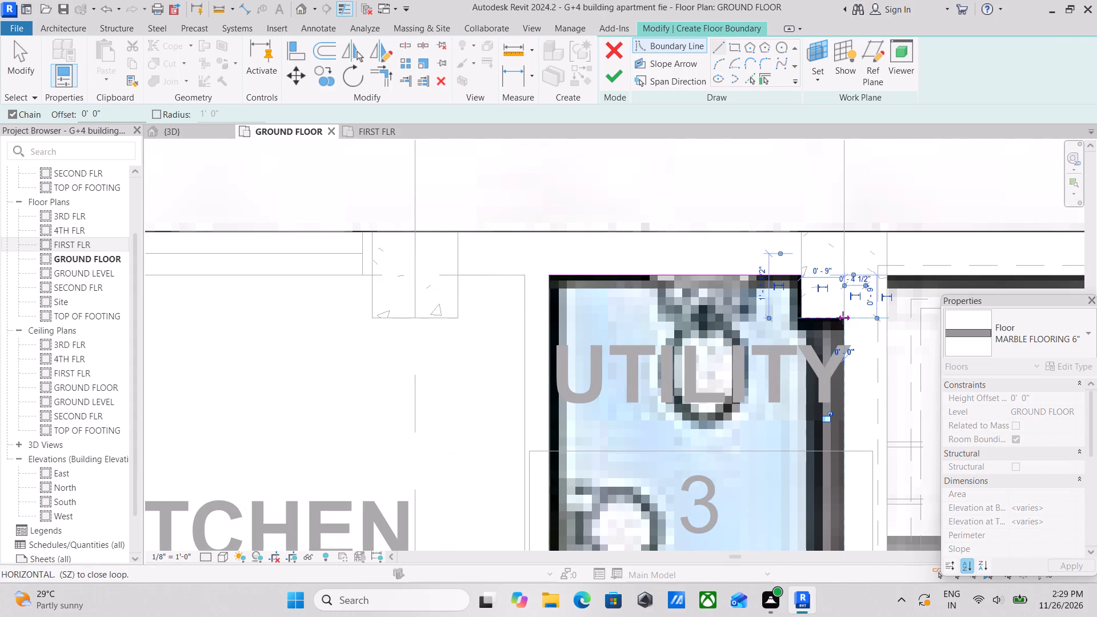
Close Utility 3's floor boundary about 7'-1" down the east wall, along the south wall and up the west wall to the northwest corner.
scroll(847, 401, down, 3)
middle_drag(847, 401, 818, 219)
middle_drag(842, 371, 804, 292)
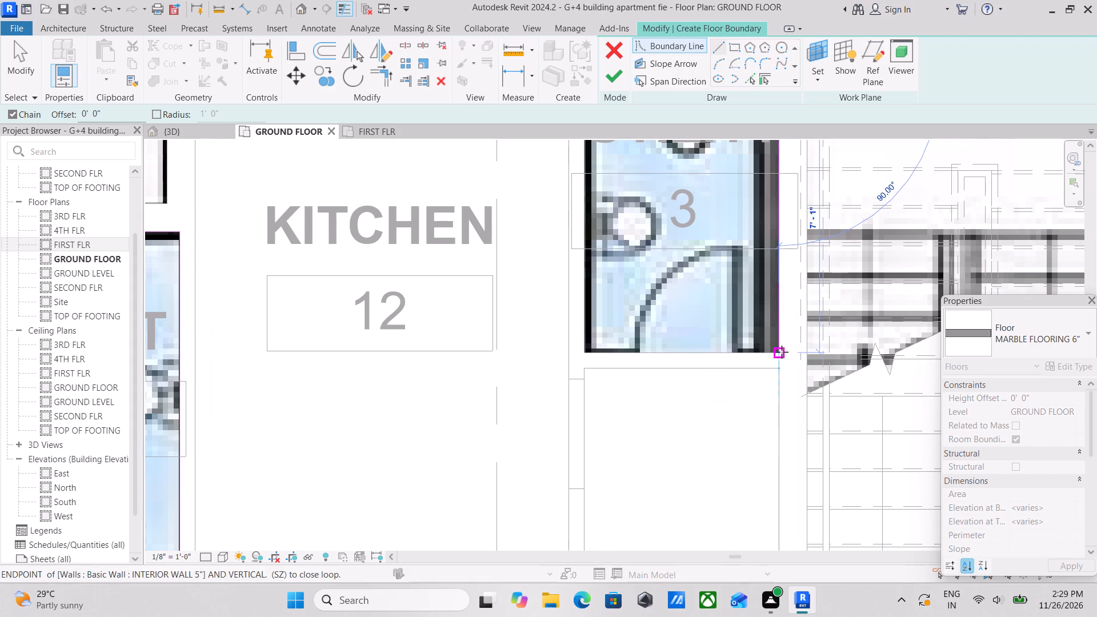
click(782, 352)
middle_drag(608, 356, 659, 356)
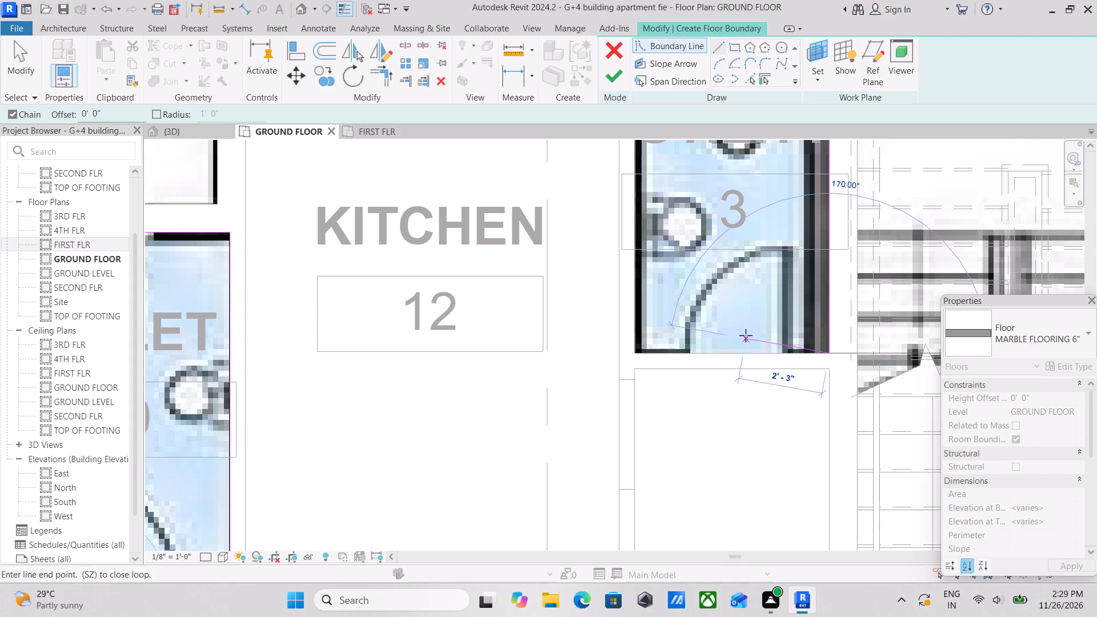
scroll(603, 334, down, 2)
scroll(682, 359, up, 3)
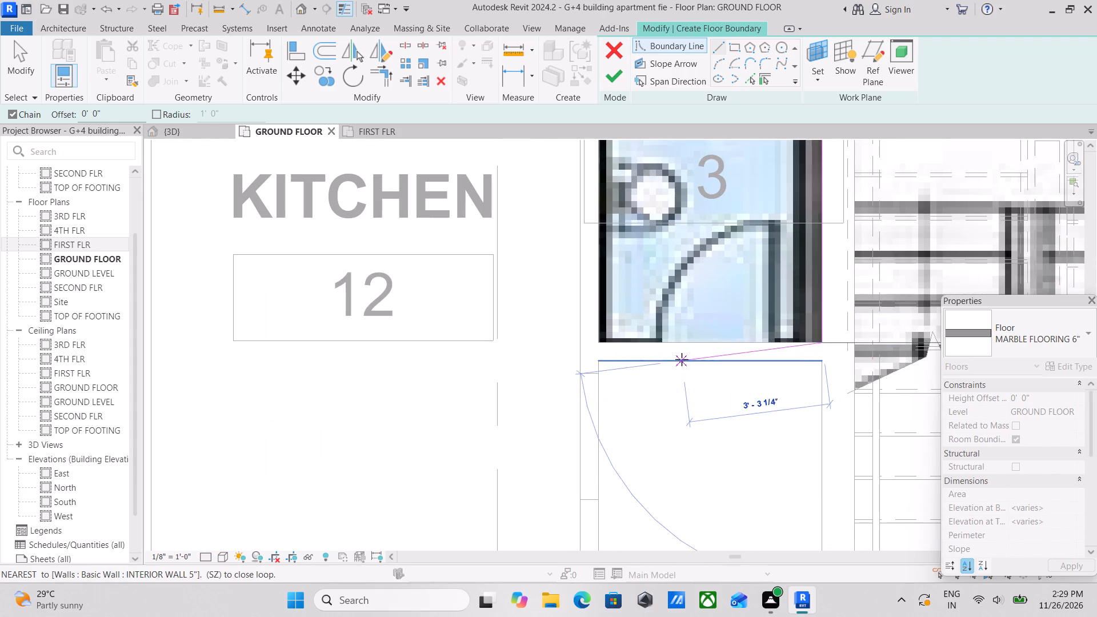
scroll(627, 340, up, 3)
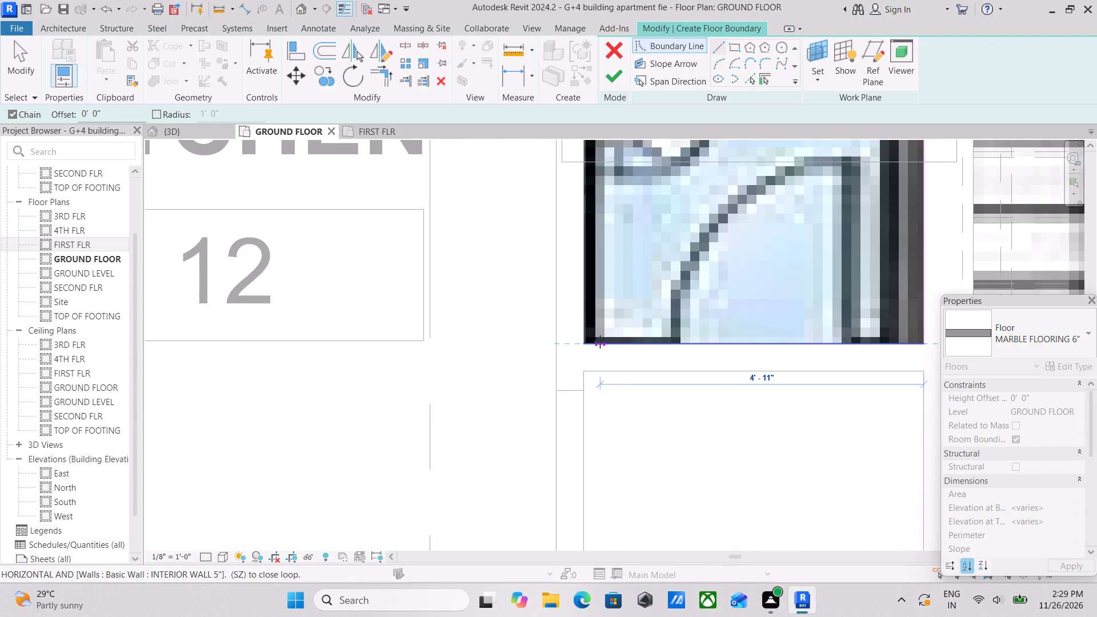
scroll(600, 342, down, 3)
middle_drag(600, 342, 624, 484)
scroll(646, 485, up, 3)
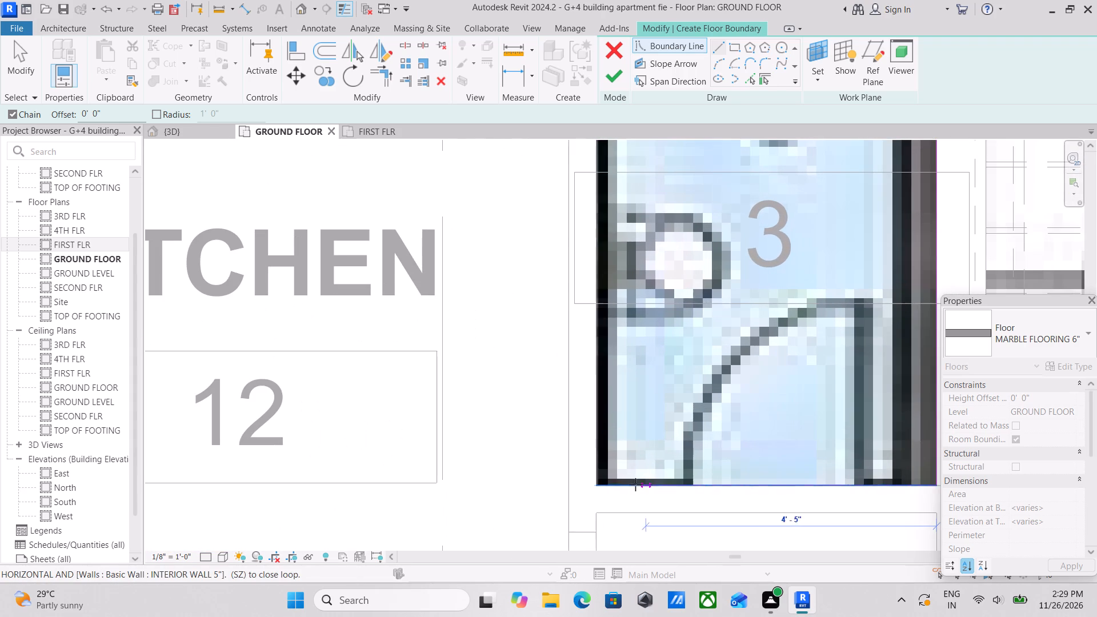
click(595, 486)
scroll(608, 378, down, 1)
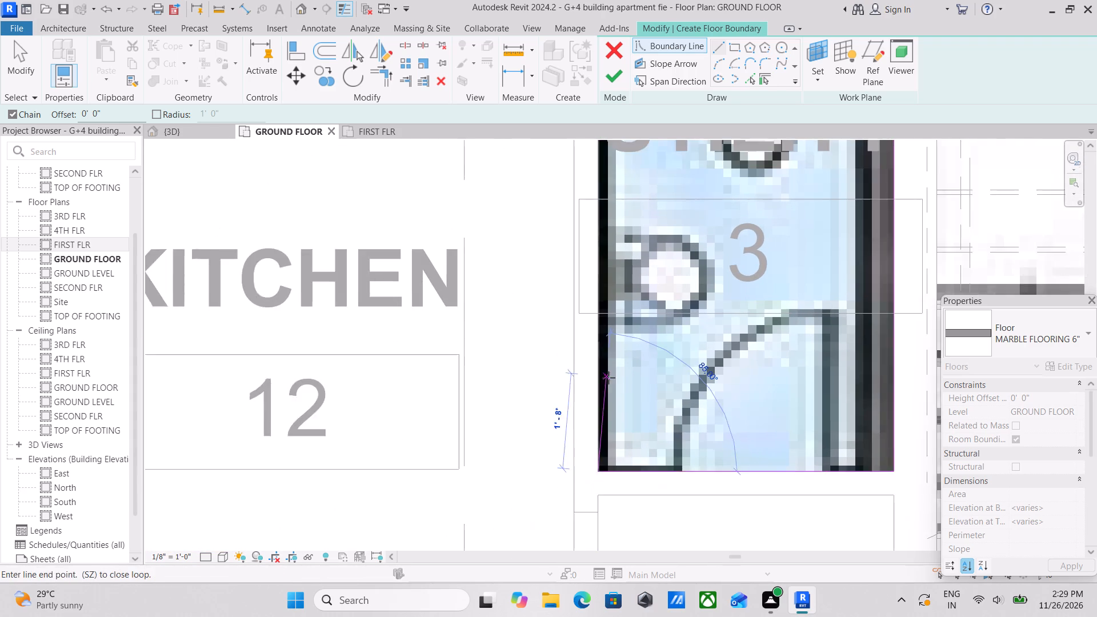
middle_drag(608, 378, 623, 505)
middle_drag(639, 338, 645, 435)
middle_drag(616, 297, 616, 348)
click(621, 302)
Sketch Room 1's floor boundary about 4'-10 1/2" along its north wall and down its east wall to the southeast corner.
scroll(621, 302, down, 3)
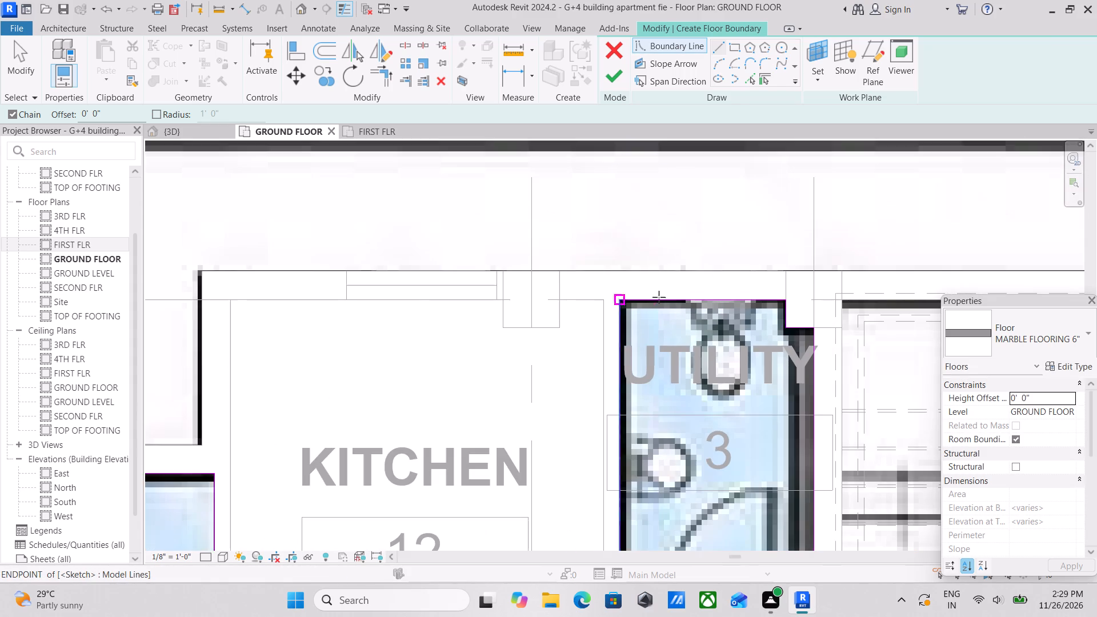
scroll(692, 355, down, 7)
middle_drag(691, 390, 594, 293)
middle_drag(768, 315, 638, 303)
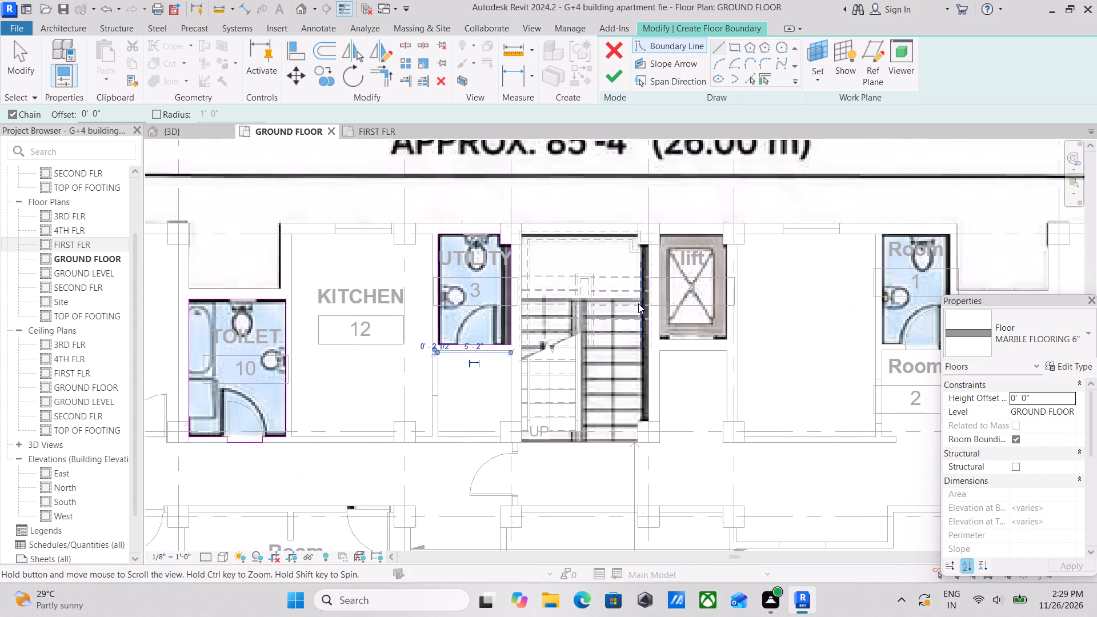
middle_drag(845, 335, 583, 312)
scroll(689, 252, up, 3)
scroll(624, 327, up, 3)
middle_drag(567, 305, 578, 350)
scroll(596, 211, up, 3)
middle_drag(579, 201, 604, 274)
scroll(579, 201, down, 1)
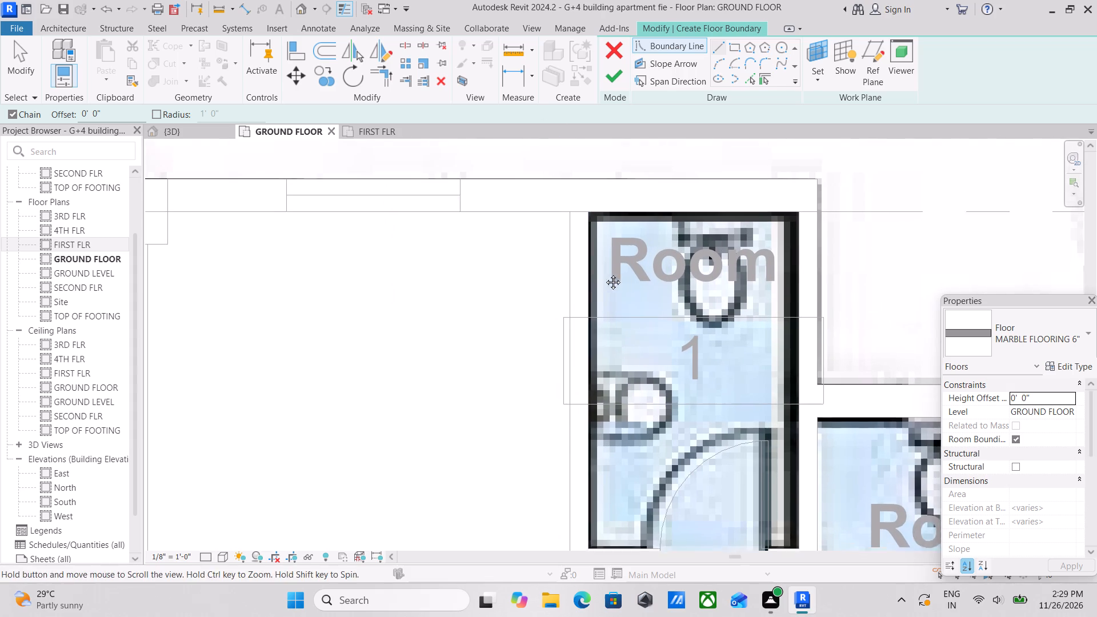
middle_drag(604, 274, 603, 274)
click(583, 222)
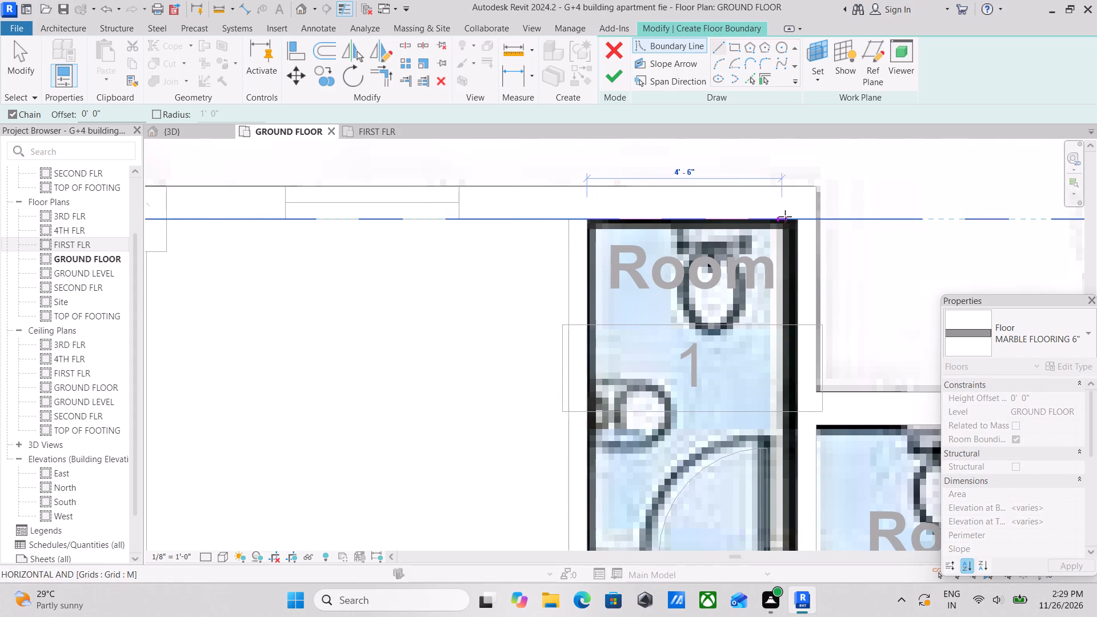
click(795, 218)
middle_drag(785, 371, 764, 193)
middle_drag(778, 376, 776, 335)
scroll(776, 335, up, 1)
click(776, 337)
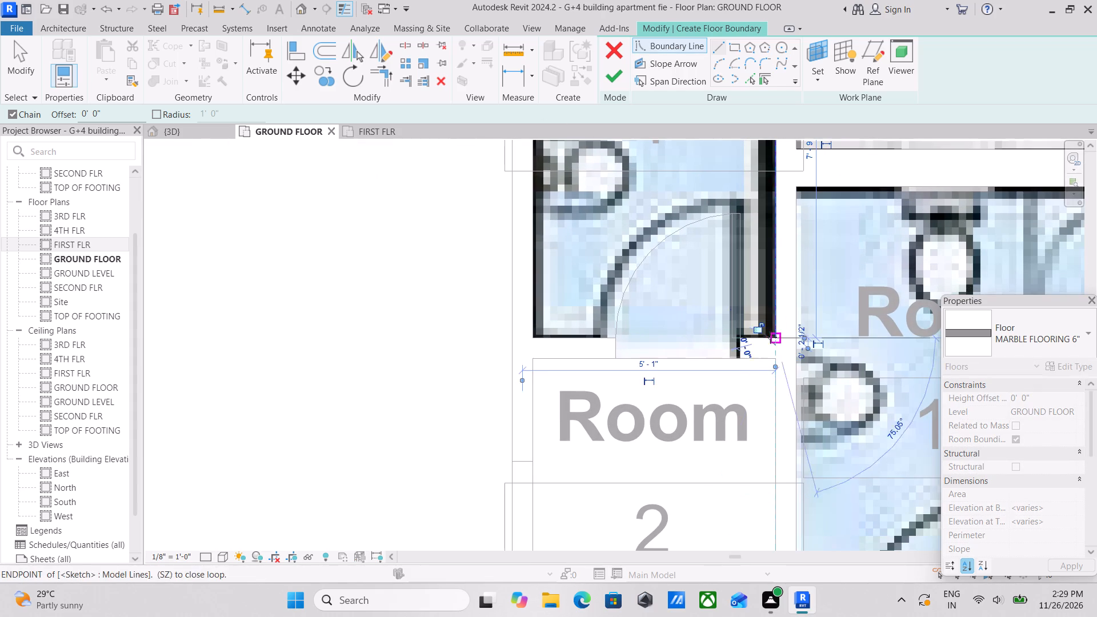
Close Room 1's floor boundary along the south wall, extending about 5" through the door opening, and up the west wall.
click(739, 337)
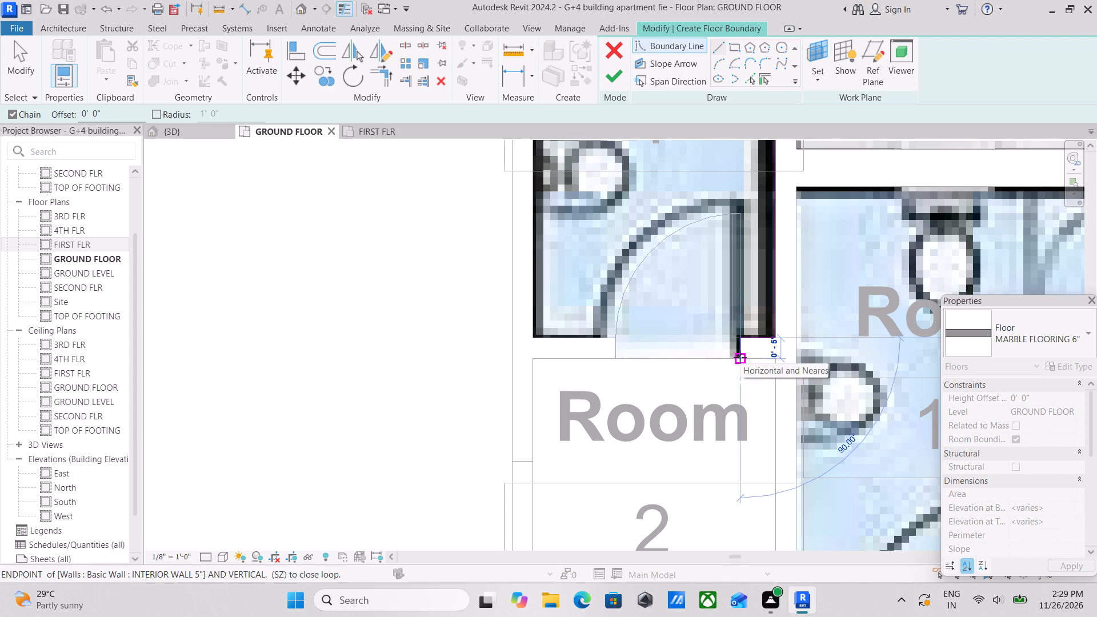
click(740, 357)
click(620, 360)
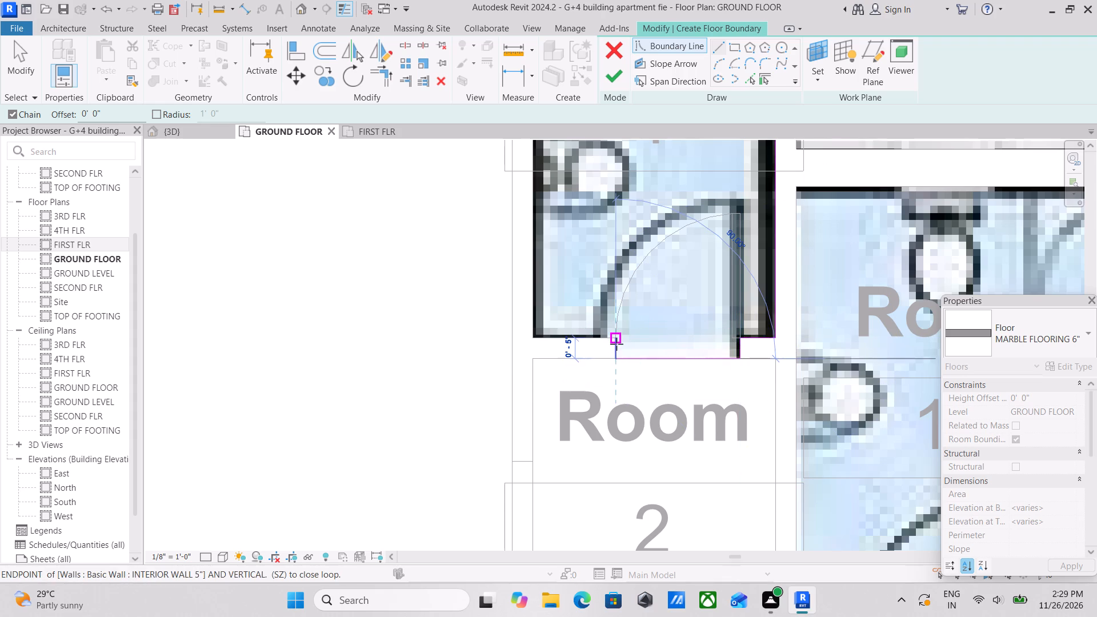
click(616, 342)
middle_drag(518, 343, 566, 357)
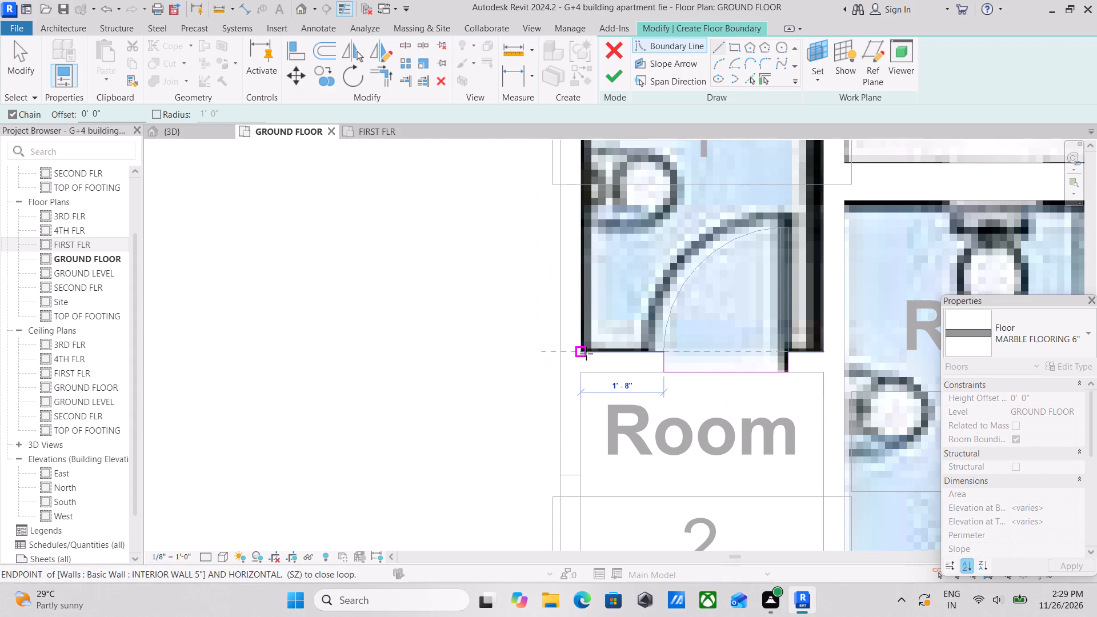
click(583, 354)
middle_drag(584, 296, 600, 451)
scroll(600, 451, up, 1)
middle_drag(624, 342, 634, 470)
scroll(638, 355, down, 1)
click(609, 222)
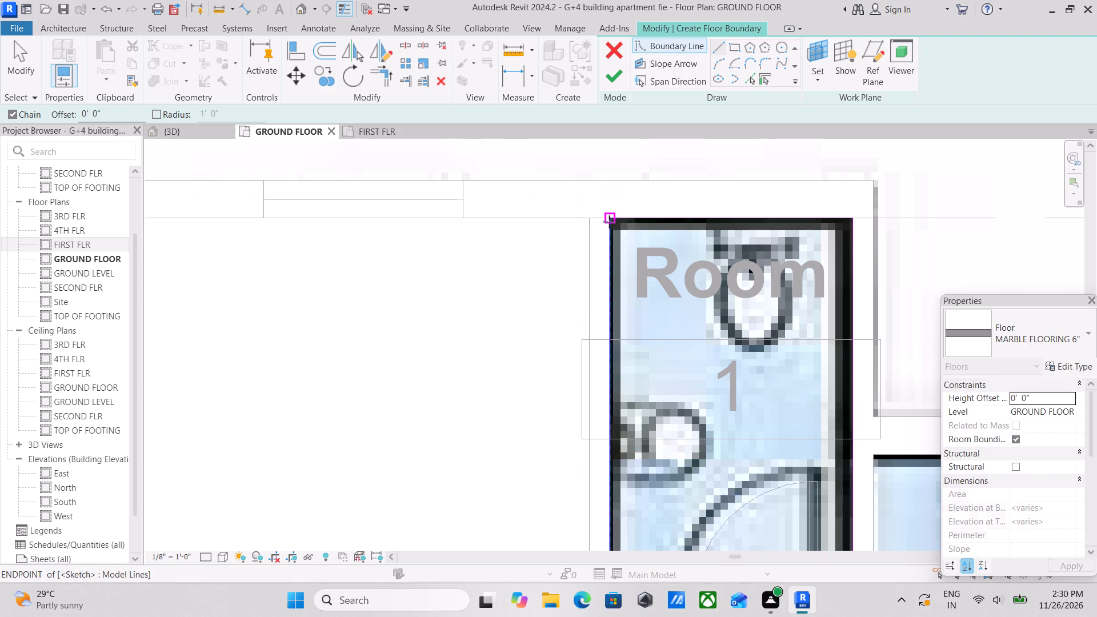
Sketch Room 16's floor boundary about 6'-10" along its north wall, from the northwest to the northeast corner.
scroll(609, 223, down, 4)
scroll(638, 268, down, 6)
middle_drag(655, 294, 555, 249)
scroll(580, 245, down, 2)
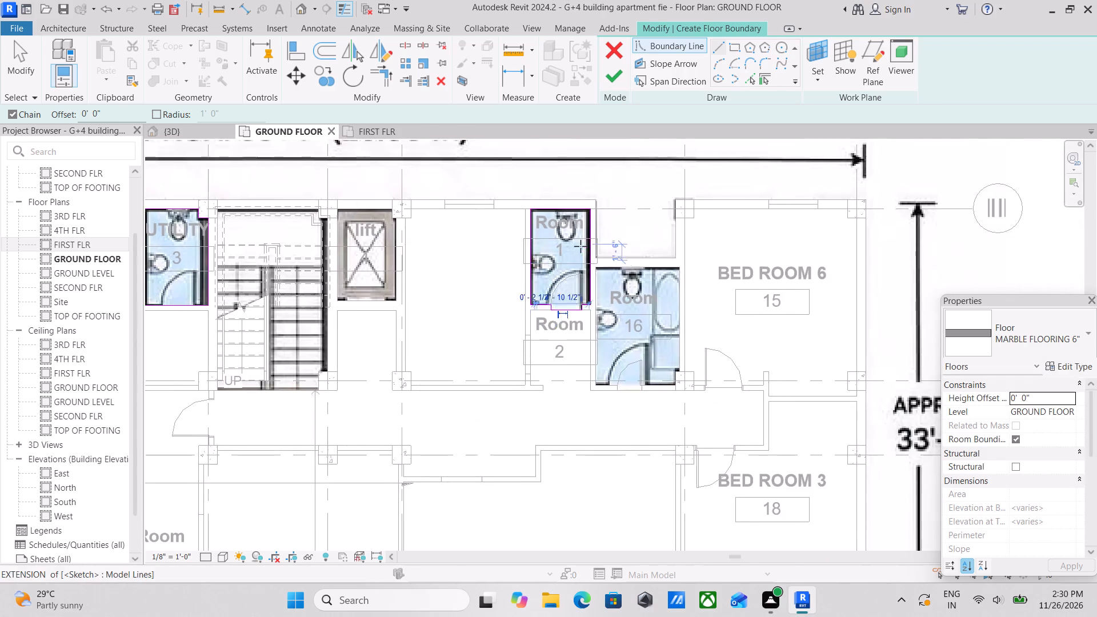
scroll(580, 246, down, 1)
scroll(627, 299, up, 1)
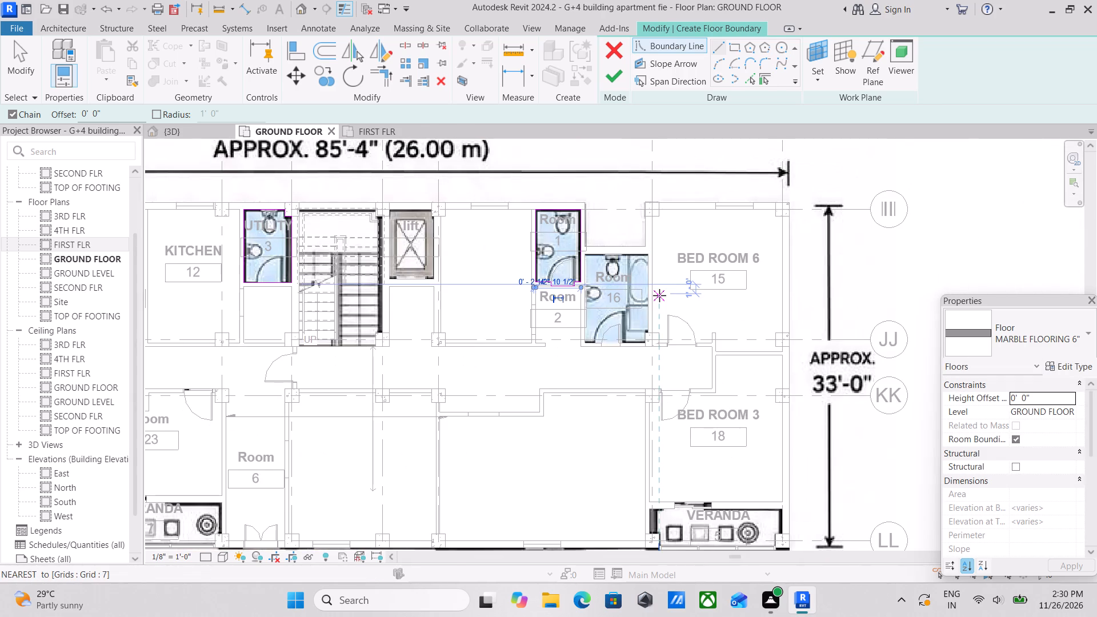
scroll(659, 295, down, 2)
scroll(624, 260, up, 8)
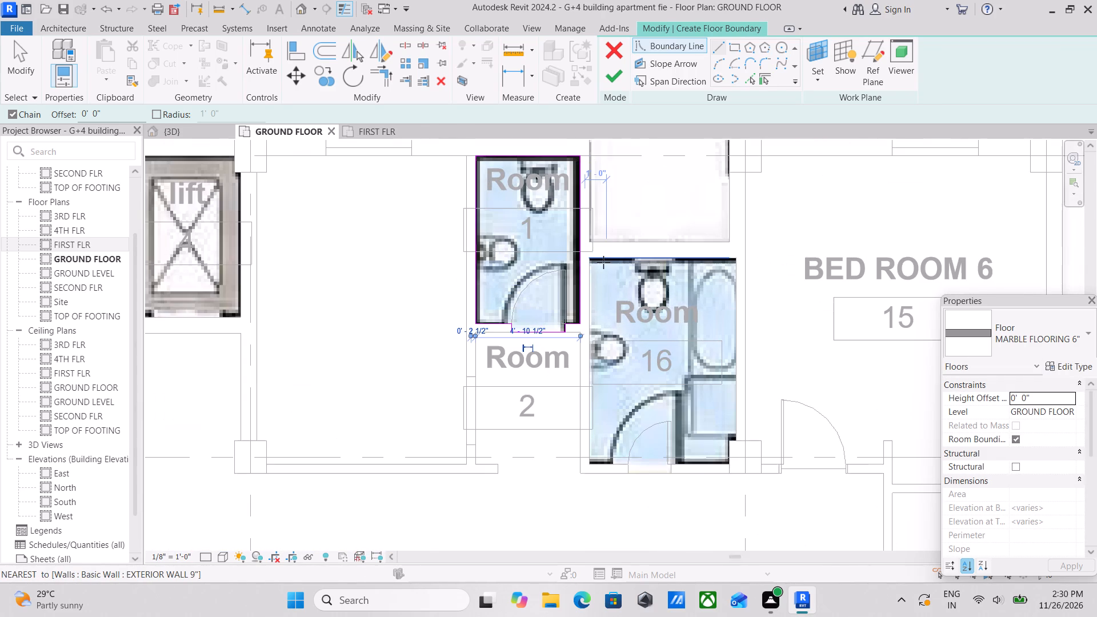
scroll(572, 263, up, 5)
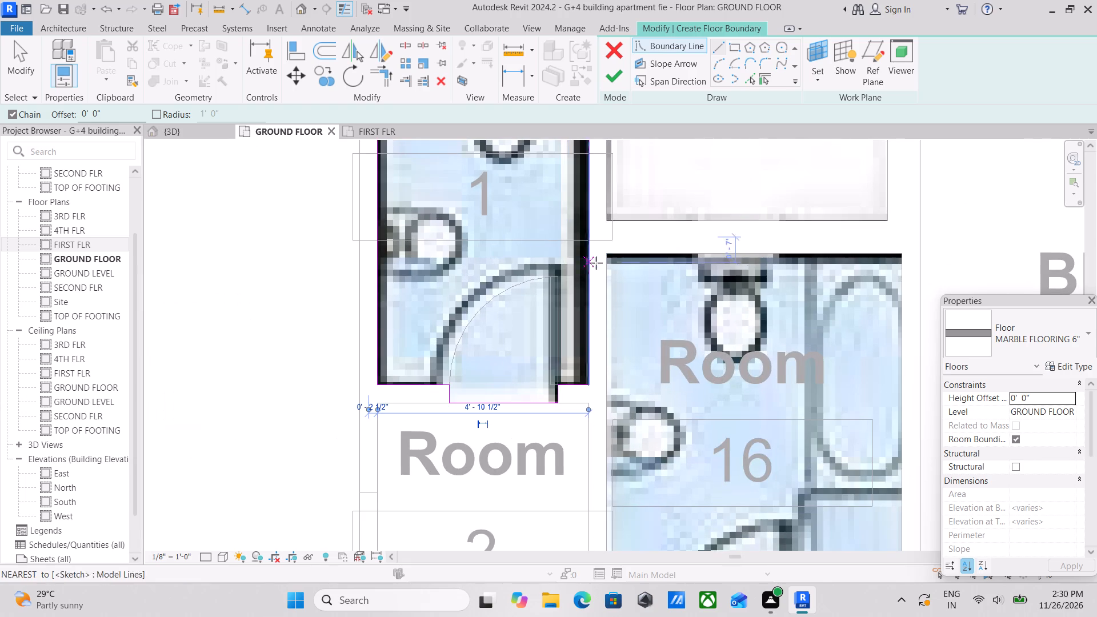
click(608, 255)
middle_drag(800, 249, 672, 271)
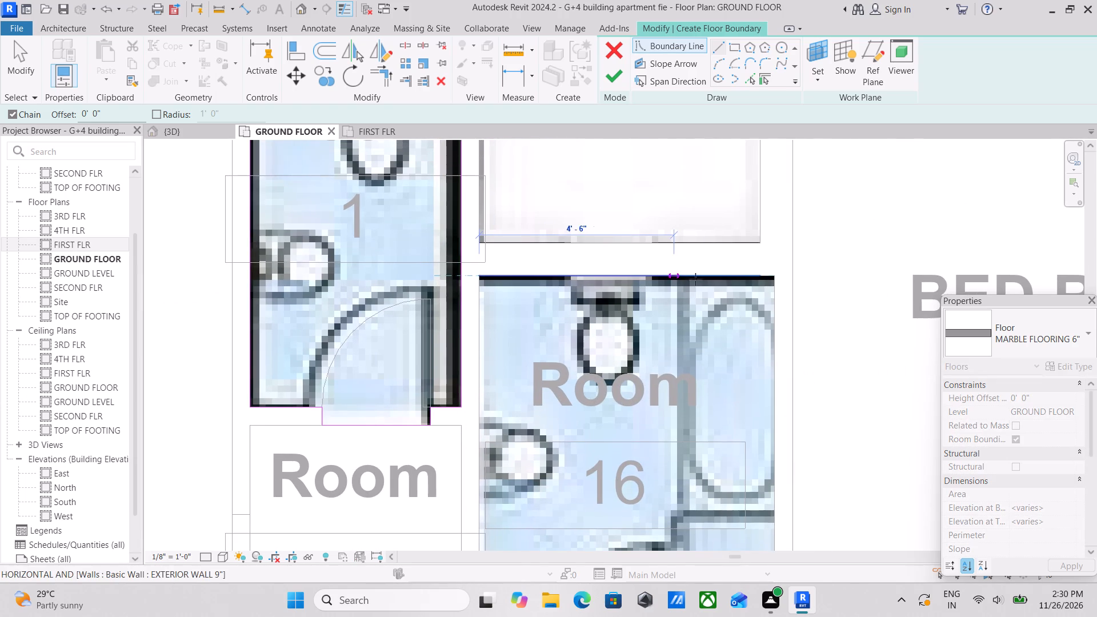
click(778, 280)
Continue Room 16's floor boundary down the east wall, notching in around the southeast column to the south wall.
middle_drag(747, 396, 750, 229)
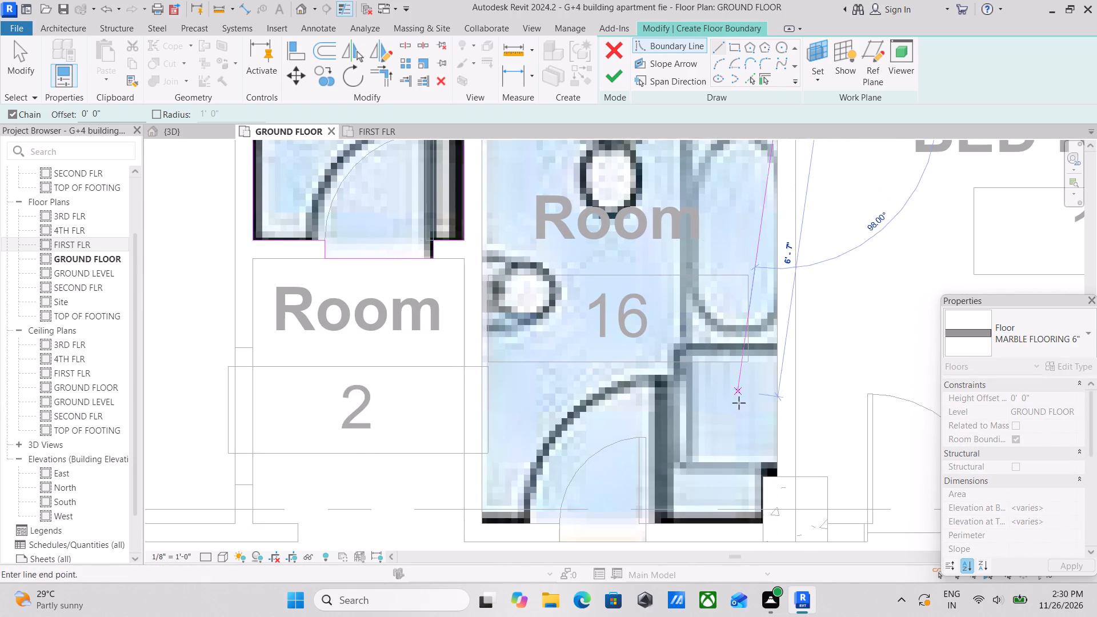
scroll(739, 404, down, 1)
middle_drag(739, 404, 753, 293)
click(790, 358)
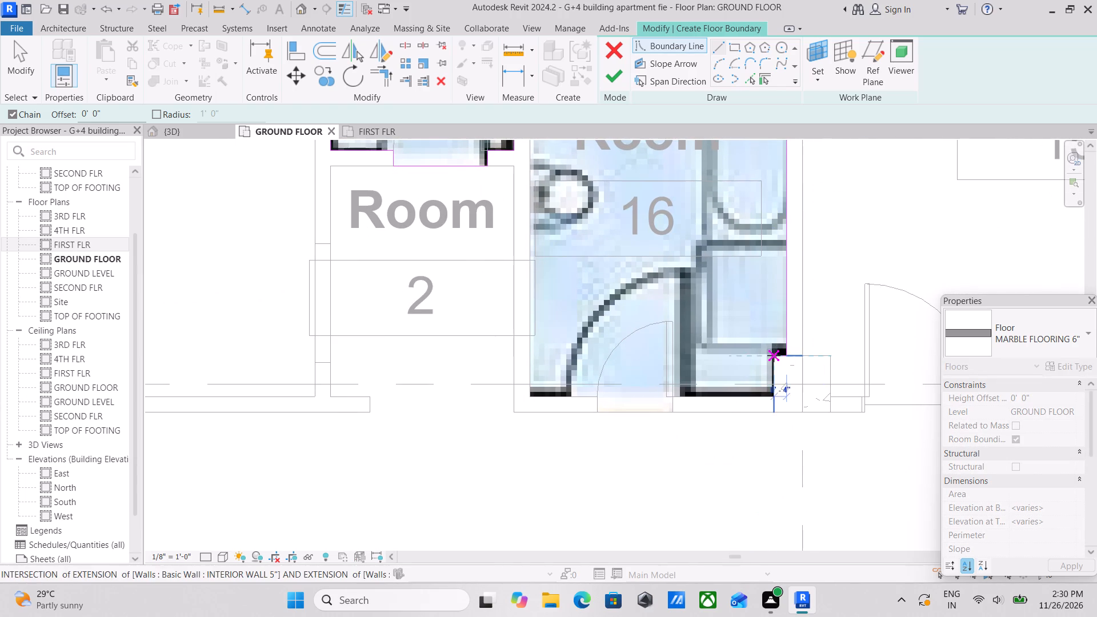
scroll(774, 355, up, 6)
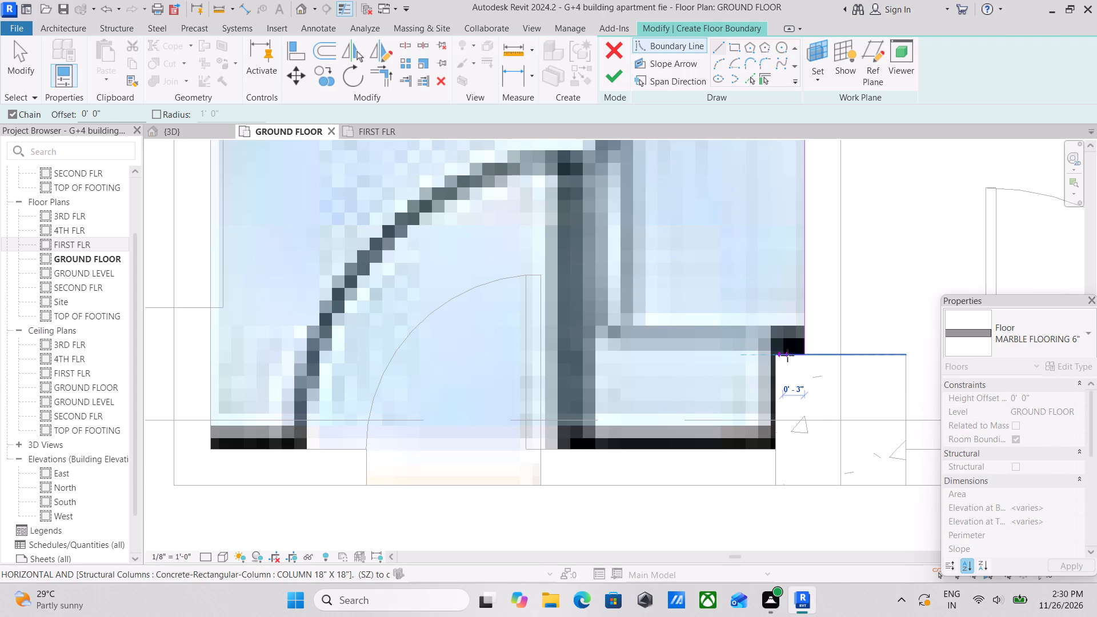
click(777, 353)
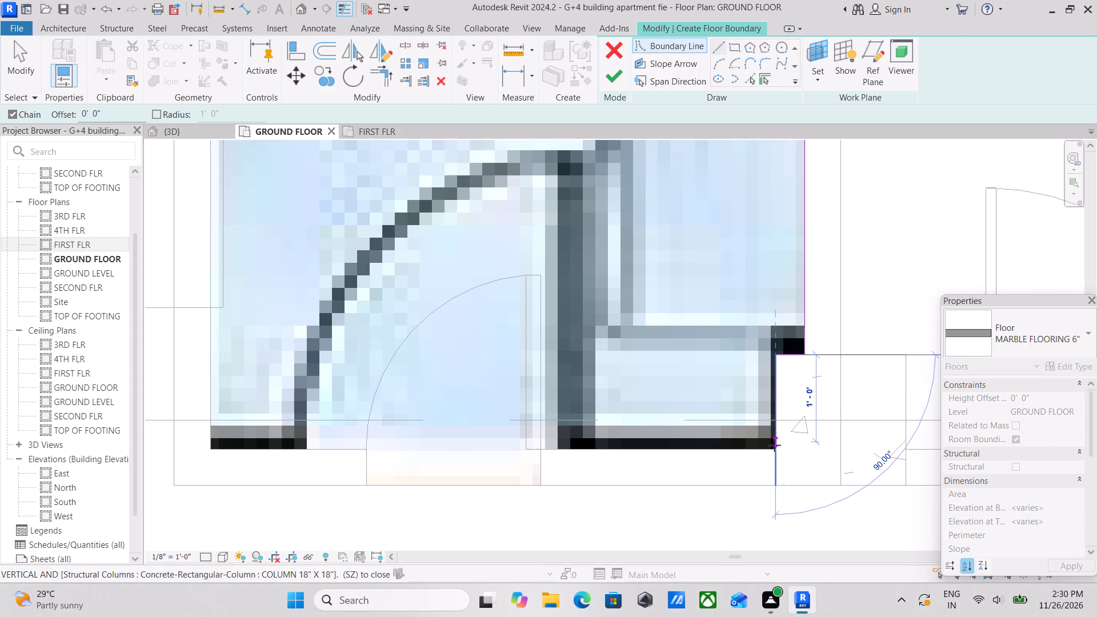
click(772, 451)
Run Room 16's floor boundary along the south wall to the southwest corner, extending about 5" through the door opening.
middle_drag(639, 436, 722, 419)
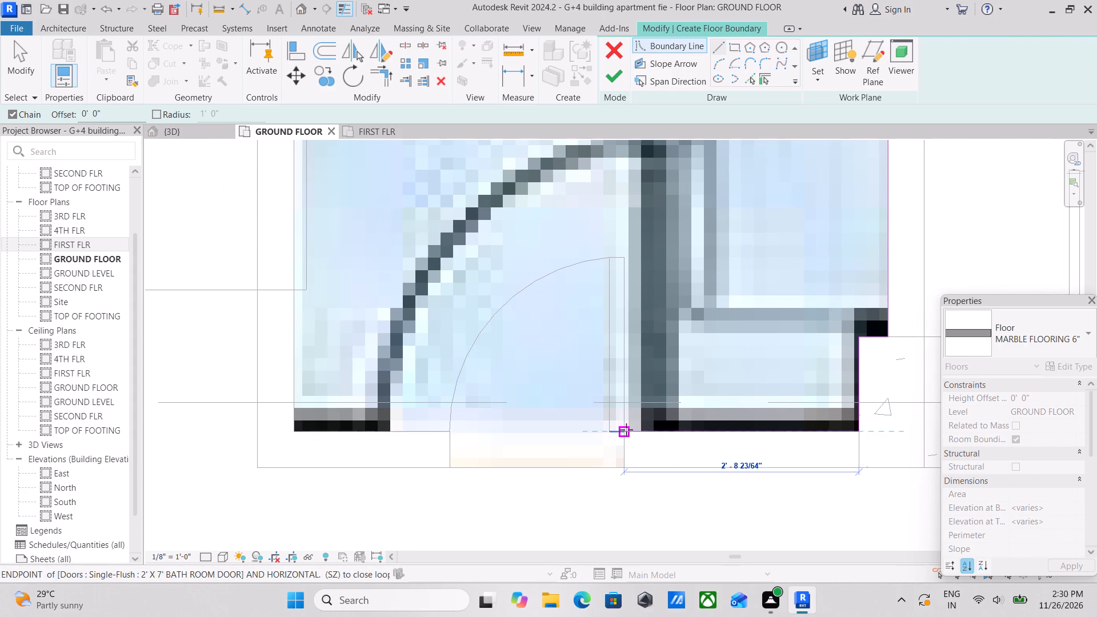
click(628, 431)
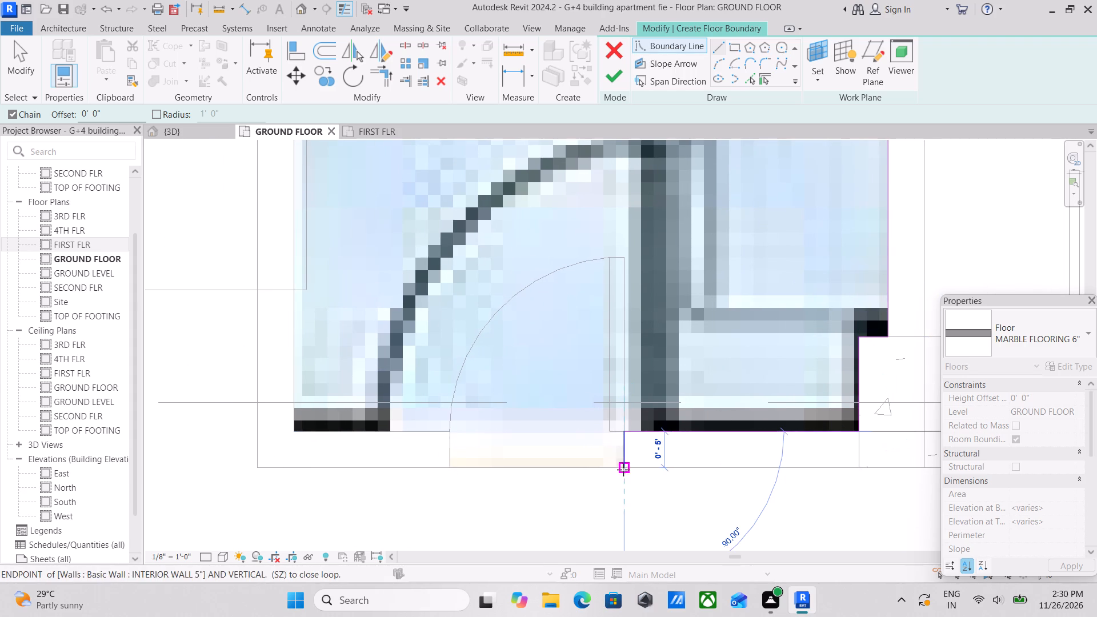
click(623, 470)
middle_drag(518, 457, 612, 453)
click(545, 466)
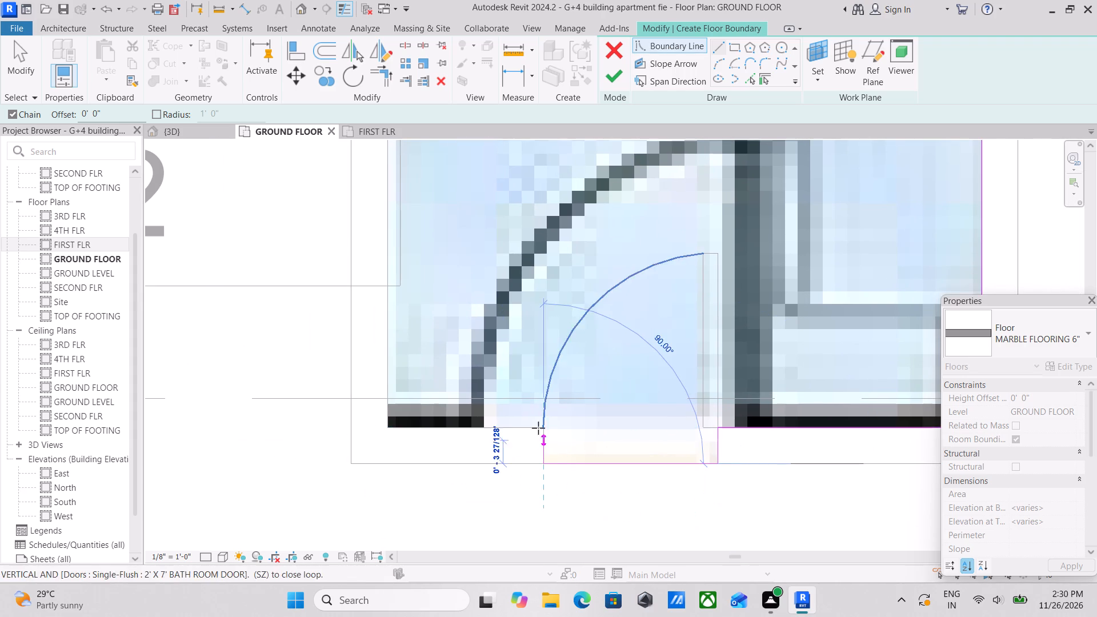
click(544, 428)
middle_drag(478, 410, 552, 404)
scroll(543, 404, up, 1)
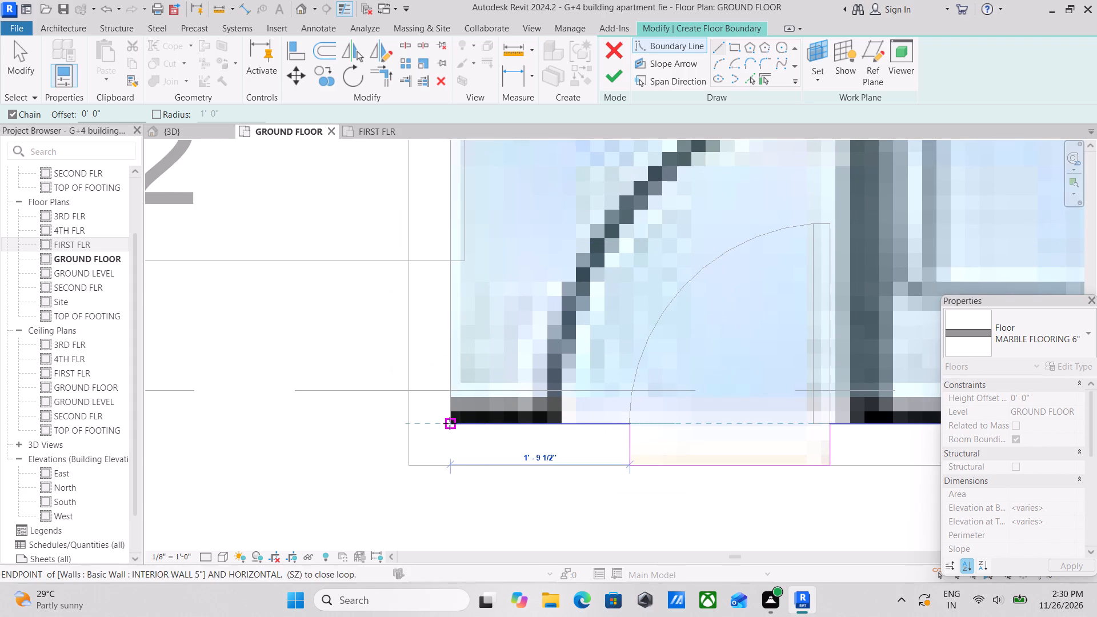
click(450, 423)
Close Room 16's floor boundary up the west wall to its starting northwest corner.
middle_drag(452, 310, 494, 414)
scroll(483, 279, down, 2)
middle_drag(483, 279, 520, 435)
scroll(521, 303, down, 1)
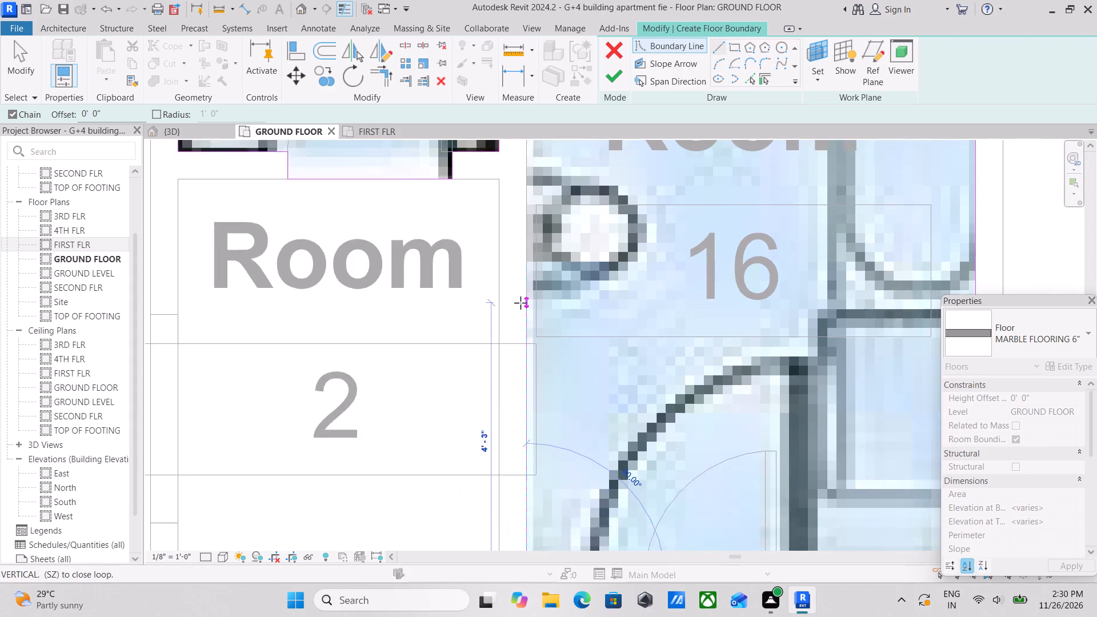
scroll(521, 303, down, 1)
middle_drag(525, 333, 552, 491)
middle_drag(545, 338, 555, 465)
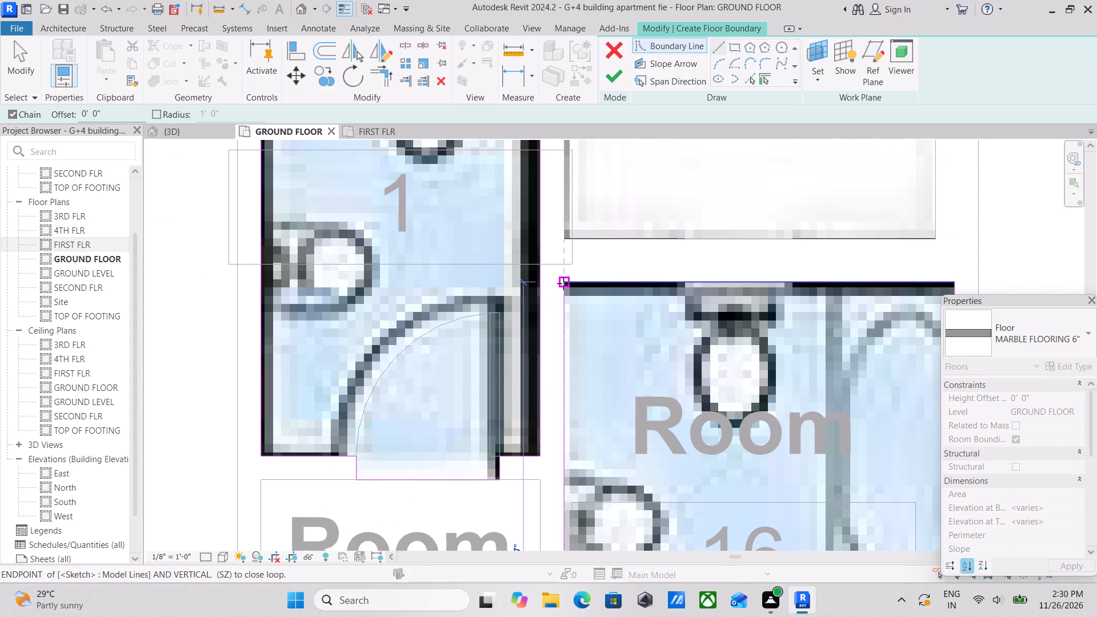
click(563, 283)
Examine the ground floor plan for rooms that still need a floor boundary, checking the lift area, central rooms and verandas.
scroll(563, 283, down, 5)
scroll(636, 321, down, 7)
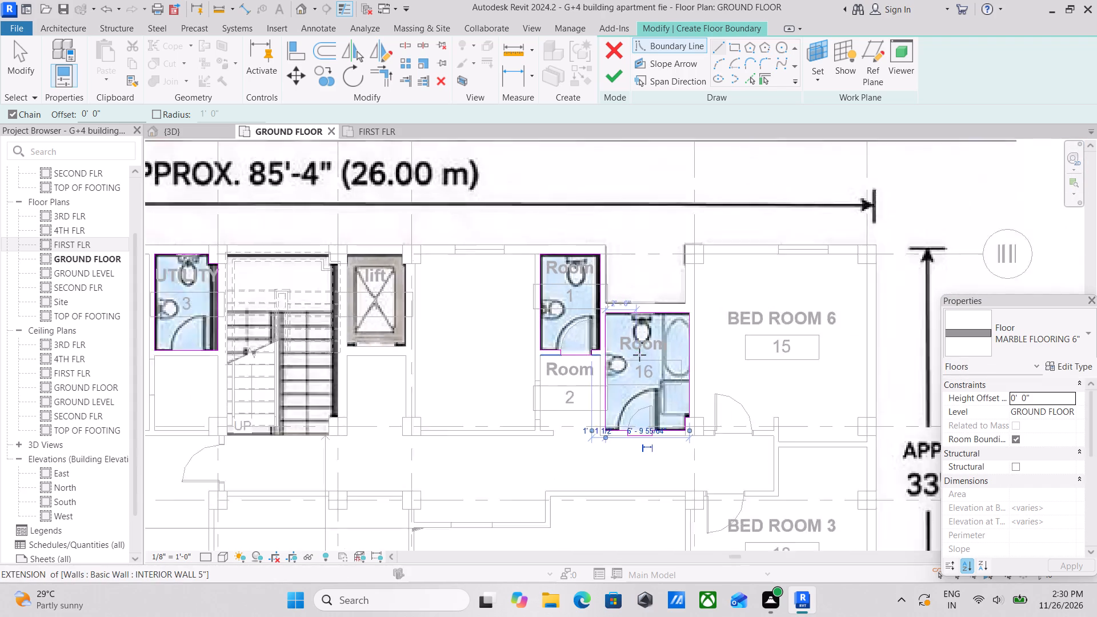
scroll(810, 315, down, 2)
middle_drag(808, 318, 733, 258)
scroll(784, 362, down, 2)
middle_drag(783, 362, 759, 299)
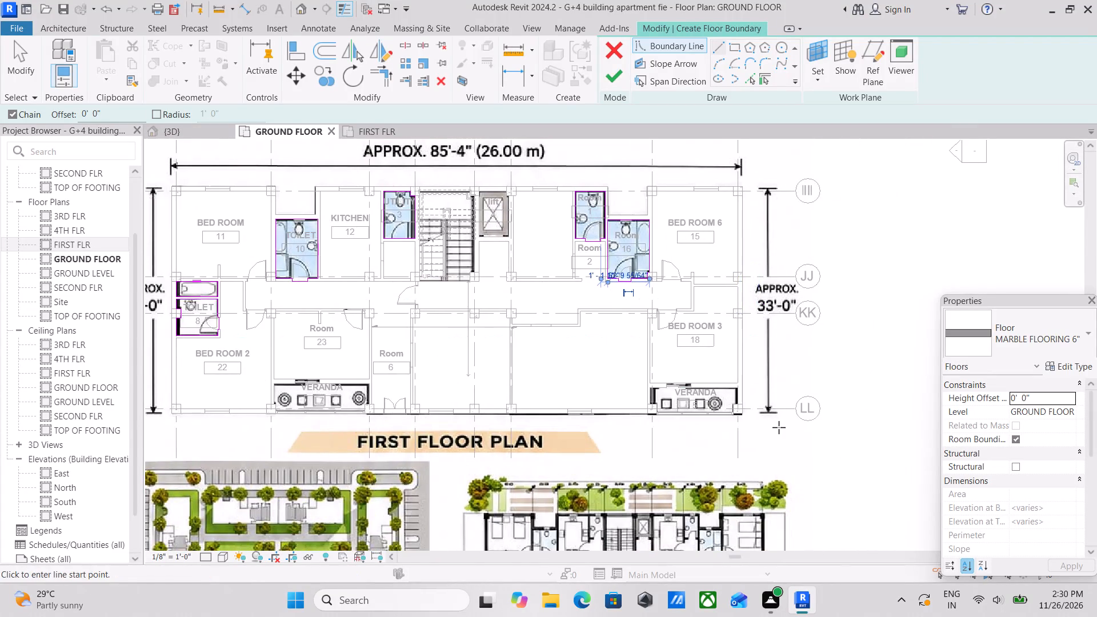
scroll(779, 427, up, 2)
scroll(523, 170, up, 2)
middle_drag(526, 195, 548, 314)
scroll(464, 249, up, 3)
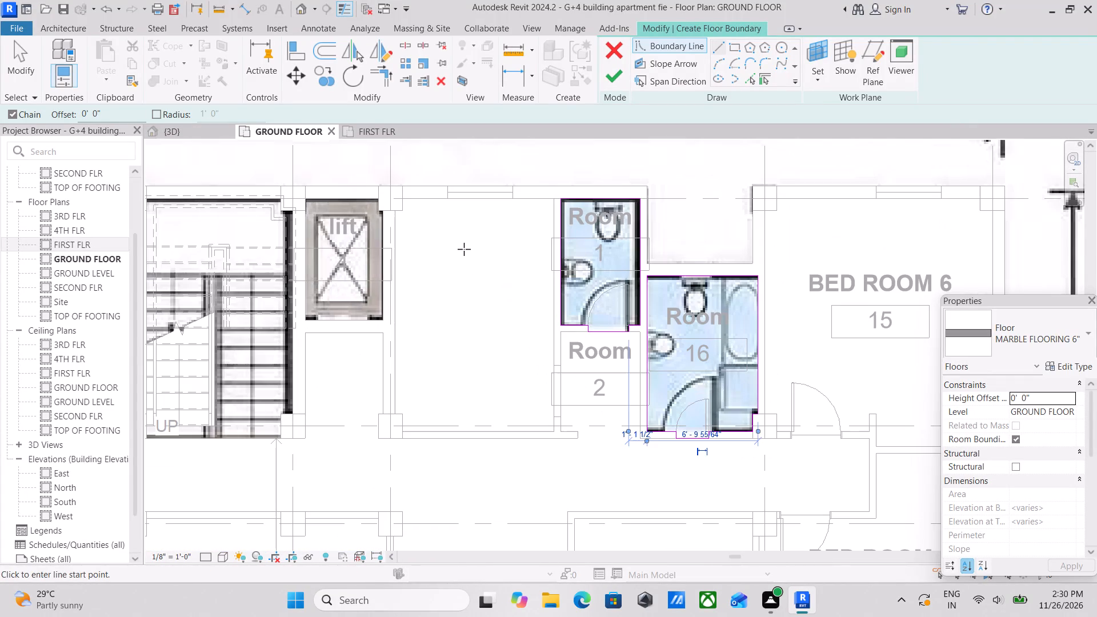
scroll(464, 249, down, 7)
middle_drag(472, 287, 522, 193)
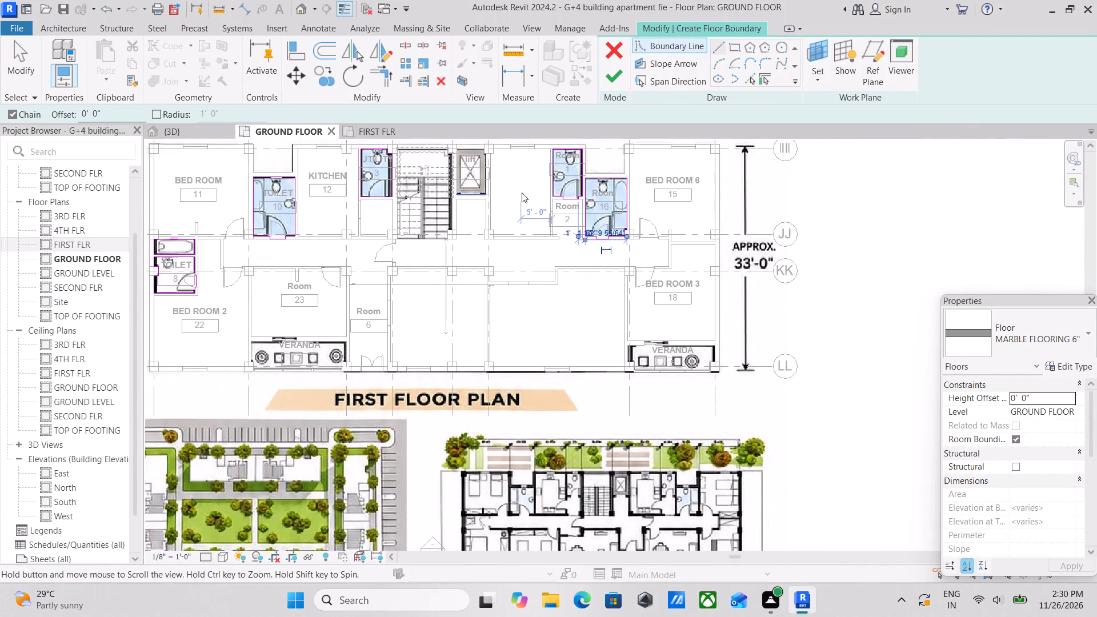
middle_drag(431, 270, 602, 271)
scroll(464, 329, up, 5)
scroll(351, 351, up, 2)
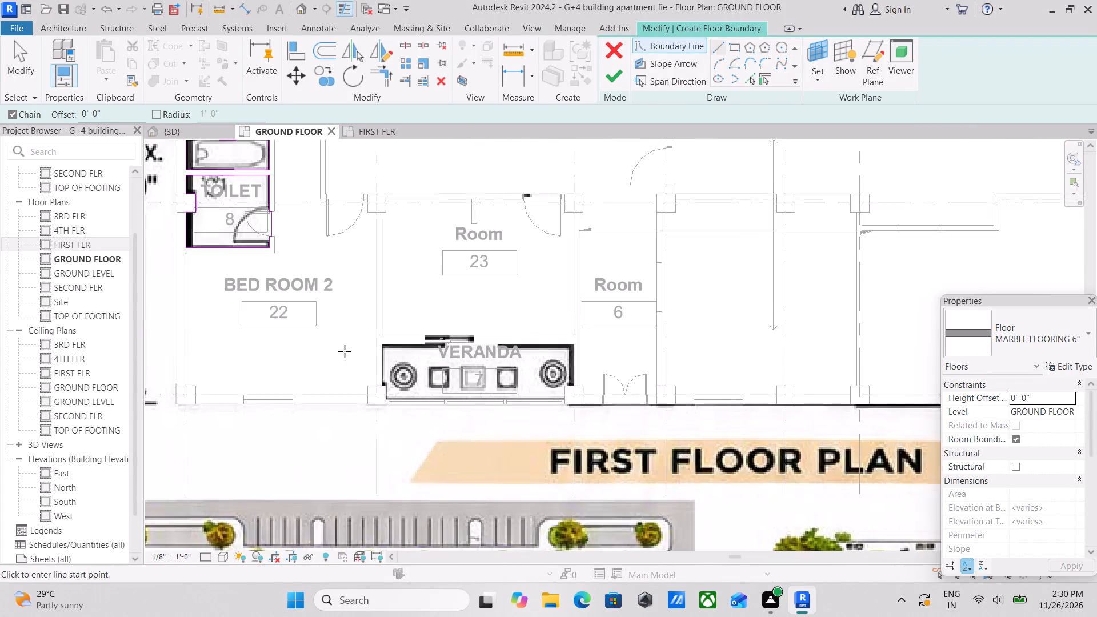
Examine the available floor types for the toilet, utility and Room 1 and 16 floor being sketched.
scroll(345, 351, up, 3)
scroll(740, 294, down, 2)
middle_drag(718, 302, 620, 305)
scroll(810, 250, down, 2)
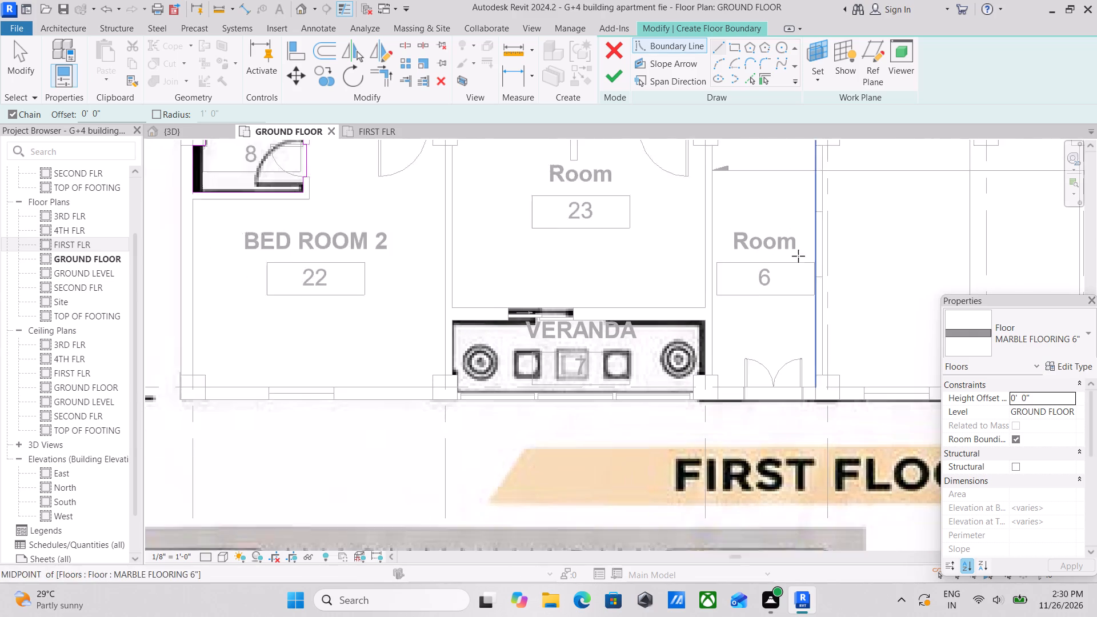
middle_drag(768, 285, 705, 351)
click(1084, 337)
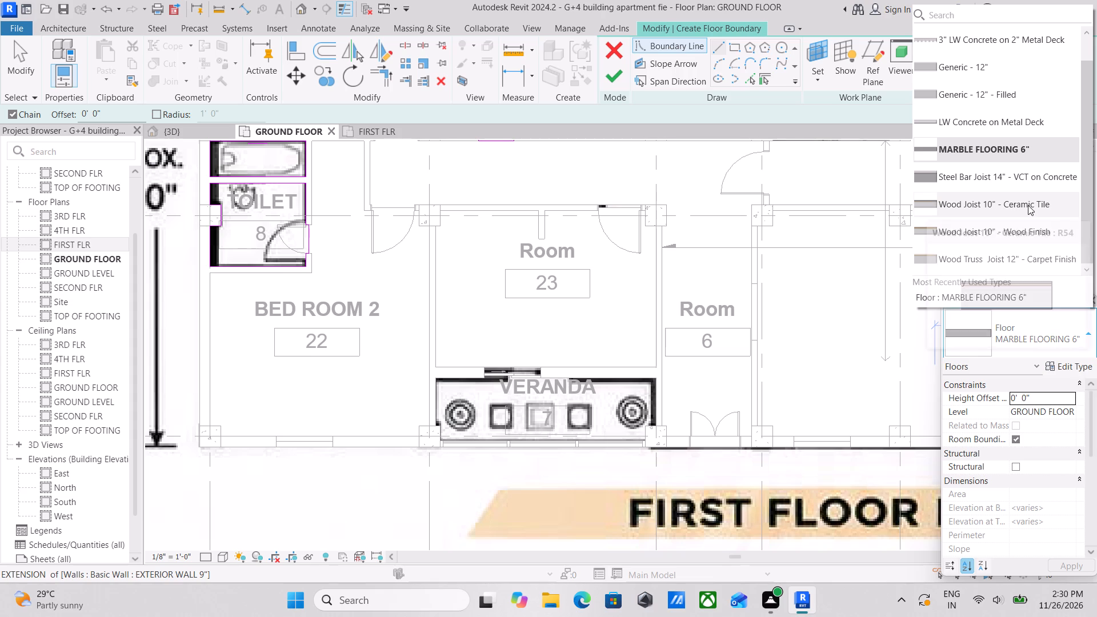
scroll(998, 278, up, 1)
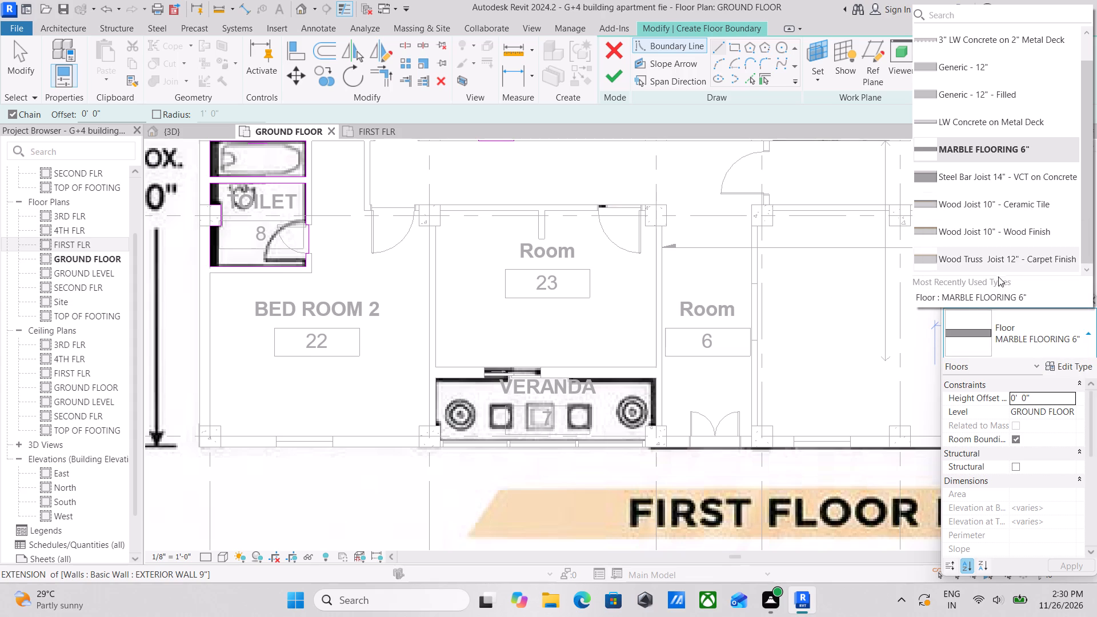
scroll(998, 275, down, 2)
scroll(1010, 151, up, 2)
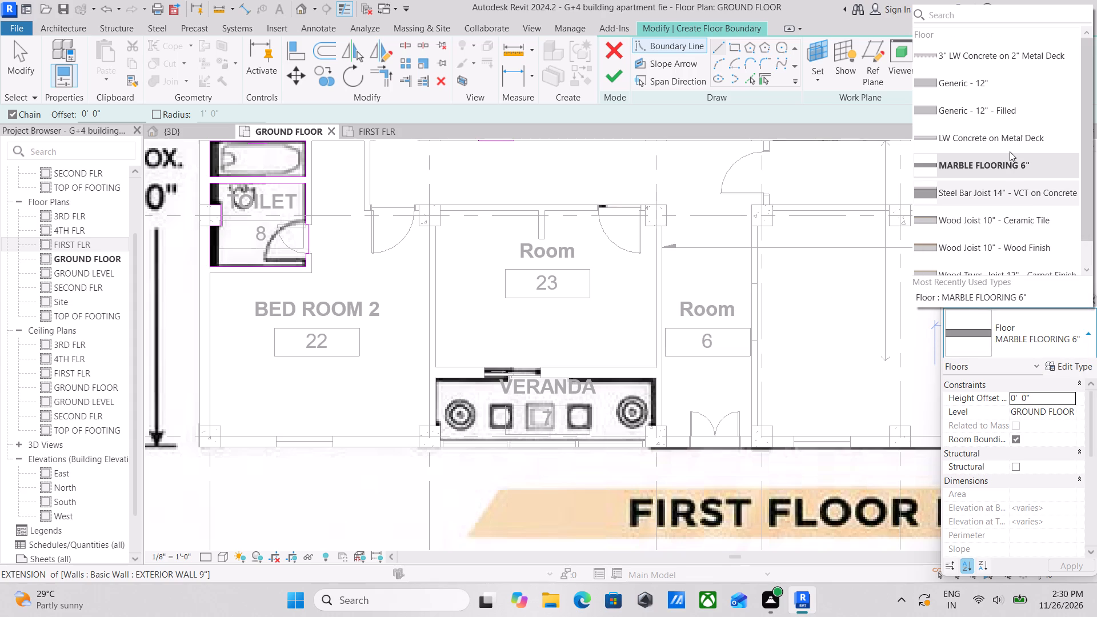
scroll(943, 241, down, 5)
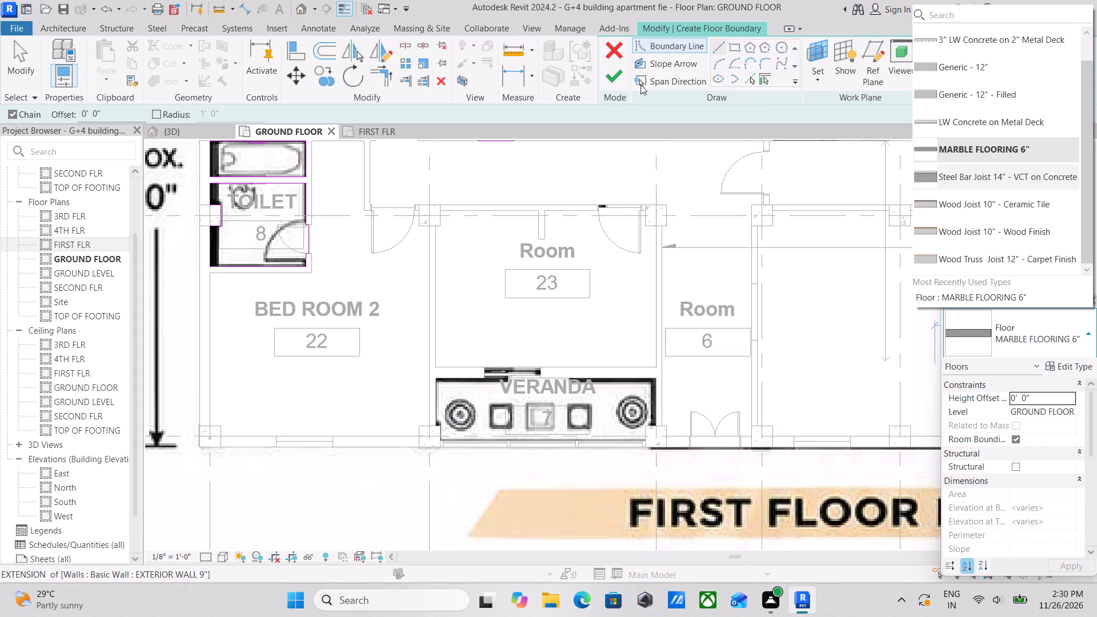
Finish the floor boundary sketch covering the toilets, Utility 3, Room 1 and Room 16.
click(607, 78)
Inspect the layer structure of the newly sketched floor's type, MARBLE FLOORING 6".
middle_drag(812, 323, 732, 373)
scroll(732, 373, down, 1)
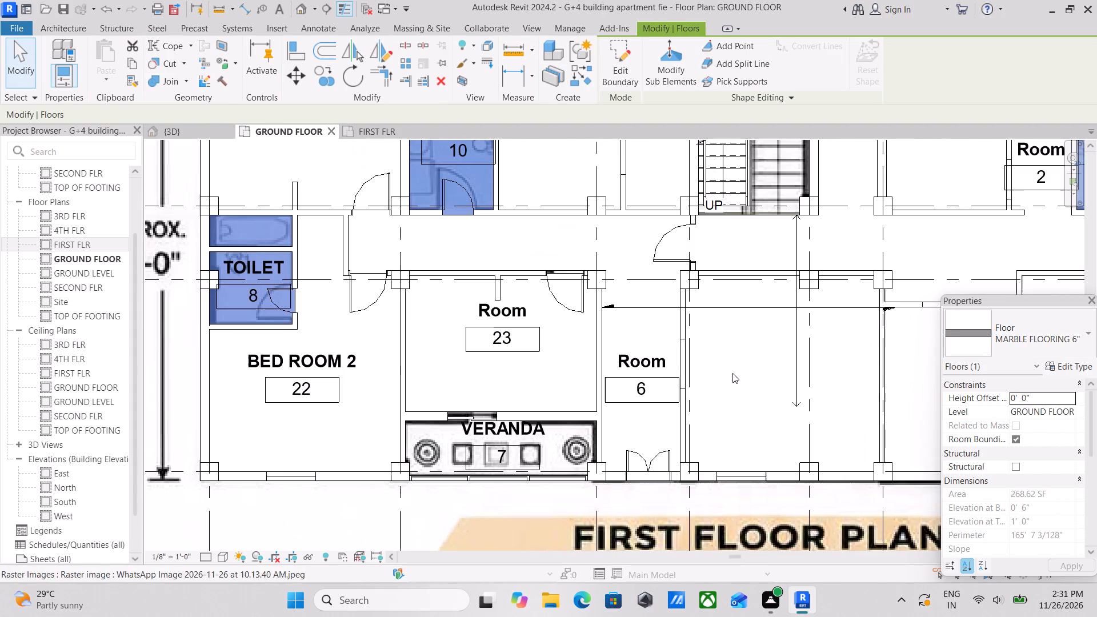
click(1080, 365)
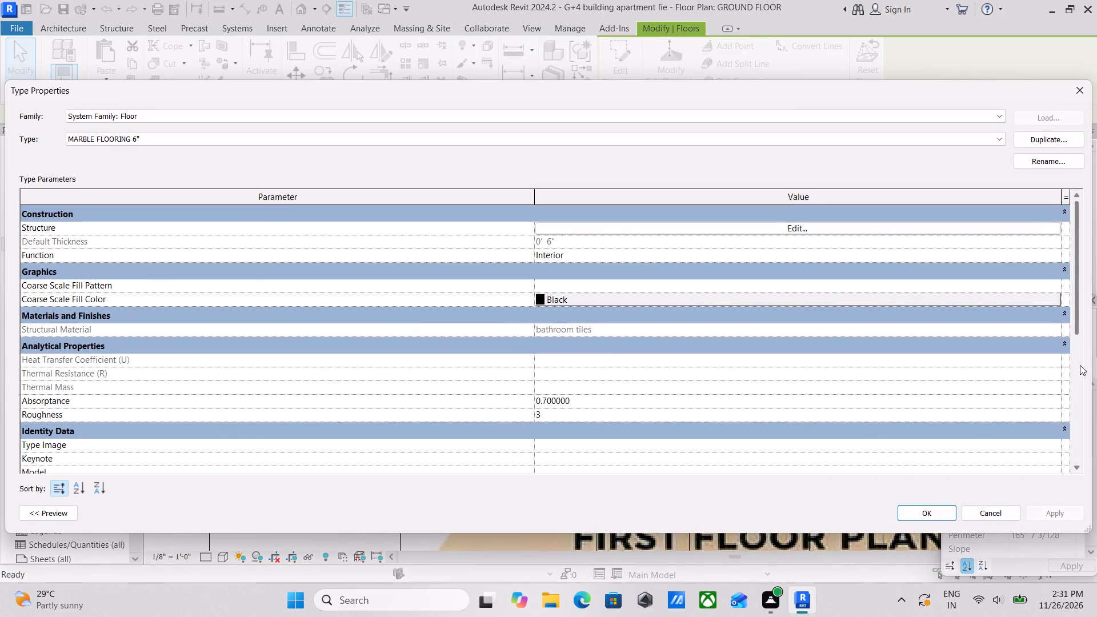
click(810, 224)
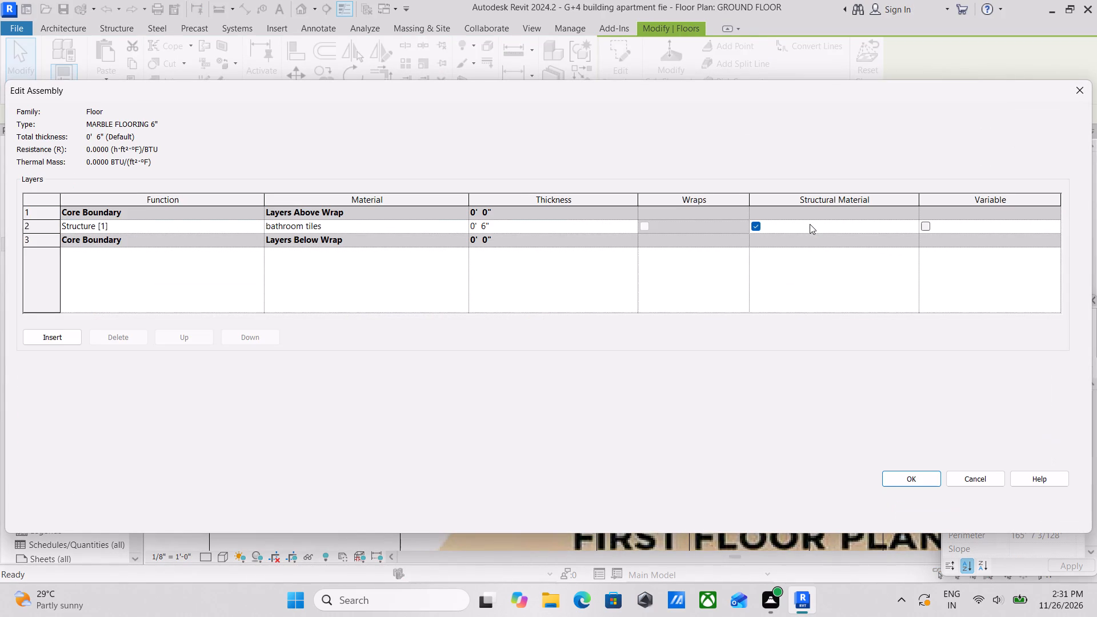
click(1081, 89)
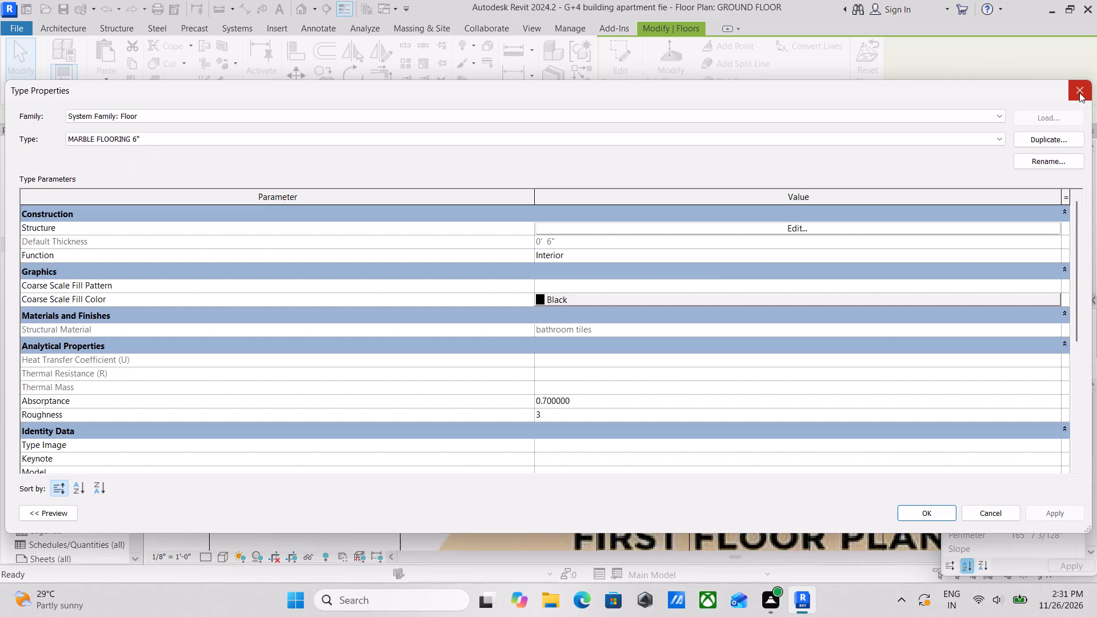
click(1074, 86)
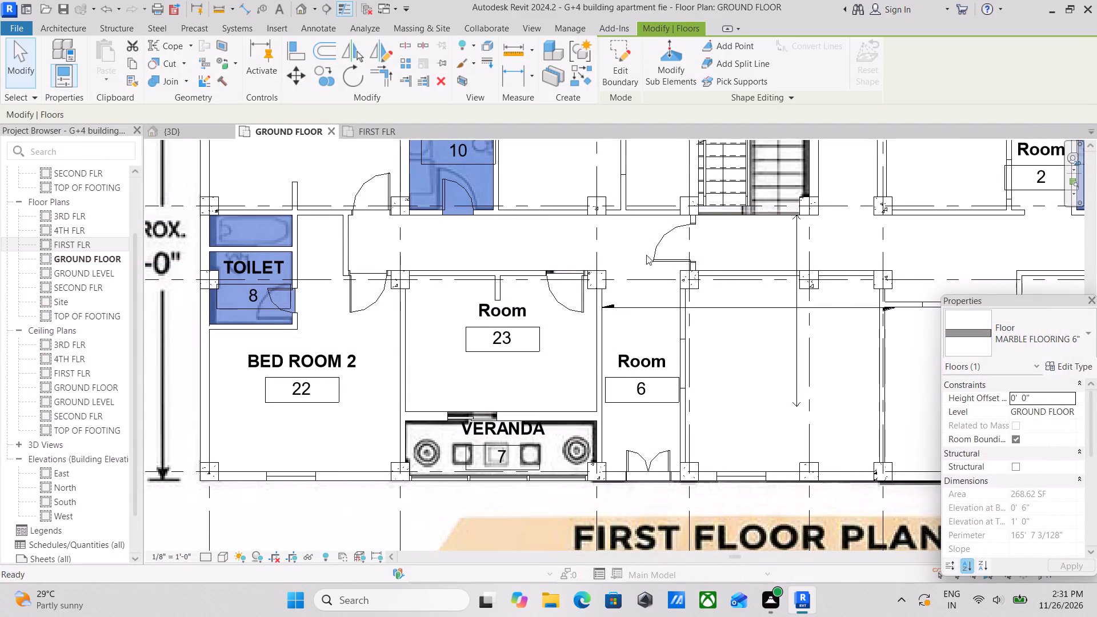
Deselect the floor and review the ground floor plan around the verandas, Room 6 and the bedrooms.
scroll(639, 253, down, 2)
middle_drag(639, 253, 570, 290)
scroll(731, 349, down, 1)
middle_drag(731, 349, 656, 390)
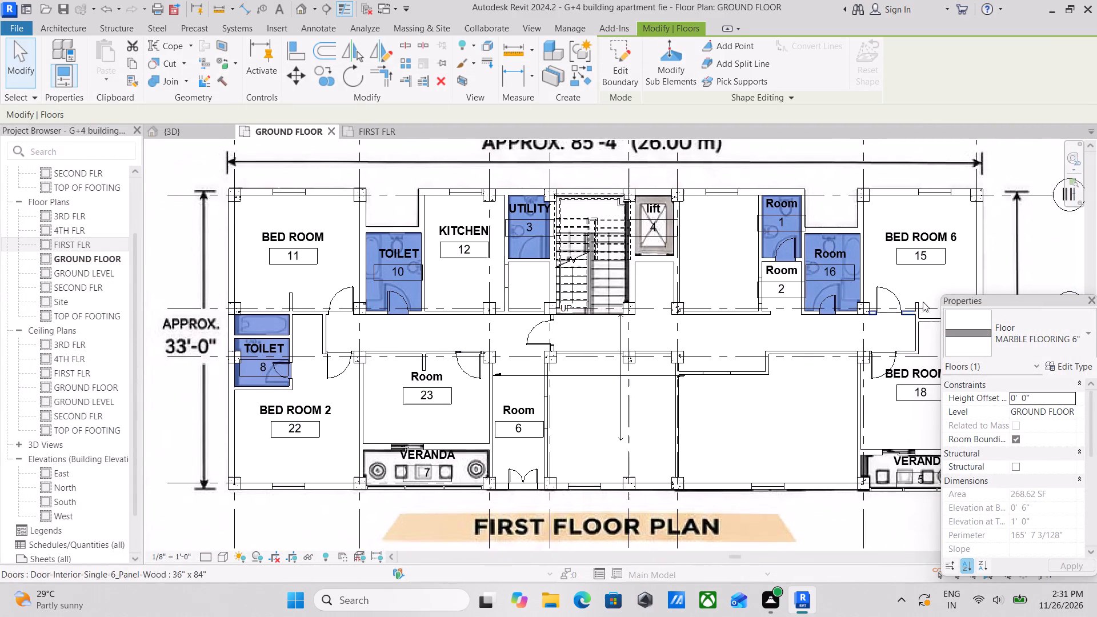
key(grave)
key(Escape)
scroll(928, 285, down, 2)
middle_drag(599, 400, 601, 386)
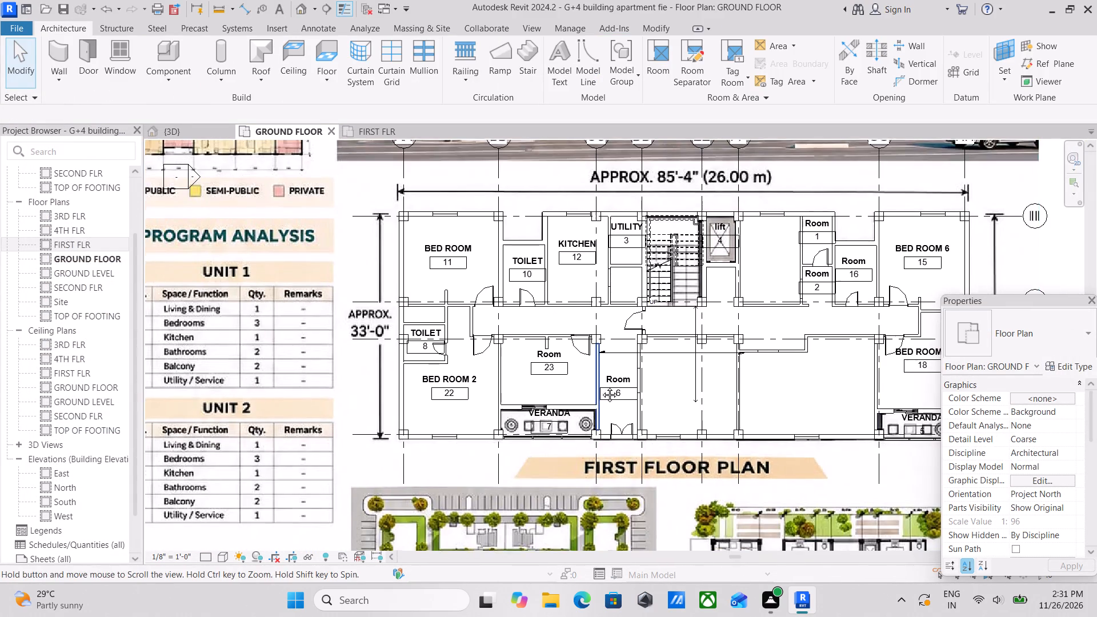
middle_drag(601, 386, 650, 352)
scroll(535, 430, up, 3)
scroll(580, 344, up, 1)
middle_click(580, 344)
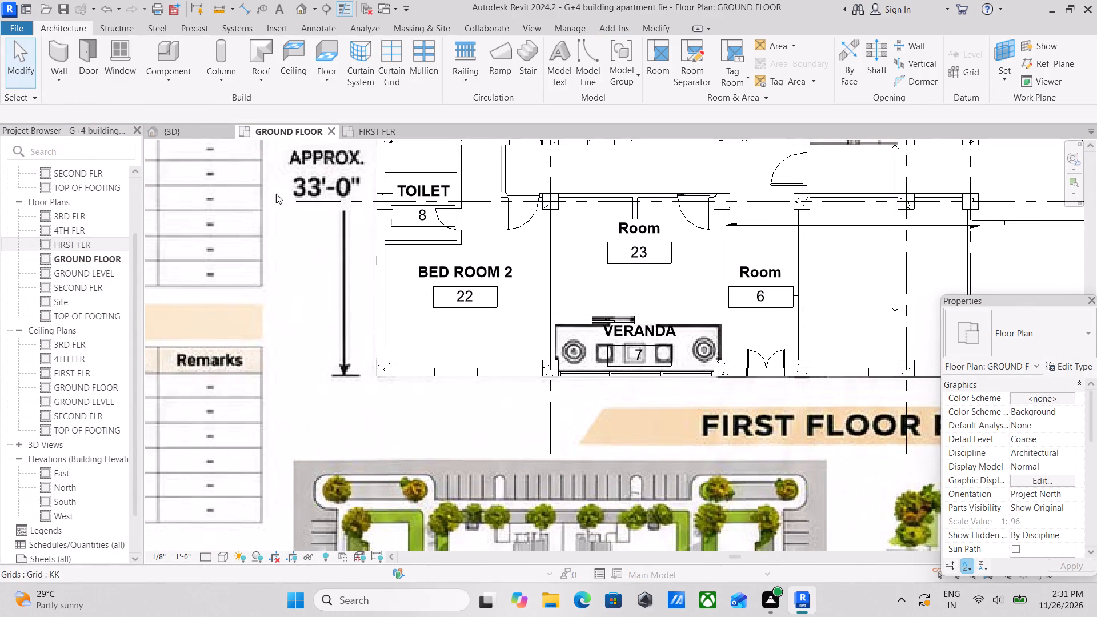
Examine the building in the 3D view, from the south facade to the ground floor interiors at the east end.
click(188, 125)
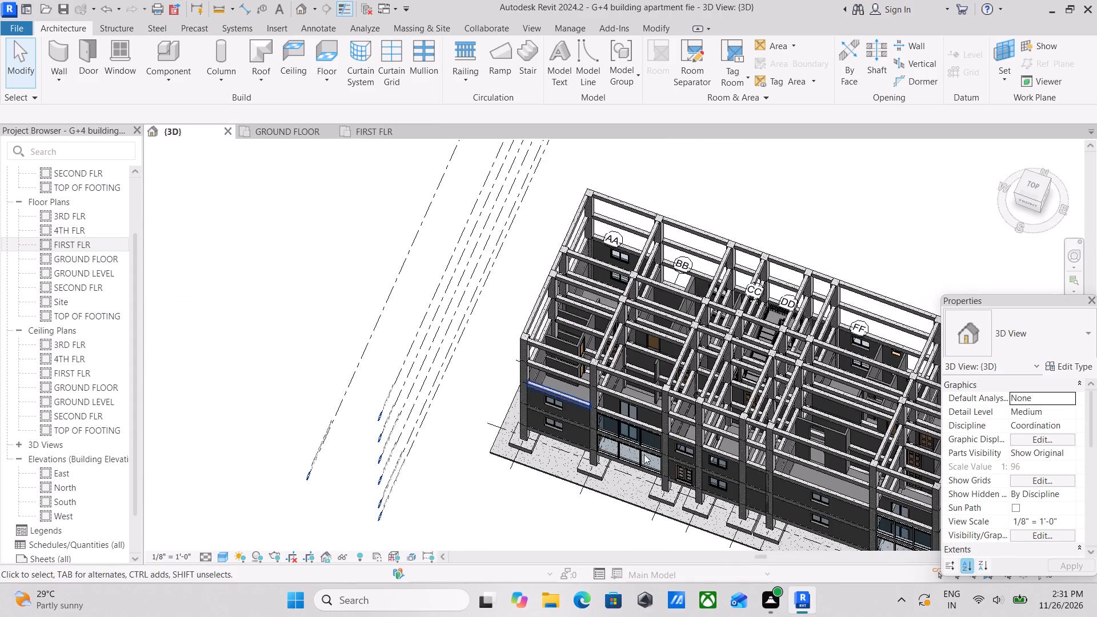
scroll(672, 479, up, 6)
scroll(421, 354, up, 2)
middle_drag(774, 467, 592, 363)
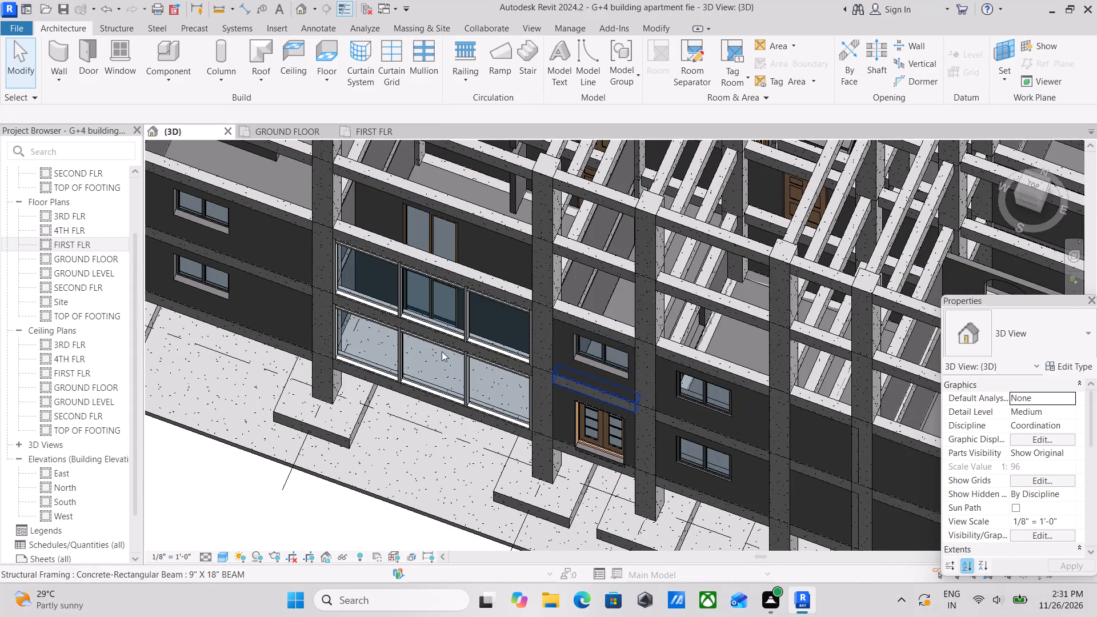
scroll(432, 351, up, 2)
middle_drag(431, 367, 390, 333)
scroll(362, 318, up, 1)
scroll(362, 318, down, 4)
scroll(724, 397, down, 1)
middle_drag(702, 396, 523, 359)
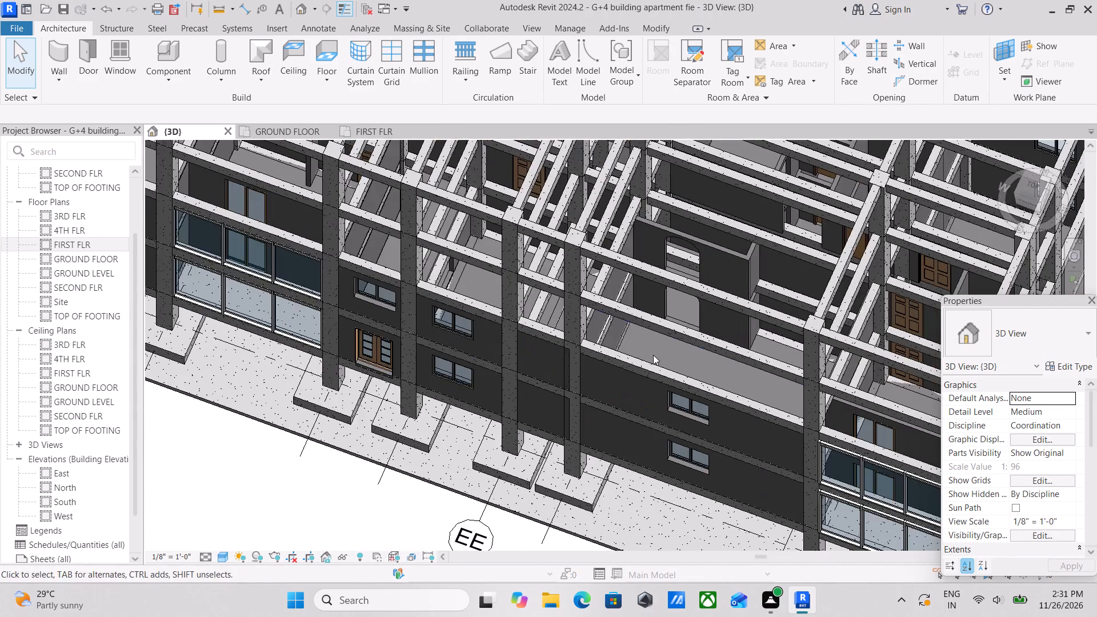
middle_drag(774, 369, 369, 240)
scroll(580, 355, up, 3)
scroll(562, 378, down, 5)
middle_drag(584, 471, 603, 528)
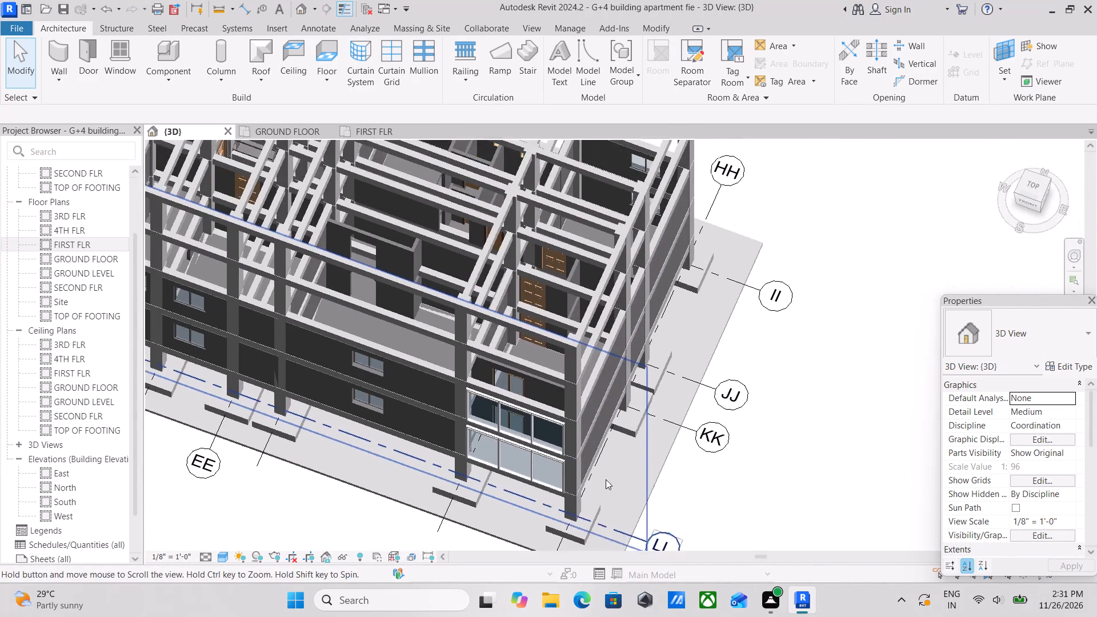
middle_drag(644, 374, 670, 548)
scroll(632, 297, up, 3)
scroll(635, 495, up, 4)
scroll(597, 465, up, 2)
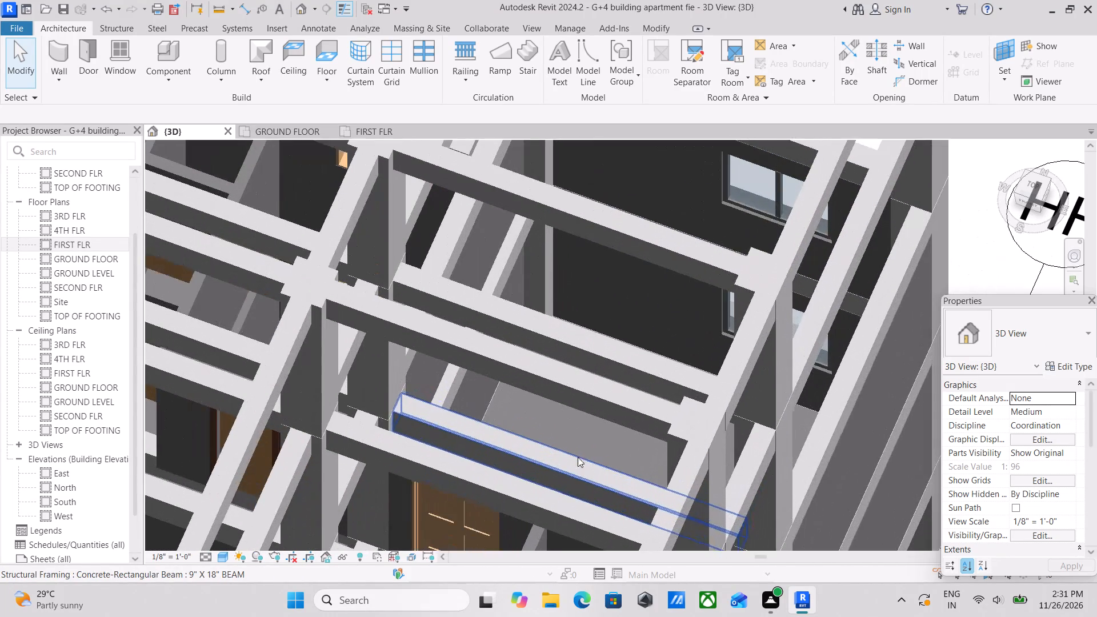
Duplicate the type of the main ground floor's floor element as "white MARBLE FLOORING 6" 2".
click(500, 396)
scroll(500, 396, down, 3)
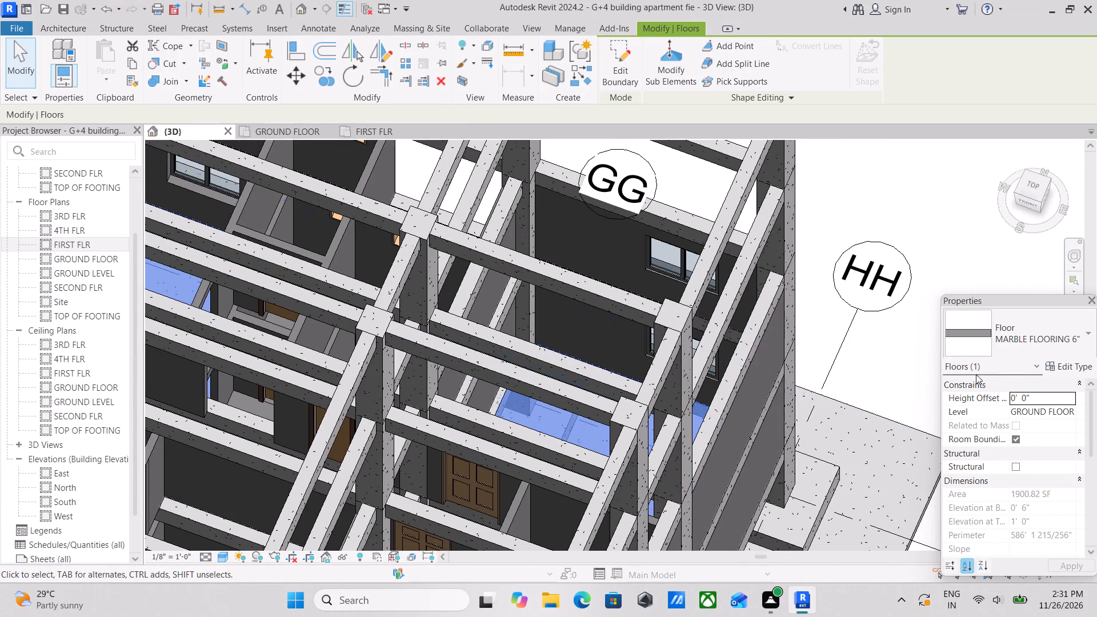
click(1057, 366)
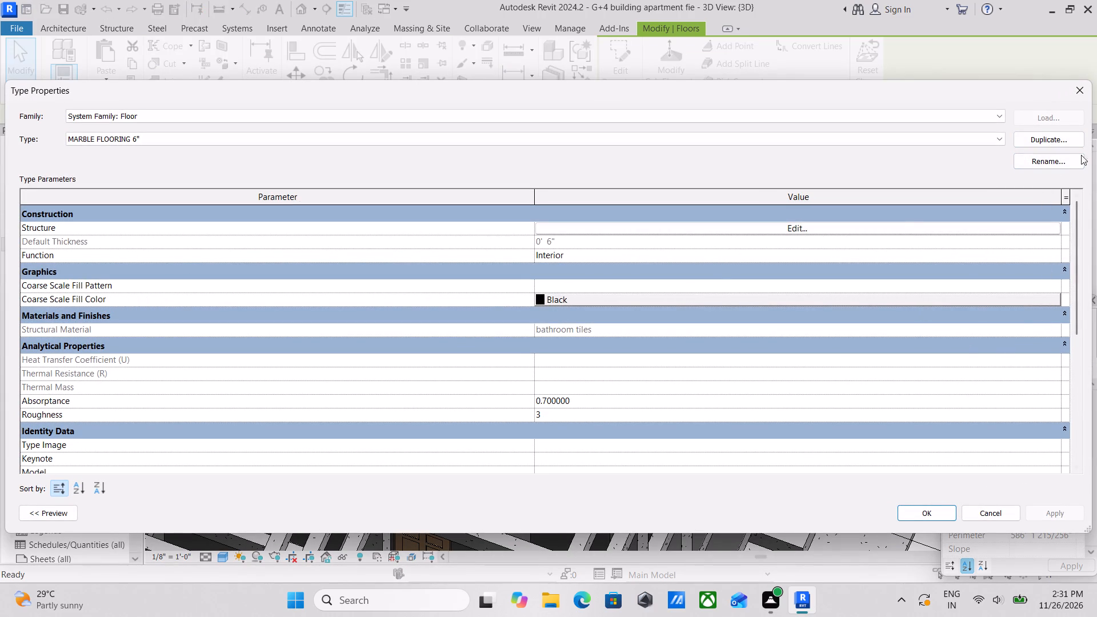
click(1062, 141)
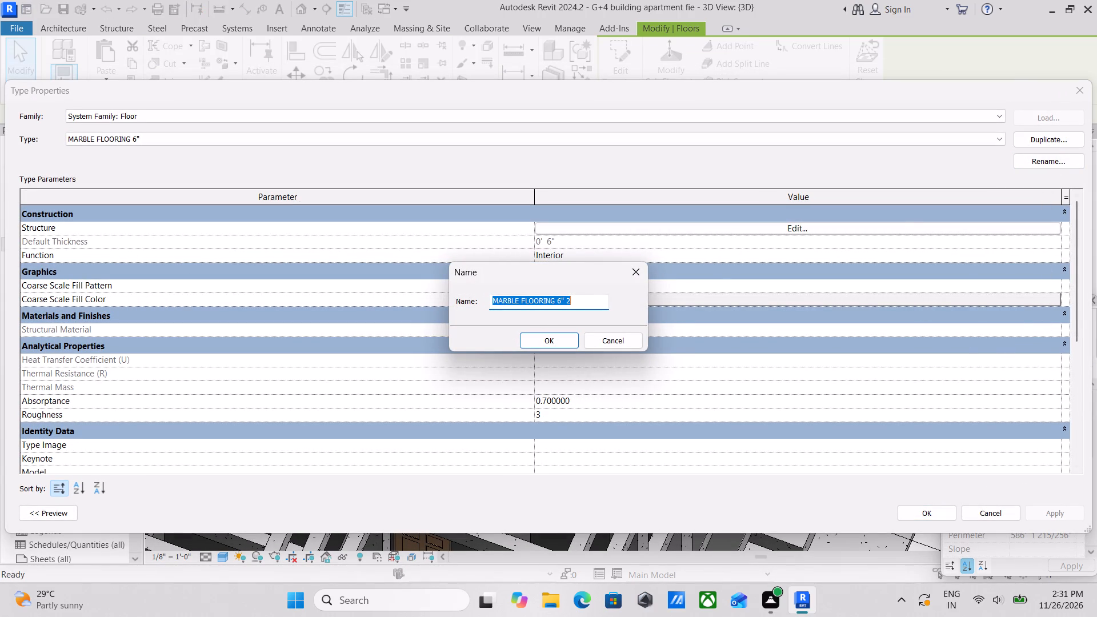
drag(574, 299, 568, 299)
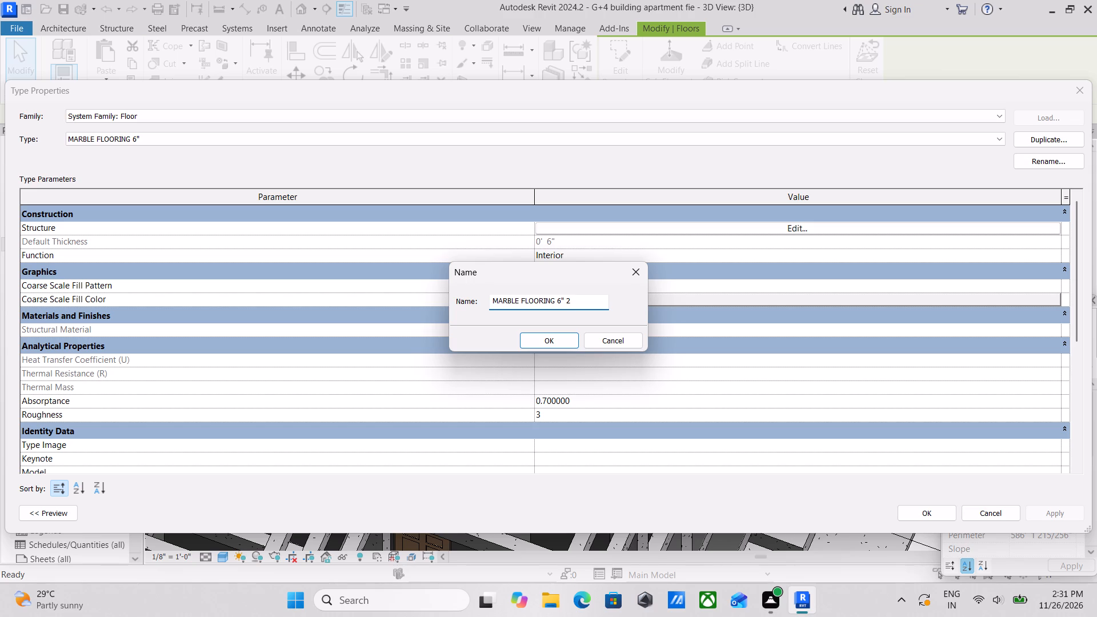
click(493, 301)
key(space)
text(white)
key(space)
click(567, 337)
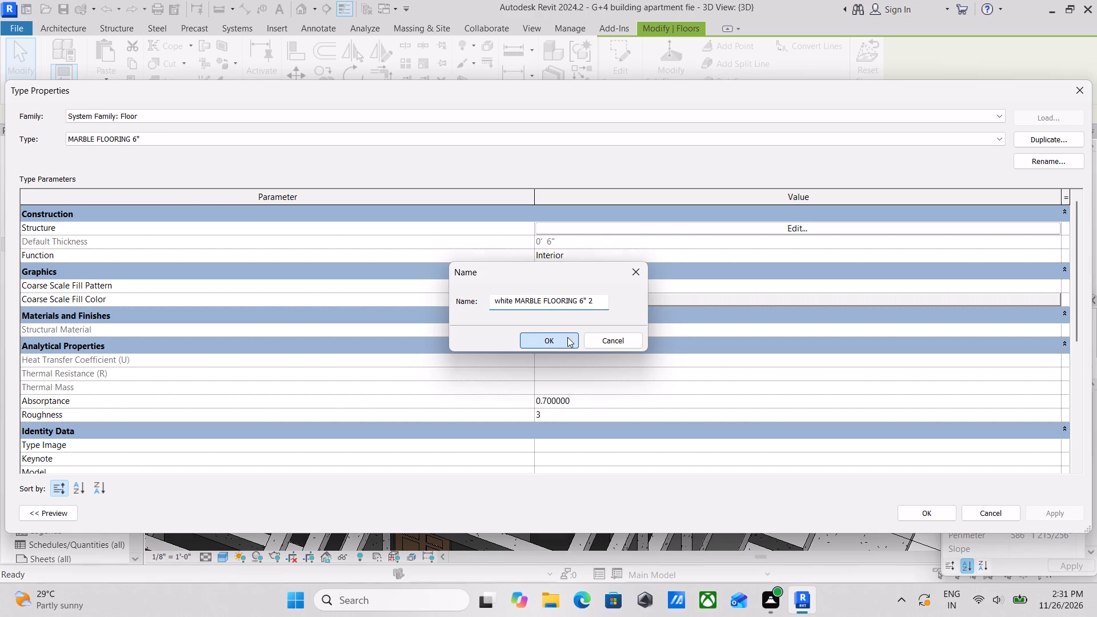
Replace the new floor type's structure layer material with MARBLE FLOORING 6", found by searching "marb", and apply the type changes.
click(843, 229)
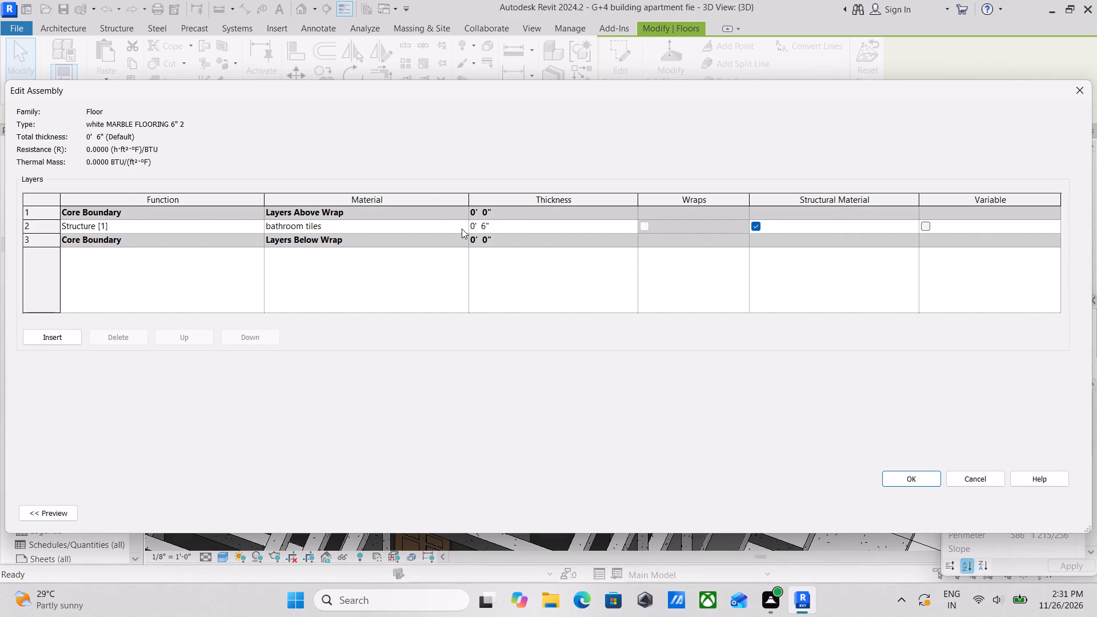
click(460, 224)
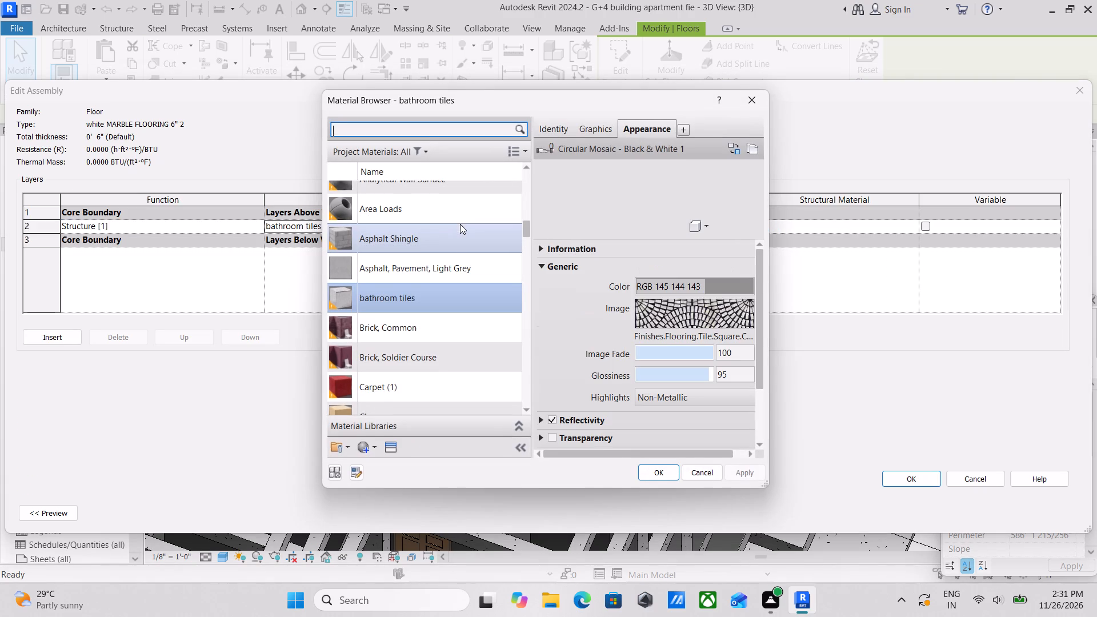
scroll(441, 324, down, 3)
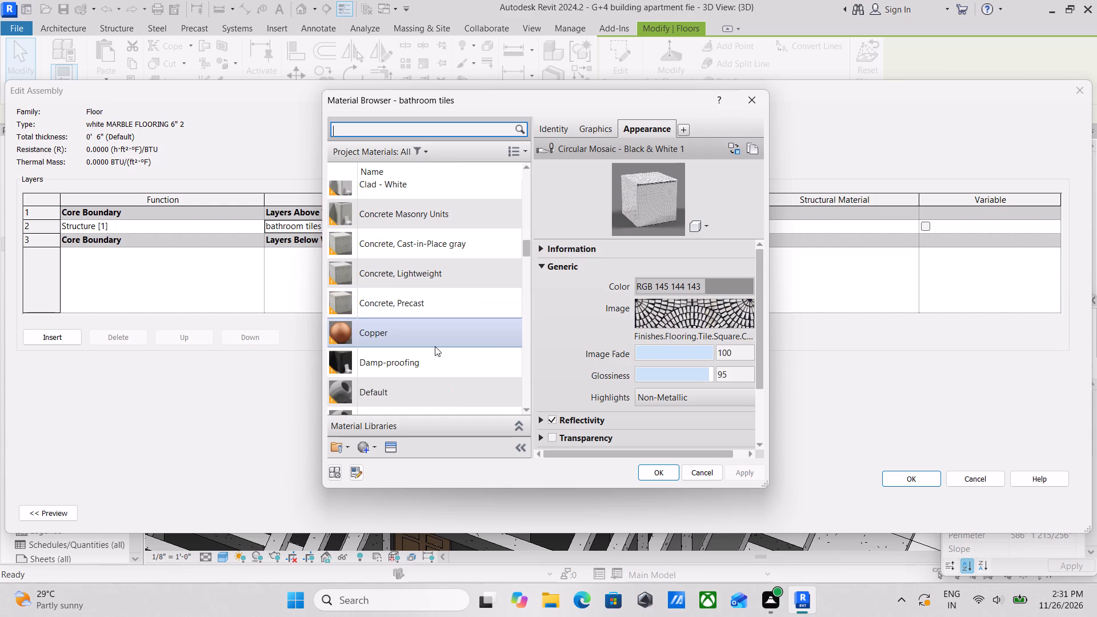
scroll(435, 346, down, 7)
scroll(437, 334, up, 3)
scroll(437, 334, down, 6)
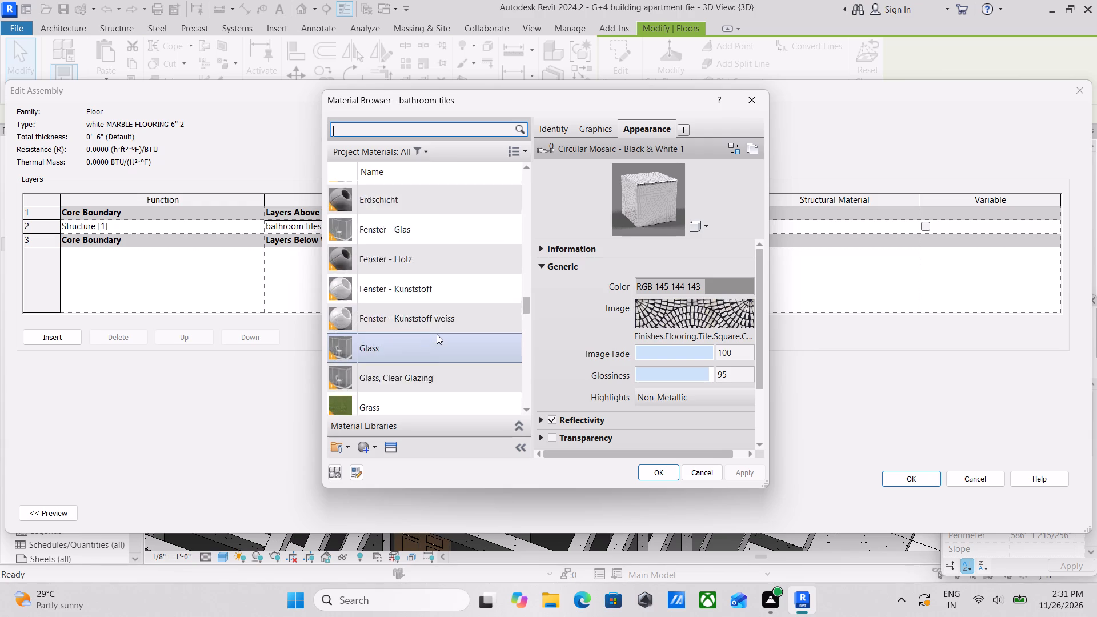
scroll(437, 334, down, 7)
scroll(403, 73, up, 2)
scroll(406, 173, down, 2)
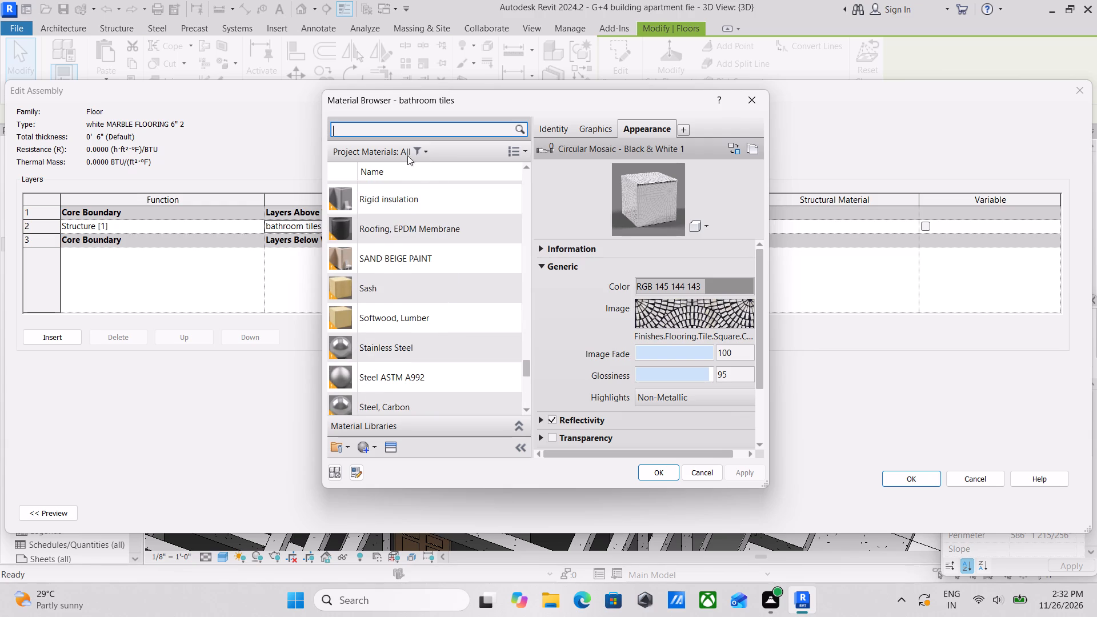
click(414, 129)
text(marb)
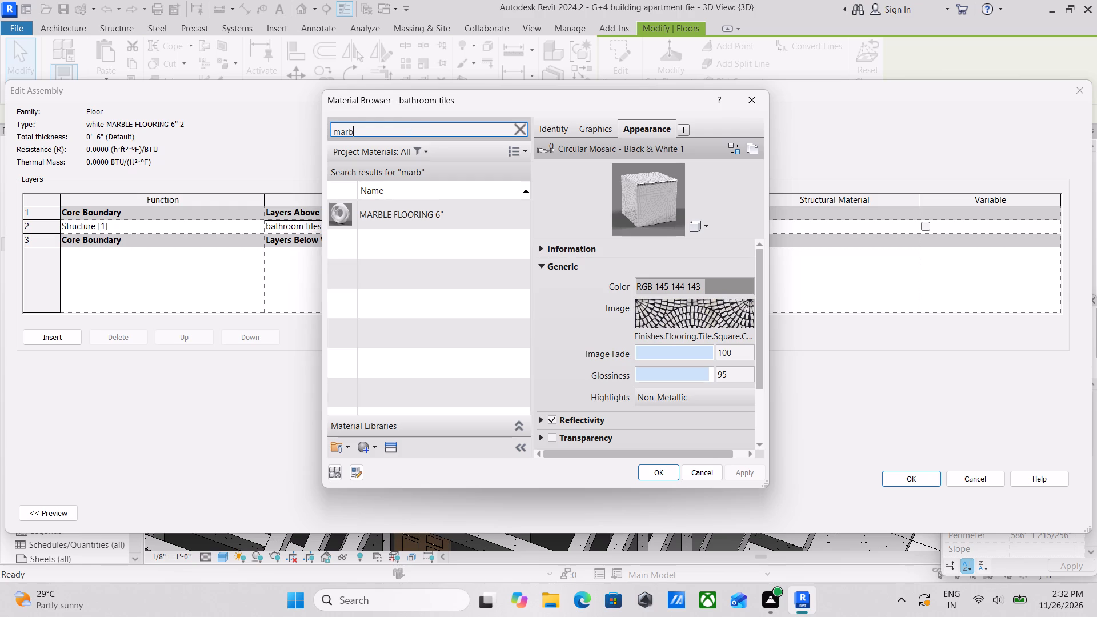
click(387, 215)
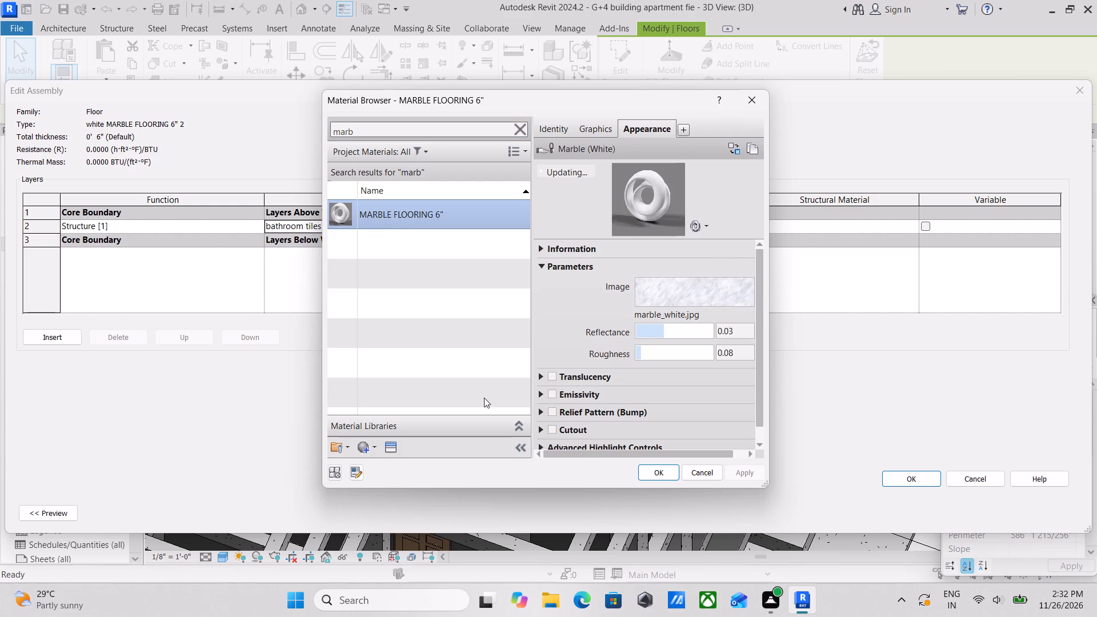
click(663, 471)
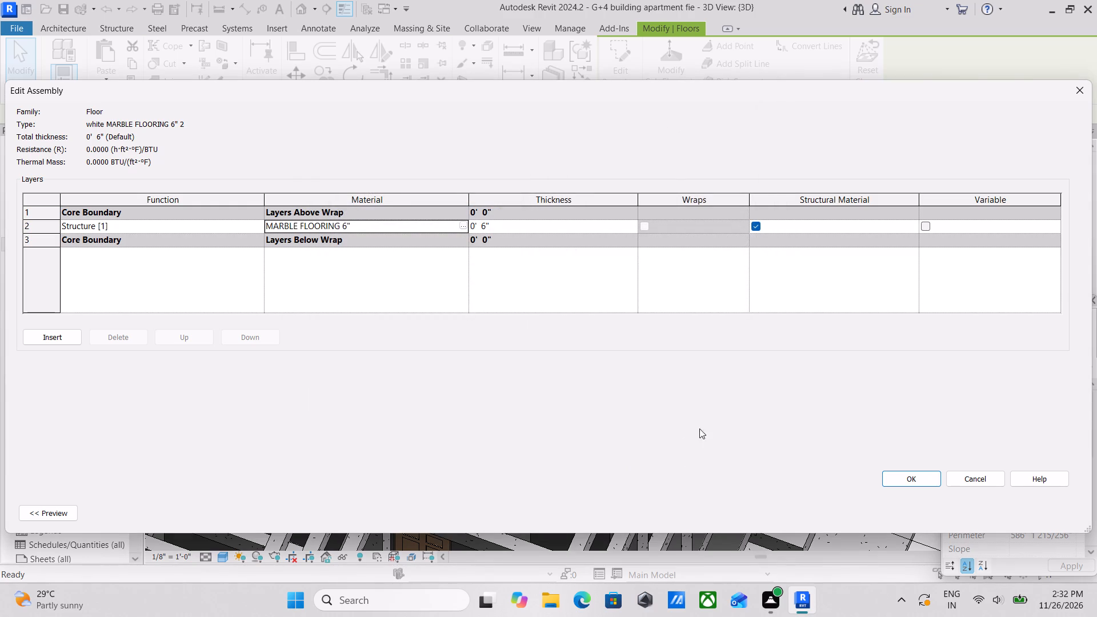
click(904, 480)
scroll(904, 480, down, 1)
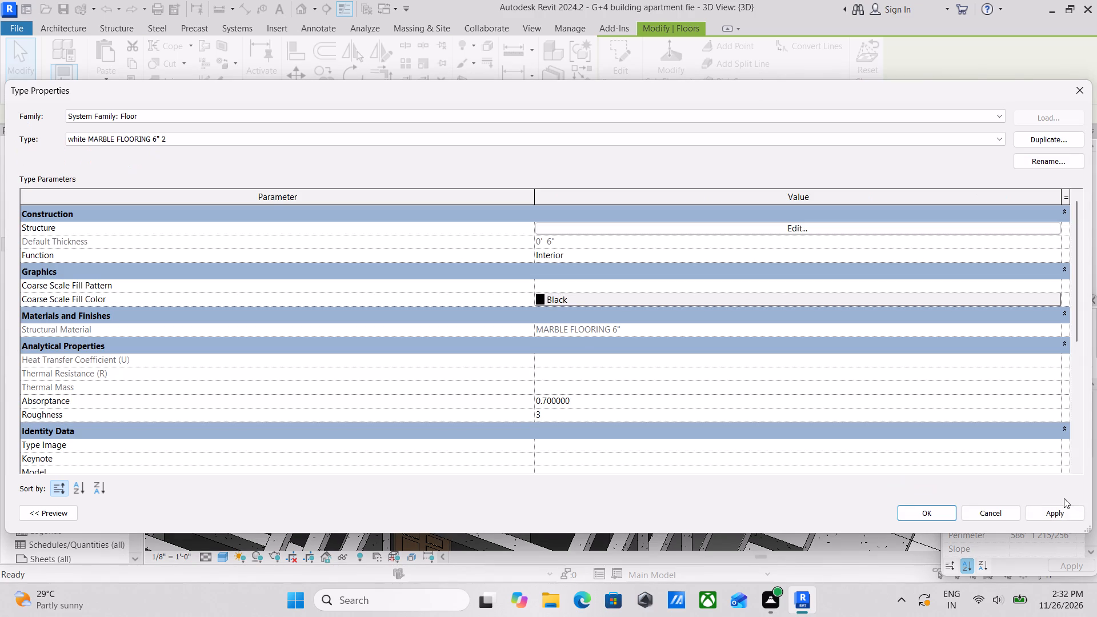
click(1056, 511)
click(916, 522)
click(919, 512)
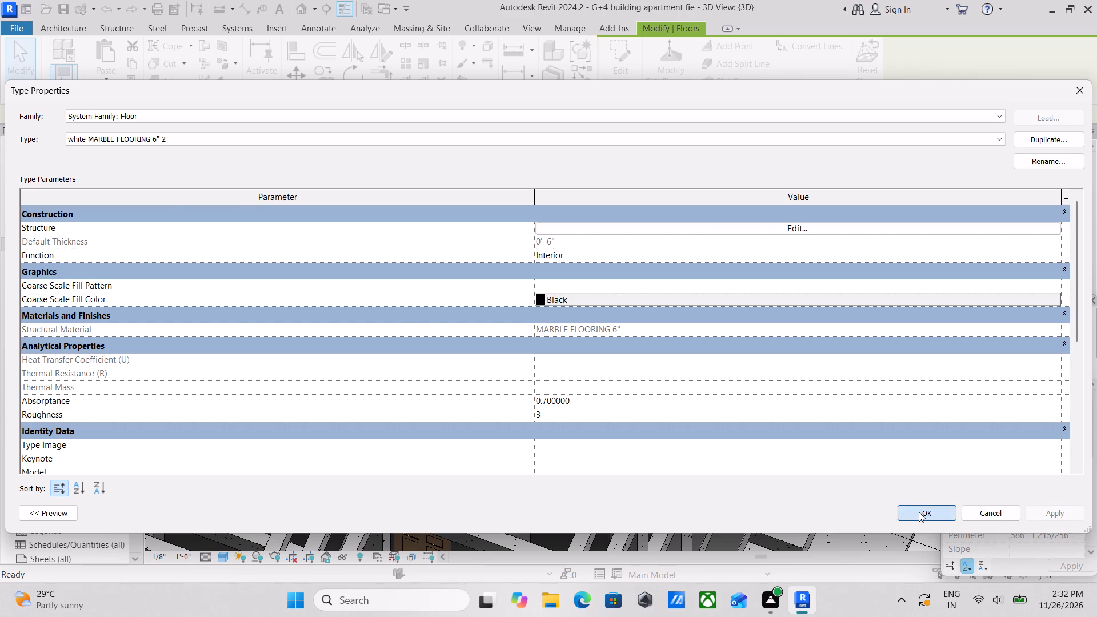
Deselect the floor and examine the building's long street-side facade, including the glazed verandas and entrance, in the 3D view.
scroll(919, 512, down, 5)
middle_drag(575, 415, 624, 367)
scroll(624, 367, down, 3)
middle_drag(545, 395, 605, 336)
key(Escape)
scroll(481, 356, down, 2)
middle_drag(481, 356, 526, 339)
scroll(347, 342, up, 3)
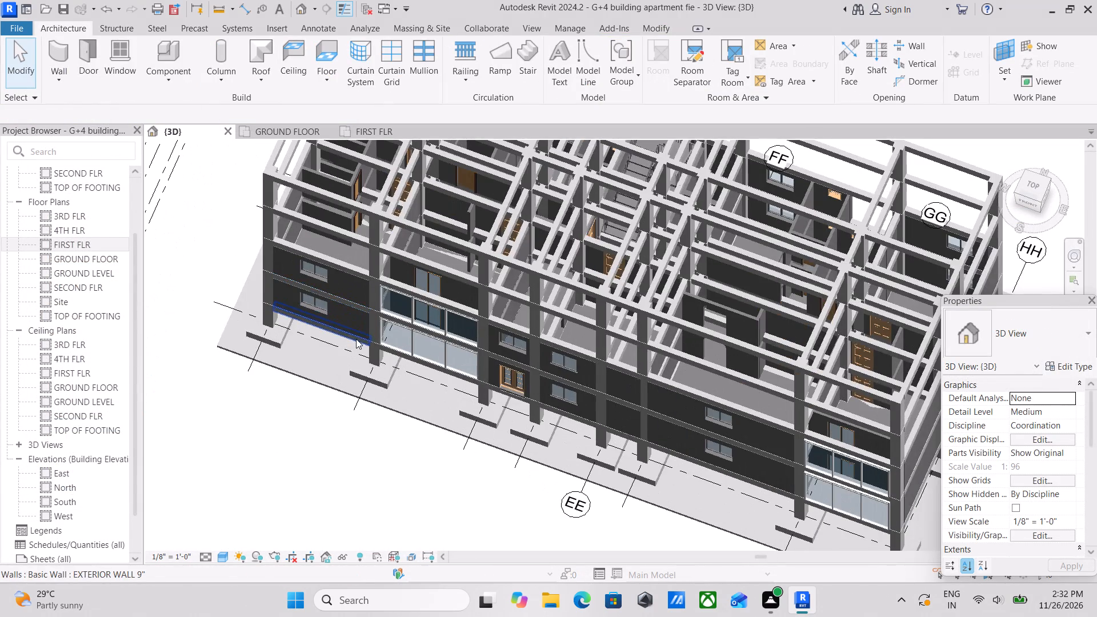
middle_click(356, 339)
scroll(351, 333, down, 1)
scroll(453, 331, up, 2)
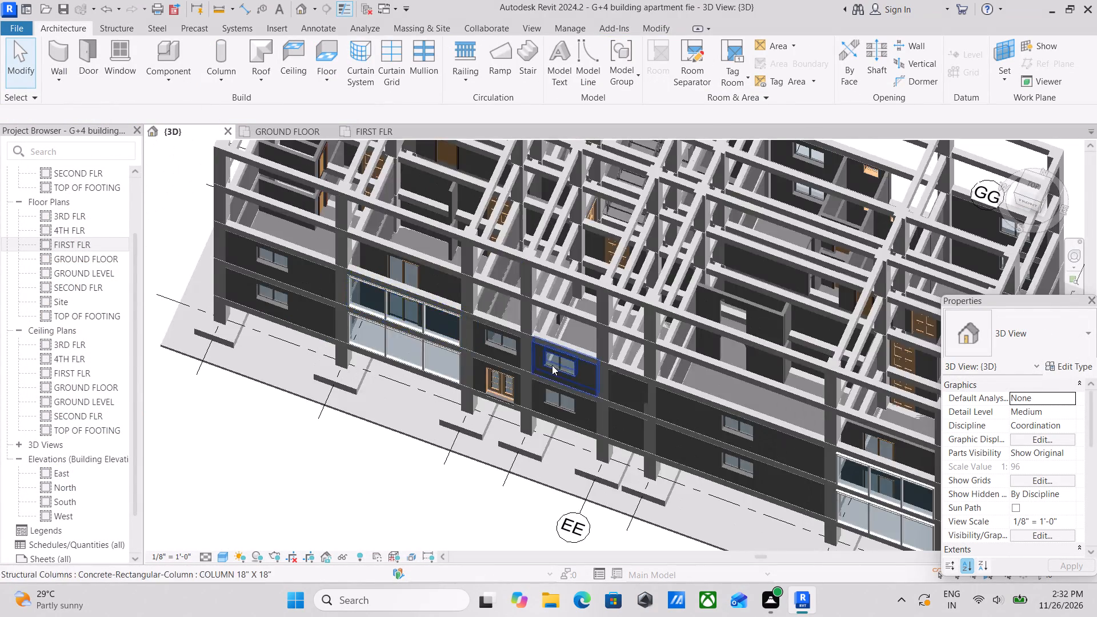
middle_drag(552, 365, 583, 427)
scroll(542, 431, up, 4)
scroll(546, 434, down, 2)
middle_drag(546, 434, 548, 450)
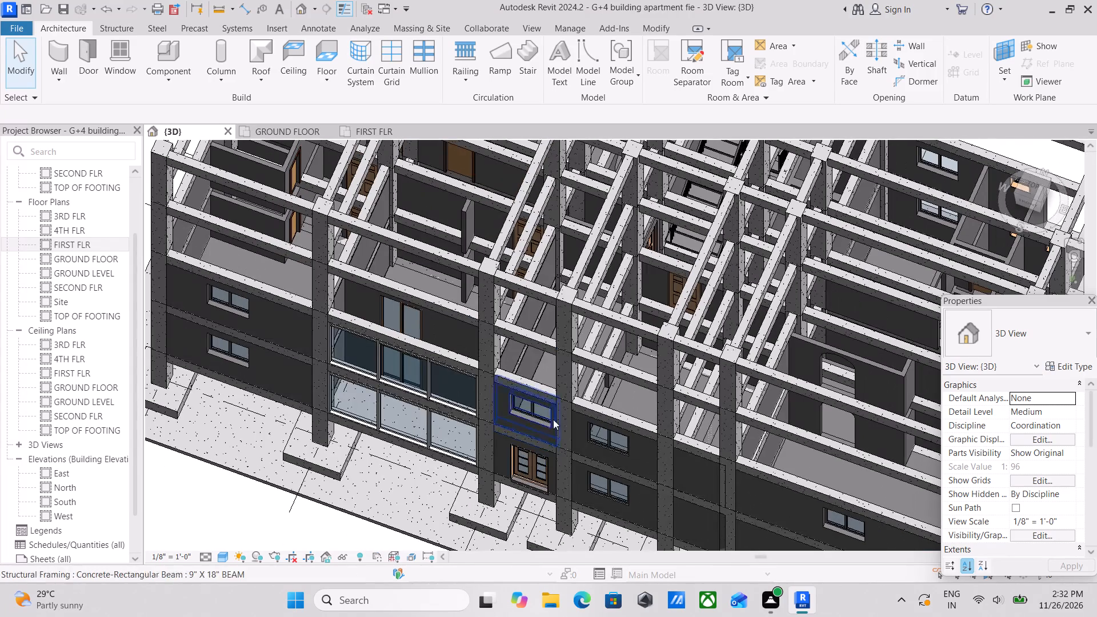
Examine the ground floor plan around TOILET 8, BED ROOM 2 and the adjoining corridor, selecting the TOILET 8 room.
click(273, 129)
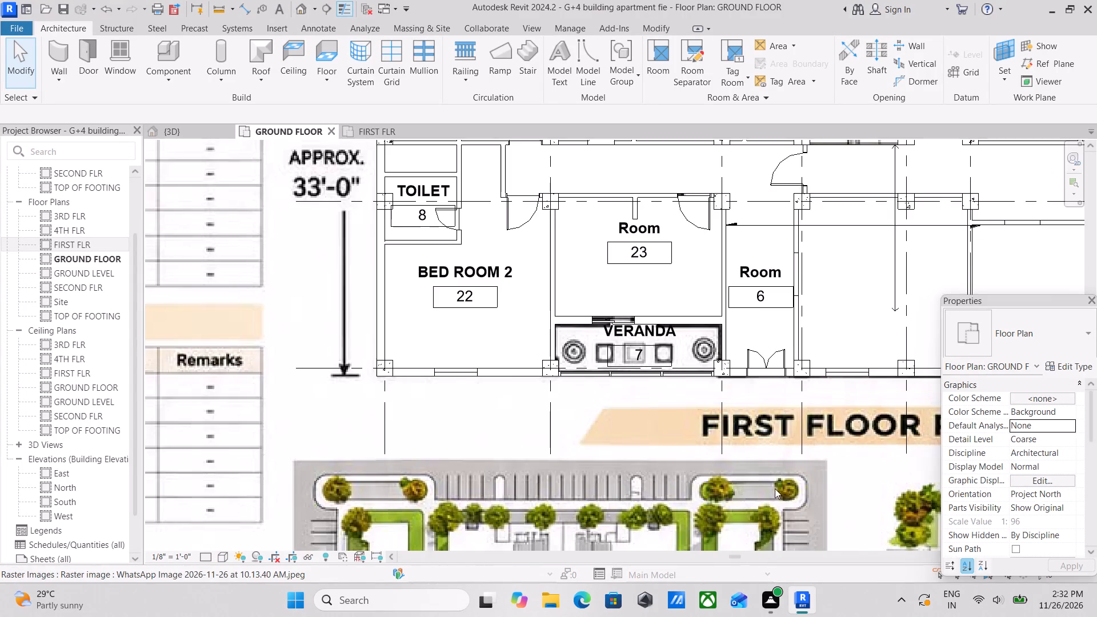
scroll(775, 488, down, 2)
middle_drag(768, 488, 679, 492)
middle_drag(708, 468, 707, 568)
scroll(554, 488, up, 1)
scroll(411, 307, up, 3)
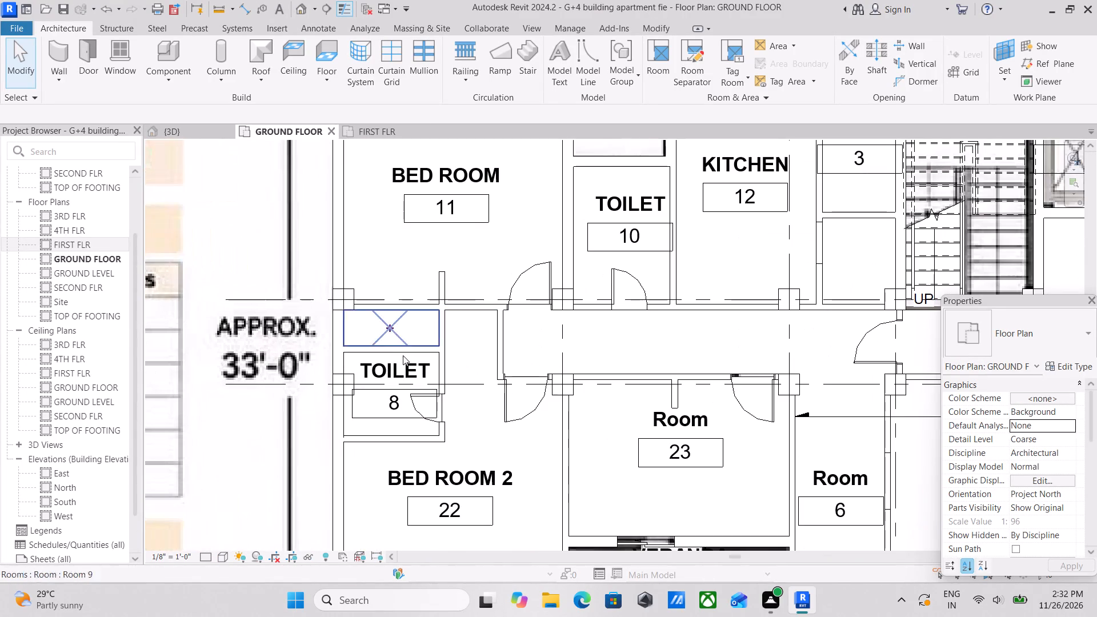
scroll(419, 408, up, 2)
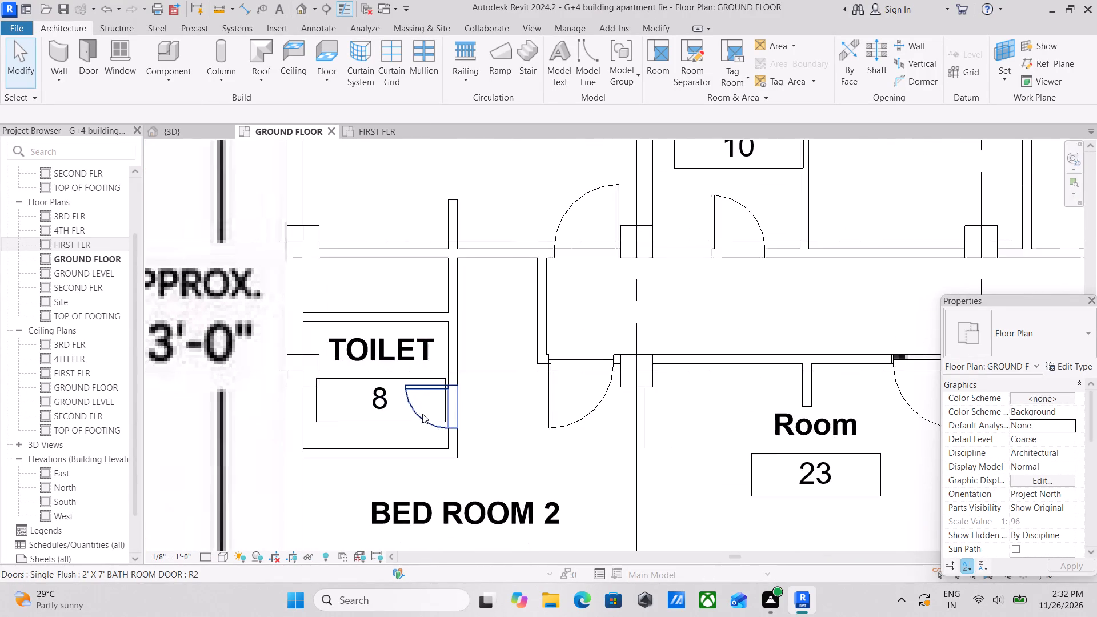
scroll(422, 414, up, 2)
click(438, 441)
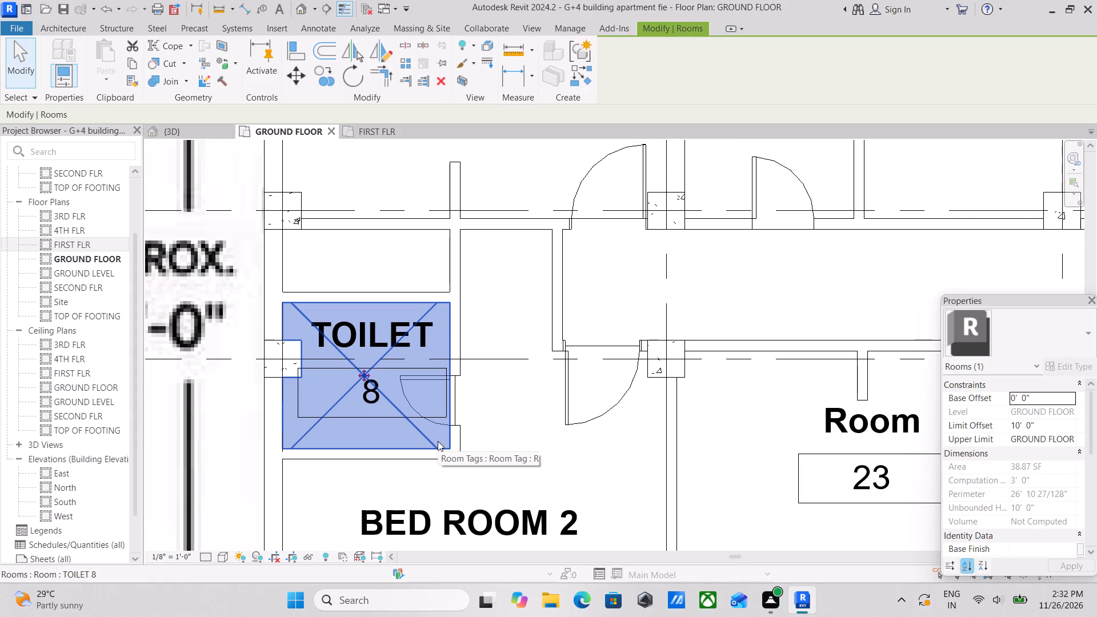
scroll(438, 441, down, 5)
middle_drag(437, 441, 430, 447)
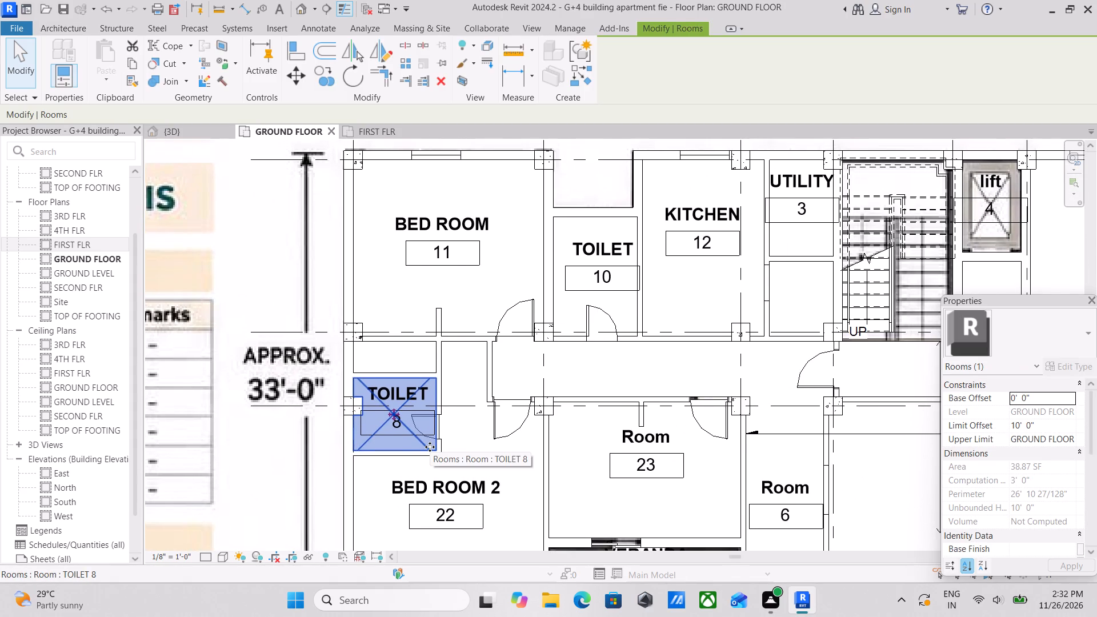
key(Escape)
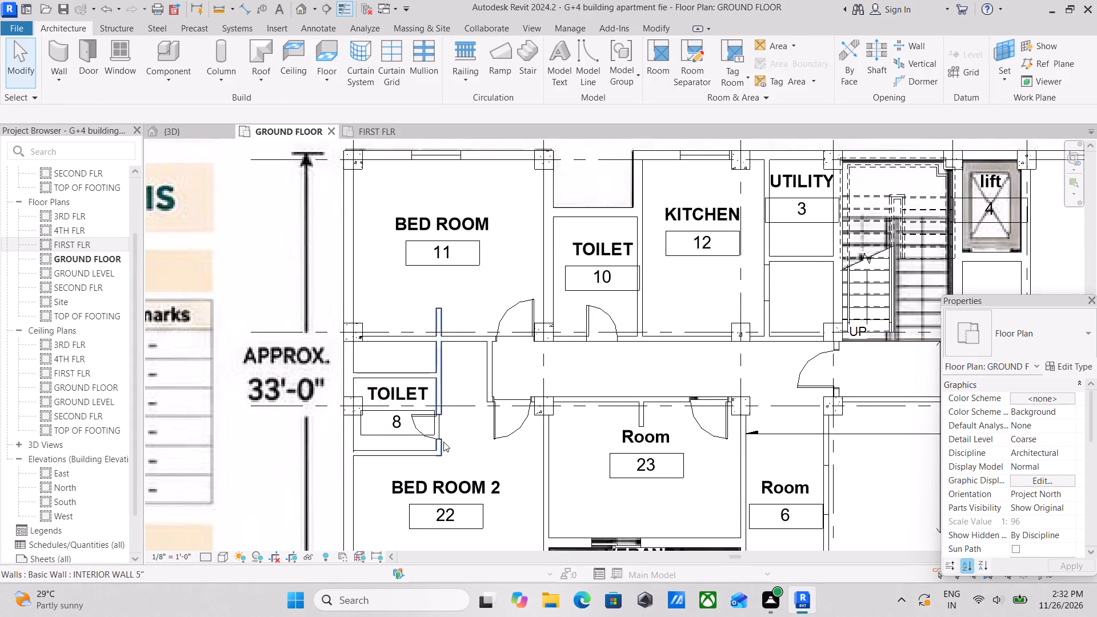
Review the ground floor plan from the kitchen, stair and lift to Rooms 1, 2 and 16, ending at VERANDA 7.
scroll(523, 404, down, 1)
middle_drag(499, 420, 491, 483)
scroll(772, 343, up, 3)
middle_drag(738, 378, 574, 390)
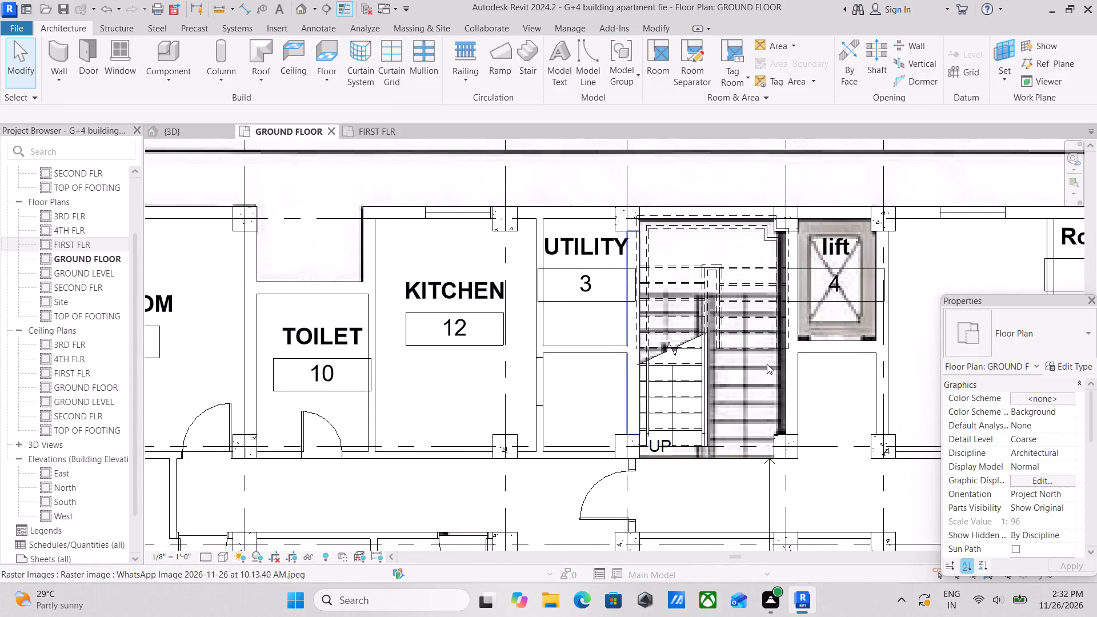
middle_drag(793, 366, 588, 391)
scroll(583, 393, down, 4)
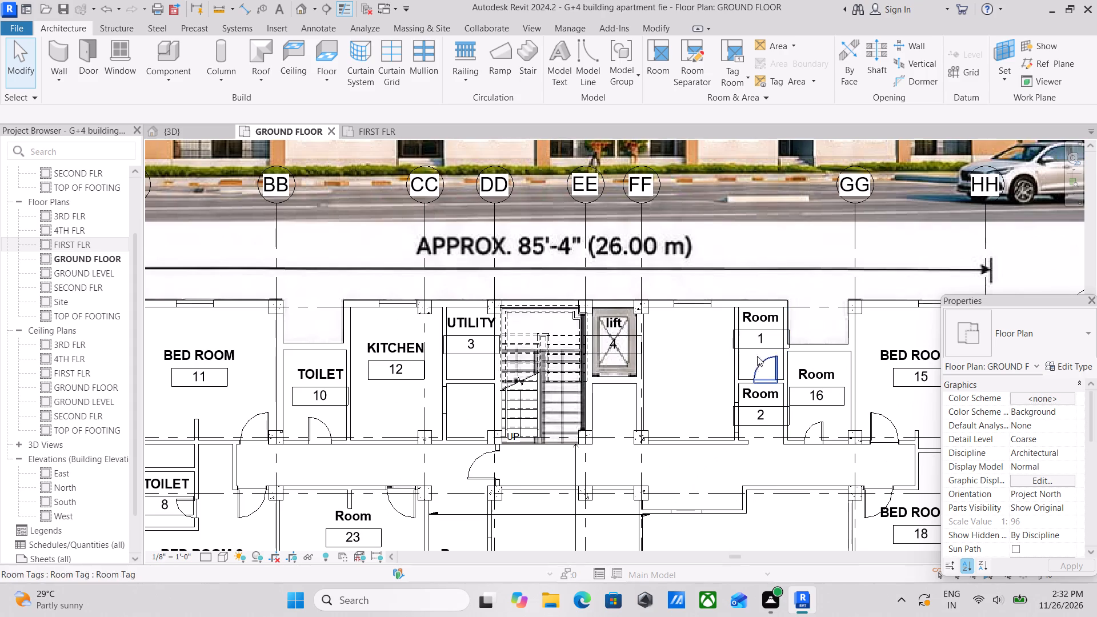
scroll(747, 366, down, 3)
middle_drag(696, 443, 794, 261)
middle_drag(624, 372, 659, 328)
scroll(630, 303, up, 1)
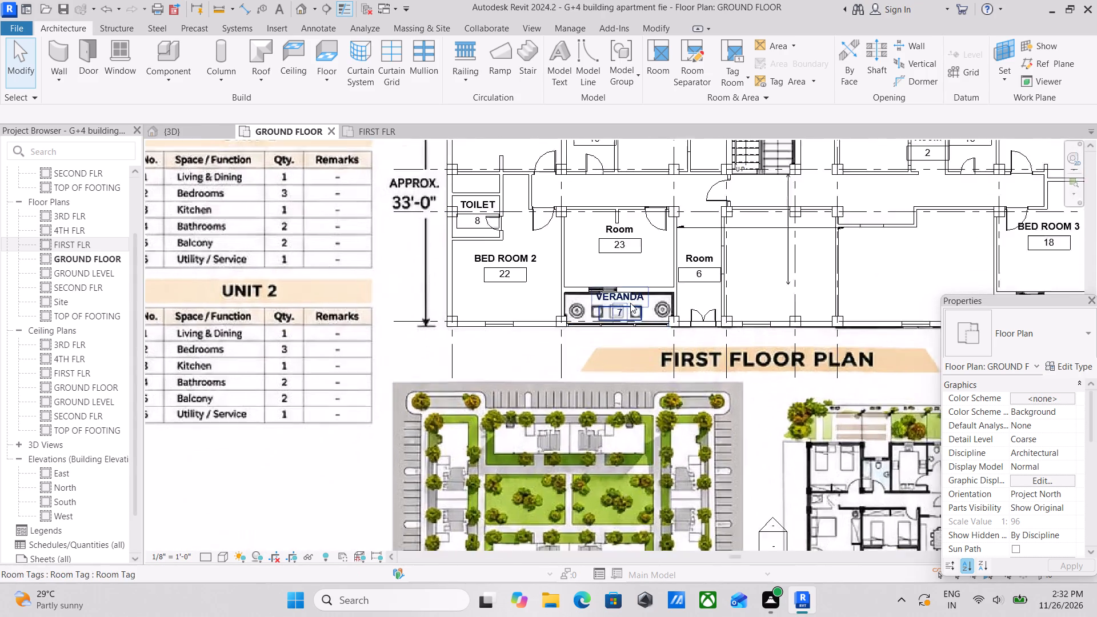
scroll(630, 303, up, 2)
scroll(507, 327, up, 3)
middle_drag(643, 281, 656, 318)
scroll(643, 281, up, 1)
scroll(653, 191, up, 1)
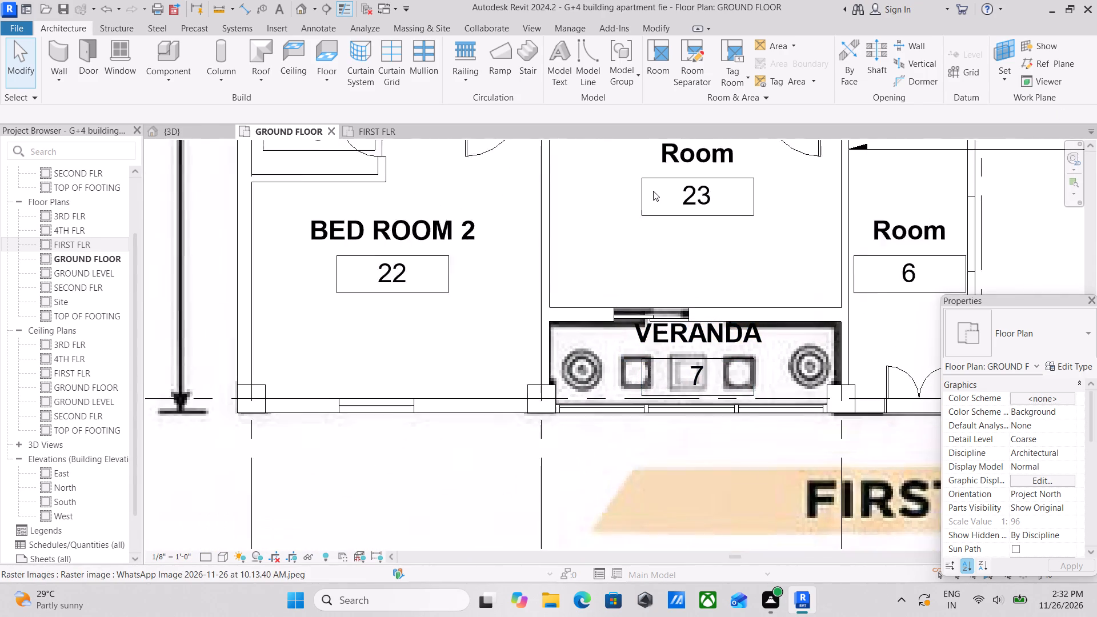
scroll(653, 191, up, 1)
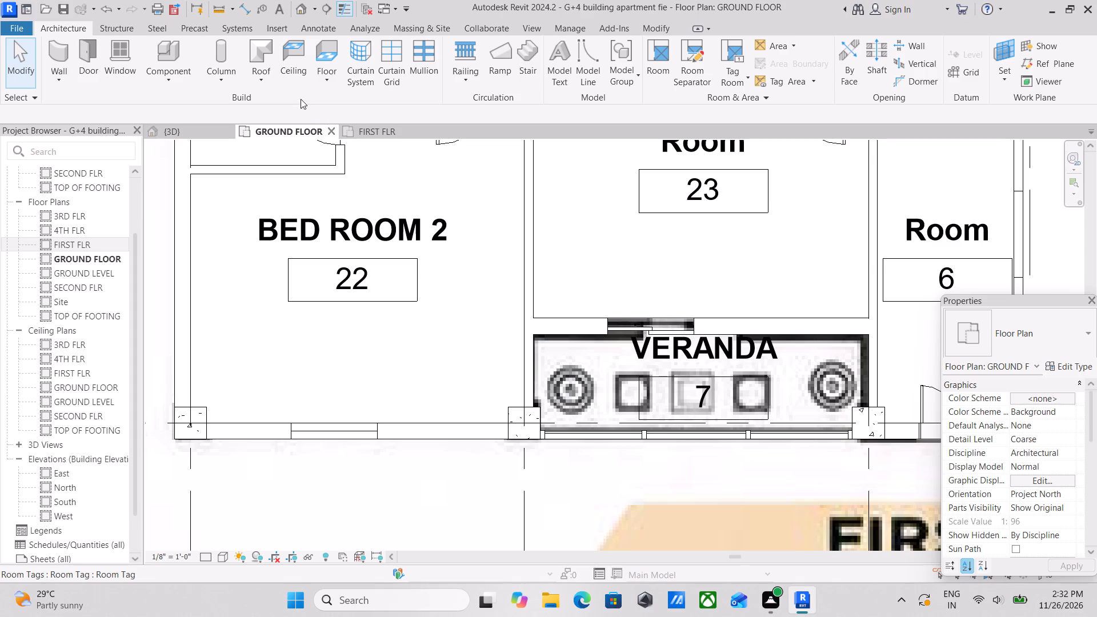
Start a MARBLE FLOORING 6" floor and sketch its boundary around VERANDA 7's west column, up the side wall and along the Room 23 wall.
click(319, 81)
click(341, 107)
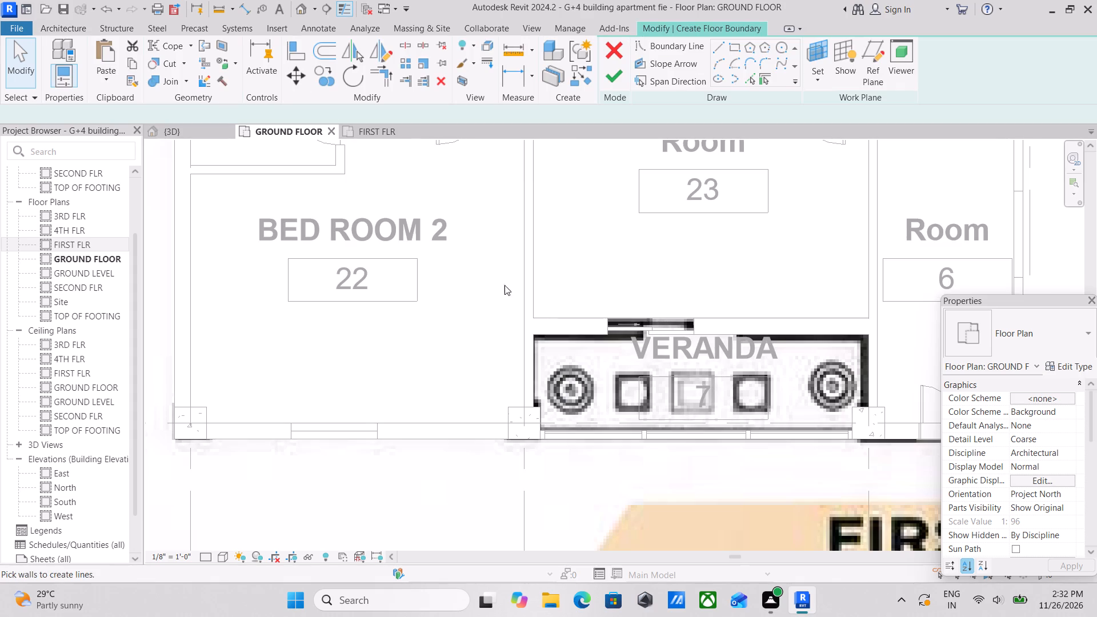
scroll(599, 398, up, 1)
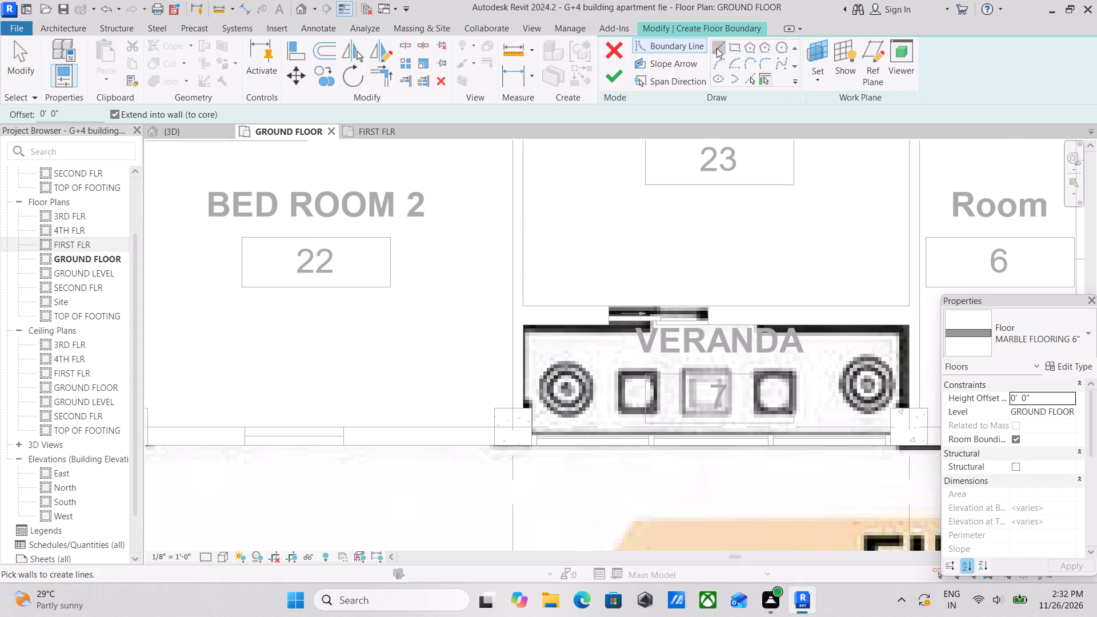
click(716, 48)
scroll(529, 493, up, 4)
scroll(522, 389, up, 2)
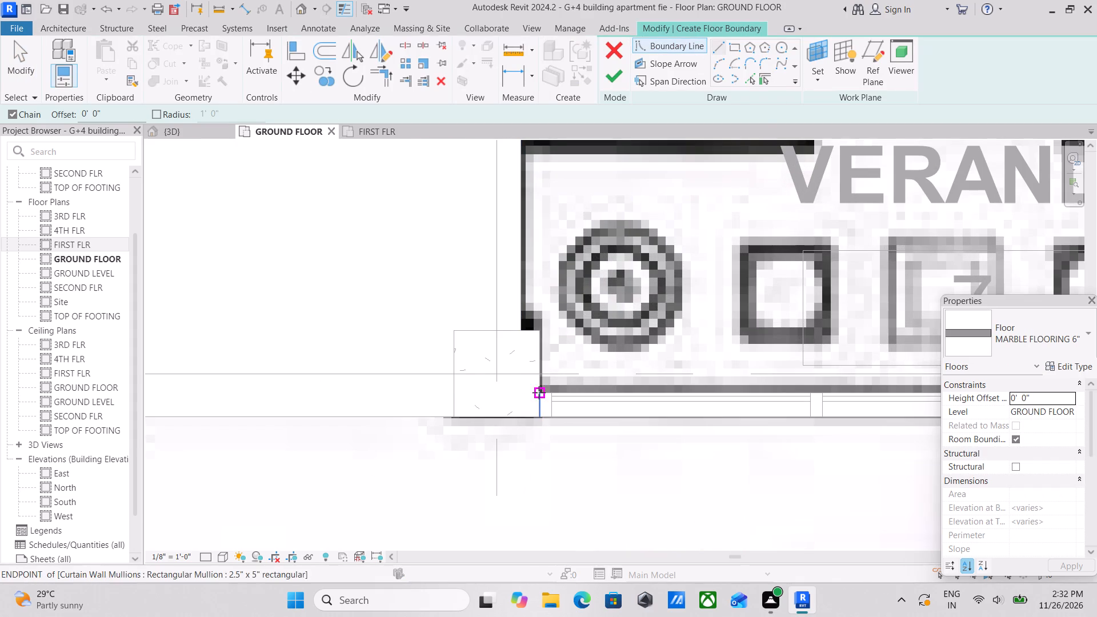
click(543, 394)
click(545, 332)
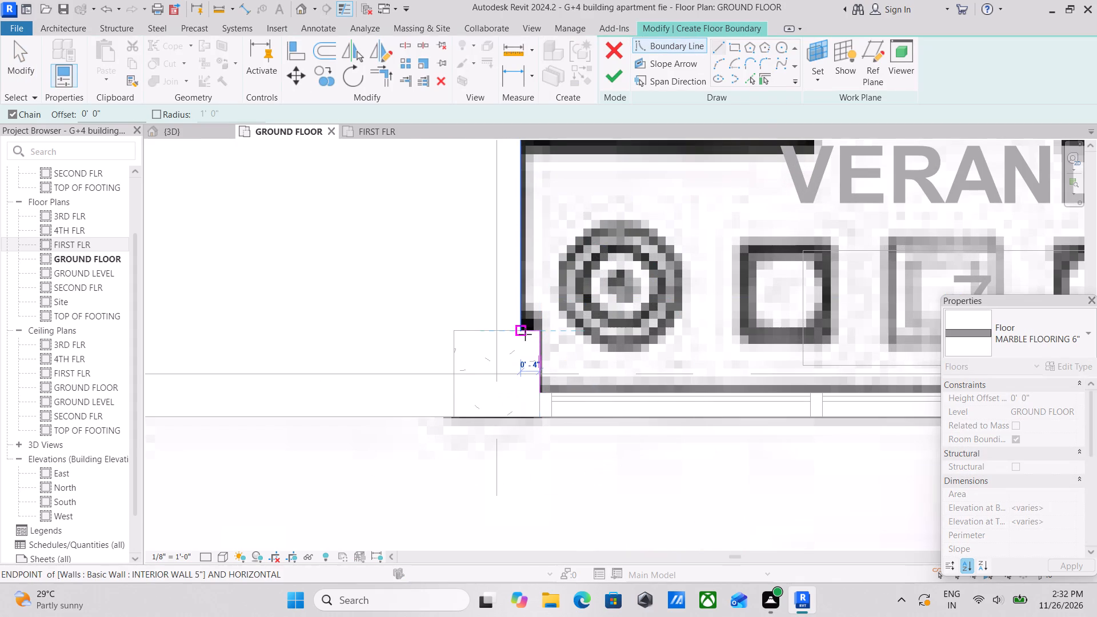
click(524, 334)
middle_drag(524, 338, 522, 466)
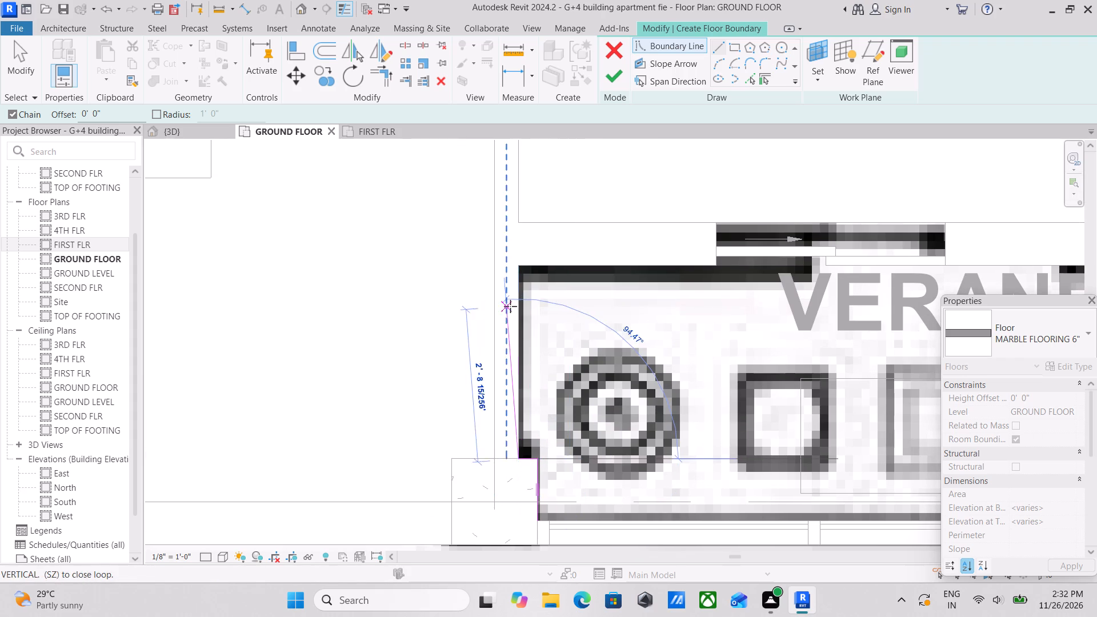
middle_drag(510, 306, 521, 403)
click(531, 363)
middle_drag(822, 370, 810, 370)
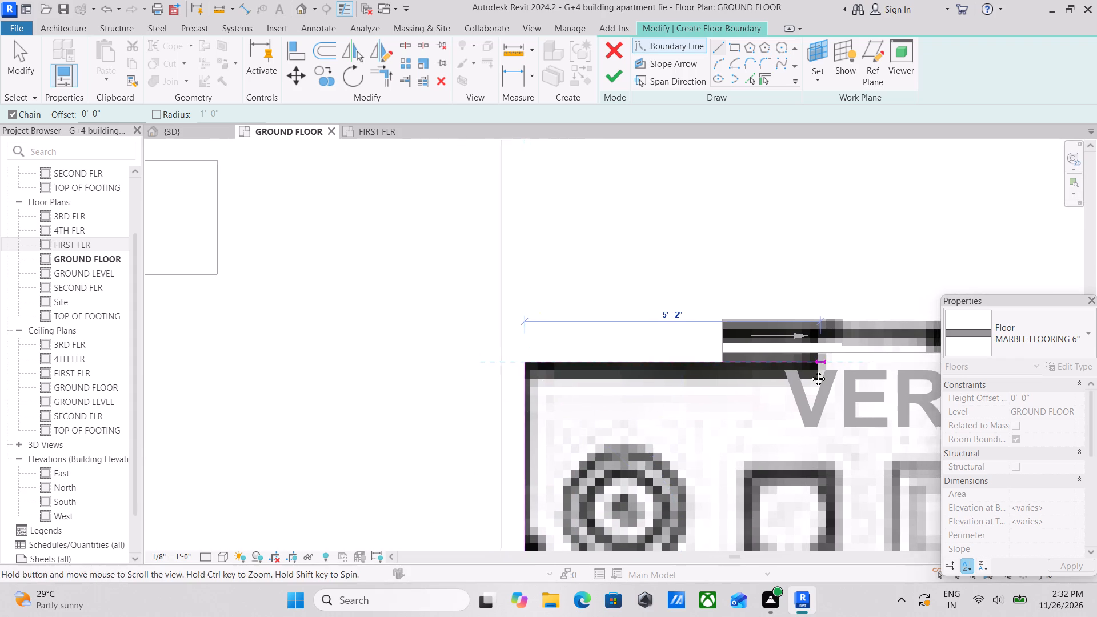
middle_drag(810, 370, 656, 466)
middle_drag(638, 460, 324, 477)
middle_drag(561, 471, 497, 462)
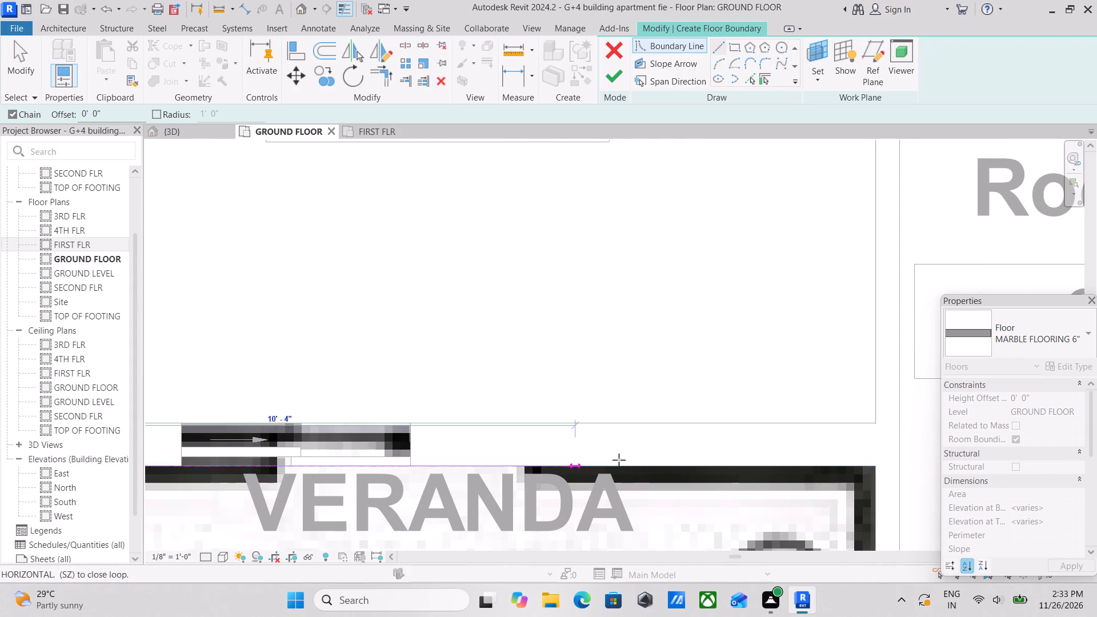
click(875, 470)
Close VERANDA 7's floor boundary 3' 4 1/2" down the east wall, 9" and 1' 1" around the column, and back along the curtain wall.
middle_drag(880, 487, 859, 447)
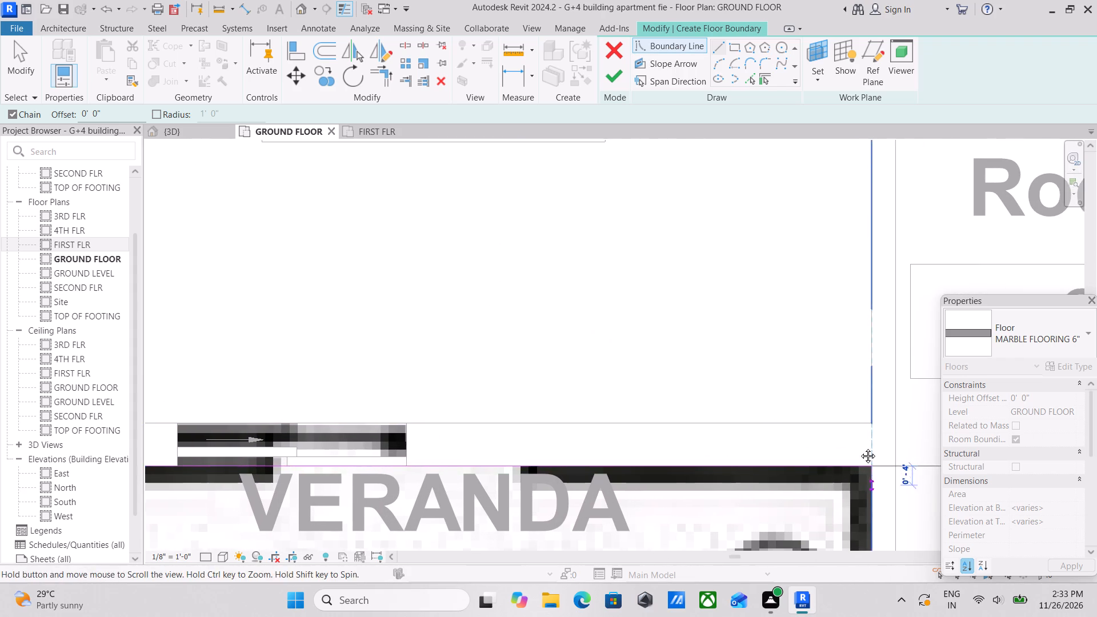
middle_drag(859, 447, 850, 351)
middle_drag(848, 480, 830, 379)
click(824, 425)
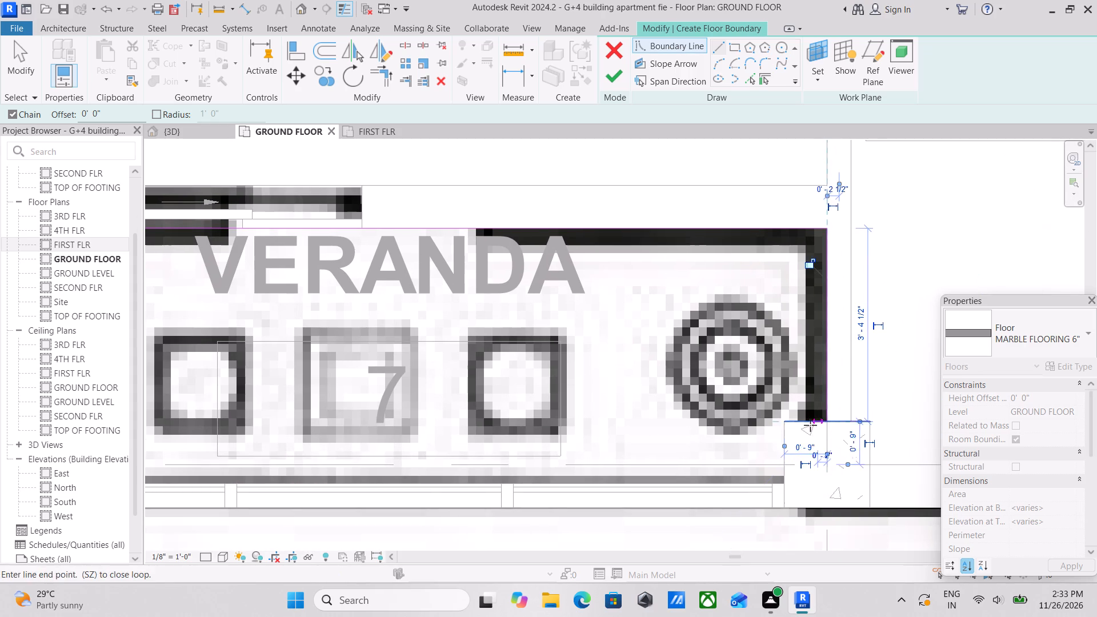
click(789, 425)
click(788, 480)
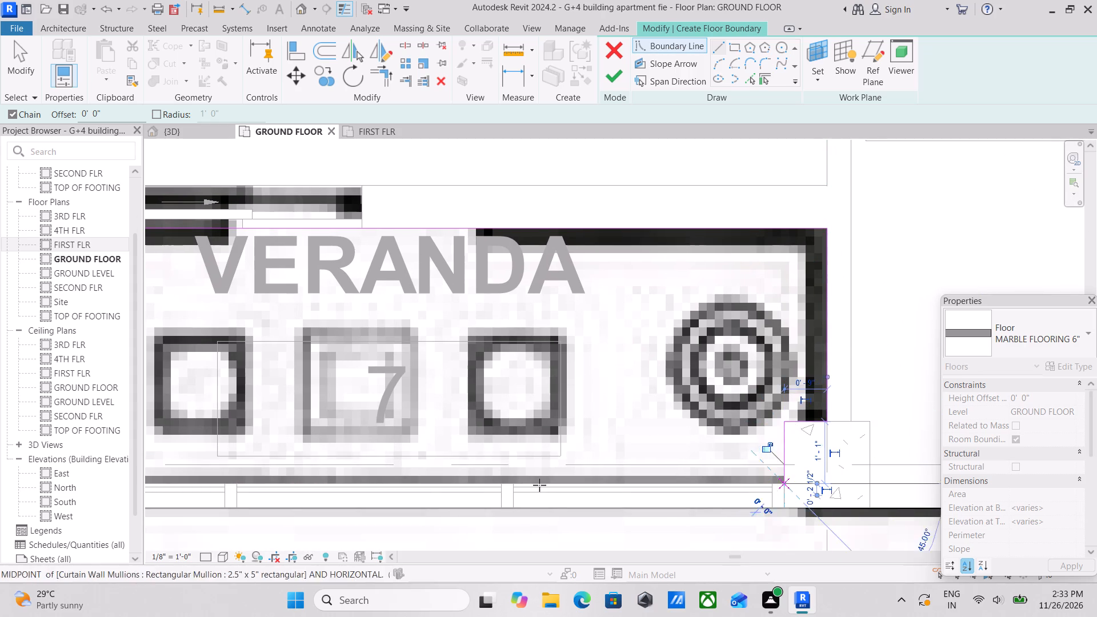
middle_drag(532, 485, 850, 478)
middle_drag(462, 479, 658, 476)
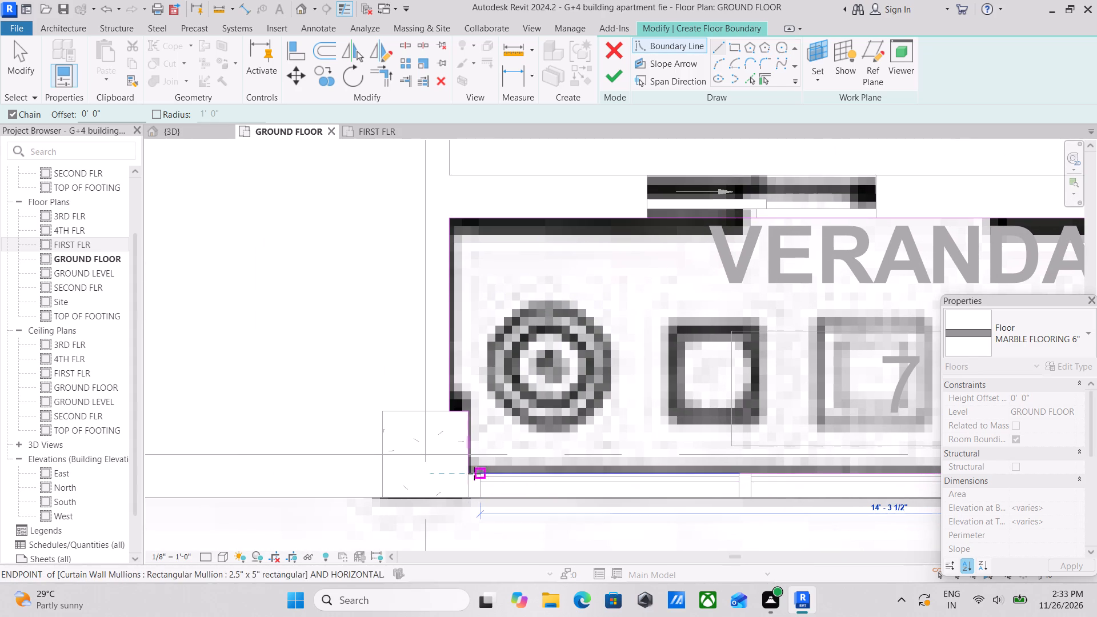
click(472, 474)
scroll(472, 474, down, 5)
scroll(579, 467, down, 1)
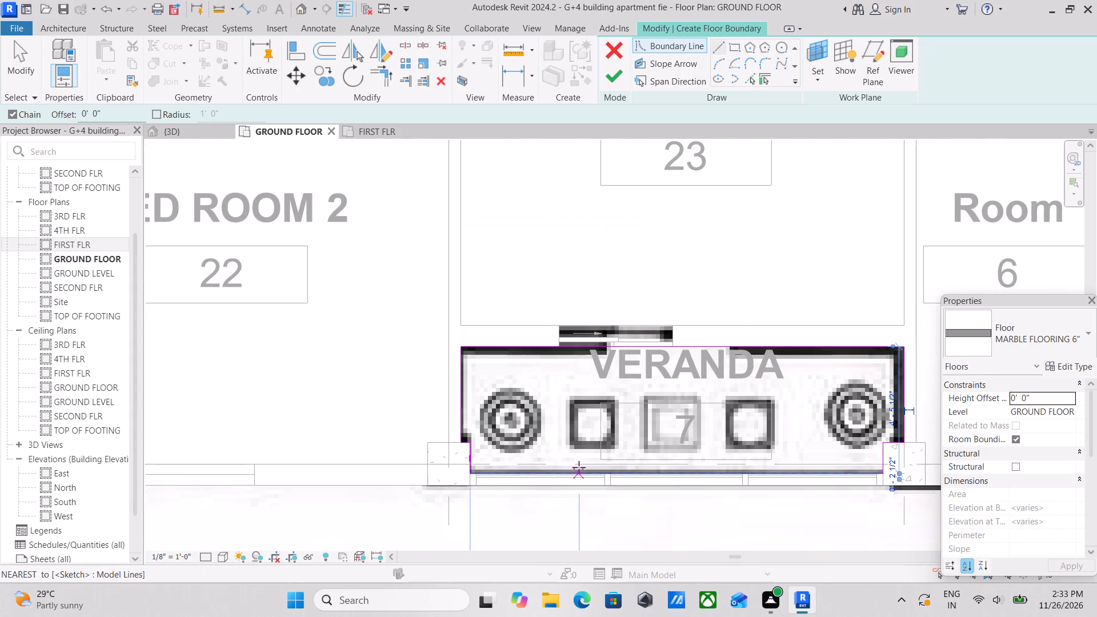
Sketch a second boundary loop for VERANDA 5, running 2' 8 1/2" up its west wall from the column and on along the inner wall.
scroll(579, 467, down, 6)
middle_drag(690, 466, 353, 407)
middle_drag(674, 403, 350, 379)
scroll(696, 381, down, 3)
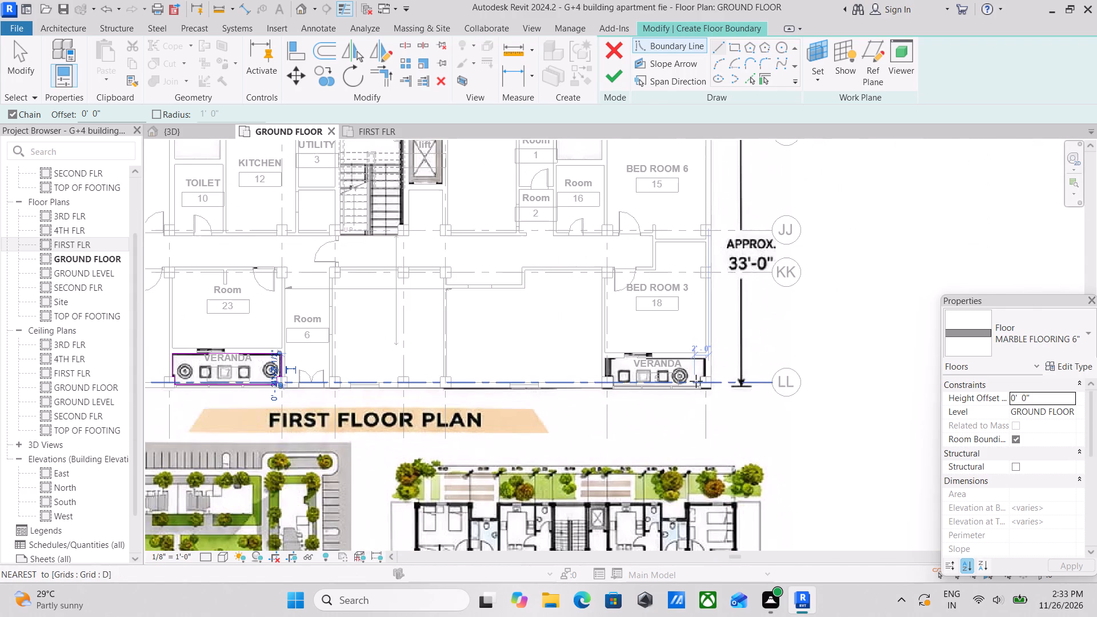
scroll(584, 328, up, 4)
scroll(649, 419, up, 7)
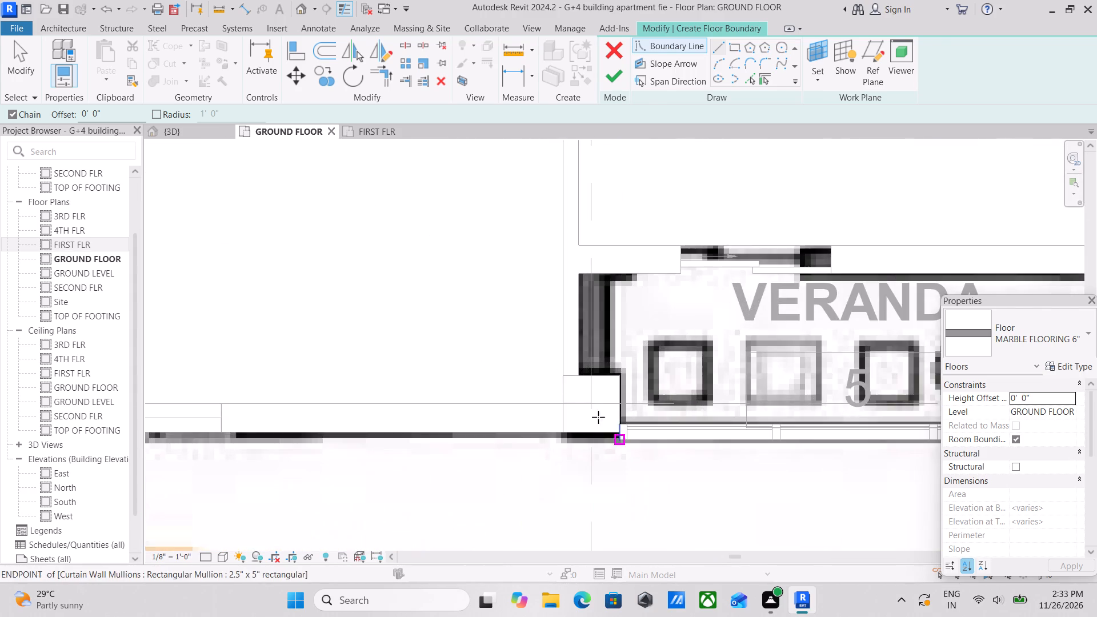
scroll(598, 417, up, 4)
click(592, 374)
middle_drag(578, 273, 584, 397)
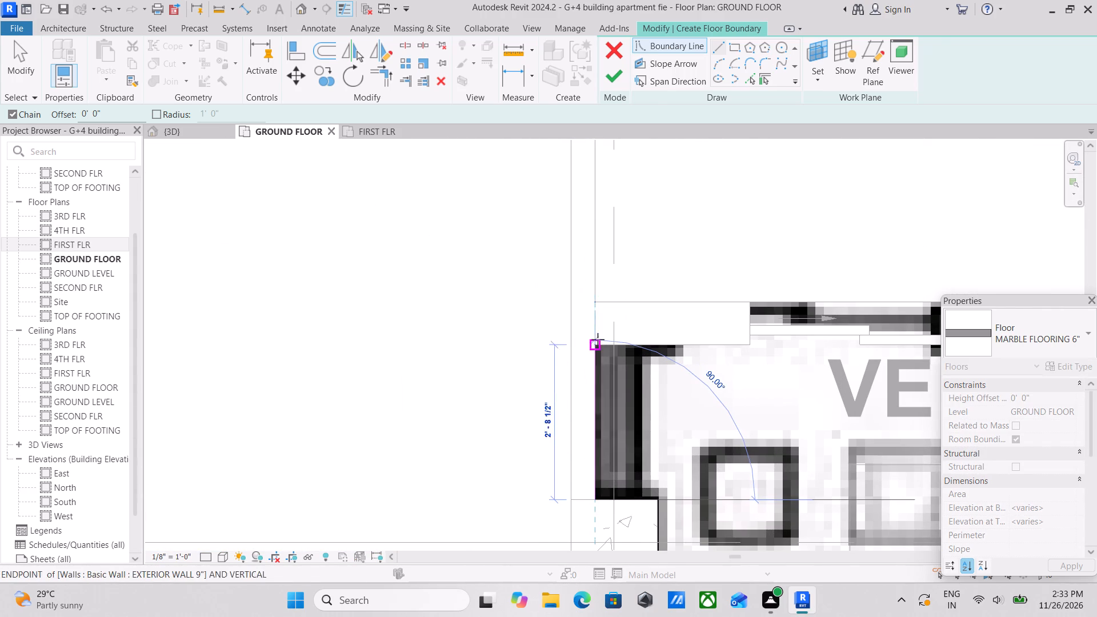
click(597, 343)
middle_drag(731, 343, 711, 348)
middle_drag(807, 351, 751, 352)
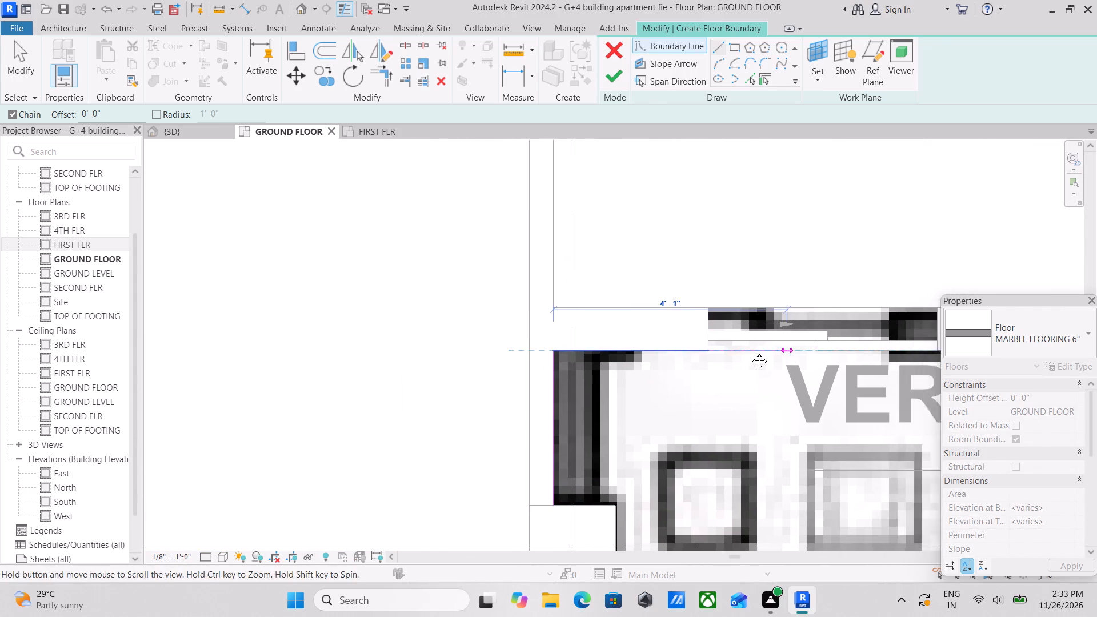
Sketch the wall-side and outer side edges of the floor boundary at Veranda 5, stepping around the corner column to the glazing.
middle_drag(751, 352, 574, 364)
middle_drag(749, 359, 591, 369)
middle_drag(796, 368, 436, 392)
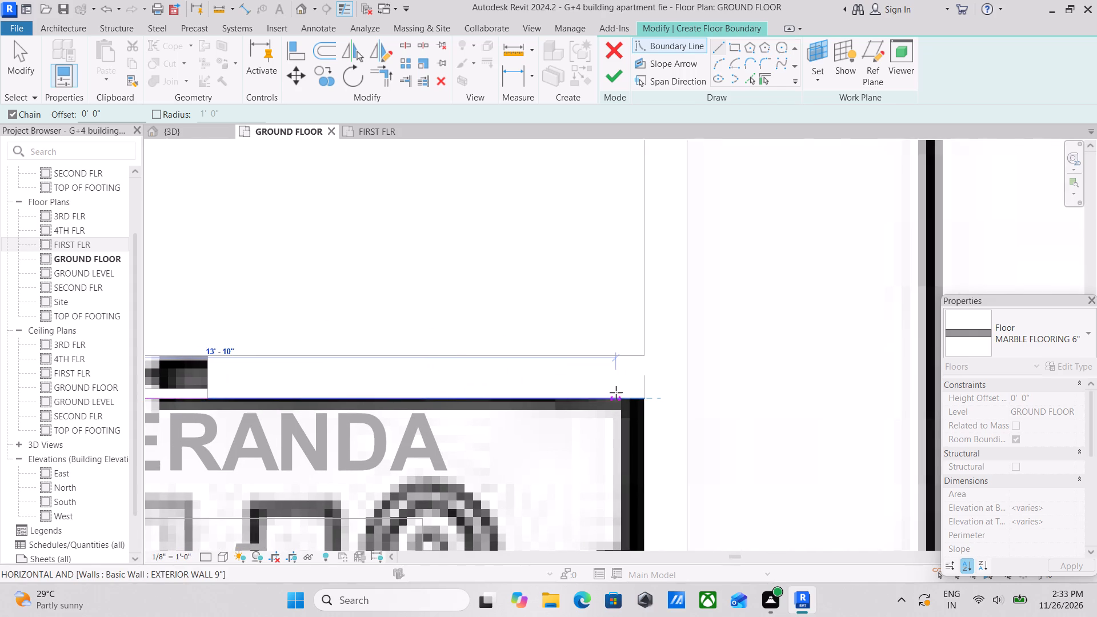
click(644, 397)
scroll(644, 397, down, 4)
middle_drag(636, 426, 630, 327)
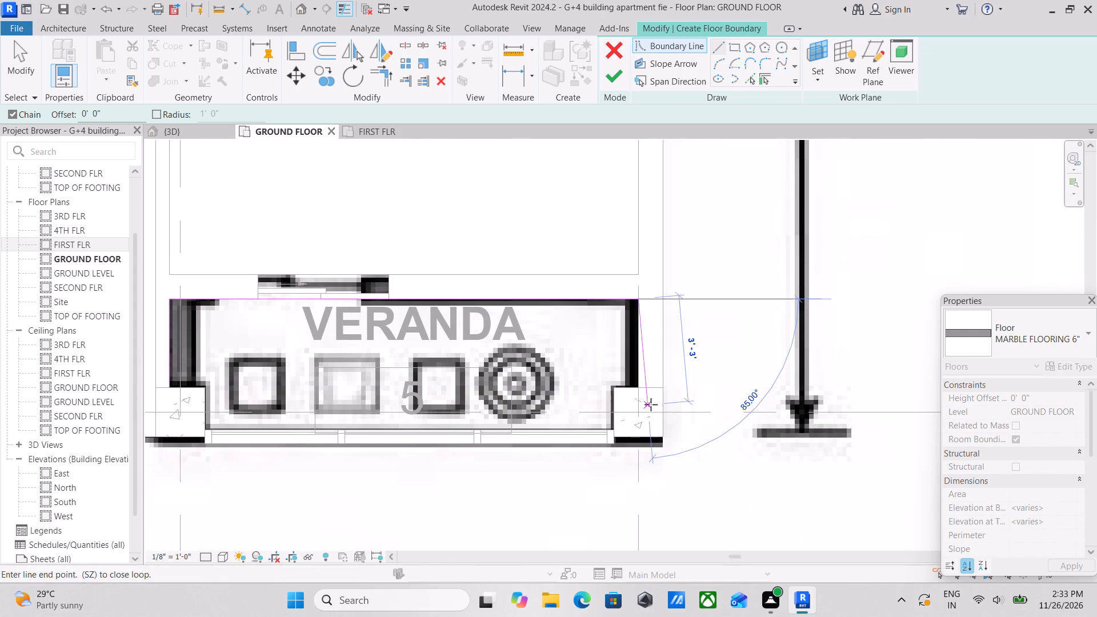
click(640, 392)
scroll(640, 392, up, 7)
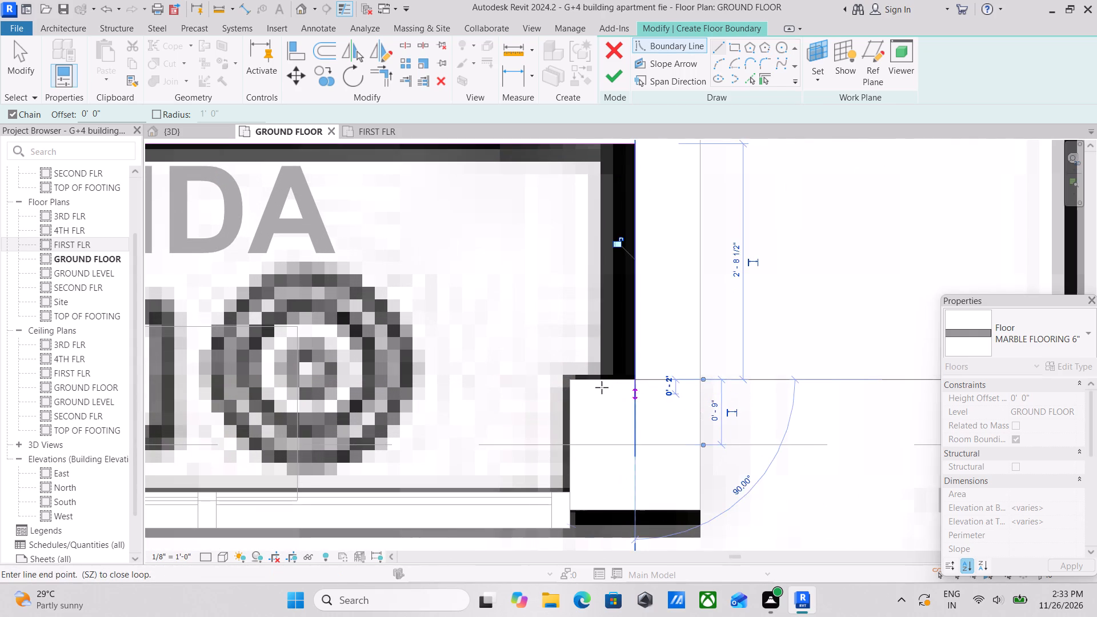
click(570, 383)
middle_drag(563, 458, 562, 368)
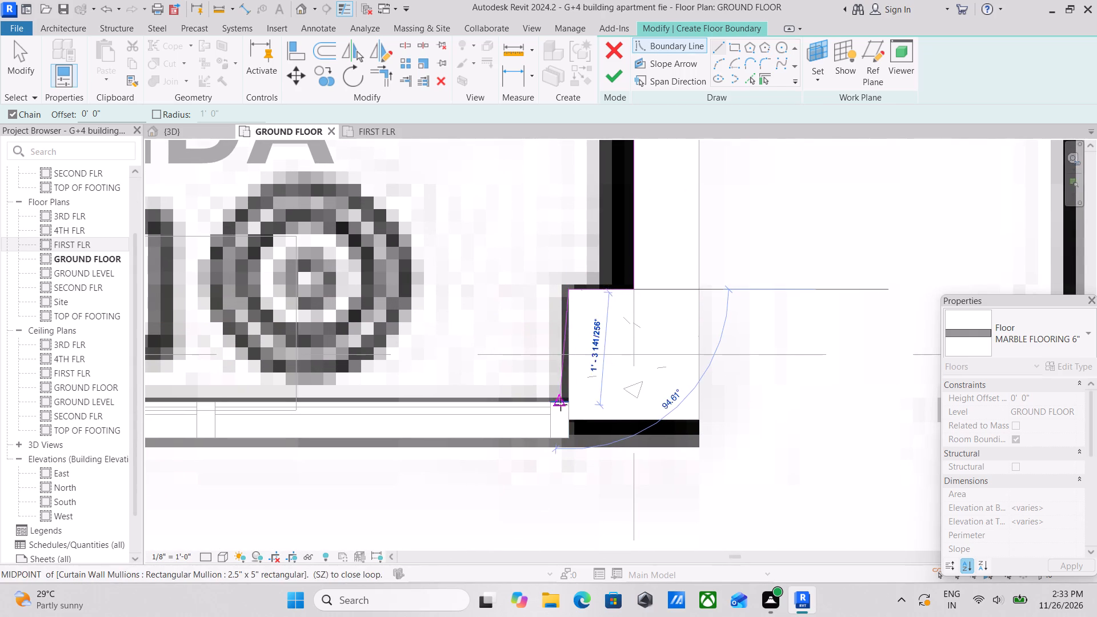
click(569, 403)
Continue the Veranda 5 floor boundary along the front glazing and around the opposite column, closing the loop.
middle_drag(415, 405, 683, 409)
middle_drag(226, 404, 702, 404)
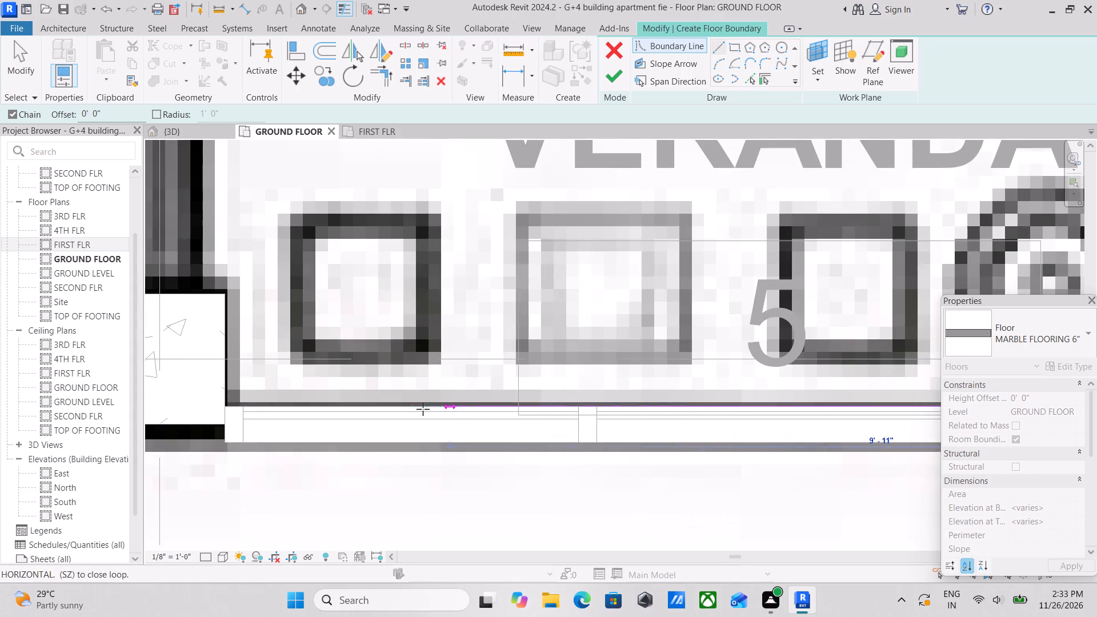
middle_drag(423, 409, 658, 408)
click(461, 408)
middle_drag(458, 328, 479, 440)
click(484, 403)
middle_drag(394, 403, 398, 405)
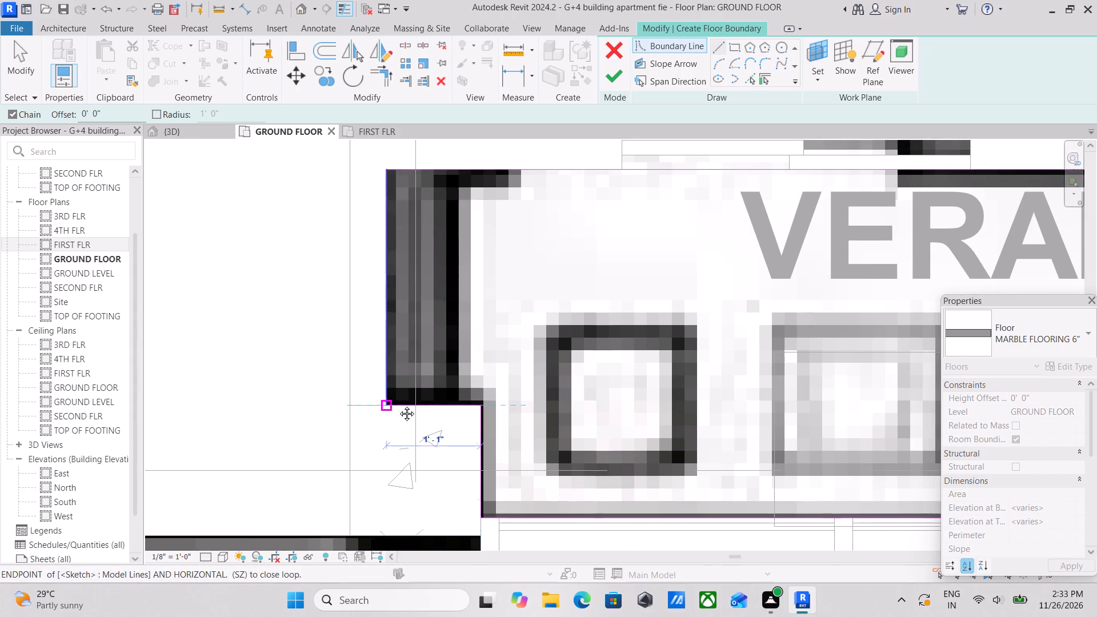
middle_drag(398, 405, 435, 411)
click(426, 411)
scroll(426, 411, down, 6)
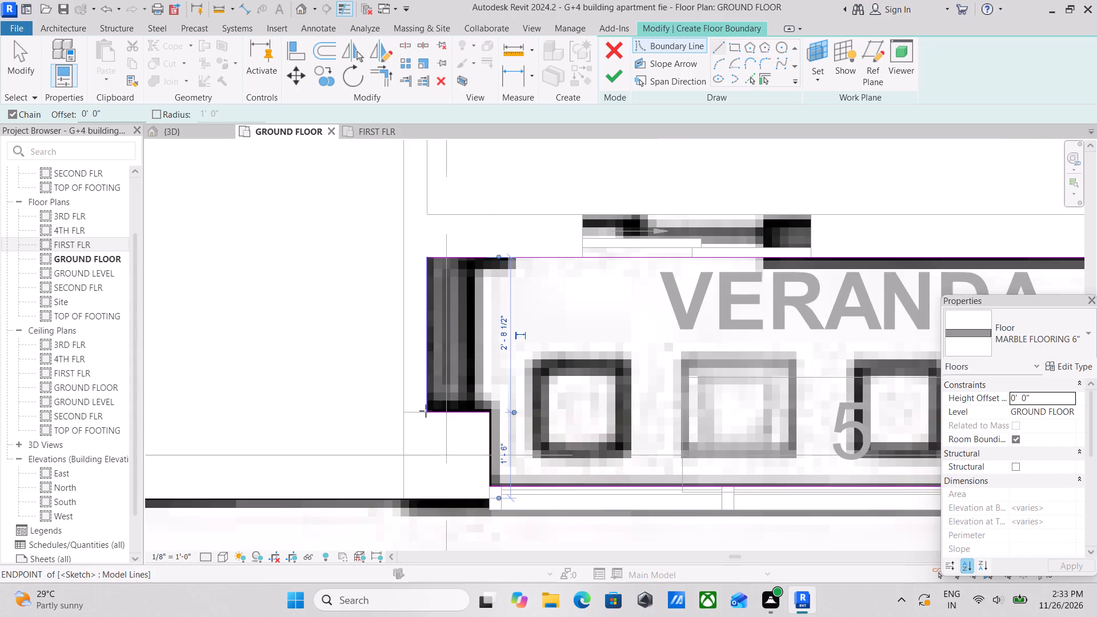
scroll(426, 411, down, 9)
key(Escape)
Set the floor type to Wood Joist 10" - Ceramic Tile and finish the floor sketch covering both verandas.
scroll(590, 401, down, 4)
middle_drag(365, 407, 631, 411)
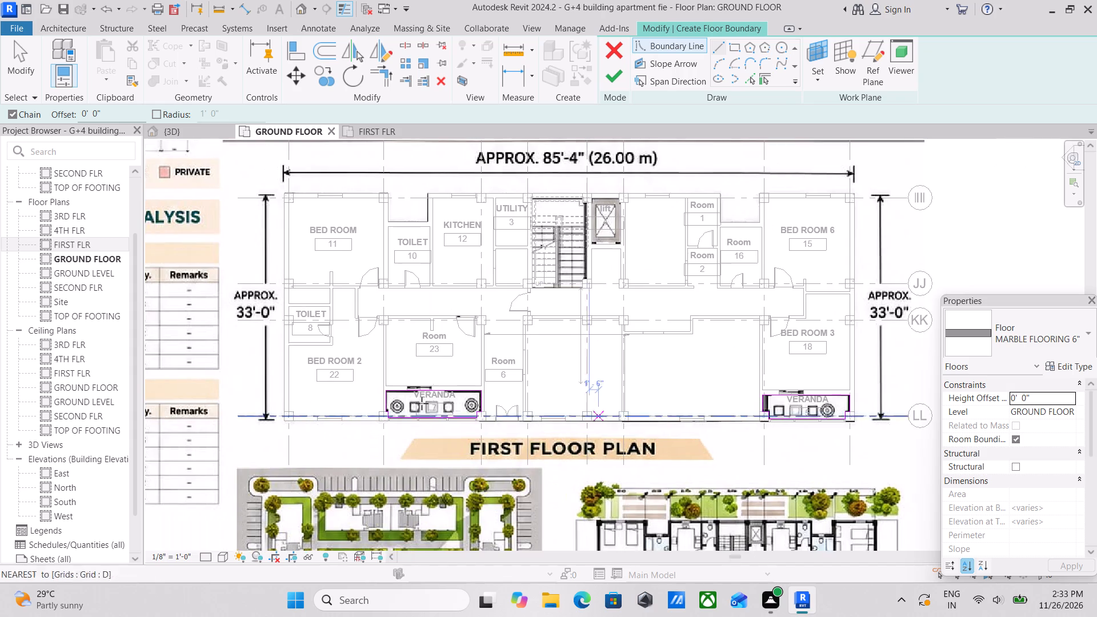
middle_drag(412, 399, 462, 430)
scroll(482, 464, down, 1)
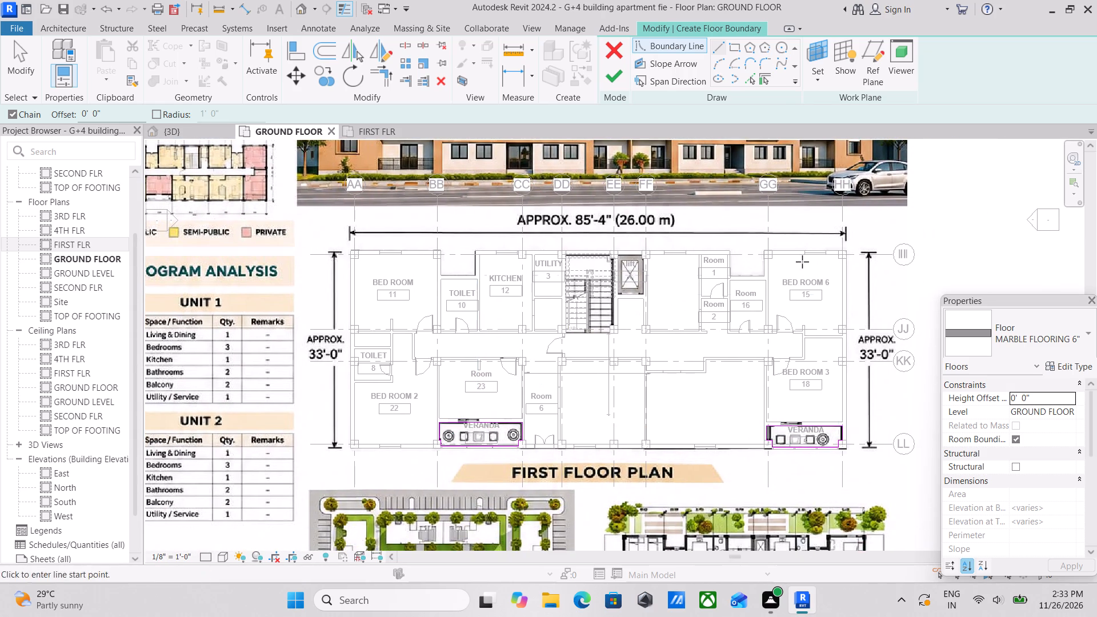
click(1080, 338)
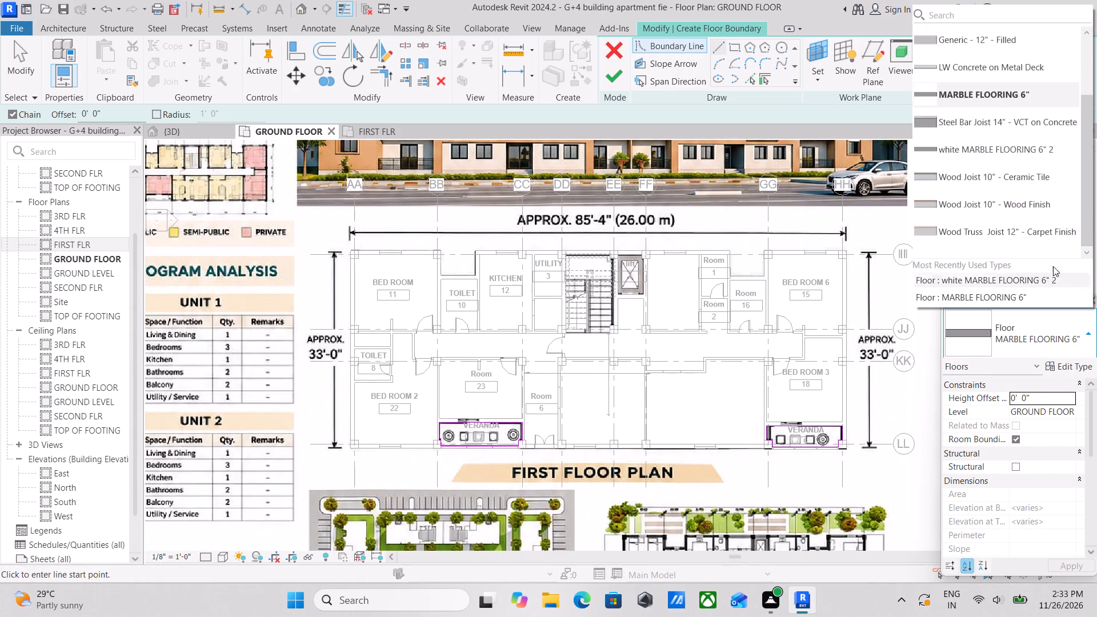
click(1023, 179)
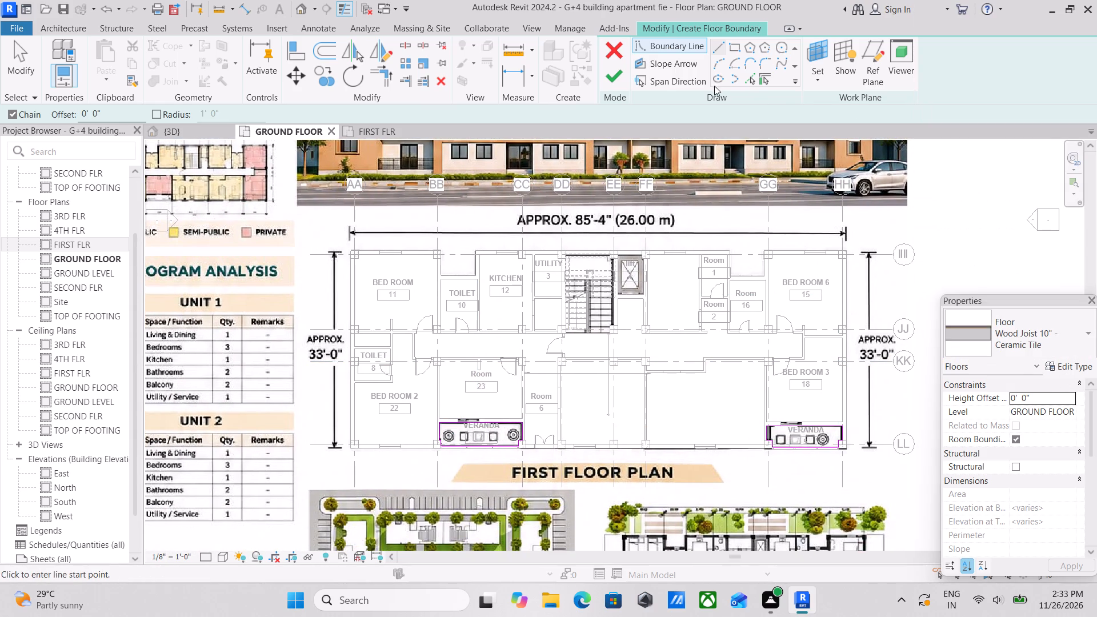
click(615, 75)
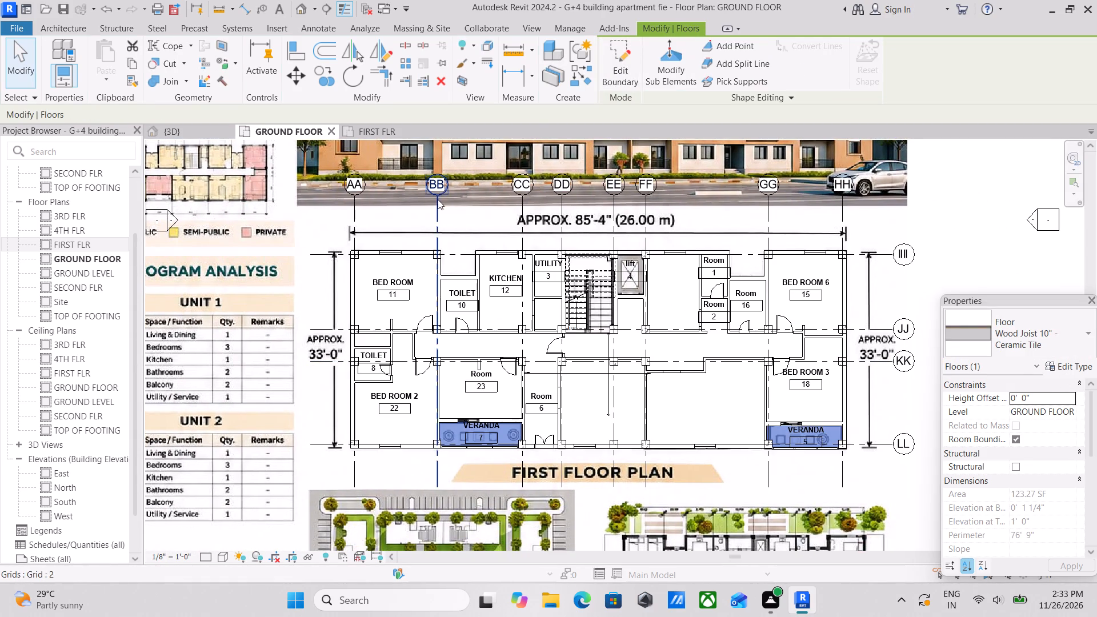
key(Escape)
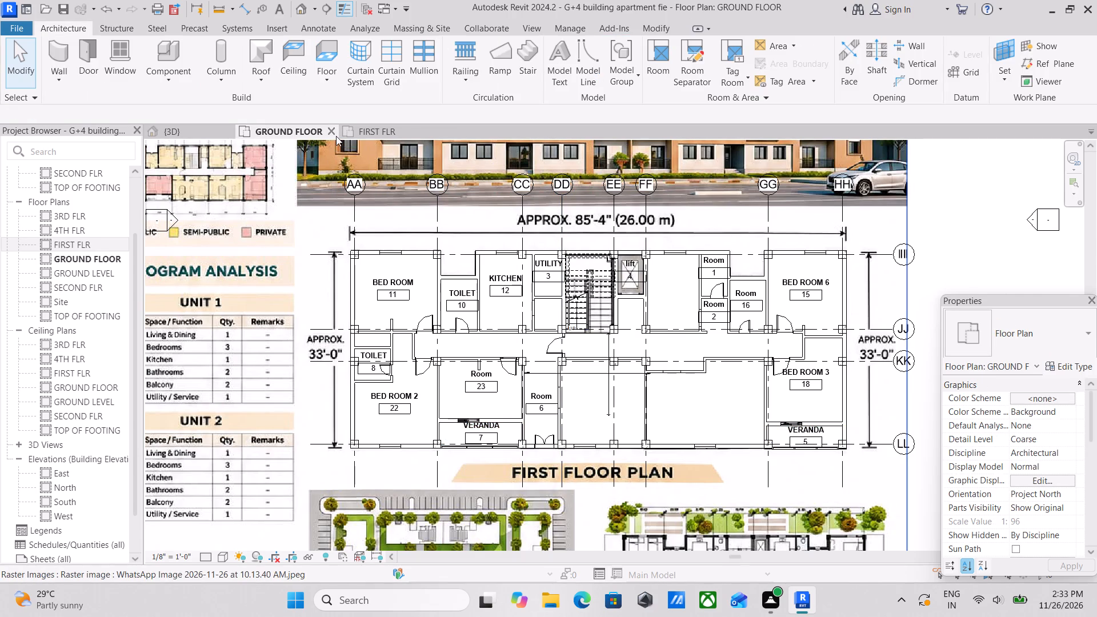
Open the 3D view and inspect the verandas and front facade from several angles.
click(188, 132)
scroll(473, 582, down, 2)
middle_drag(465, 582, 332, 491)
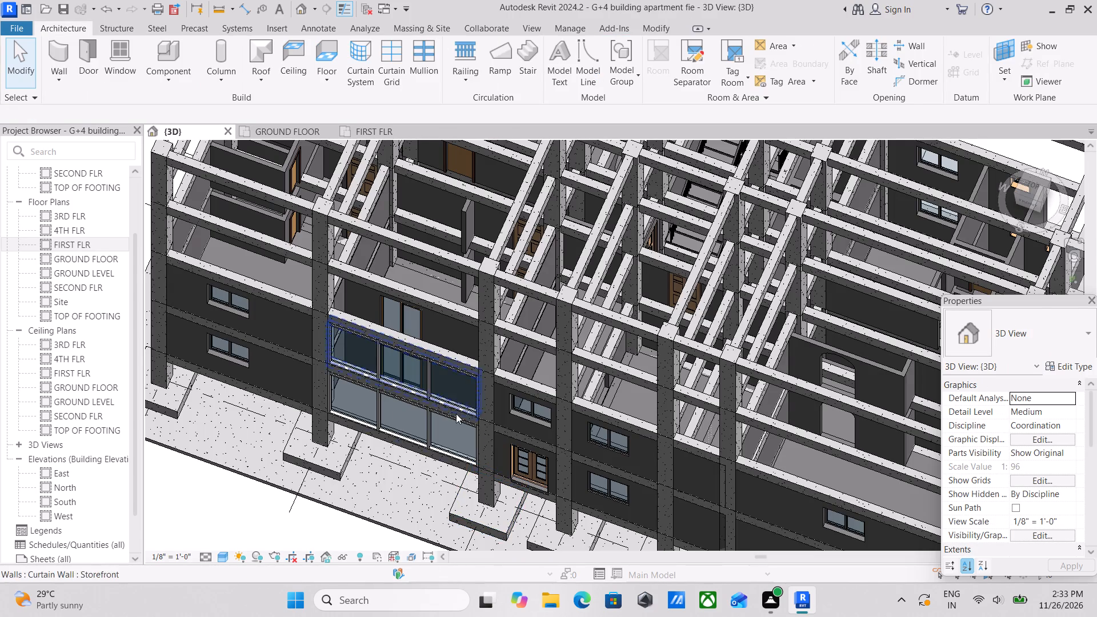
scroll(489, 408, down, 4)
middle_drag(586, 456, 438, 439)
scroll(591, 502, up, 2)
scroll(578, 507, down, 3)
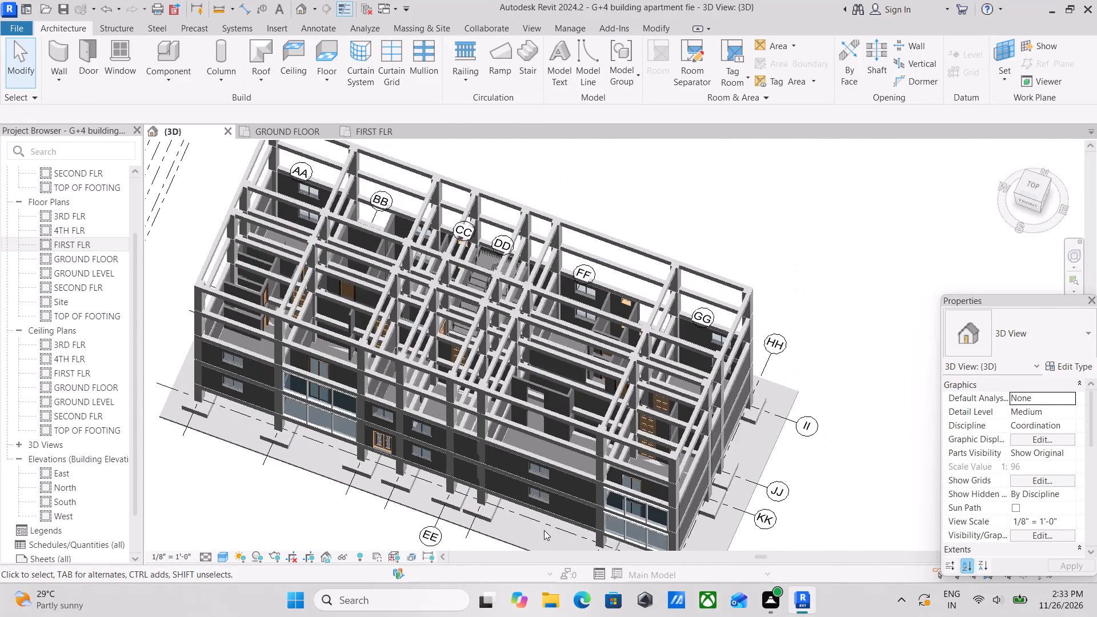
shift+middle_drag(544, 530, 643, 267)
shift+middle_drag(626, 384, 563, 377)
scroll(471, 388, up, 6)
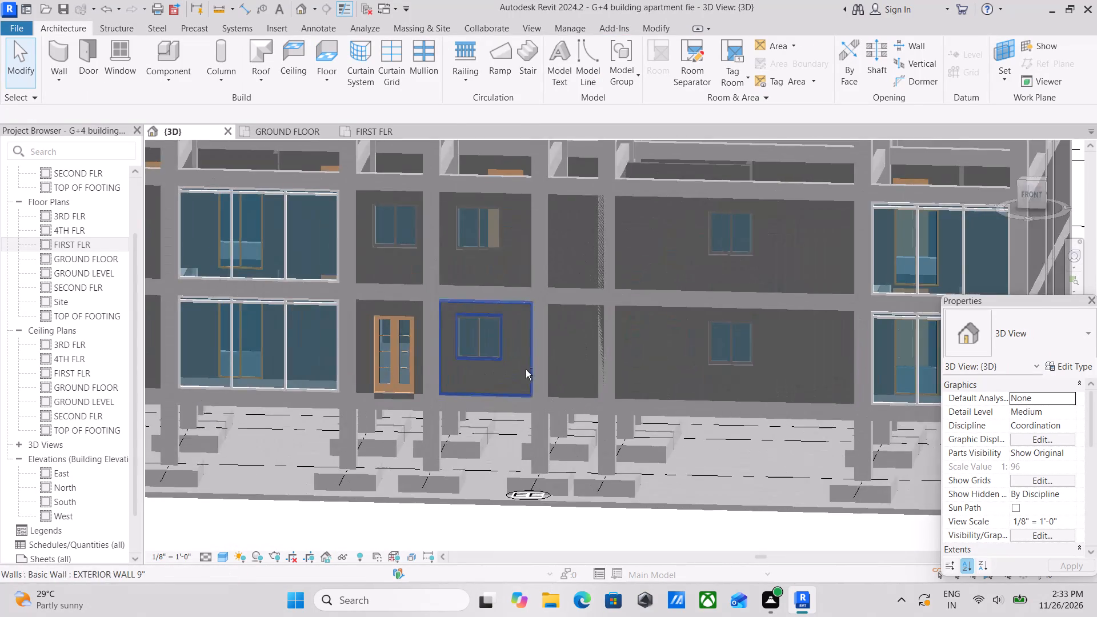
shift+middle_drag(518, 365, 455, 359)
scroll(572, 406, down, 3)
middle_drag(571, 406, 530, 414)
middle_drag(455, 442, 578, 500)
scroll(554, 485, up, 2)
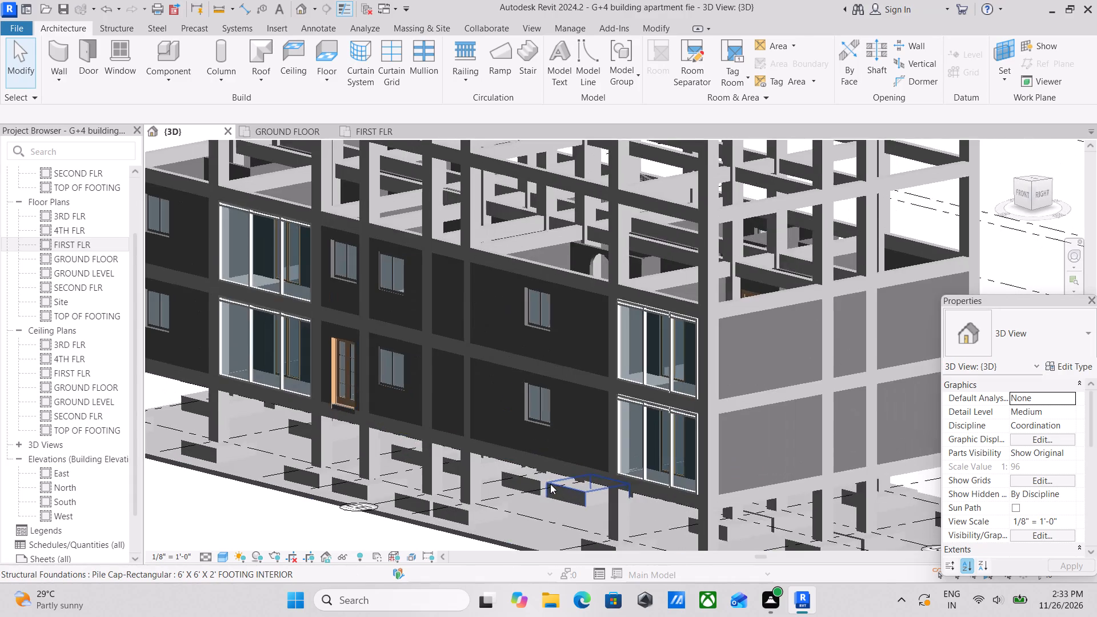
scroll(550, 493, up, 3)
middle_drag(535, 471, 583, 473)
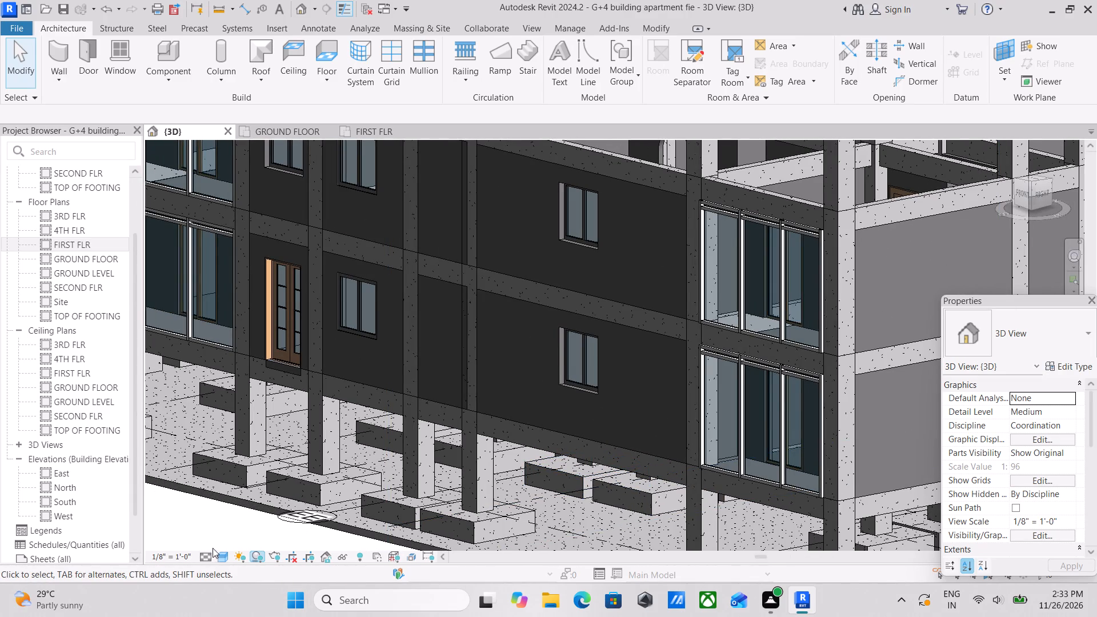
Switch the 3D view to the Realistic visual style and dismiss the save reminder without saving.
click(223, 555)
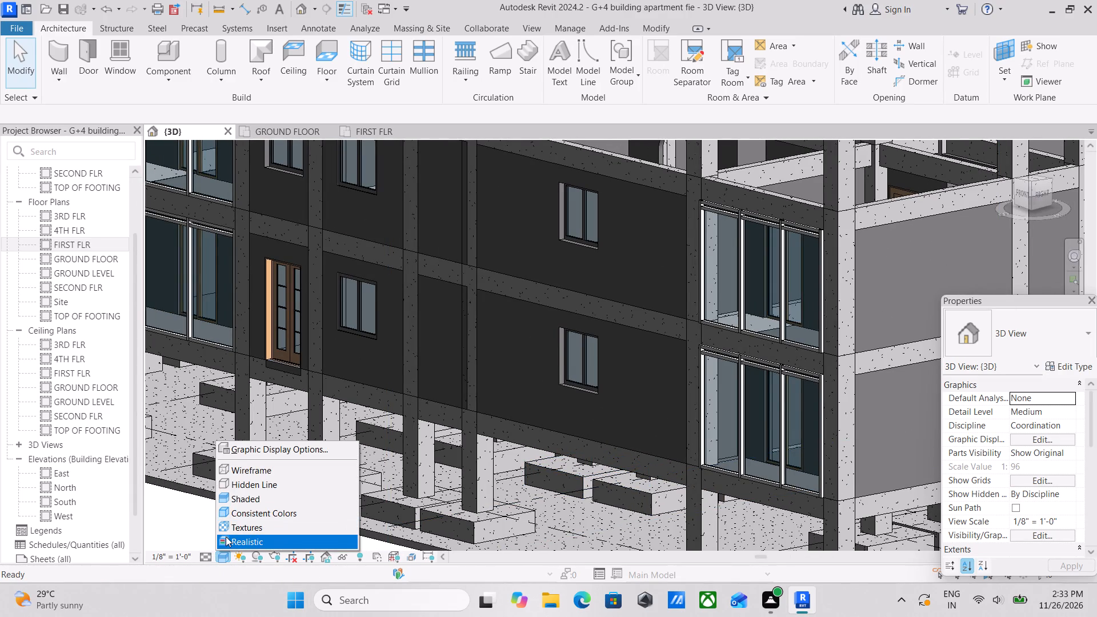
click(226, 536)
click(664, 181)
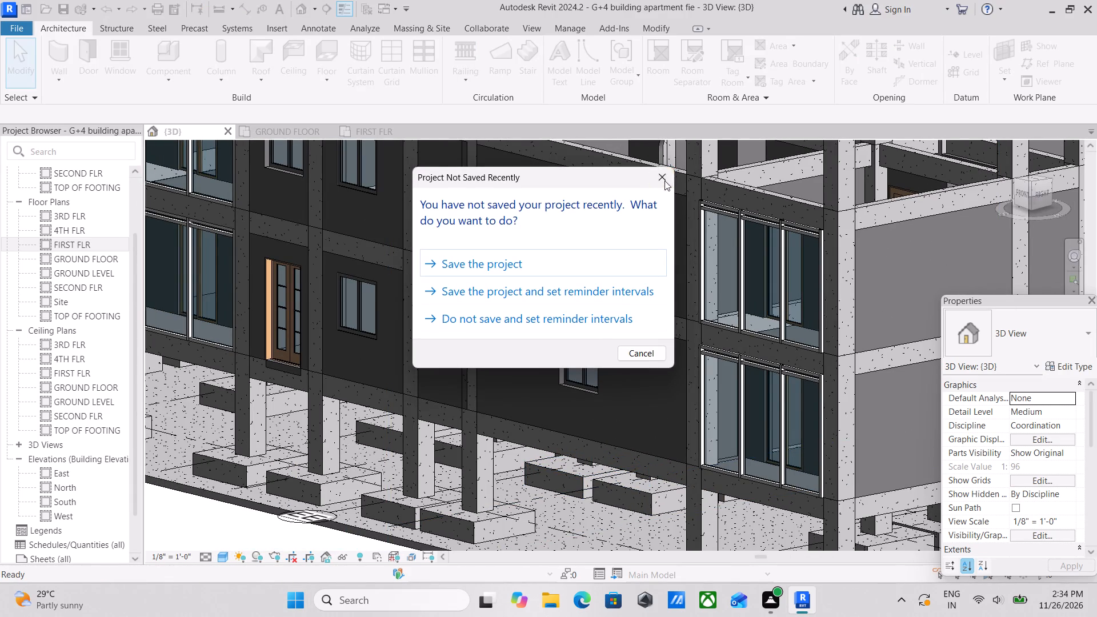
Examine the verandas on the front facade, including the ground-floor veranda's tiled floor finish up close.
scroll(625, 478, down, 2)
scroll(422, 462, down, 3)
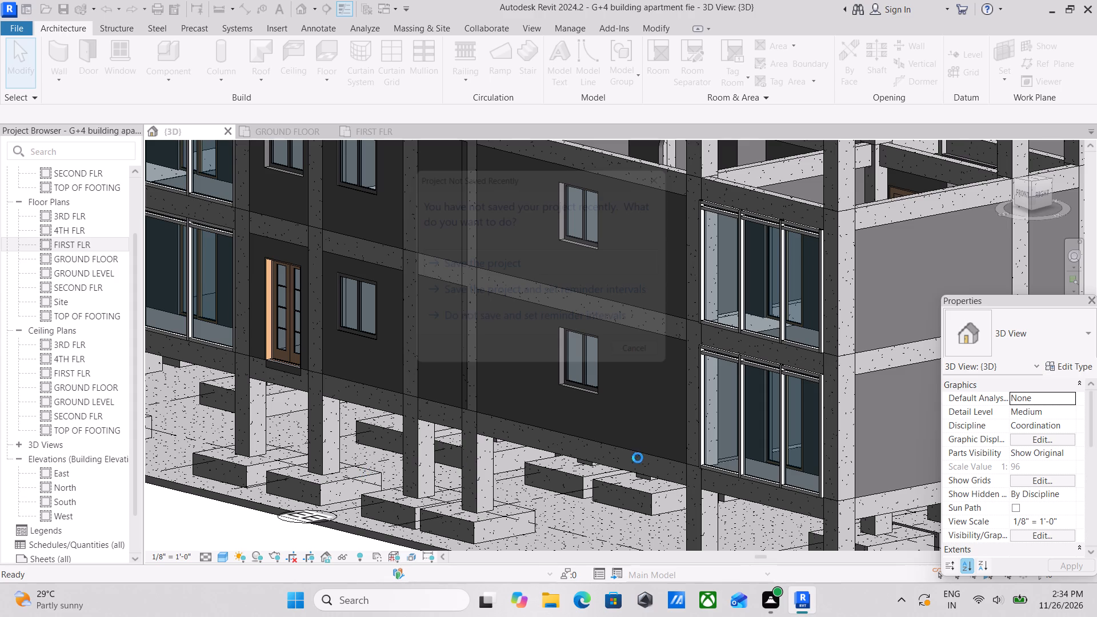
middle_drag(775, 455, 684, 490)
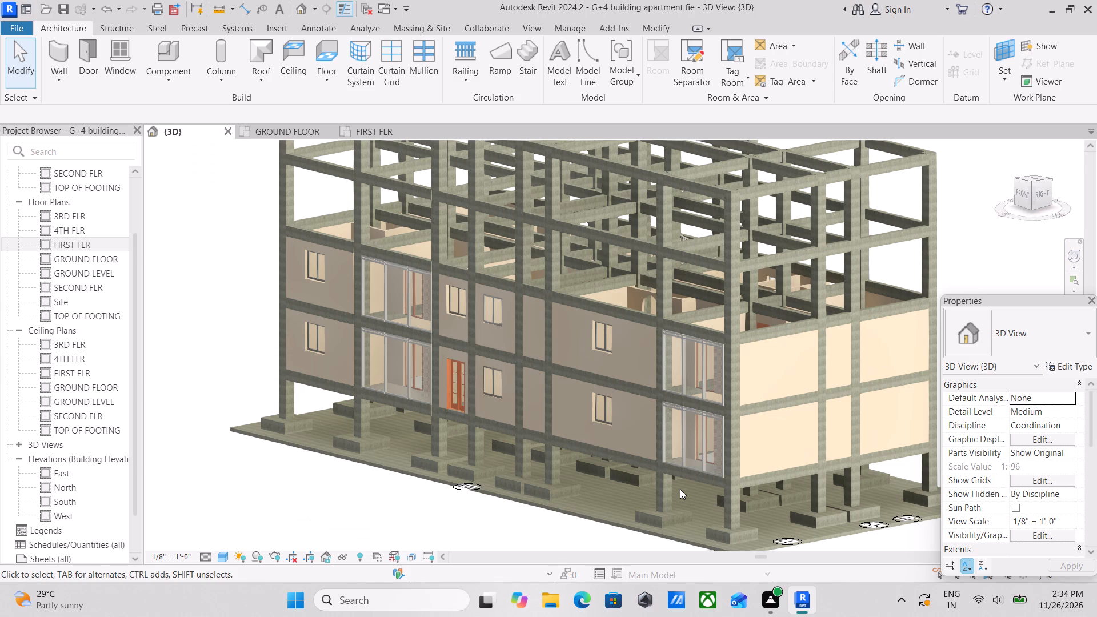
scroll(687, 472, up, 5)
scroll(710, 385, up, 5)
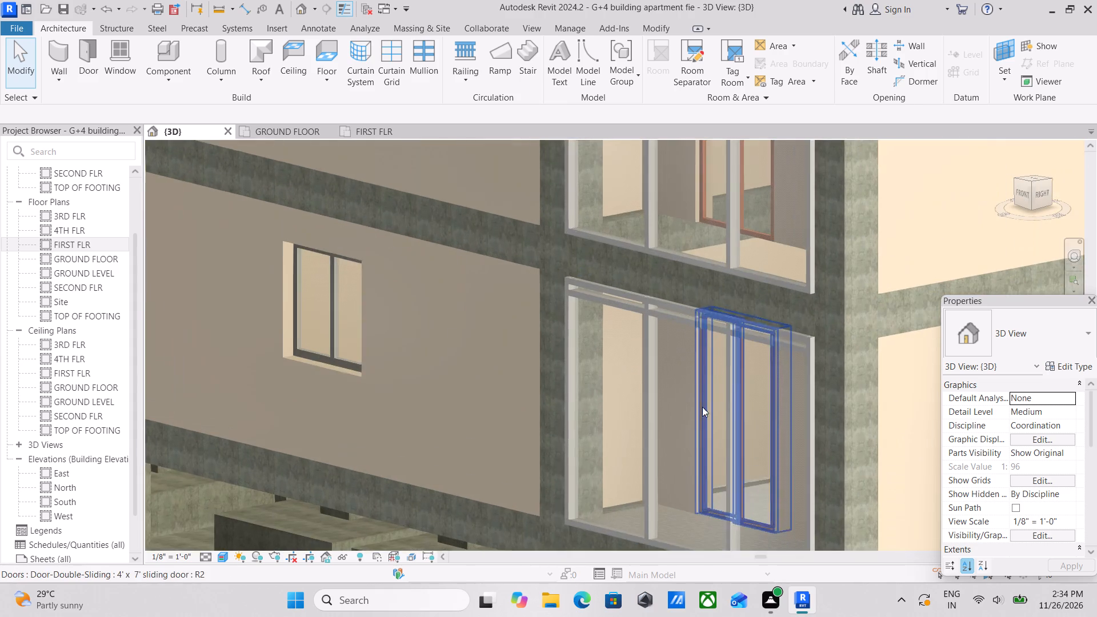
scroll(671, 463, up, 3)
scroll(666, 450, down, 3)
middle_drag(658, 428, 626, 311)
scroll(648, 369, down, 3)
middle_drag(640, 370, 570, 372)
scroll(592, 396, down, 2)
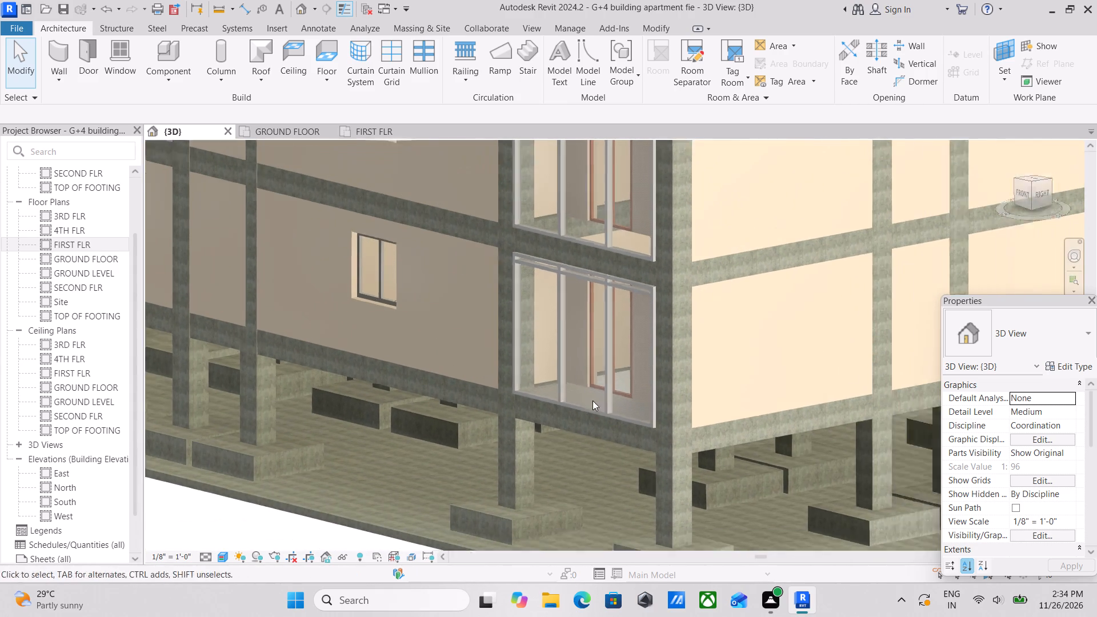
scroll(592, 400, down, 1)
shift+middle_drag(588, 414, 655, 490)
middle_drag(675, 406, 634, 378)
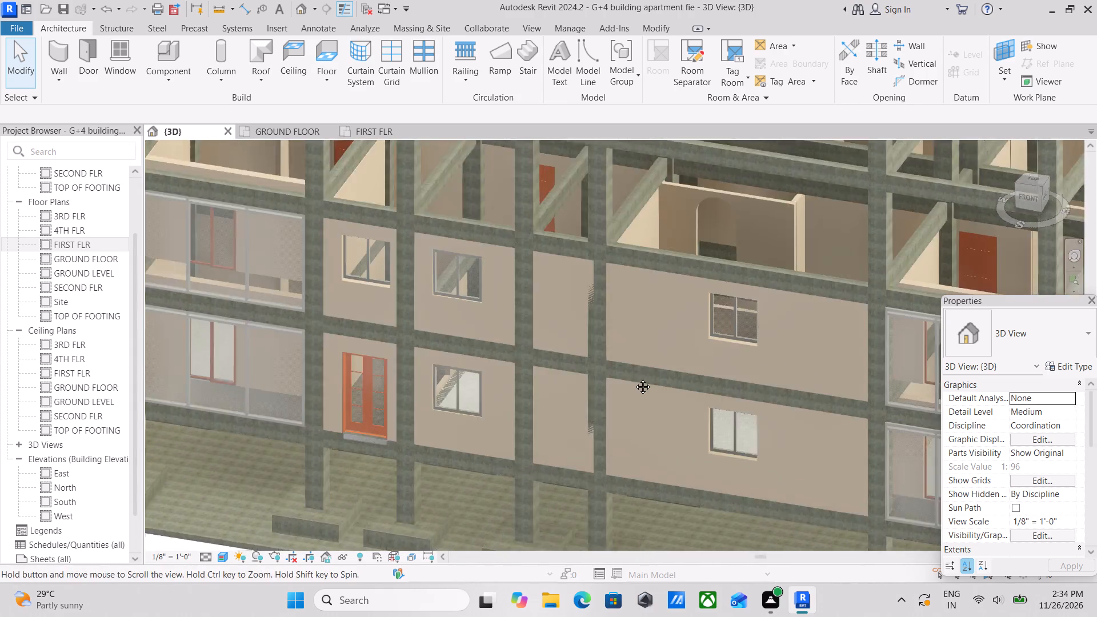
middle_drag(634, 378, 490, 308)
shift+middle_drag(542, 359, 584, 402)
middle_drag(477, 410, 642, 380)
shift+middle_drag(407, 370, 466, 444)
scroll(634, 510, up, 2)
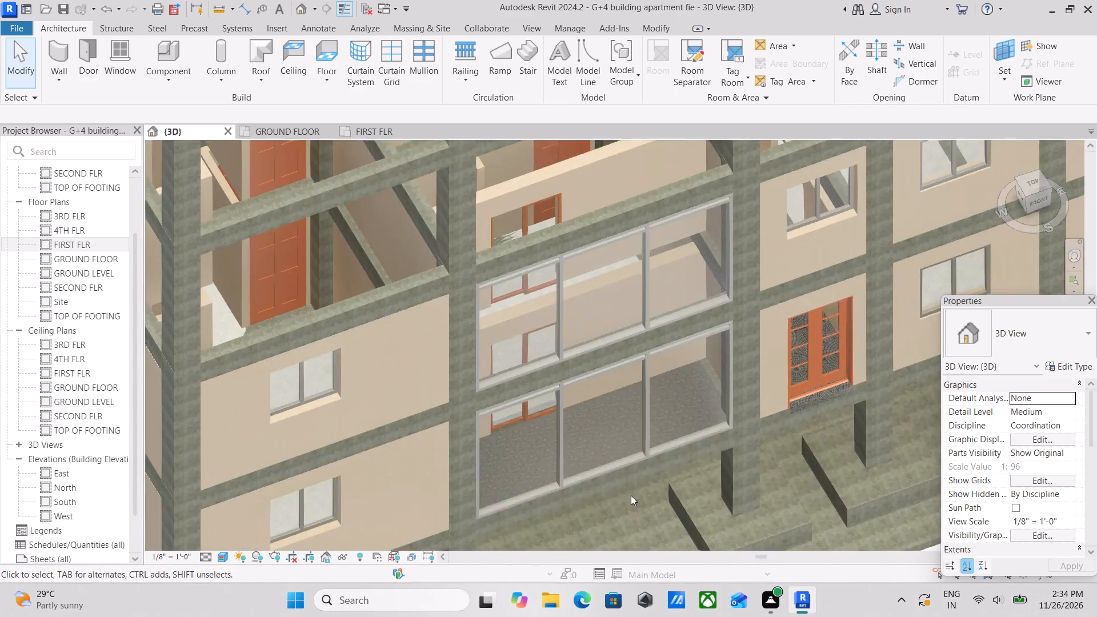
scroll(631, 495, up, 20)
scroll(631, 495, up, 2)
middle_drag(599, 499, 594, 498)
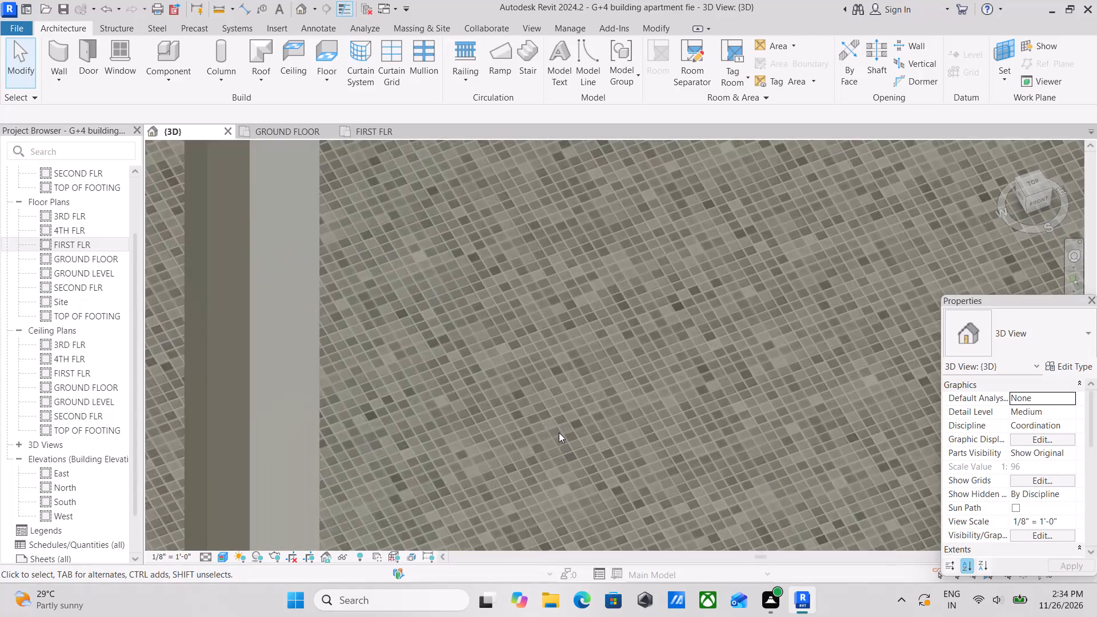
scroll(559, 432, down, 10)
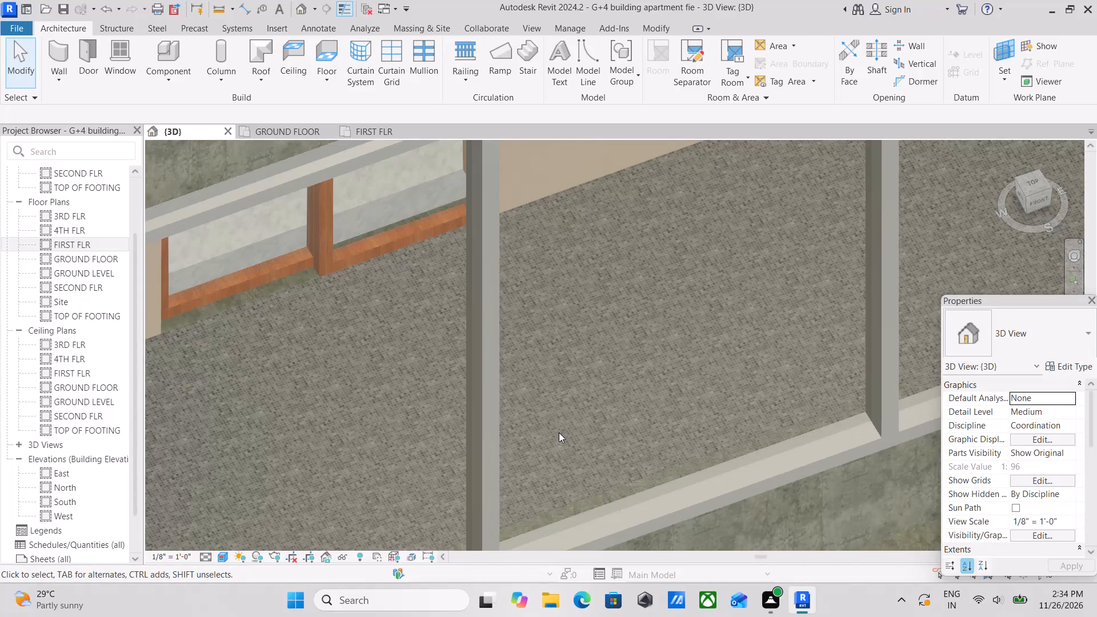
scroll(582, 431, down, 12)
Examine the front facade and the whole building in the realistic 3D view from different angles.
middle_drag(670, 416, 624, 399)
scroll(622, 398, down, 3)
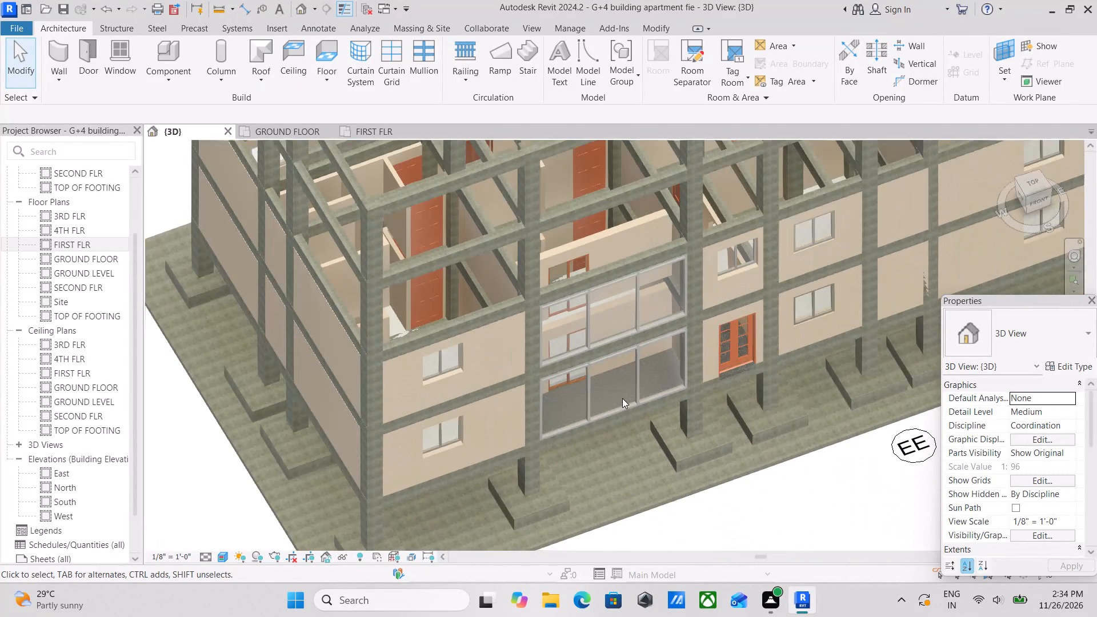
scroll(622, 403, down, 1)
middle_drag(622, 414, 591, 432)
scroll(602, 437, up, 2)
scroll(602, 437, down, 2)
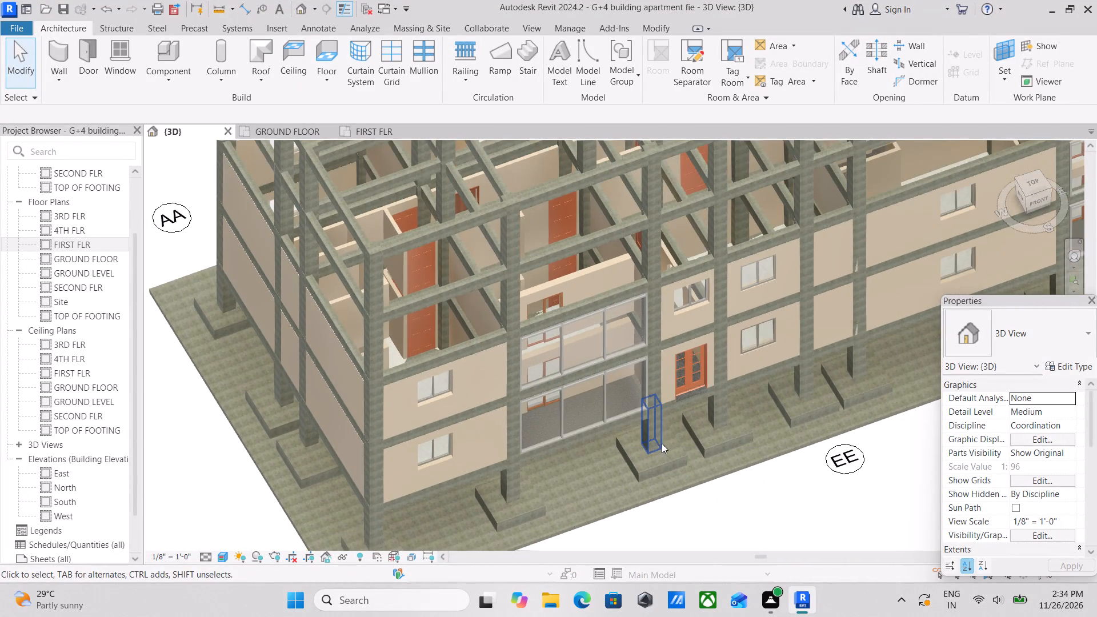
shift+middle_drag(660, 442, 623, 331)
shift+middle_drag(636, 394, 593, 372)
middle_drag(602, 372, 588, 503)
shift+middle_drag(615, 467, 585, 430)
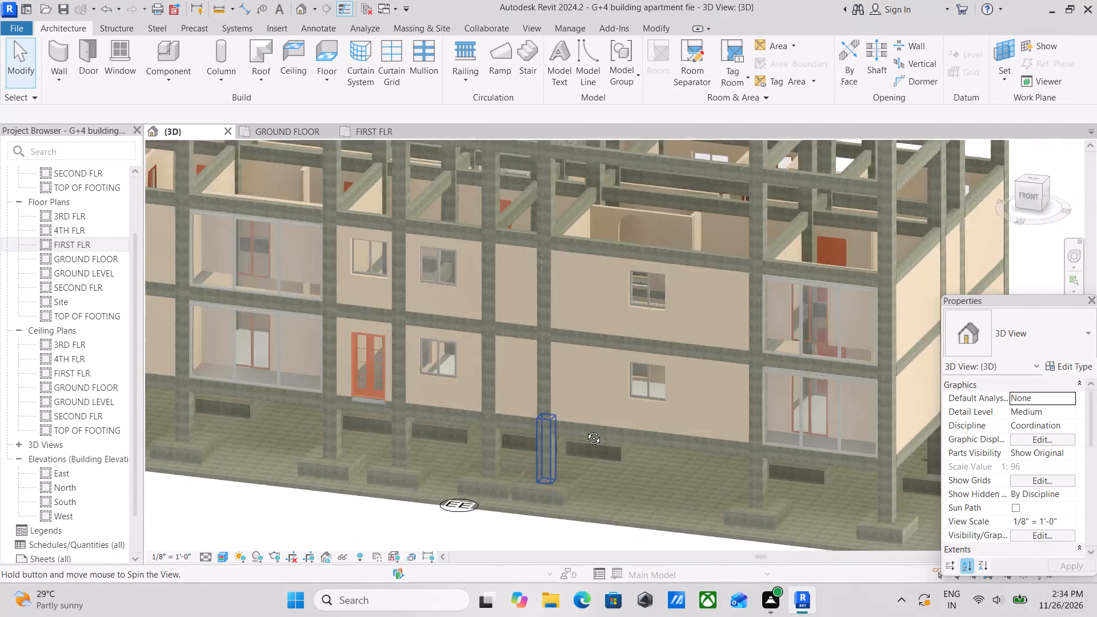
shift+middle_drag(585, 430, 585, 428)
shift+scroll(586, 428, up, 1)
scroll(588, 428, down, 5)
middle_drag(590, 431, 688, 477)
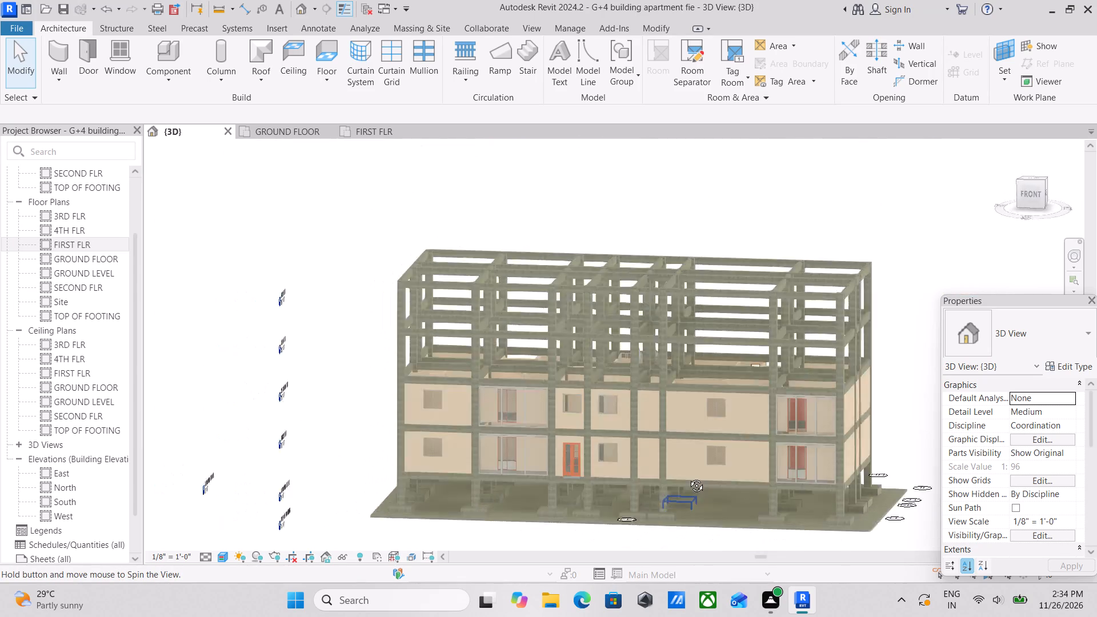
middle_drag(688, 477, 703, 489)
scroll(703, 489, up, 6)
middle_drag(621, 468, 623, 442)
scroll(624, 450, down, 3)
shift+middle_drag(652, 459, 574, 450)
scroll(566, 458, down, 2)
middle_drag(578, 469, 571, 470)
Review the type properties of the ground-floor 4' X 4' window on the front facade, then inspect the window up close.
scroll(568, 438, up, 3)
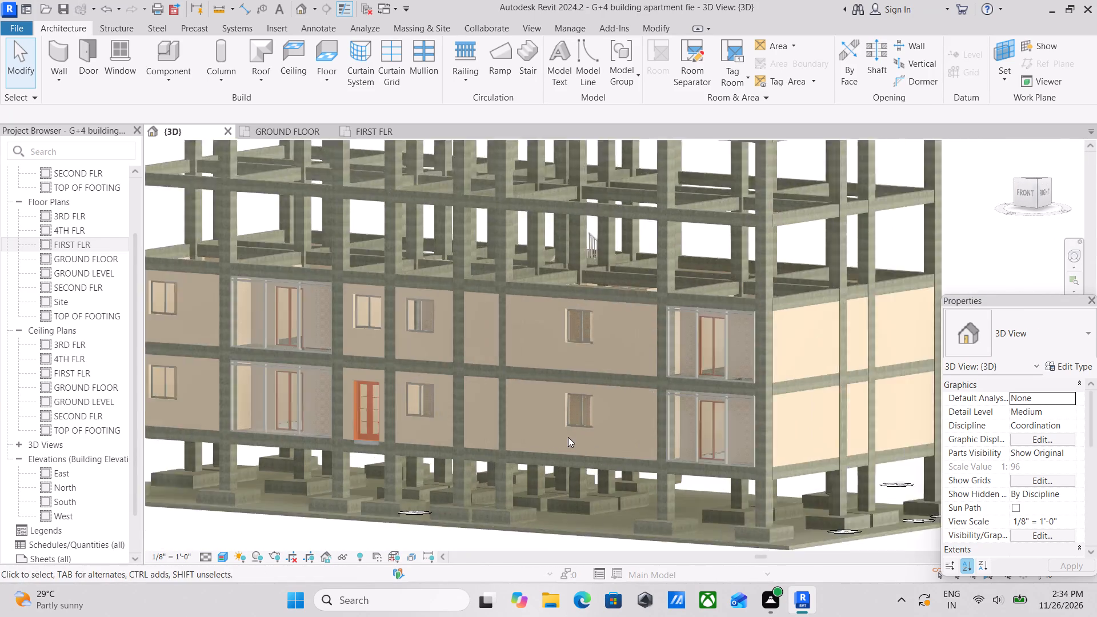
scroll(568, 437, up, 11)
scroll(497, 460, down, 2)
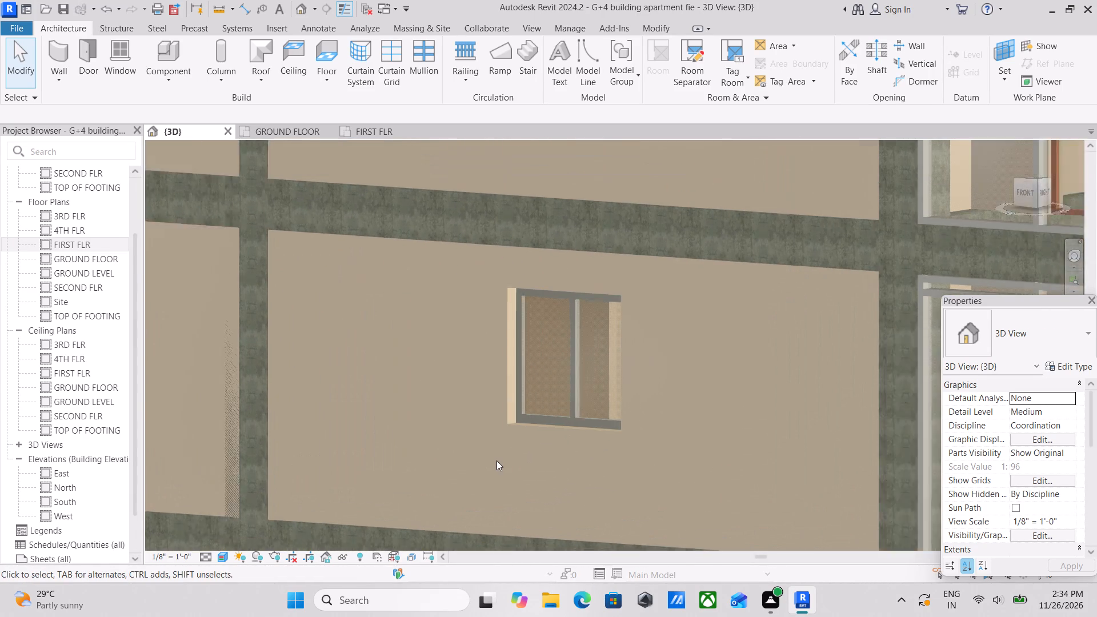
scroll(497, 460, down, 6)
scroll(531, 416, up, 2)
click(531, 416)
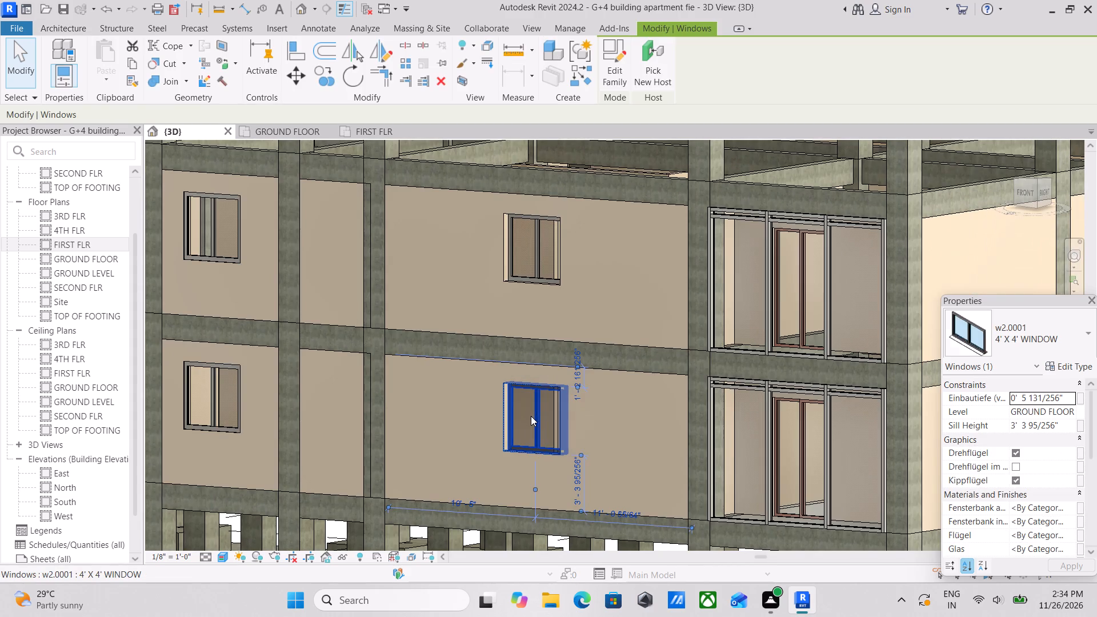
click(1077, 371)
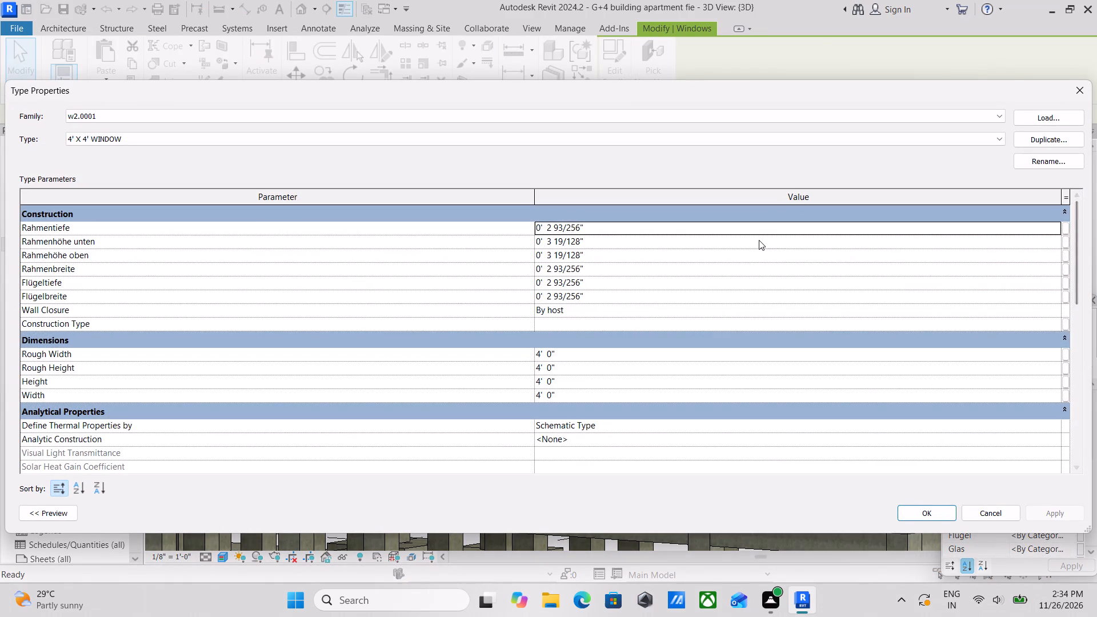
scroll(784, 462, down, 2)
scroll(554, 364, down, 1)
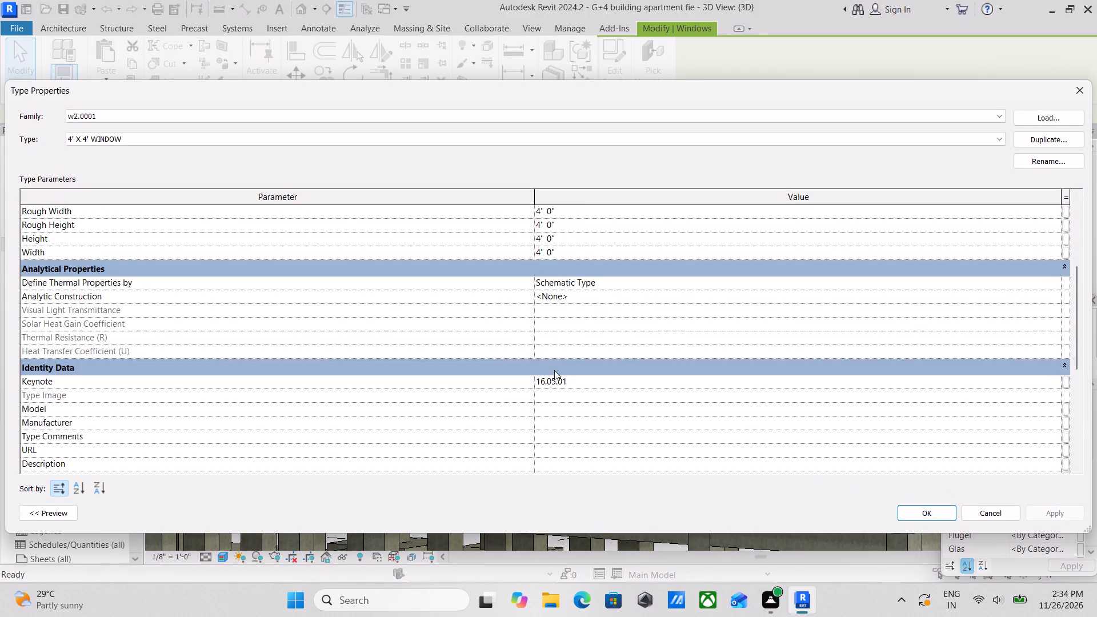
scroll(554, 370, down, 2)
scroll(578, 419, down, 7)
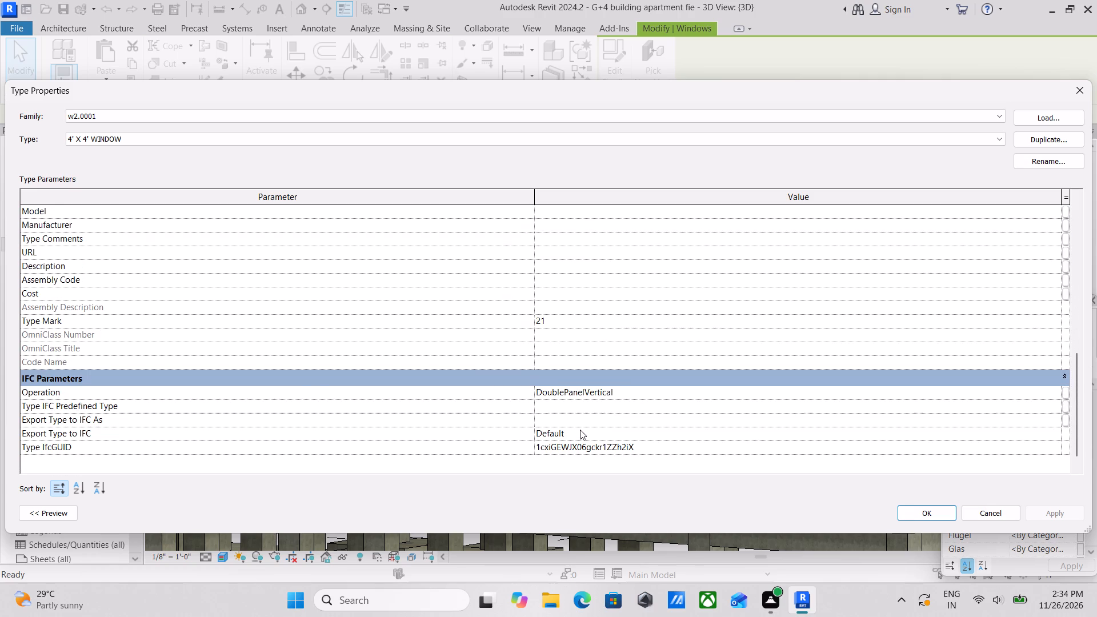
scroll(587, 427, up, 9)
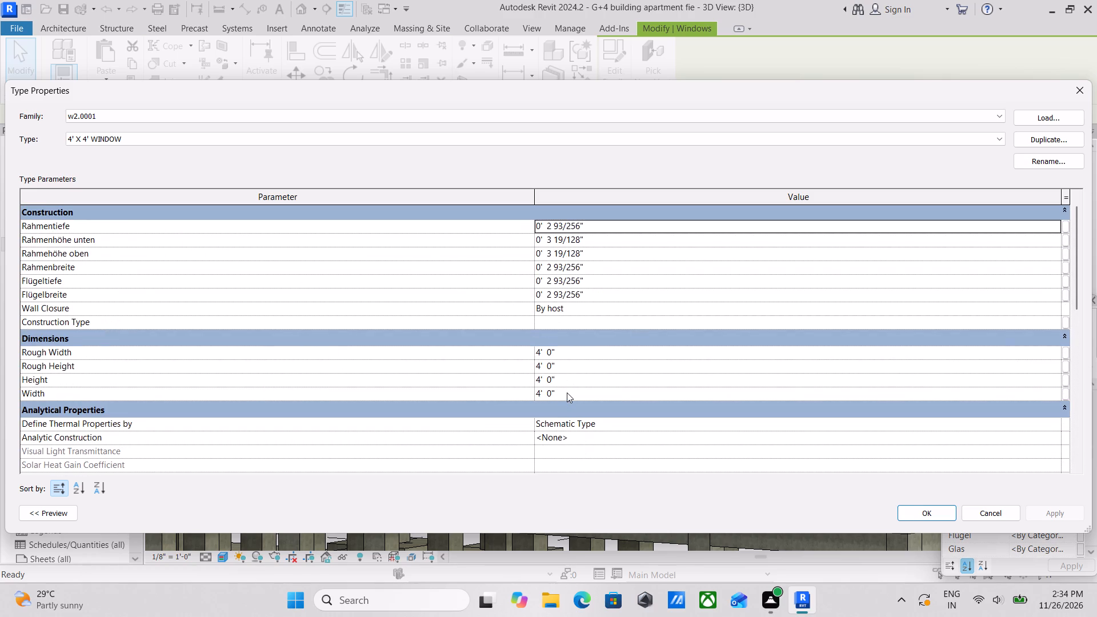
scroll(567, 392, up, 5)
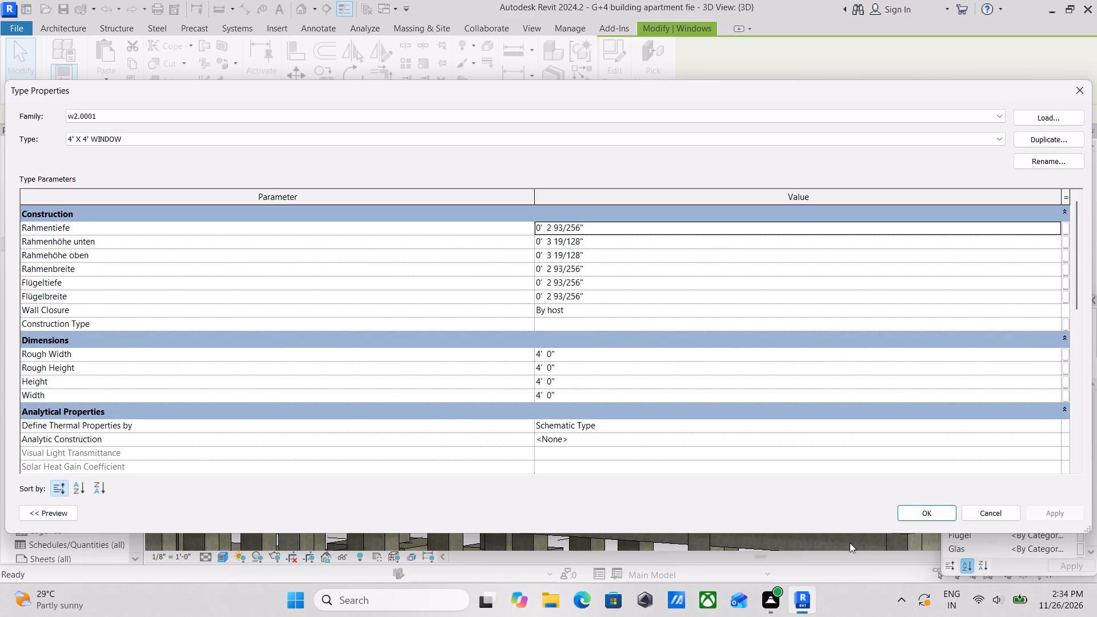
scroll(591, 458, down, 9)
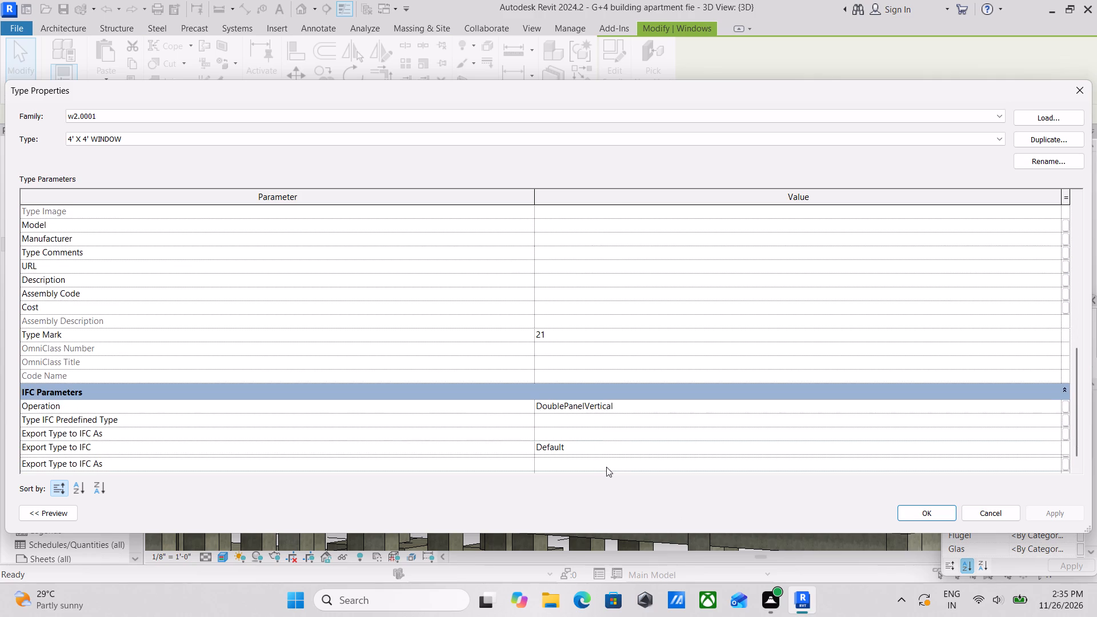
scroll(606, 467, down, 4)
scroll(638, 459, up, 14)
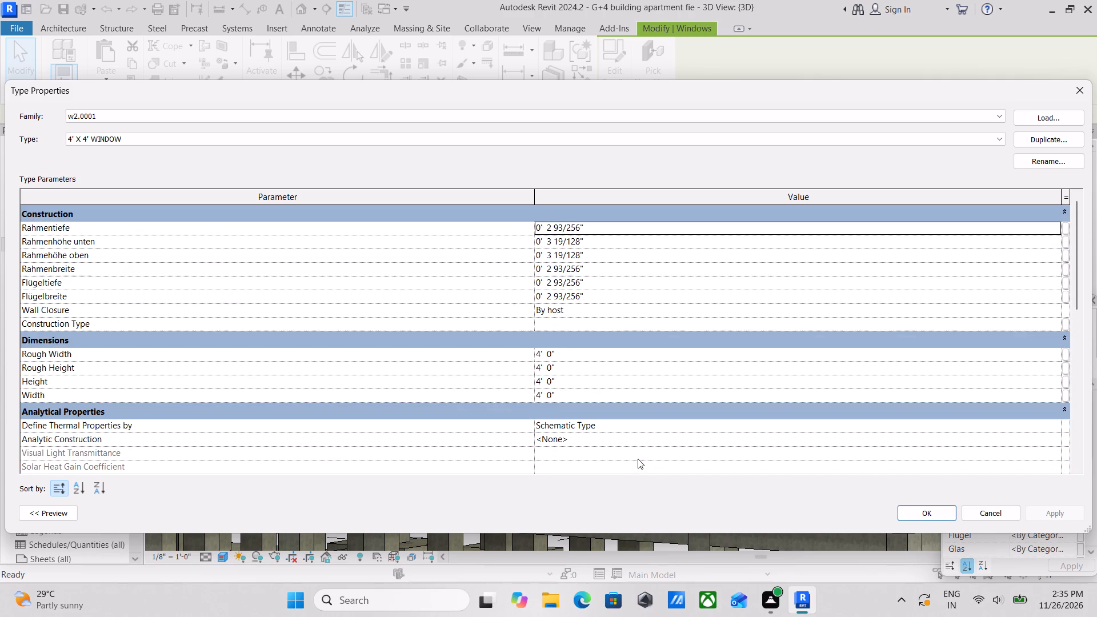
scroll(638, 459, up, 4)
scroll(716, 377, up, 2)
click(1079, 97)
scroll(643, 437, up, 5)
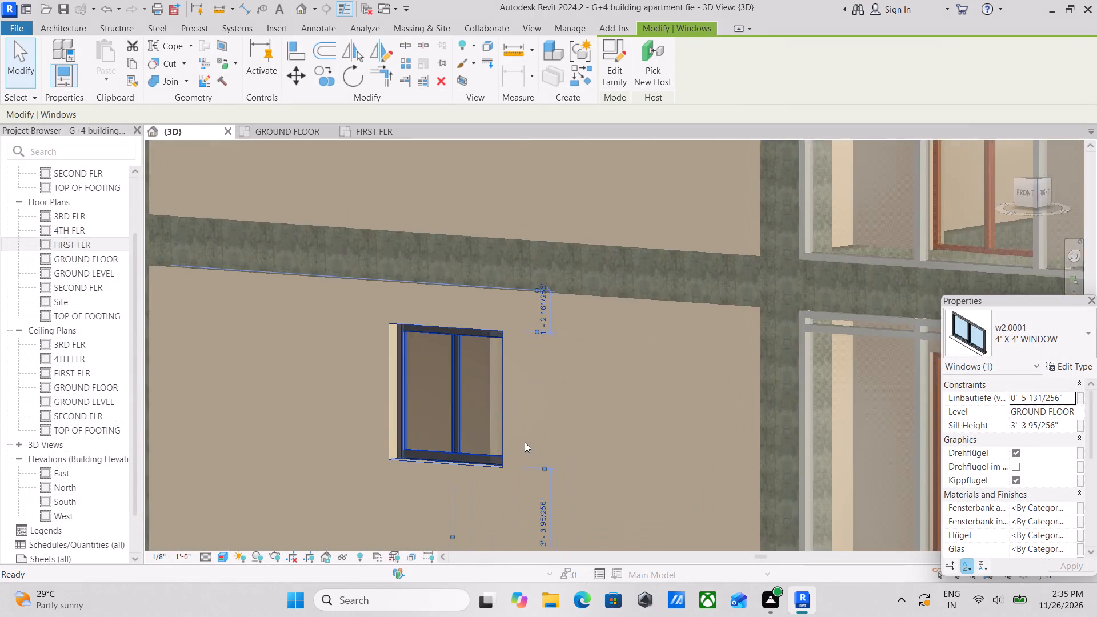
scroll(506, 438, up, 4)
scroll(384, 356, up, 4)
scroll(403, 343, down, 12)
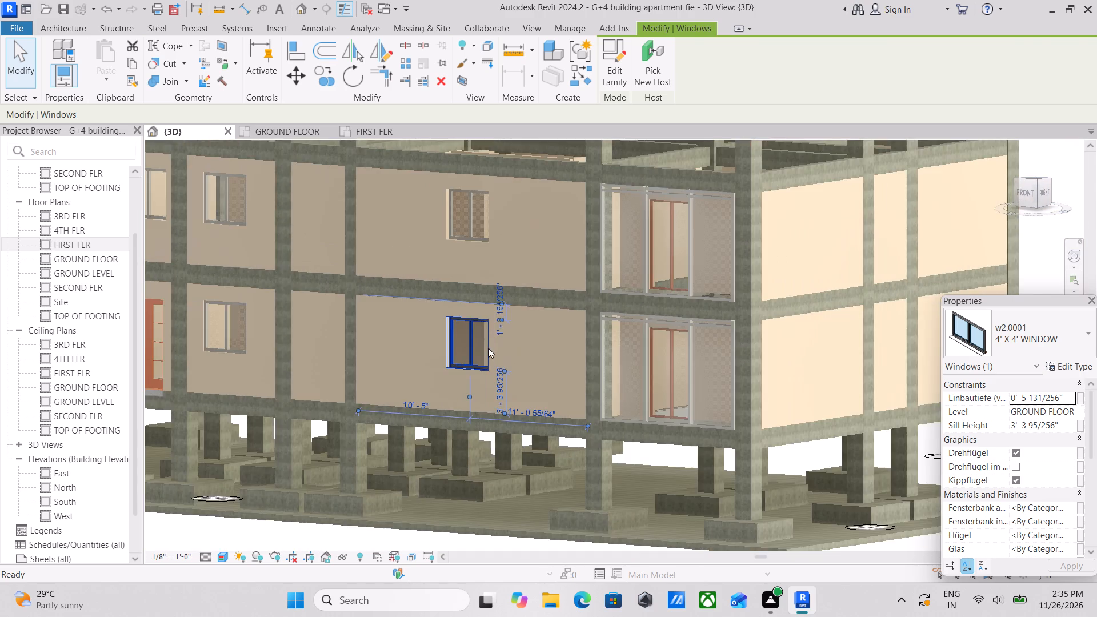
scroll(488, 348, down, 8)
Change the ground-floor floor slab at the double entrance door to the type white MARBLE FLOORING 6" 2.
shift+middle_drag(489, 356, 597, 387)
middle_drag(457, 371, 630, 387)
shift+middle_drag(452, 379, 528, 396)
scroll(422, 412, up, 6)
shift+middle_drag(372, 407, 325, 359)
middle_drag(520, 344, 495, 375)
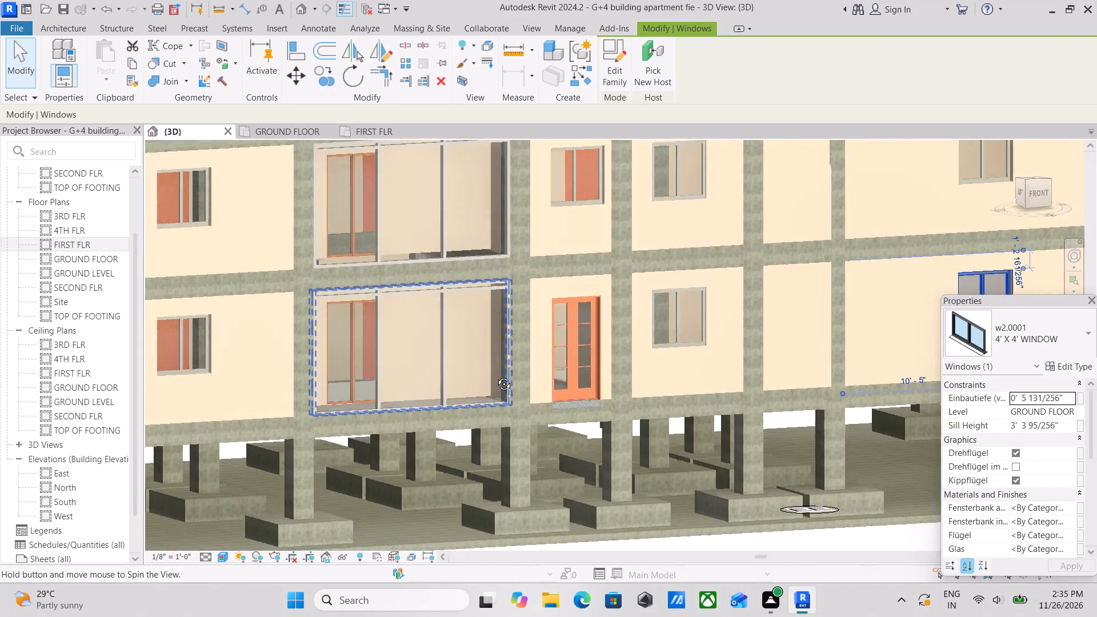
middle_drag(495, 375, 485, 383)
middle_drag(614, 350, 564, 386)
shift+middle_drag(612, 350, 587, 360)
scroll(594, 353, up, 8)
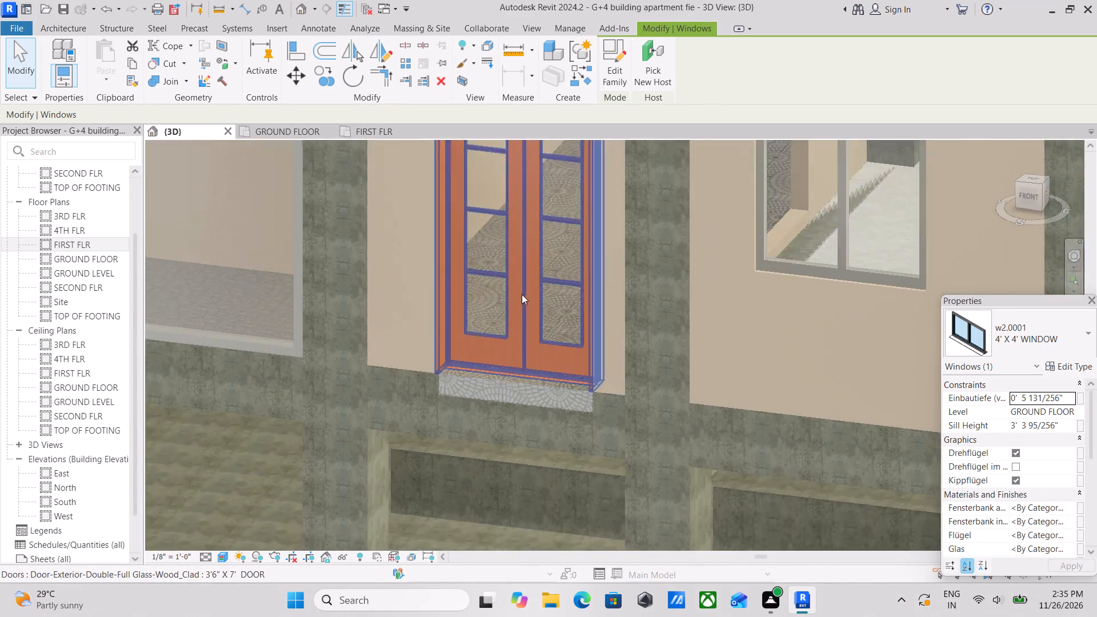
scroll(522, 294, up, 2)
shift+middle_drag(570, 320, 582, 346)
scroll(580, 346, up, 1)
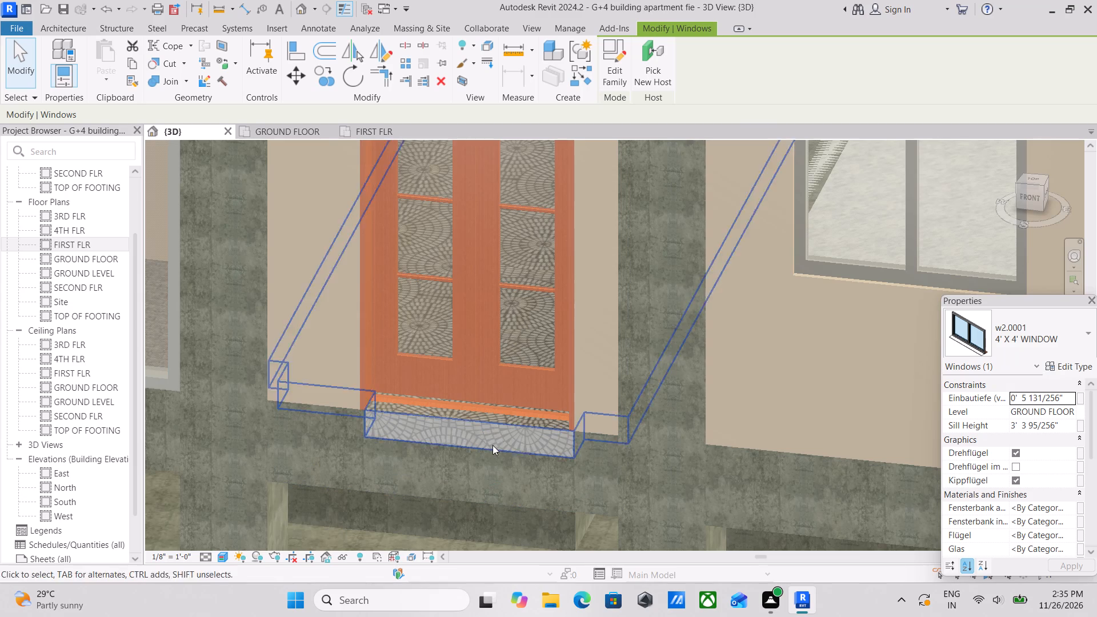
click(487, 426)
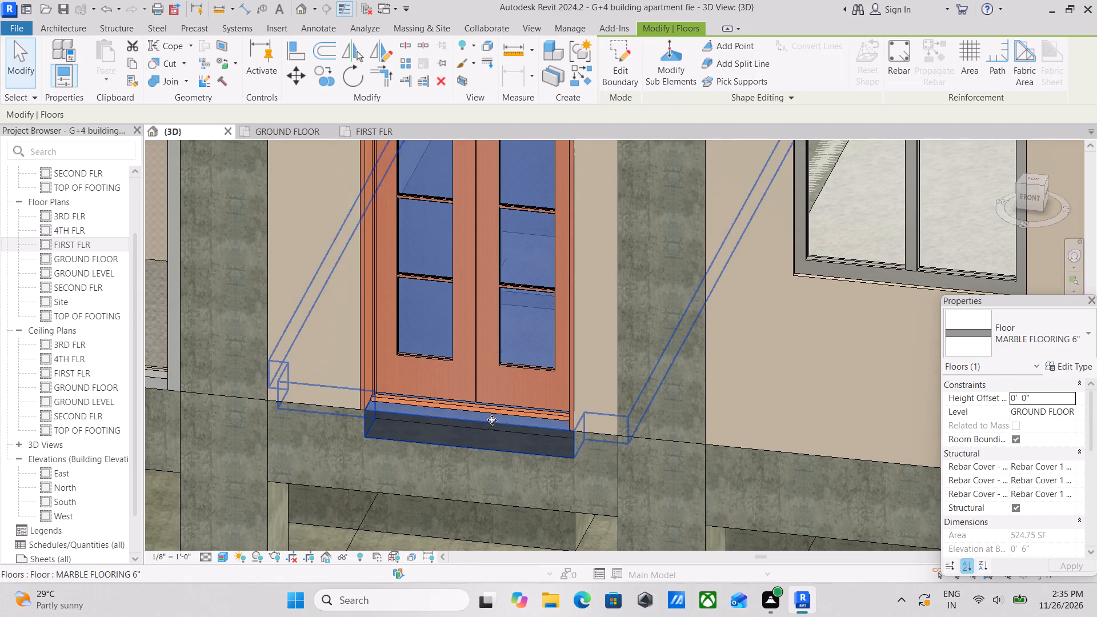
click(1068, 338)
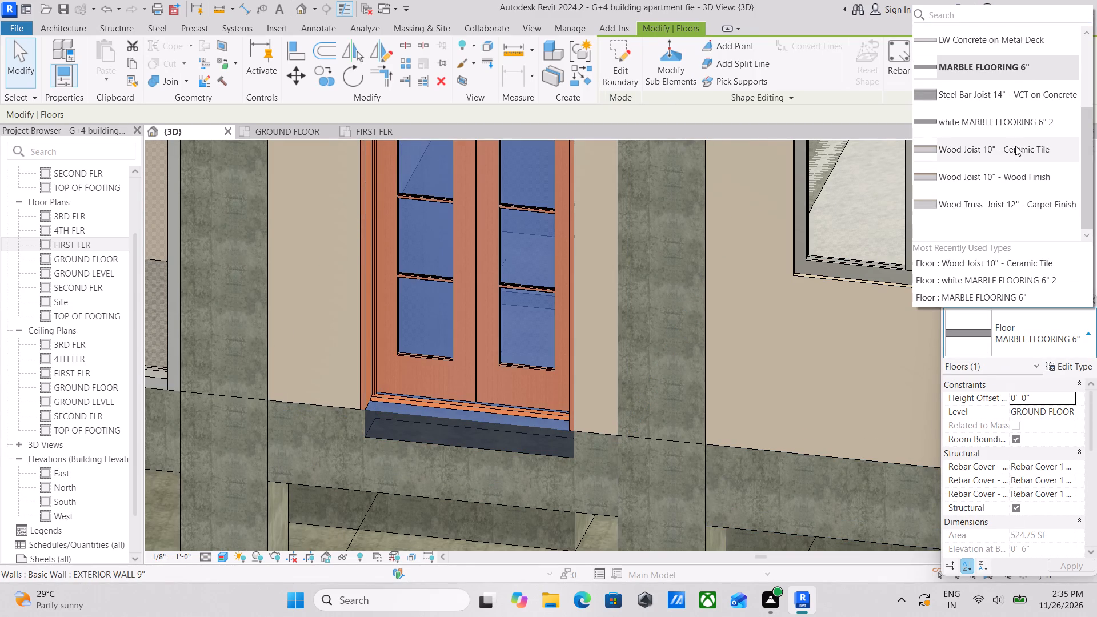
click(990, 277)
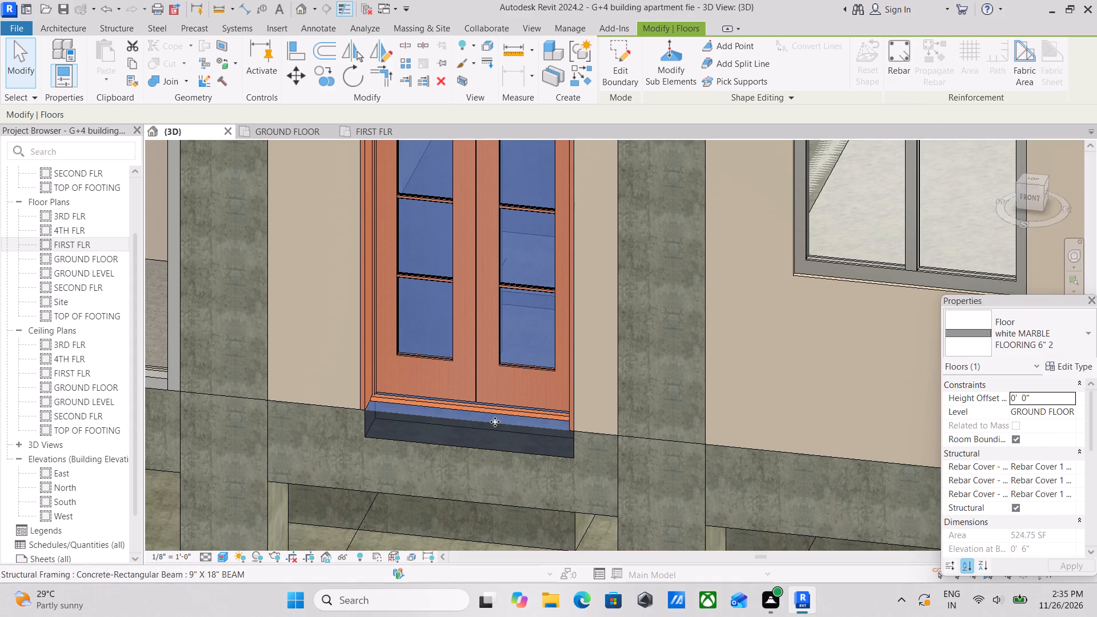
scroll(494, 422, down, 2)
key(Escape)
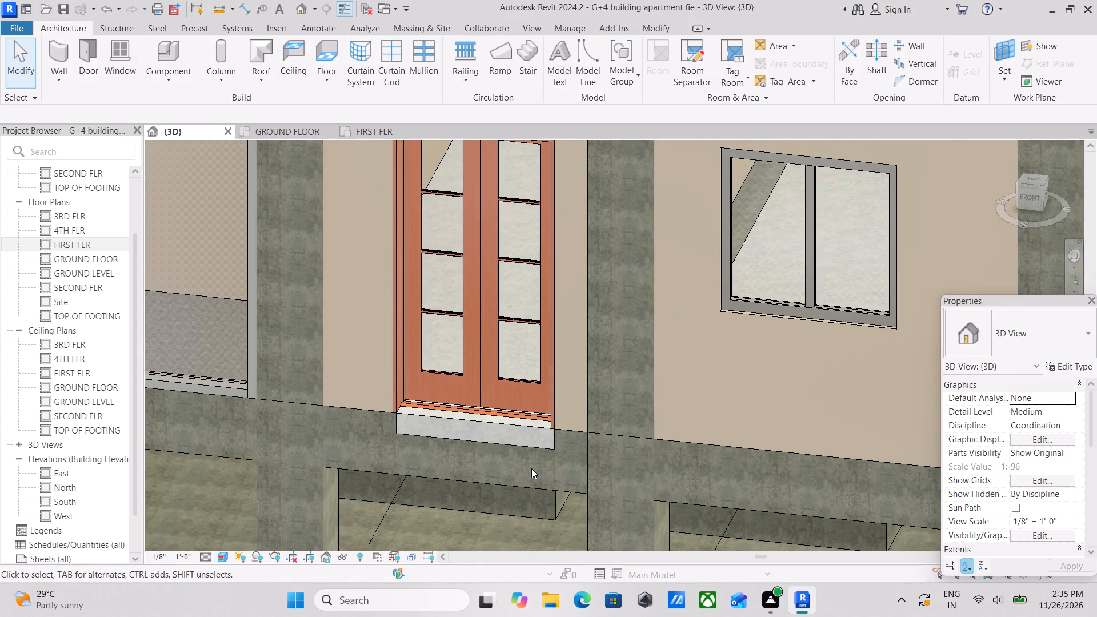
Examine the entrance door's threshold, the verandas and the front facade from different distances and angles.
scroll(505, 414, down, 2)
middle_drag(512, 442, 521, 507)
scroll(510, 457, up, 14)
scroll(486, 450, down, 11)
middle_drag(493, 438, 598, 307)
scroll(598, 307, down, 6)
middle_drag(683, 365, 517, 393)
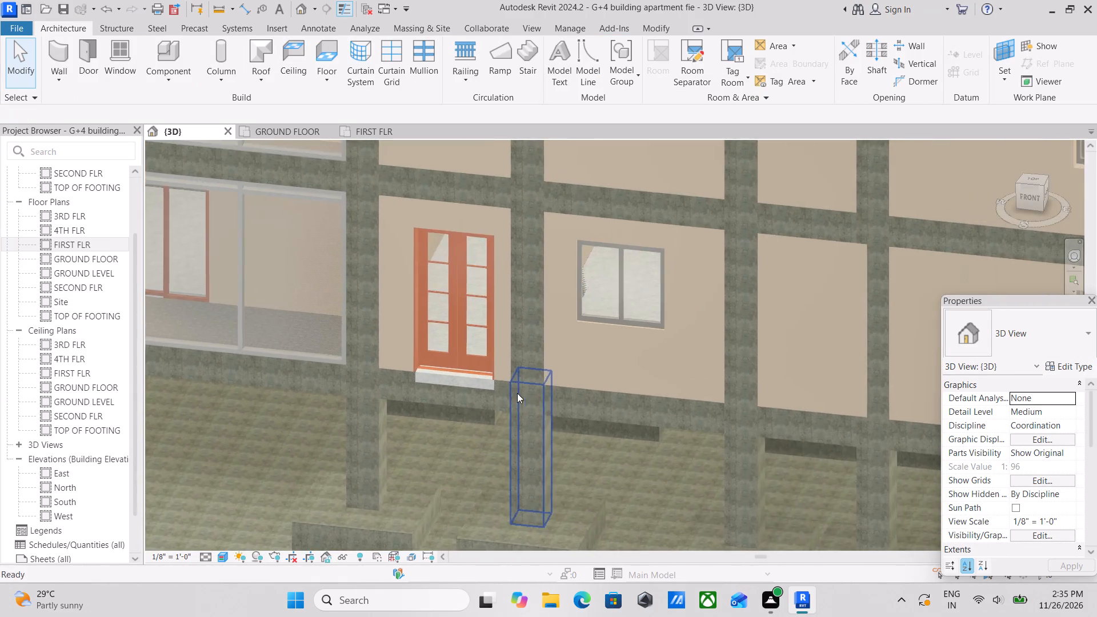
scroll(730, 350, down, 3)
middle_drag(464, 384, 591, 470)
scroll(453, 426, up, 9)
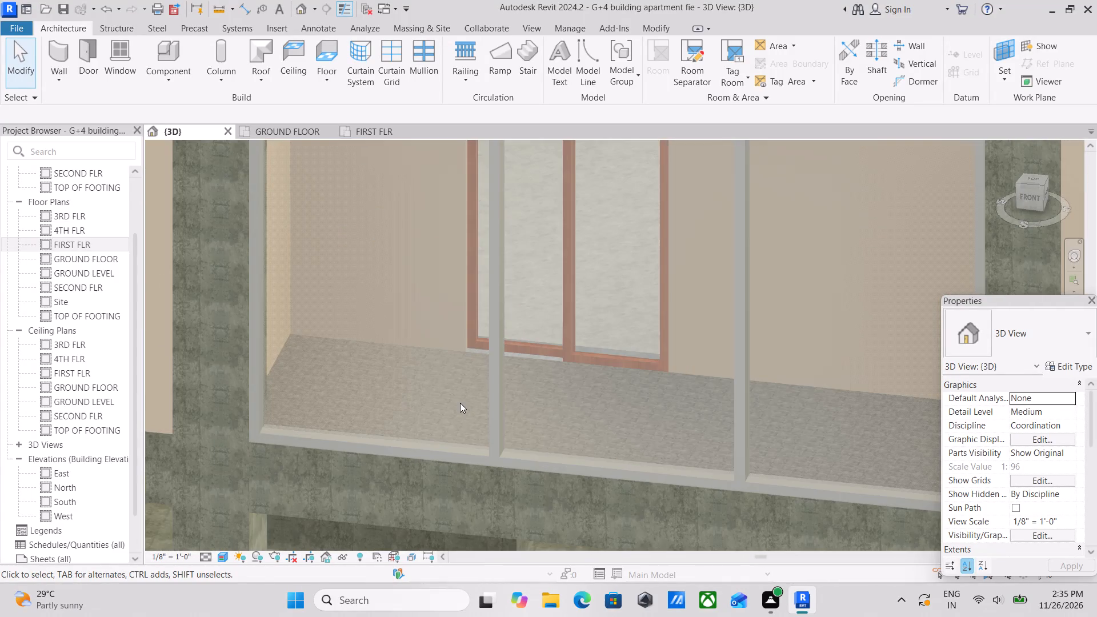
scroll(461, 400, down, 8)
middle_drag(562, 407, 530, 424)
scroll(535, 426, down, 3)
middle_drag(574, 462, 548, 476)
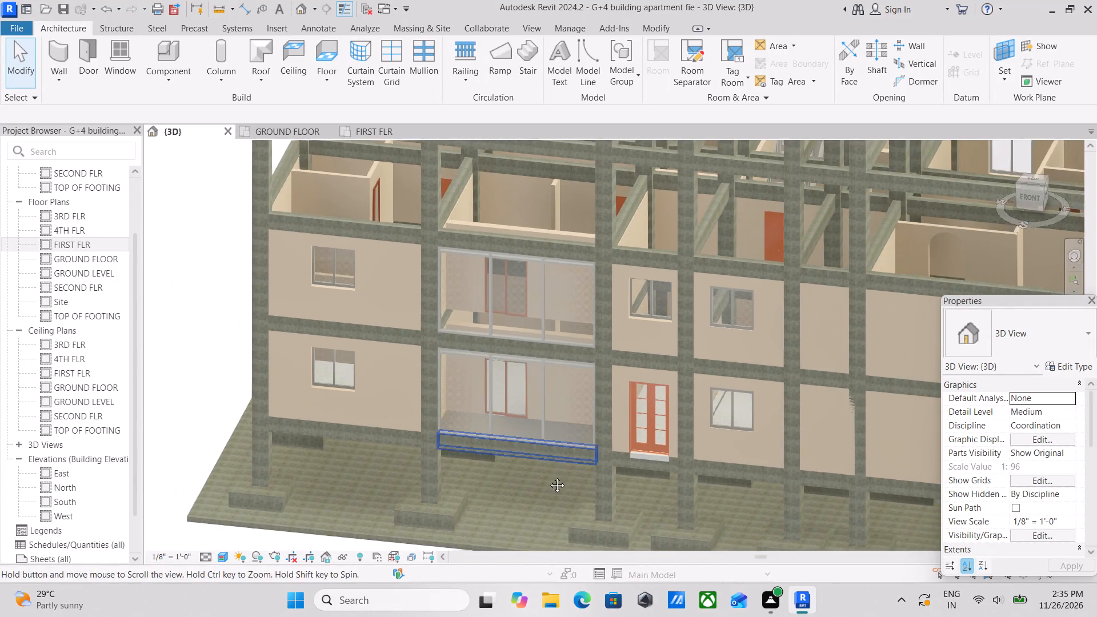
middle_drag(548, 476, 517, 507)
middle_drag(621, 417, 590, 470)
scroll(539, 460, up, 3)
scroll(402, 416, up, 4)
scroll(402, 395, down, 2)
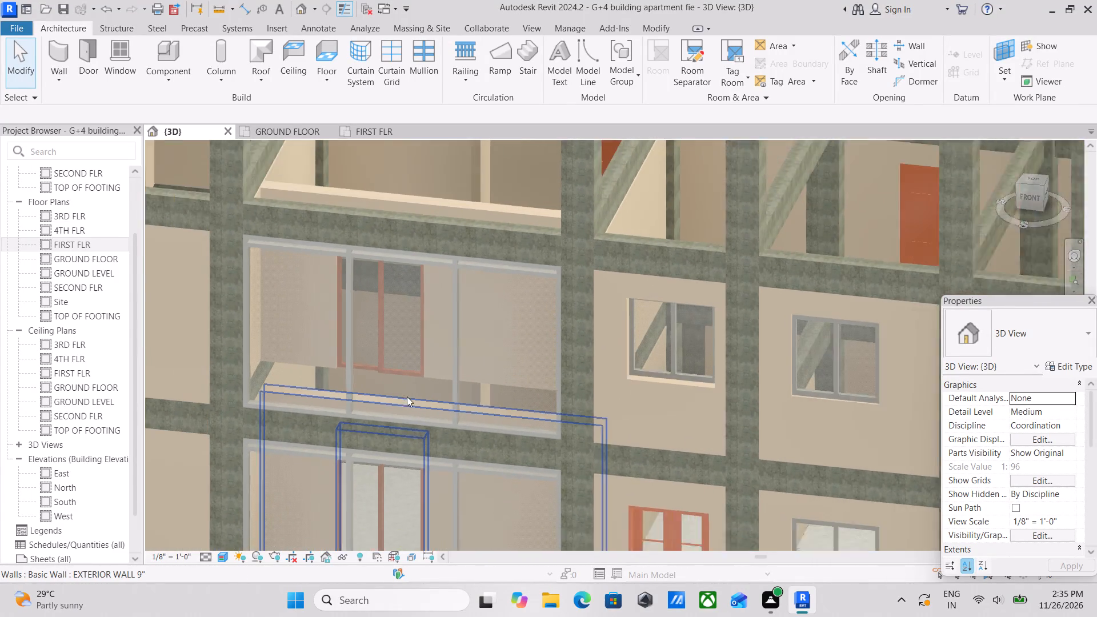
scroll(407, 396, down, 3)
middle_drag(451, 406, 510, 428)
scroll(490, 382, down, 3)
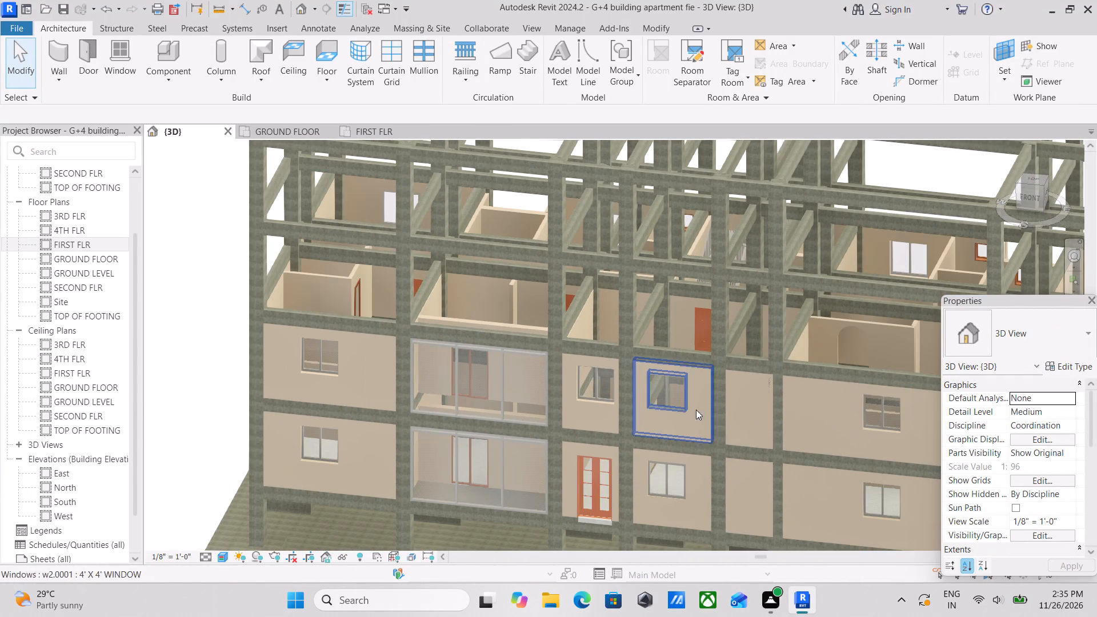
middle_drag(803, 412, 690, 419)
middle_drag(801, 415, 744, 359)
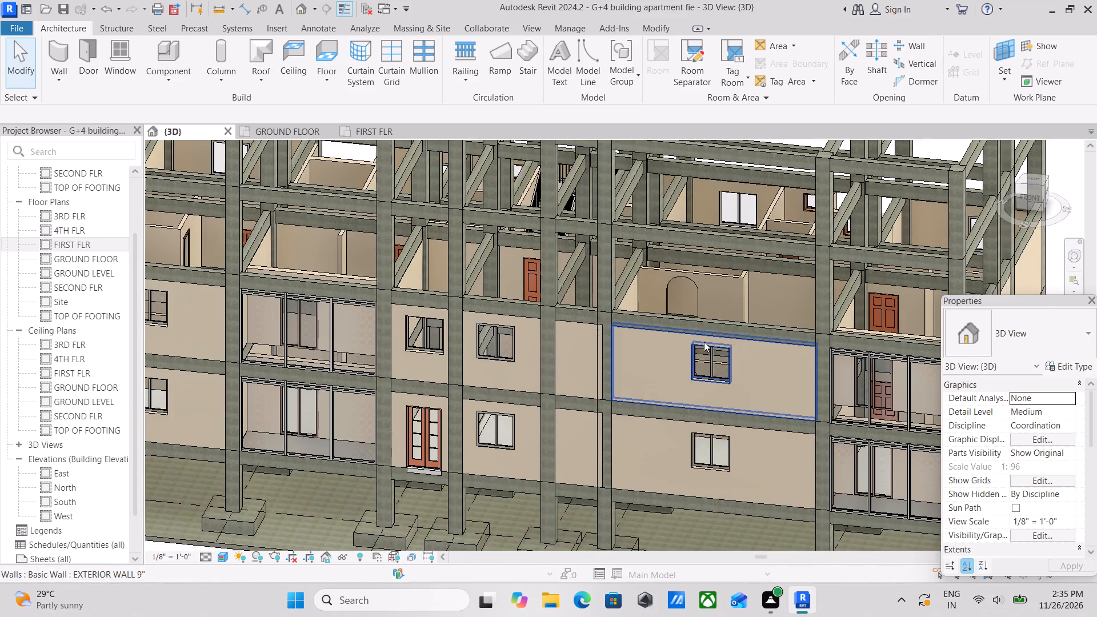
scroll(704, 342, down, 2)
middle_drag(704, 342, 720, 339)
scroll(675, 425, up, 2)
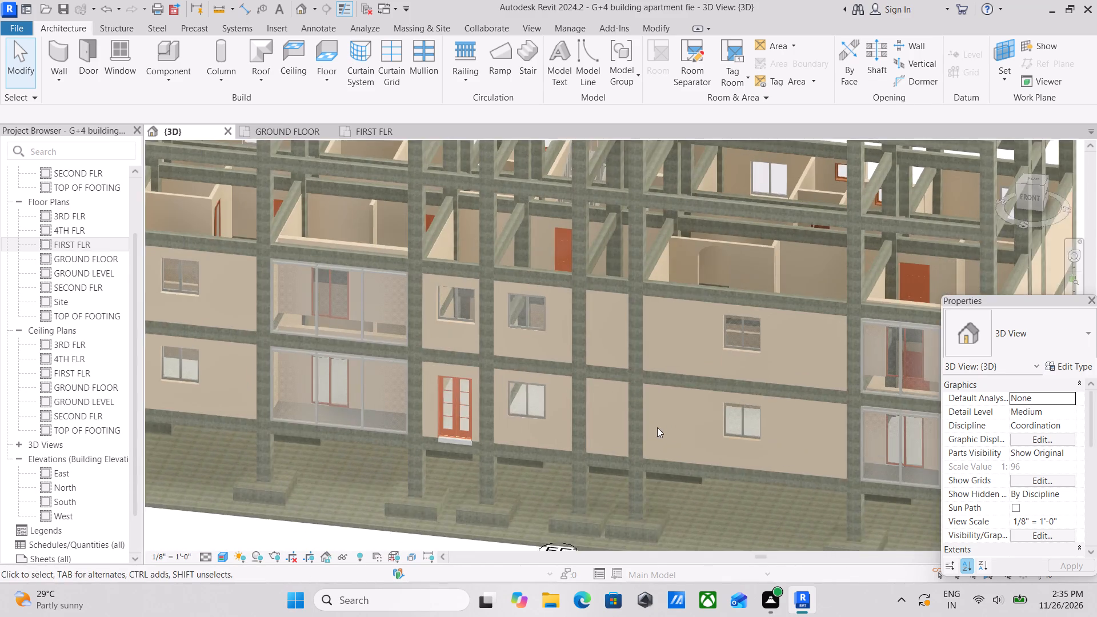
scroll(657, 424, down, 1)
middle_drag(657, 419, 587, 396)
scroll(640, 410, down, 1)
middle_drag(572, 451, 683, 387)
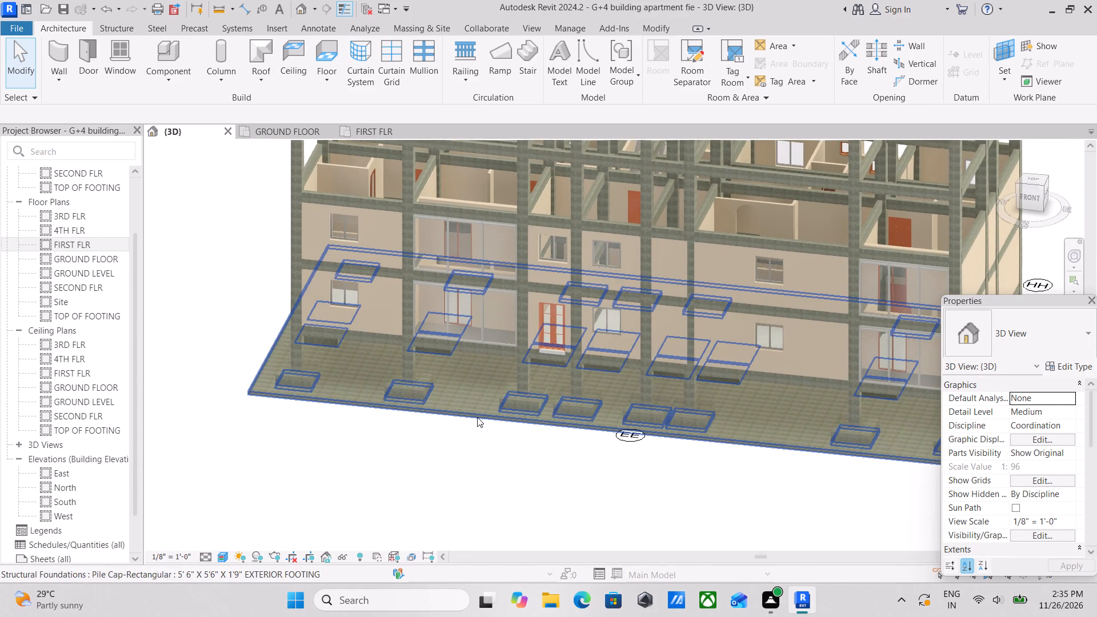
middle_drag(497, 387, 563, 386)
Examine the ground-floor veranda up close, including its tiled floor, the sliding door's base and the storefront curtain wall.
scroll(421, 274, up, 4)
scroll(634, 319, up, 4)
scroll(633, 418, up, 10)
scroll(537, 406, down, 5)
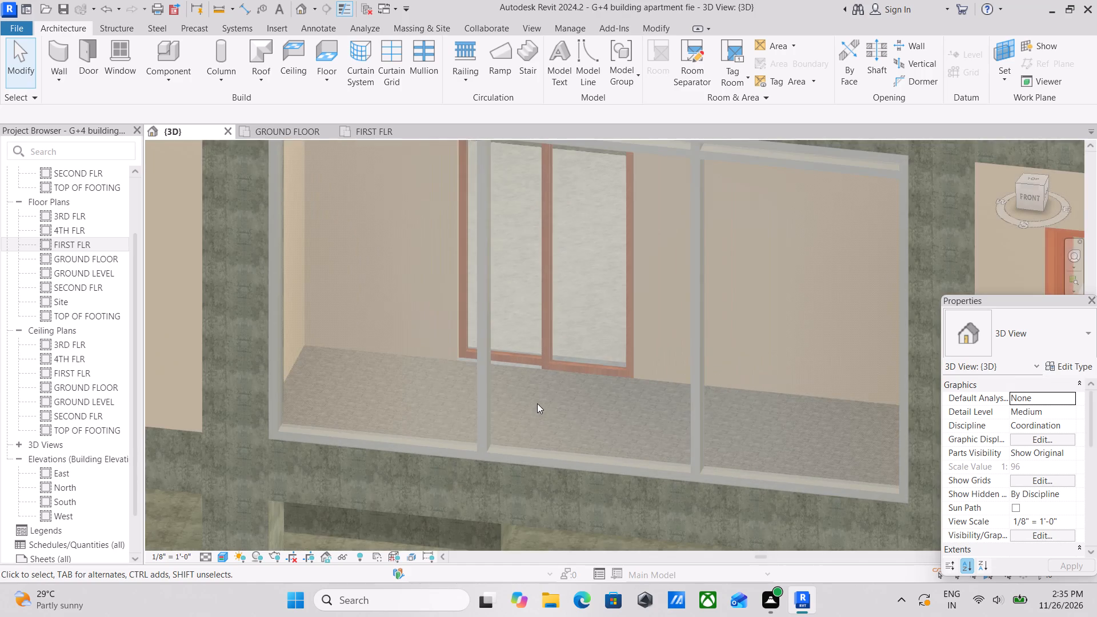
scroll(539, 400, down, 3)
scroll(555, 363, up, 13)
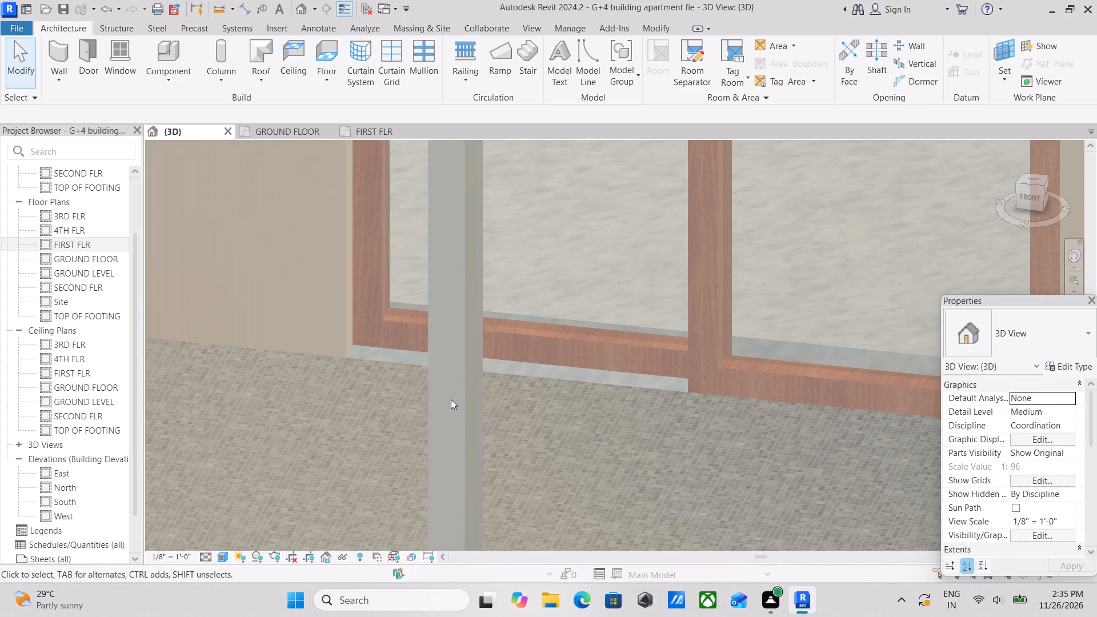
scroll(451, 399, down, 3)
scroll(677, 389, up, 2)
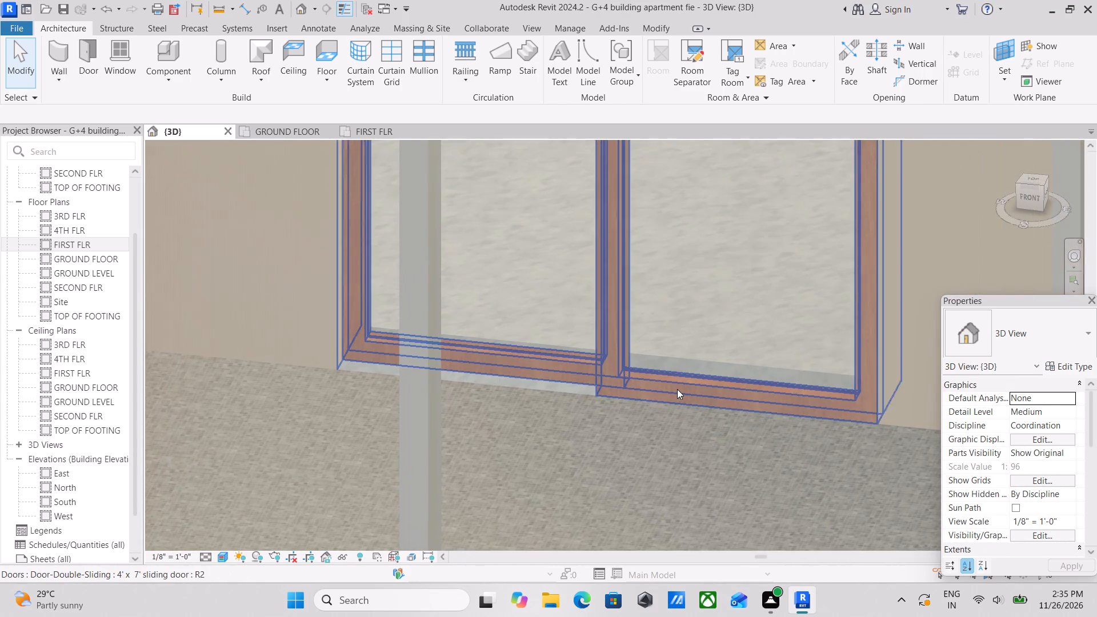
scroll(677, 389, down, 7)
middle_drag(646, 372, 632, 361)
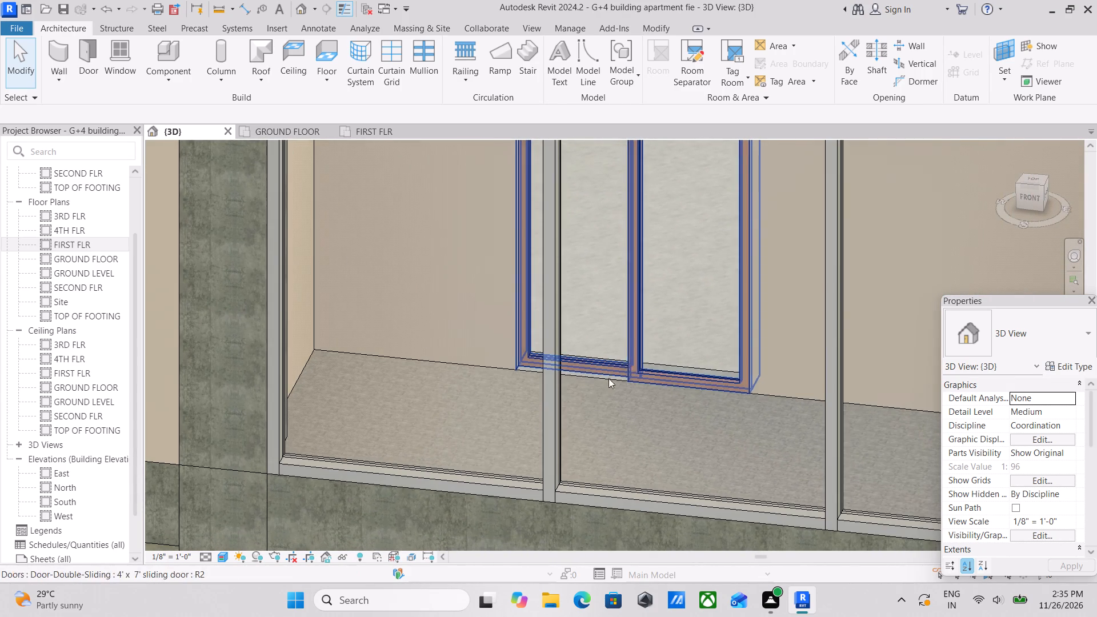
click(495, 474)
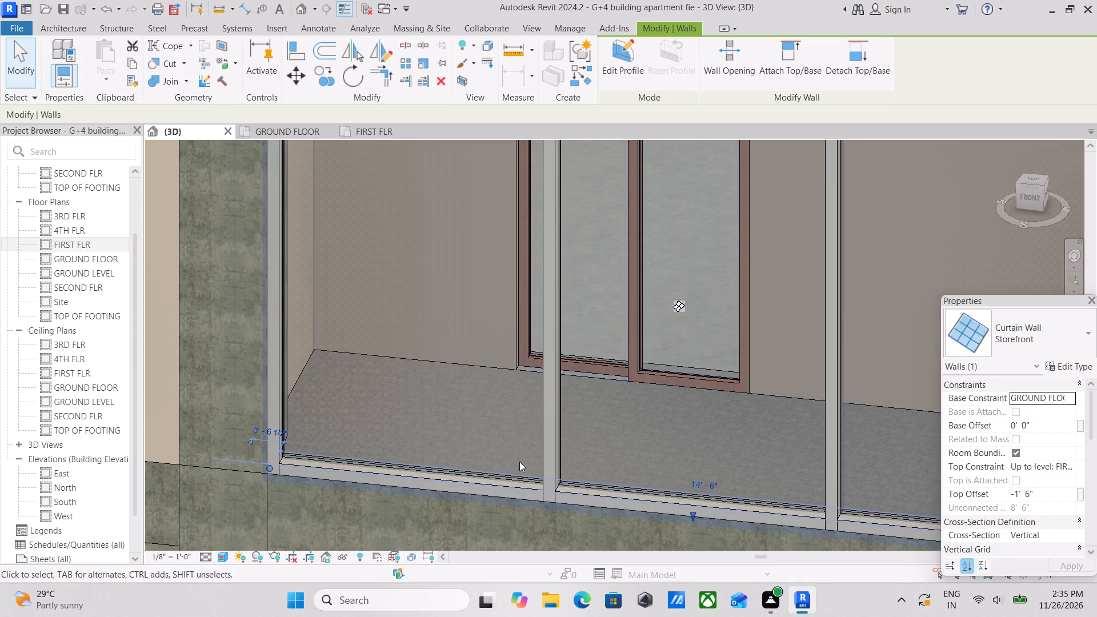
scroll(531, 458, down, 2)
middle_drag(531, 458, 515, 398)
key(Escape)
middle_drag(693, 427, 517, 374)
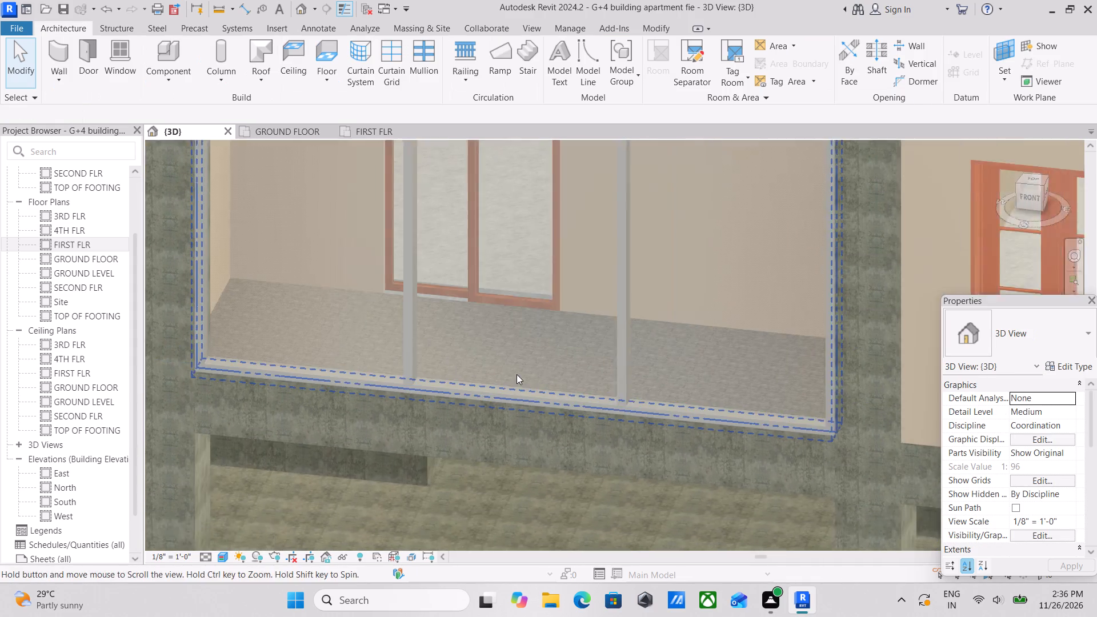
middle_drag(517, 374, 527, 378)
scroll(739, 402, up, 8)
scroll(626, 403, down, 3)
middle_drag(632, 403, 729, 311)
scroll(643, 395, down, 1)
scroll(736, 306, up, 1)
scroll(736, 306, down, 10)
middle_drag(708, 271, 687, 370)
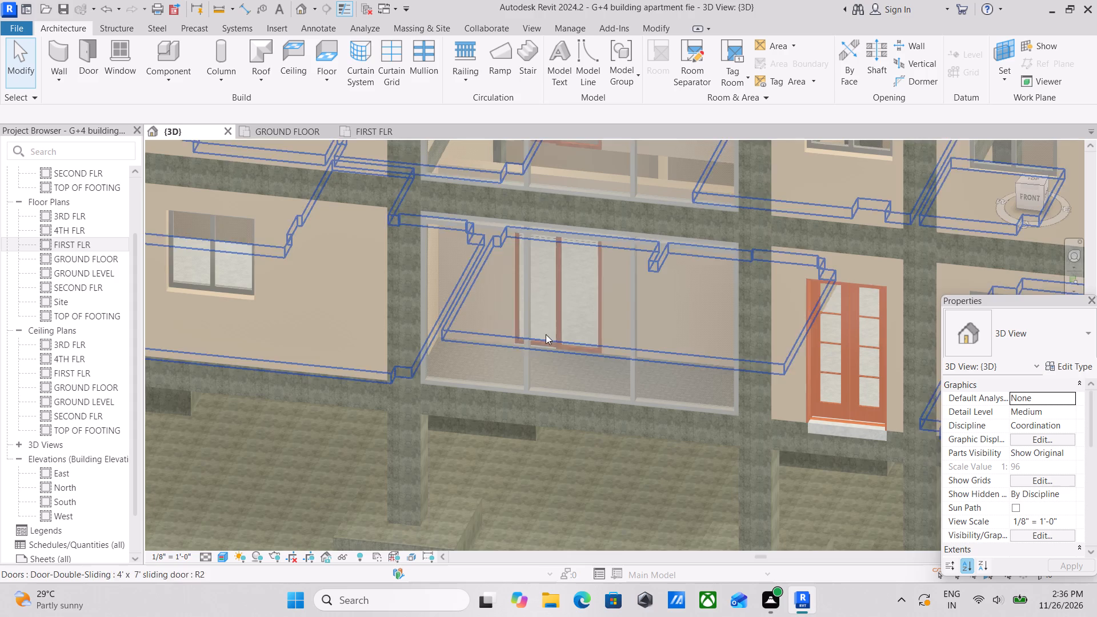
Examine the ground-floor veranda's tiled floor at the sliding door, followed by the front facade and the whole building.
scroll(557, 327, up, 9)
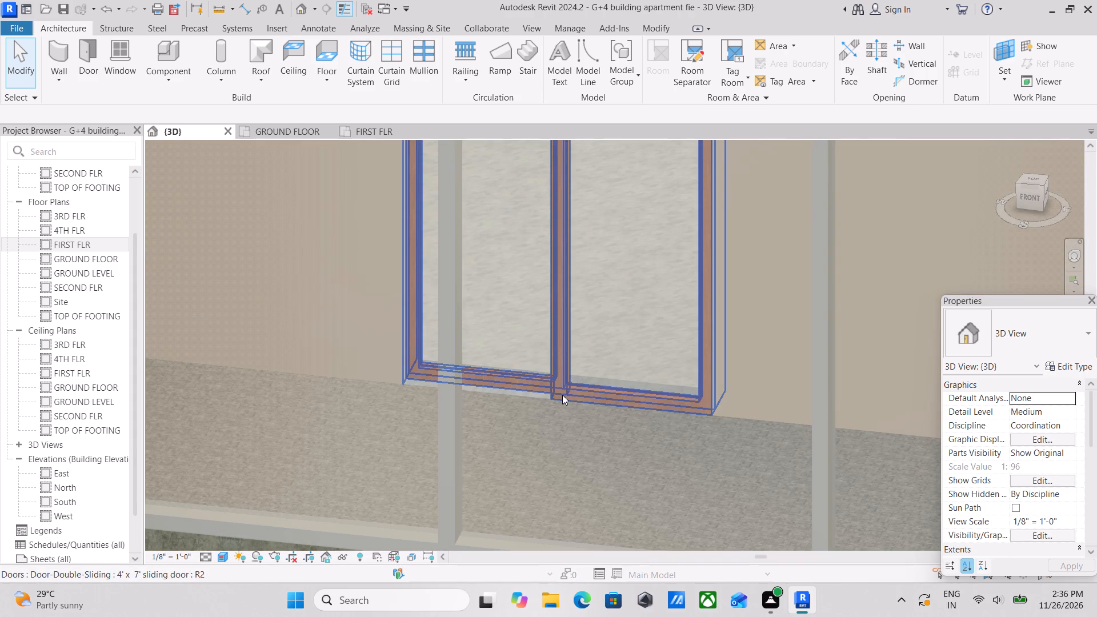
scroll(502, 404, up, 14)
scroll(363, 368, up, 5)
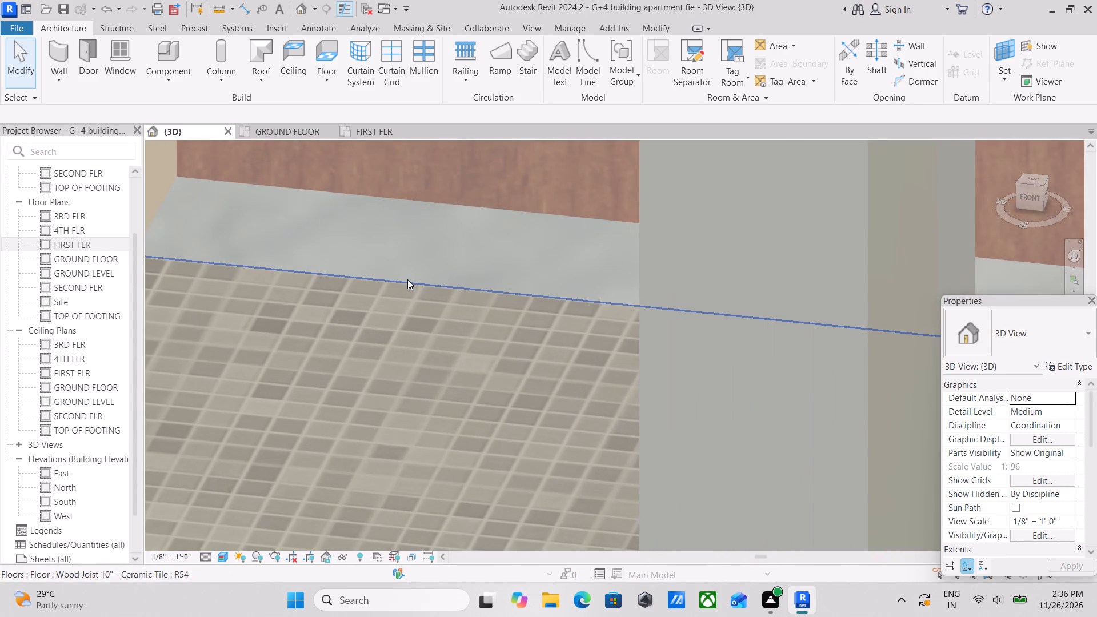
scroll(408, 277, down, 20)
scroll(408, 277, down, 8)
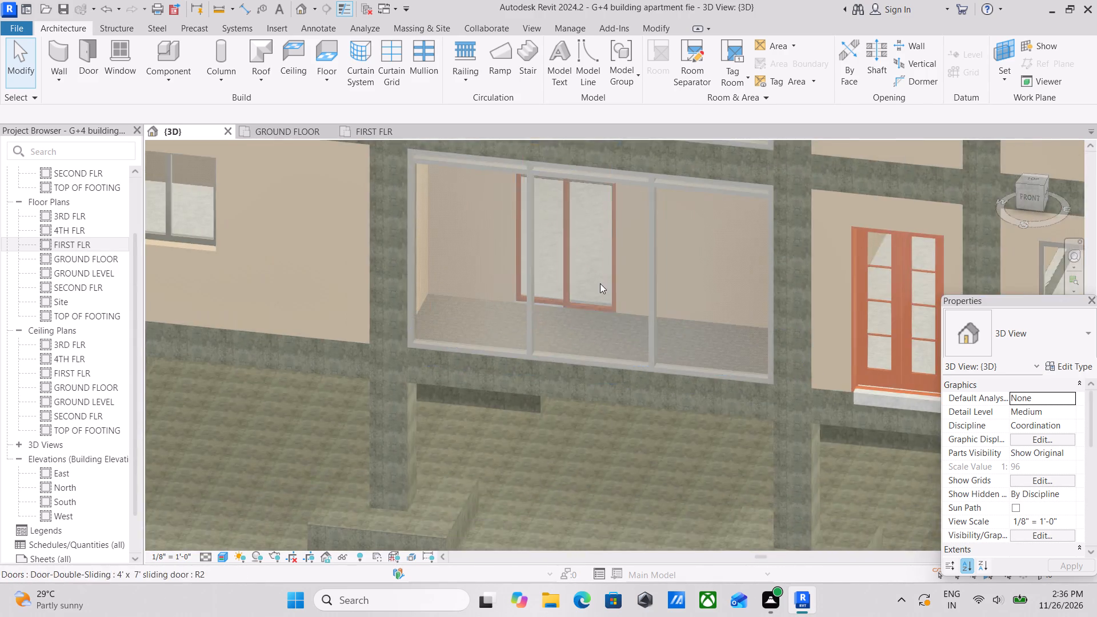
scroll(600, 283, down, 2)
middle_drag(600, 283, 616, 444)
scroll(616, 339, down, 3)
middle_drag(616, 339, 618, 408)
scroll(618, 408, up, 5)
scroll(613, 359, down, 3)
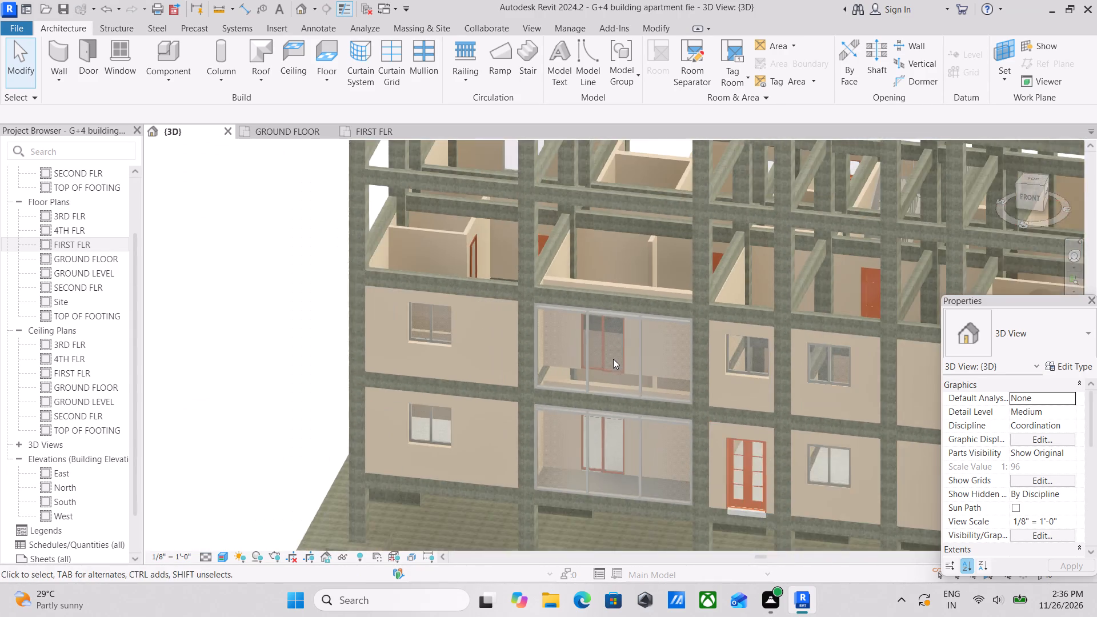
scroll(613, 359, down, 4)
middle_drag(640, 388, 540, 373)
middle_drag(900, 438, 751, 397)
scroll(750, 386, up, 2)
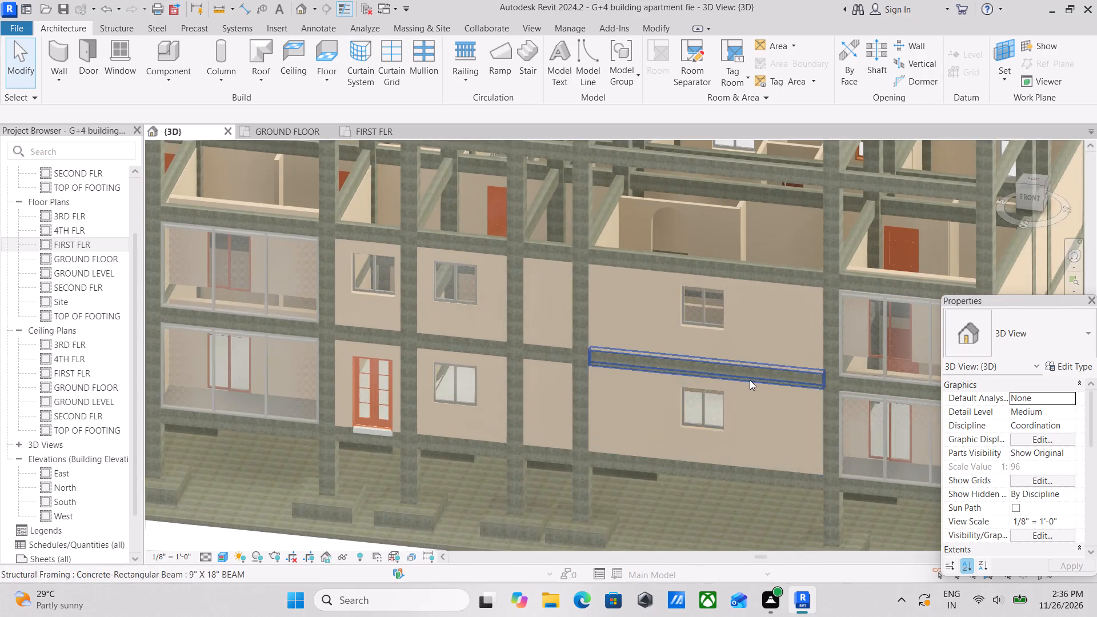
scroll(750, 378, down, 5)
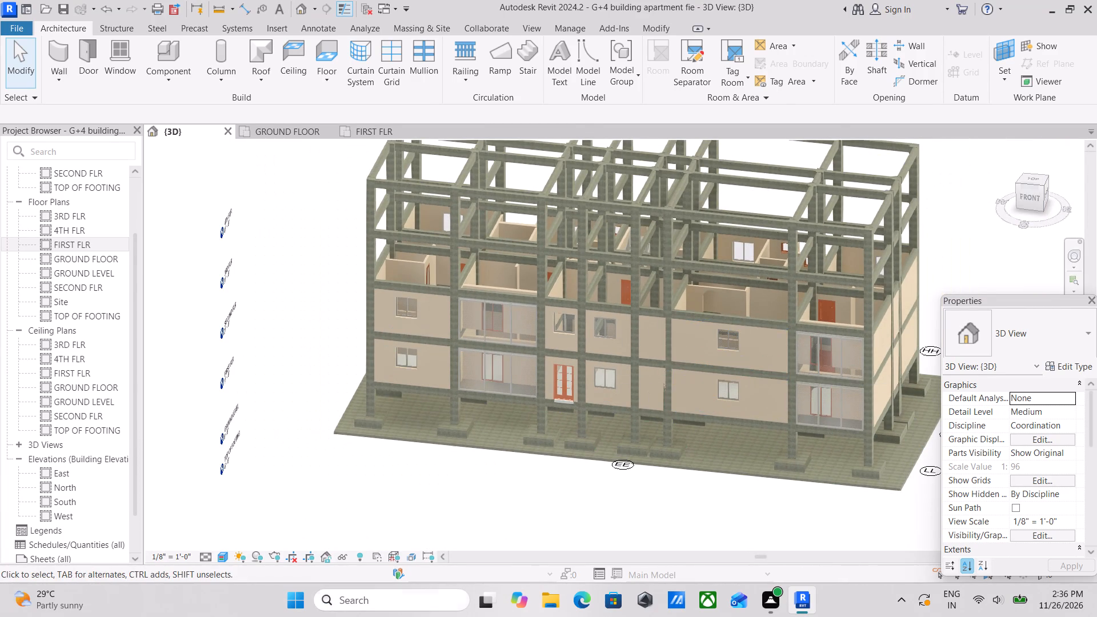
Set the 3D view's visual style to Hidden Line and view the building's front facade.
click(217, 561)
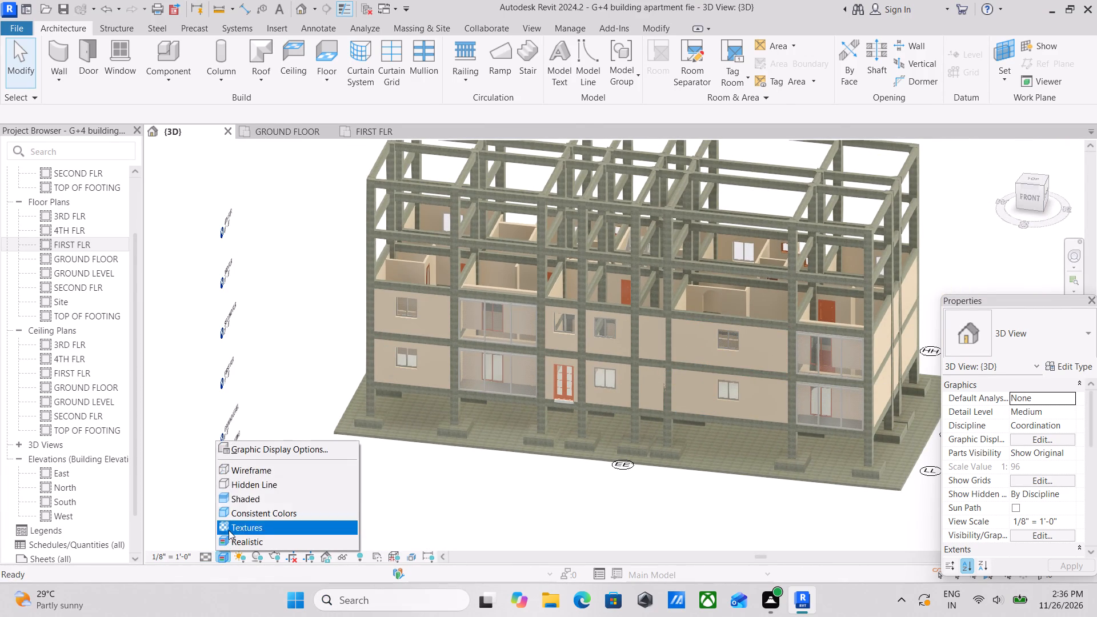
click(273, 487)
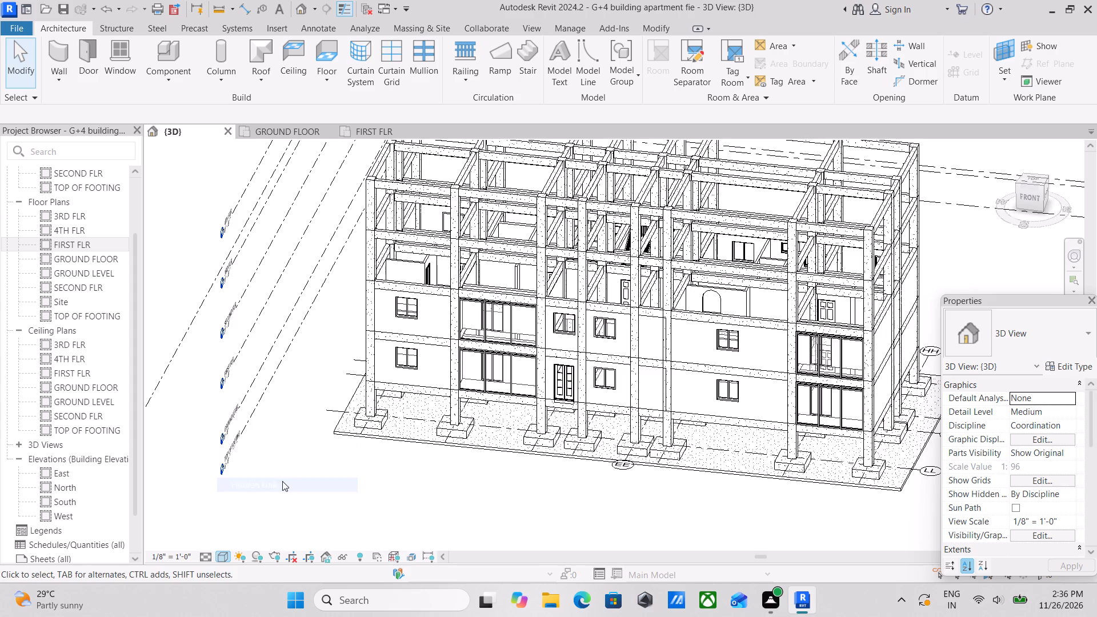
scroll(573, 426, up, 4)
scroll(572, 400, down, 3)
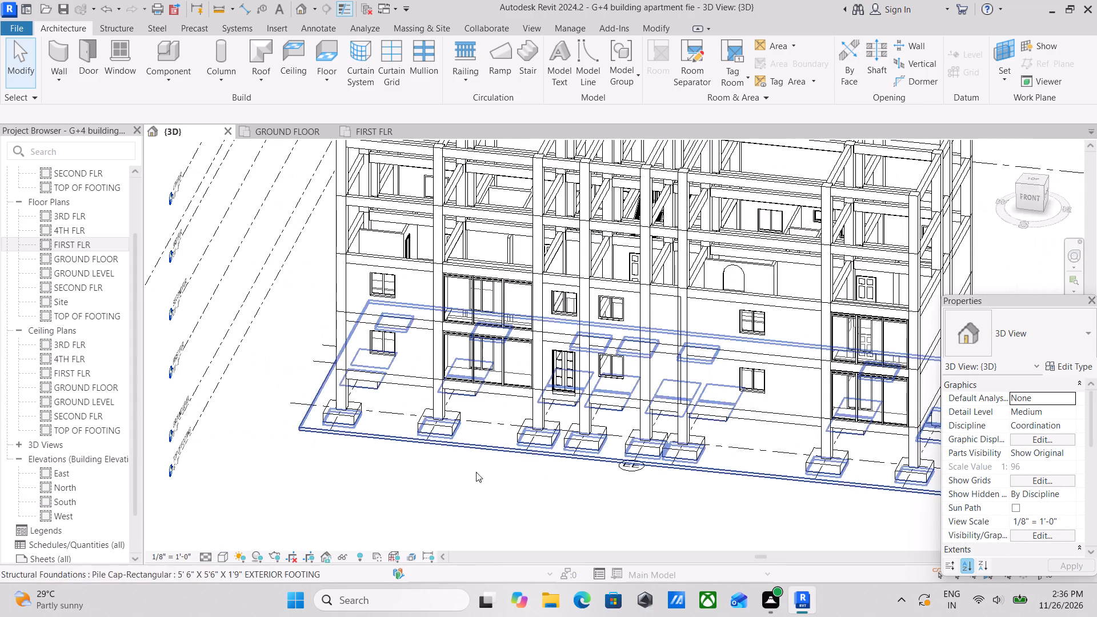
scroll(508, 433, down, 2)
middle_drag(514, 436, 495, 507)
scroll(645, 415, up, 2)
scroll(666, 400, down, 1)
middle_drag(666, 400, 672, 439)
Open the GROUND FLOOR plan and set its visual style to Shaded.
click(283, 129)
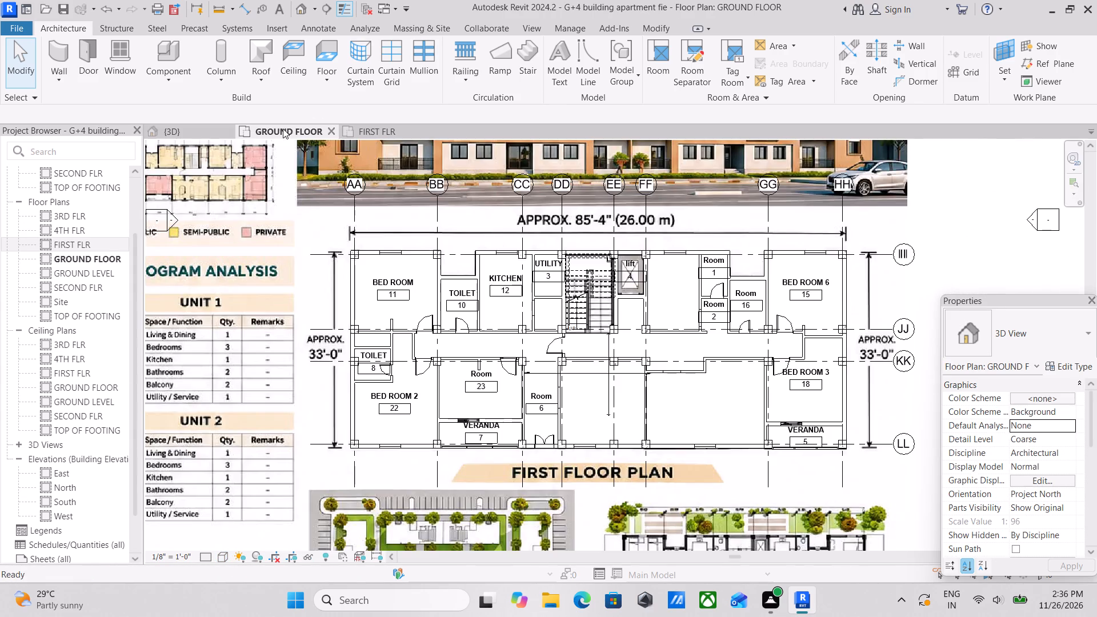
scroll(683, 422, down, 2)
middle_drag(688, 417, 744, 391)
scroll(748, 387, up, 2)
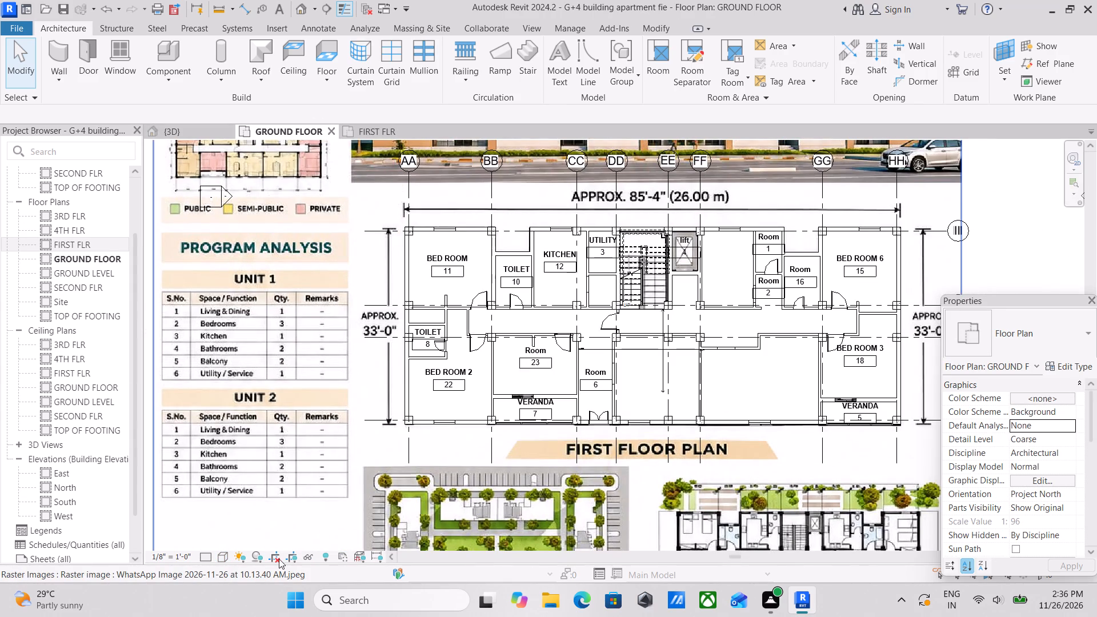
click(219, 560)
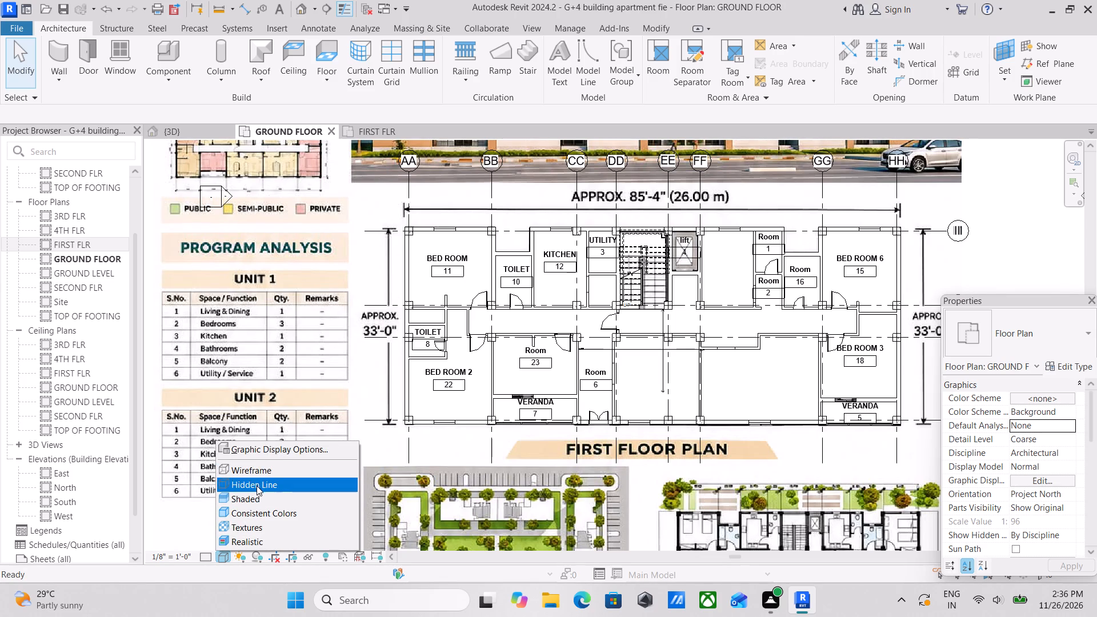
click(250, 503)
Examine the floor coverage across the shaded ground-floor plan, including the corridor, stair, lift, bedrooms and verandas.
scroll(752, 389, up, 2)
middle_drag(746, 390, 732, 486)
scroll(617, 411, up, 3)
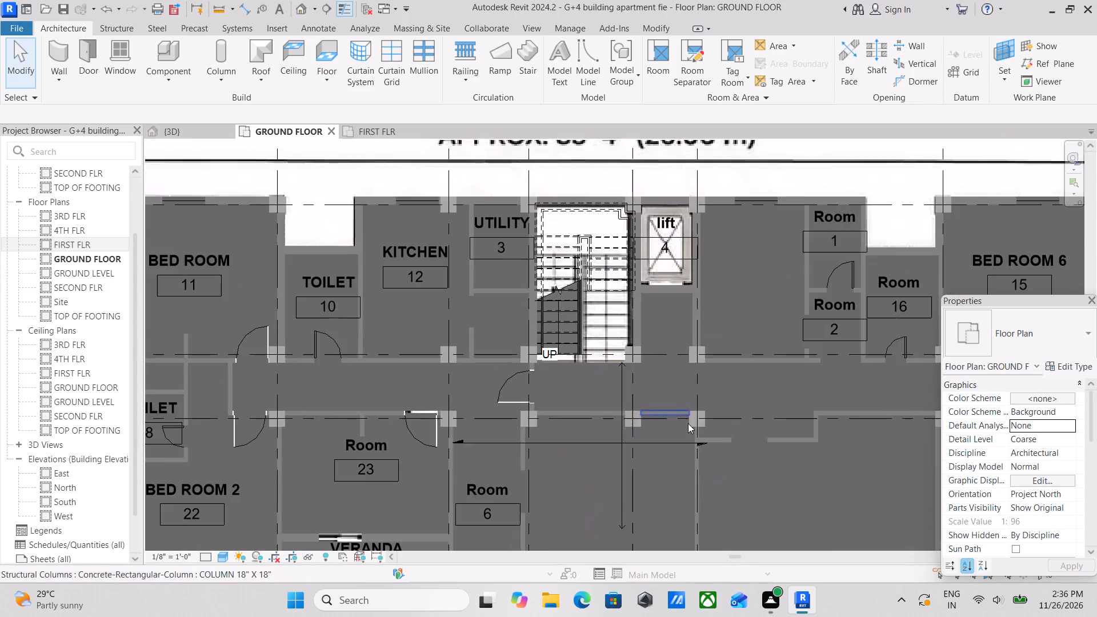
scroll(798, 435, down, 2)
middle_drag(798, 435, 747, 403)
scroll(704, 412, up, 7)
scroll(840, 398, down, 4)
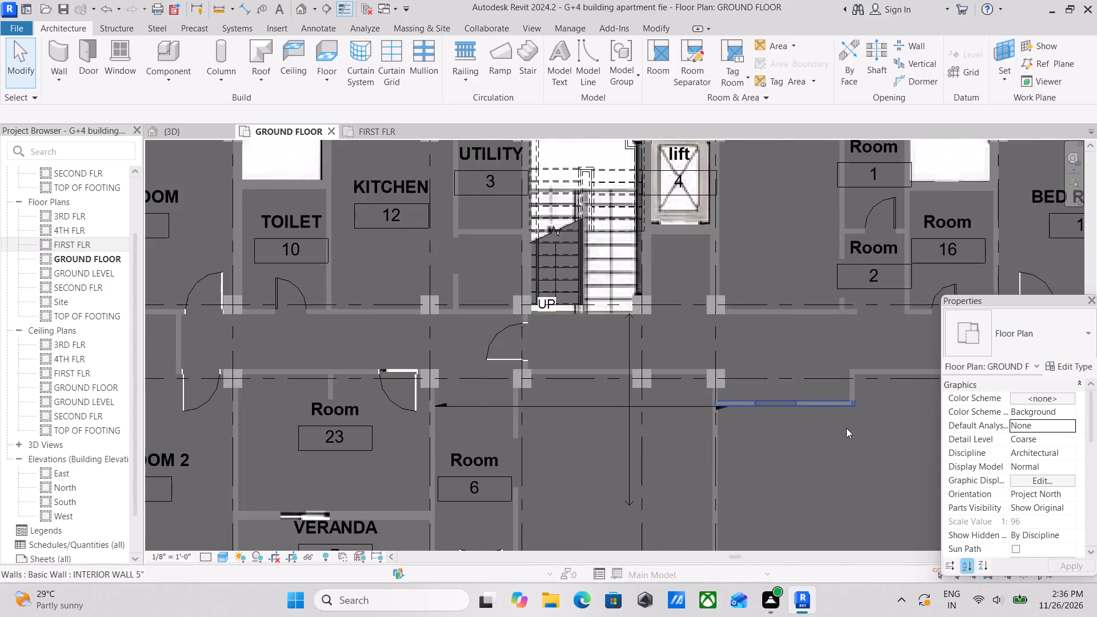
scroll(846, 428, down, 2)
middle_drag(841, 430, 799, 399)
scroll(696, 452, up, 2)
scroll(794, 423, down, 1)
middle_drag(788, 423, 610, 442)
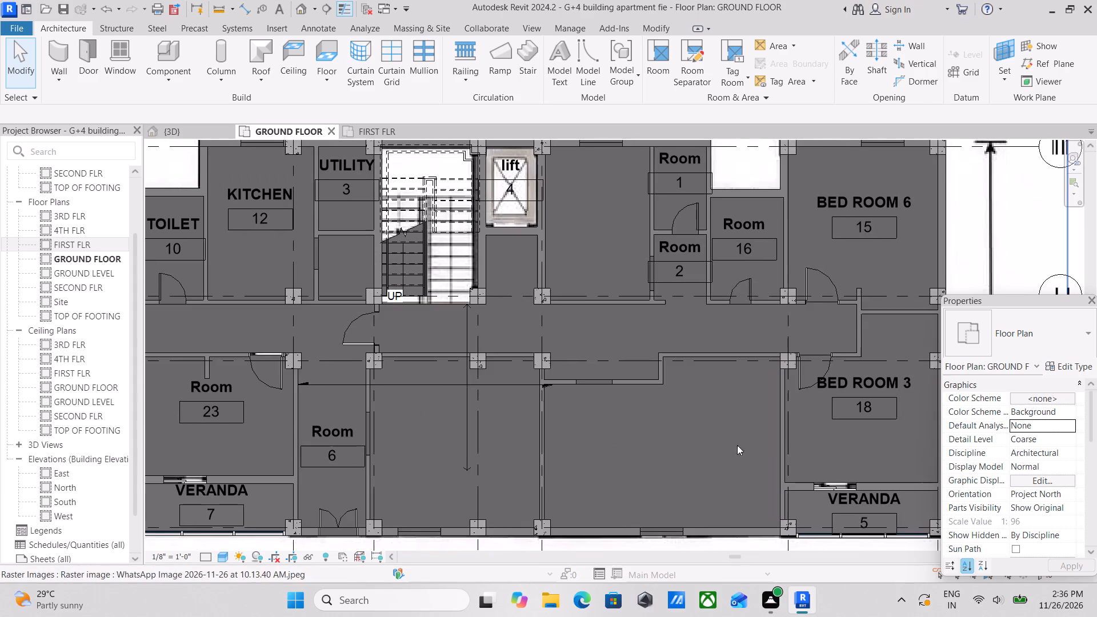
middle_drag(796, 447, 799, 436)
middle_drag(763, 451, 696, 458)
scroll(691, 462, down, 1)
middle_drag(691, 462, 700, 454)
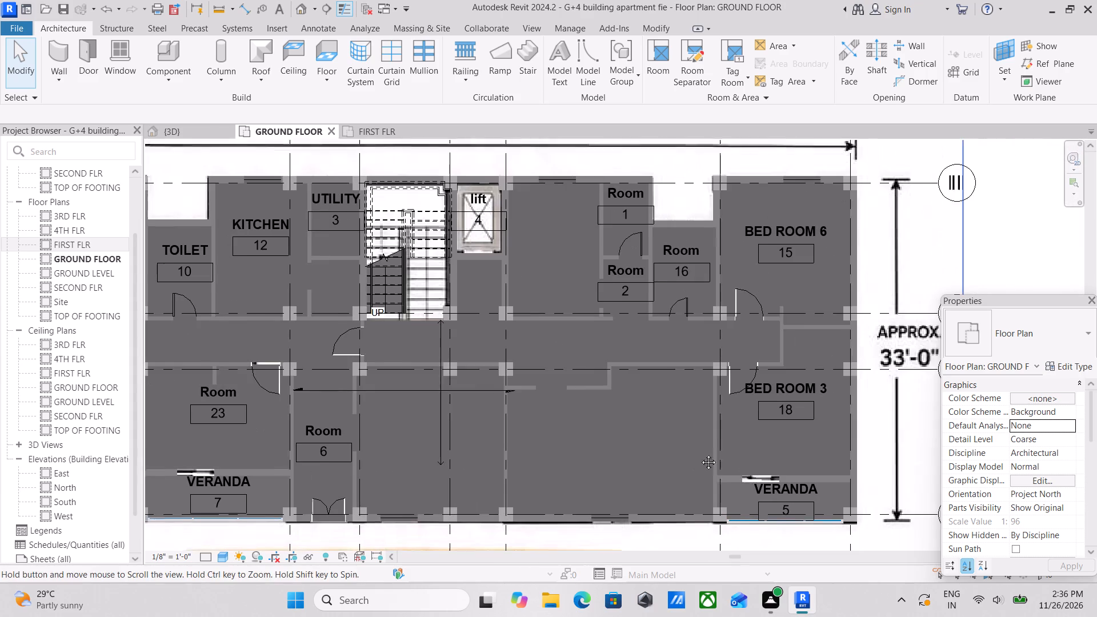
middle_drag(700, 454, 711, 448)
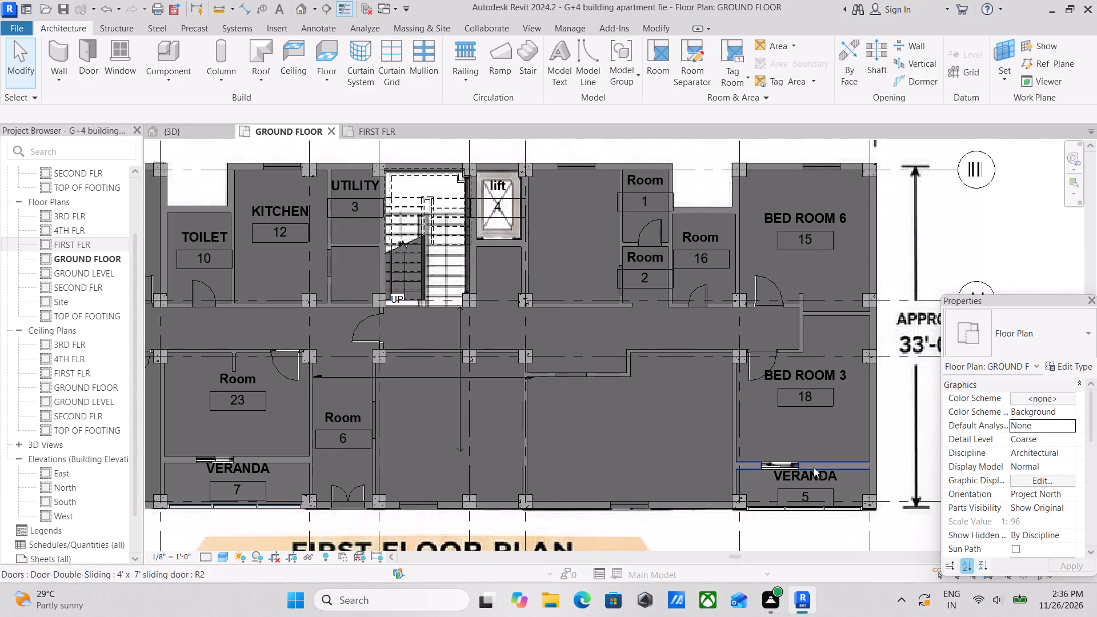
middle_drag(782, 487, 879, 446)
middle_drag(686, 426, 810, 514)
middle_drag(778, 475, 791, 512)
middle_drag(854, 450, 780, 455)
middle_drag(678, 463, 787, 462)
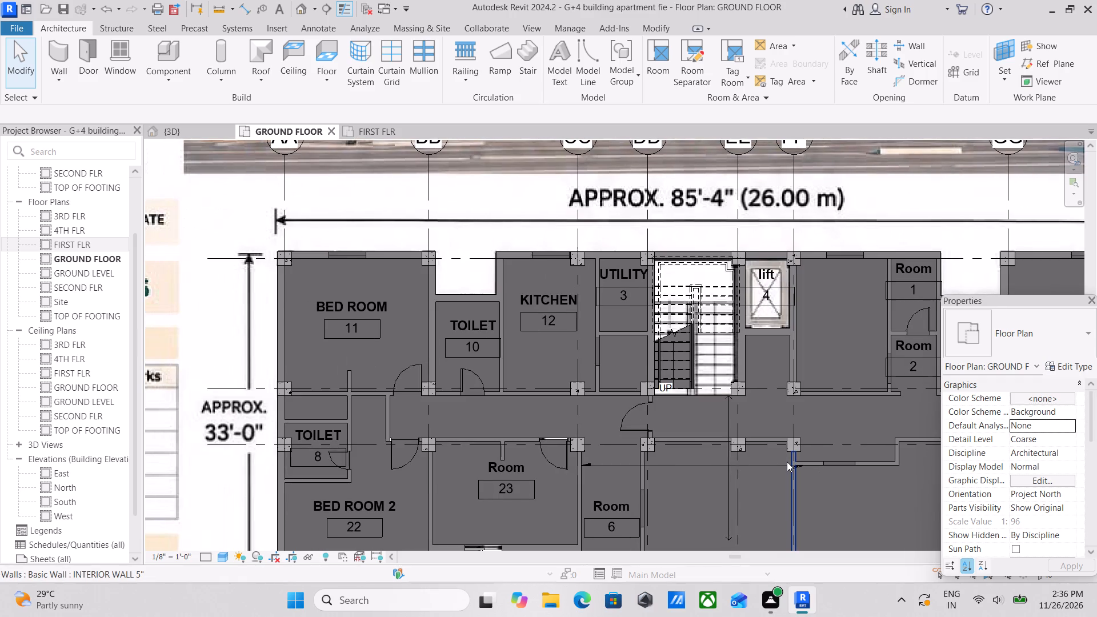
scroll(783, 462, down, 1)
middle_drag(776, 462, 854, 392)
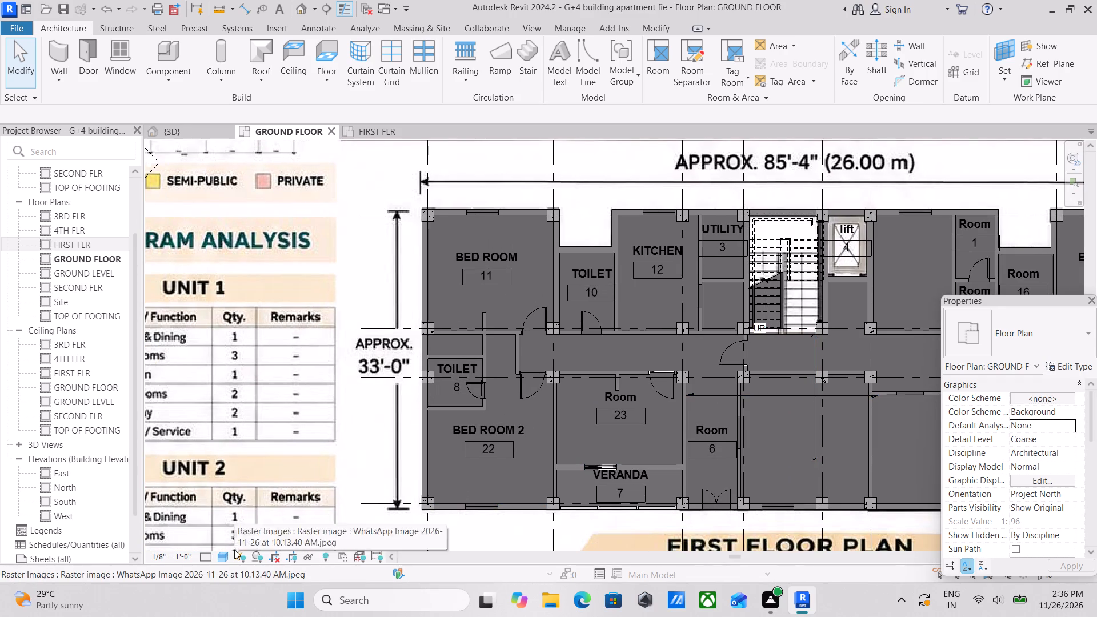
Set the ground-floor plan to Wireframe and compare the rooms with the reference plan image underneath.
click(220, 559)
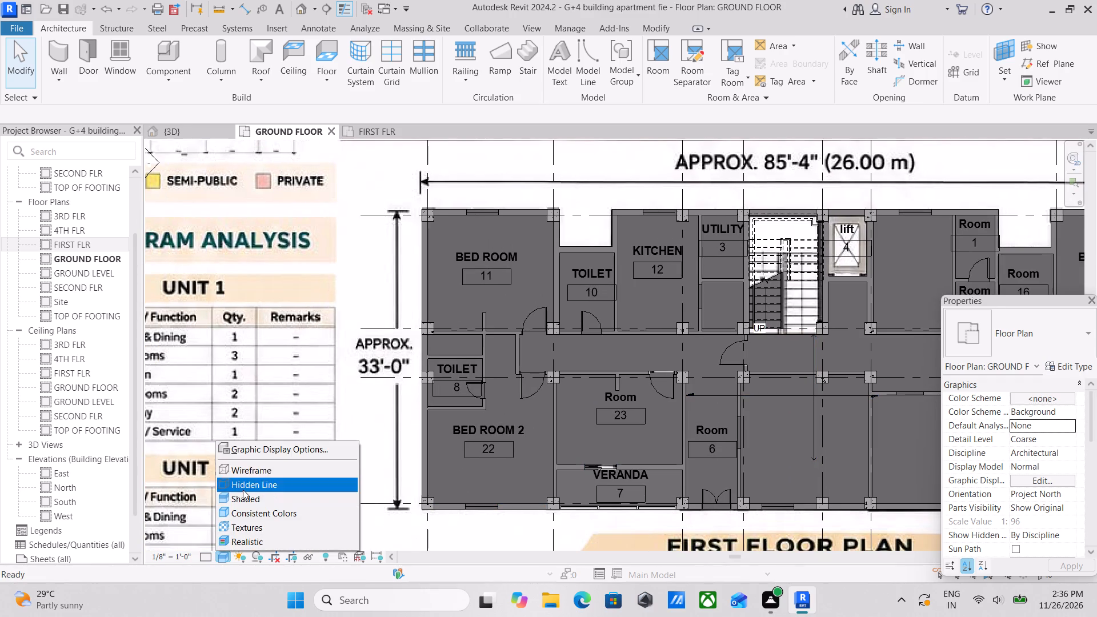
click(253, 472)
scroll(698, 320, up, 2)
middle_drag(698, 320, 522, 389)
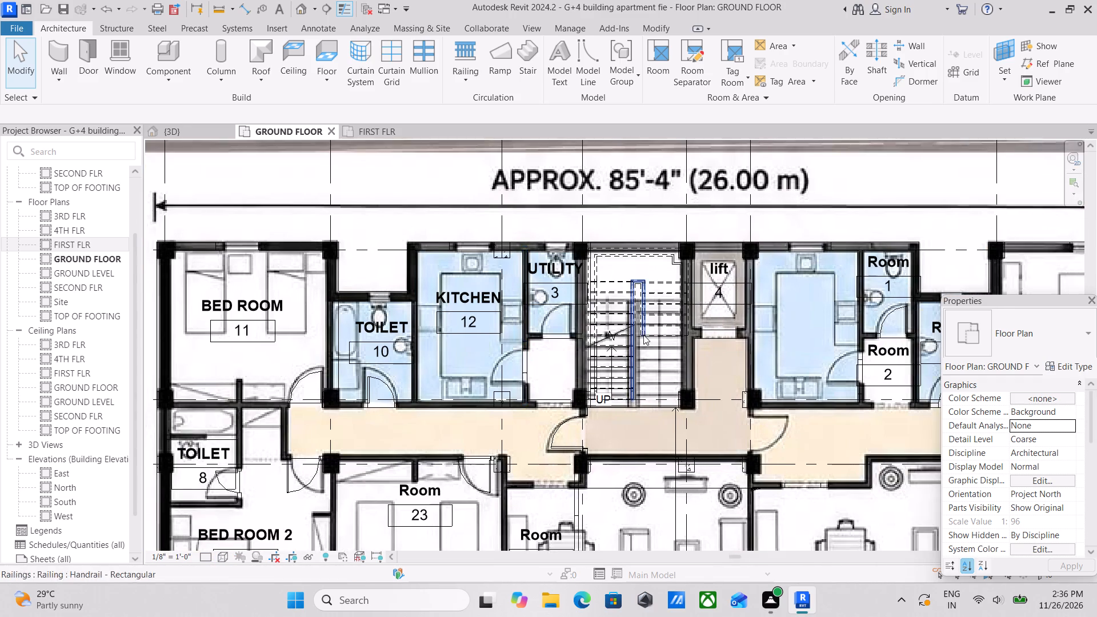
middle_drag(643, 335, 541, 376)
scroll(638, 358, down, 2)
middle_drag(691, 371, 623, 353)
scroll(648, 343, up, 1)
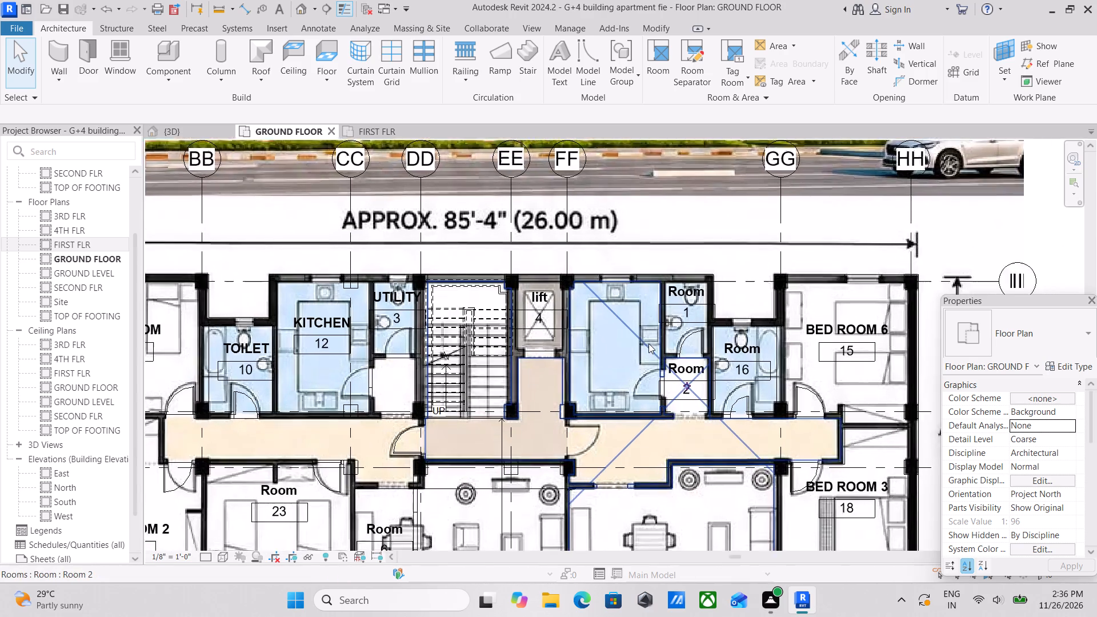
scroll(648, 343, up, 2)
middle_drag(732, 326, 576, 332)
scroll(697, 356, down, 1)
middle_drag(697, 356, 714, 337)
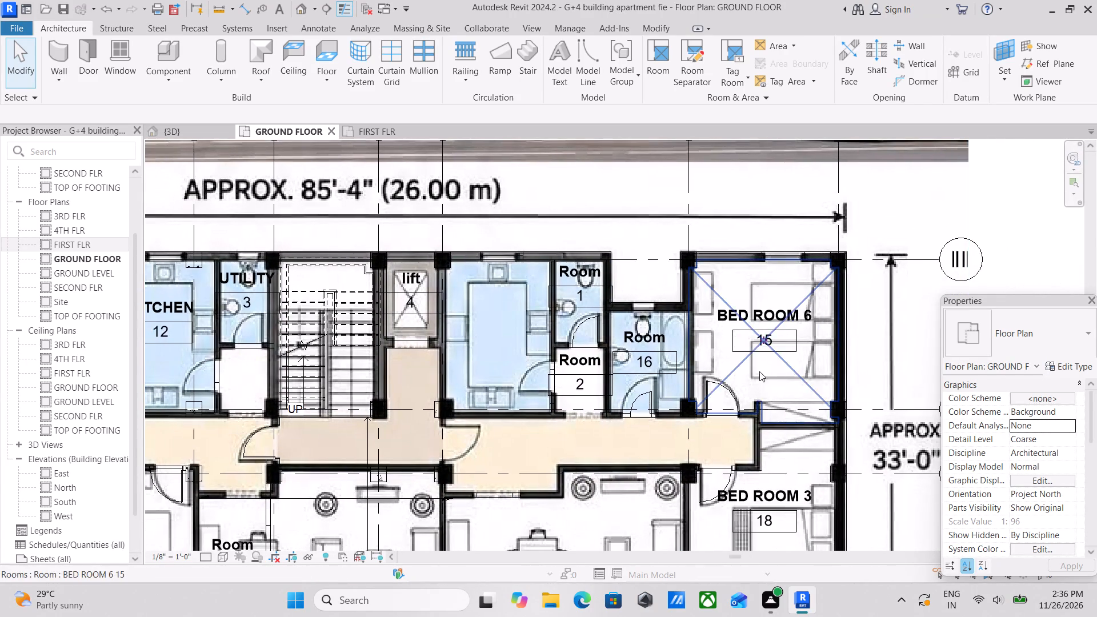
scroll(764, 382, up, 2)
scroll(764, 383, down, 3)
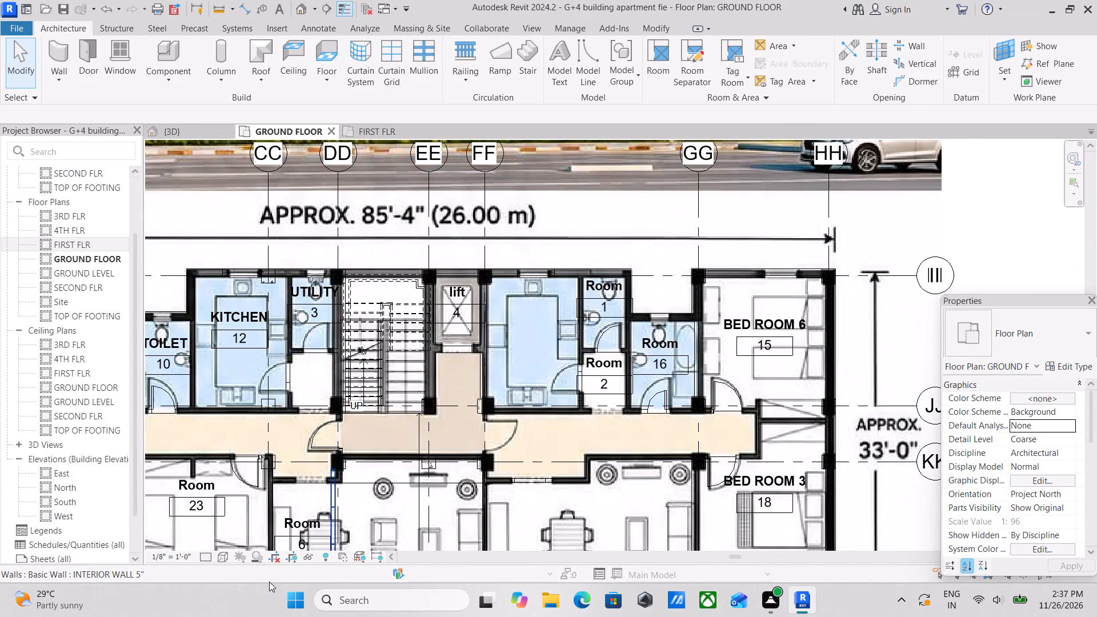
Set the ground-floor plan's visual style back to Shaded.
click(222, 551)
click(237, 494)
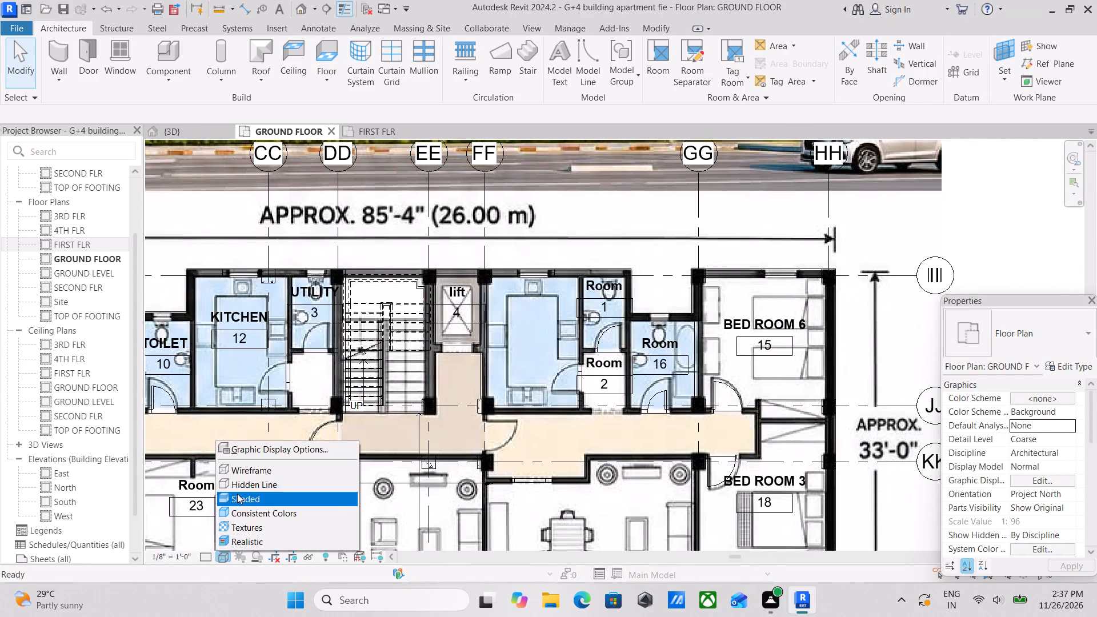
scroll(736, 355, down, 1)
middle_drag(607, 388, 758, 395)
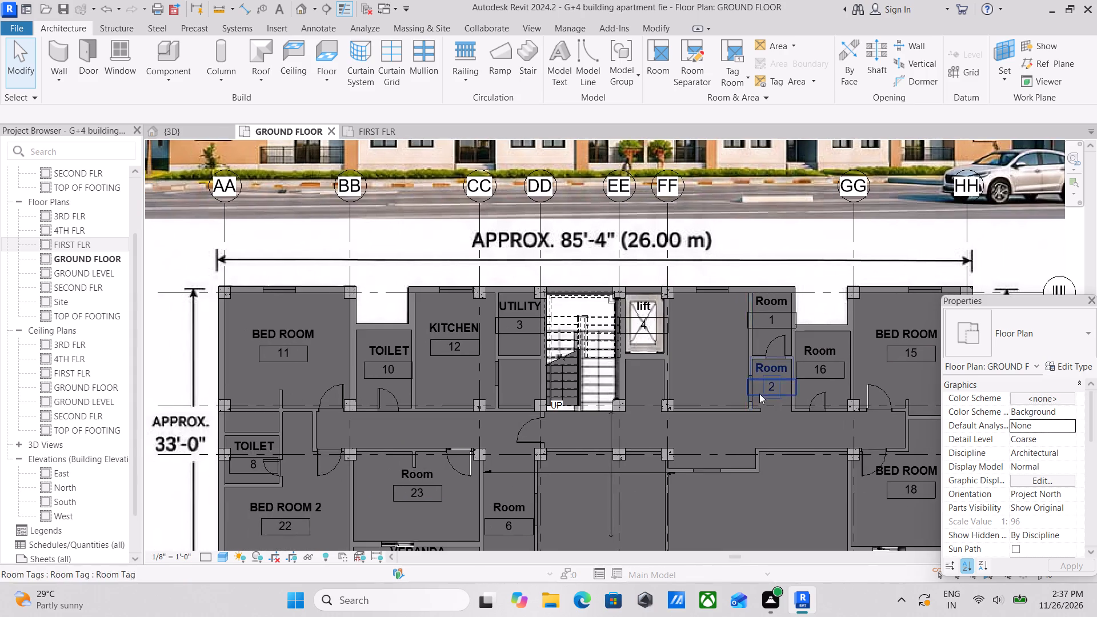
Examine the shaded ground-floor plan from grid AA to HH, checking floor coverage in the rooms, corridor and verandas.
scroll(707, 407, down, 1)
middle_drag(707, 407, 731, 463)
middle_drag(638, 450, 659, 398)
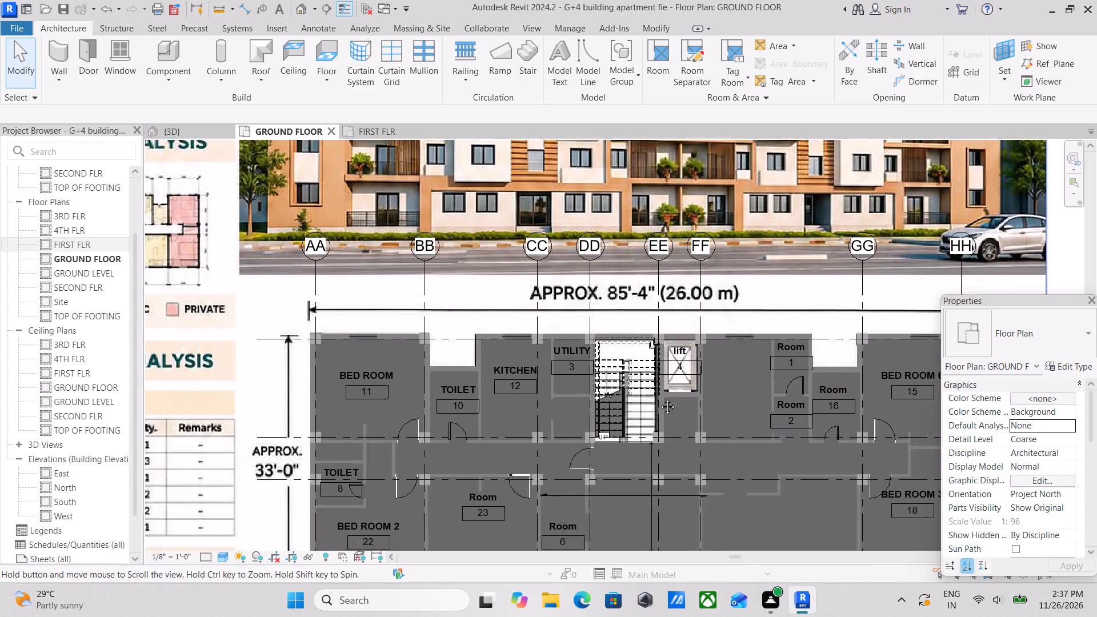
middle_drag(659, 398, 708, 357)
middle_drag(691, 394, 664, 334)
scroll(803, 412, up, 2)
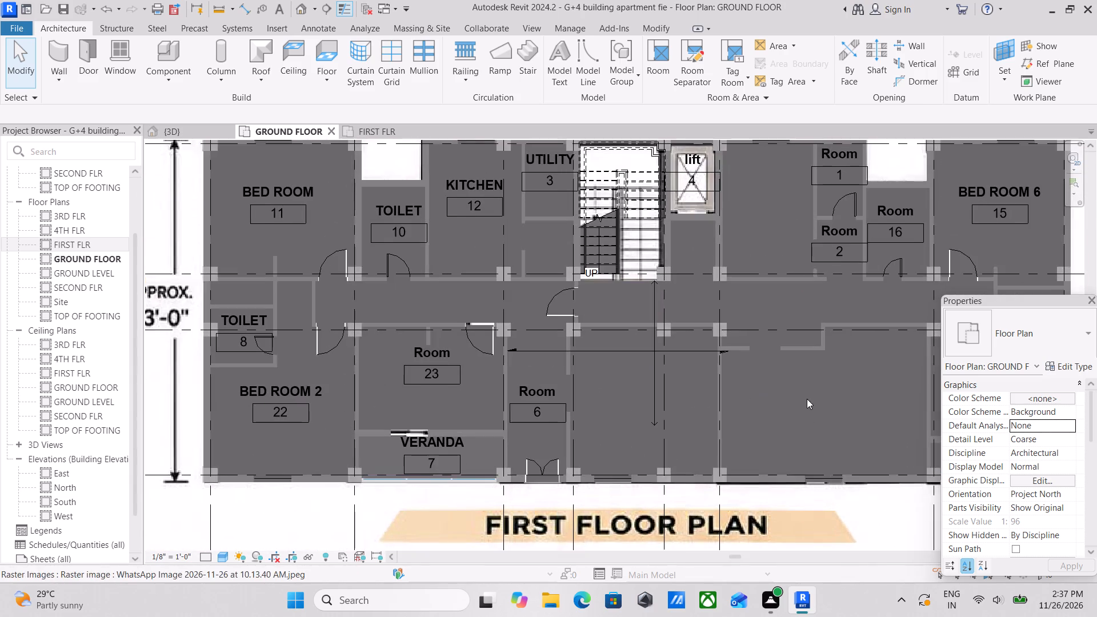
middle_drag(788, 376, 783, 341)
middle_drag(761, 383, 824, 324)
scroll(756, 375, down, 2)
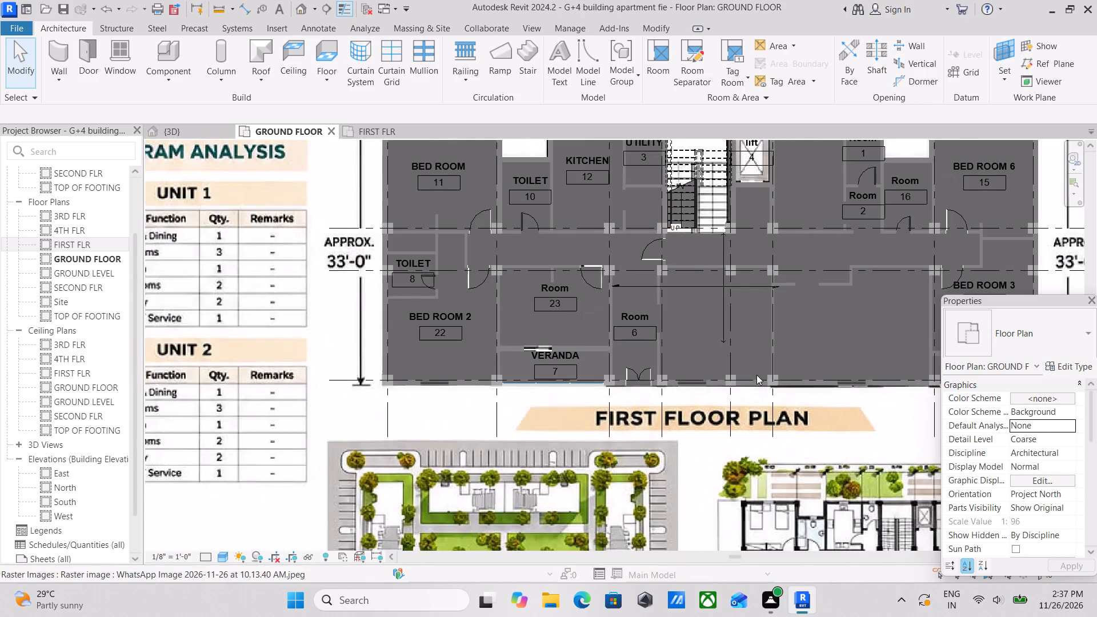
middle_drag(771, 380, 544, 421)
middle_drag(682, 383, 696, 431)
scroll(668, 385, up, 1)
middle_drag(667, 390, 703, 453)
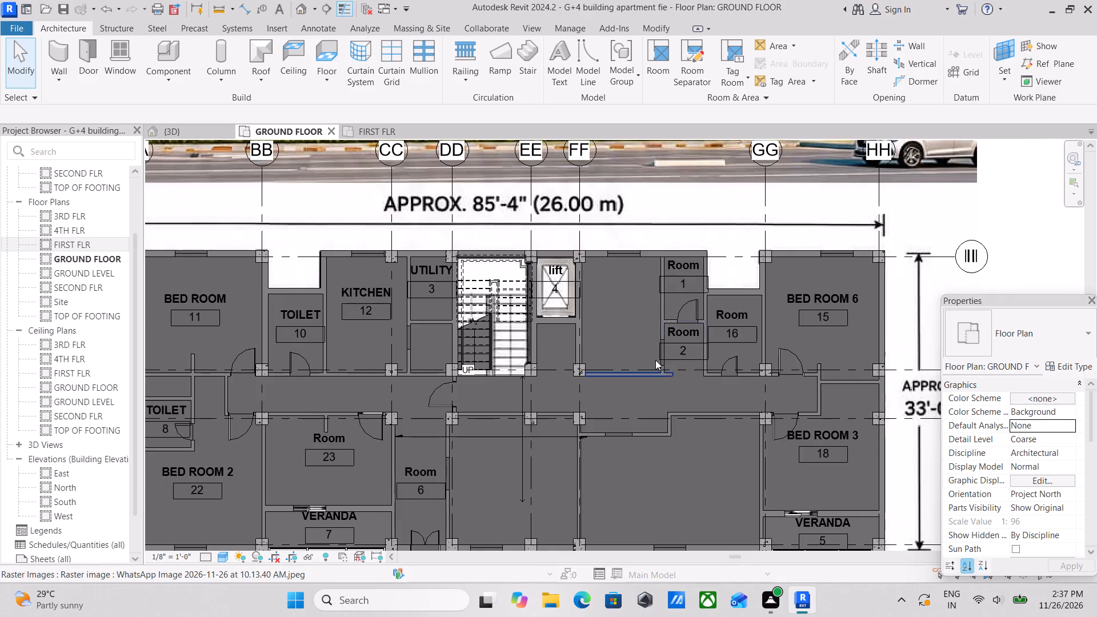
scroll(654, 358, up, 2)
scroll(654, 358, down, 1)
middle_drag(654, 358, 700, 415)
scroll(652, 399, down, 1)
middle_drag(652, 399, 776, 363)
middle_drag(588, 364, 653, 381)
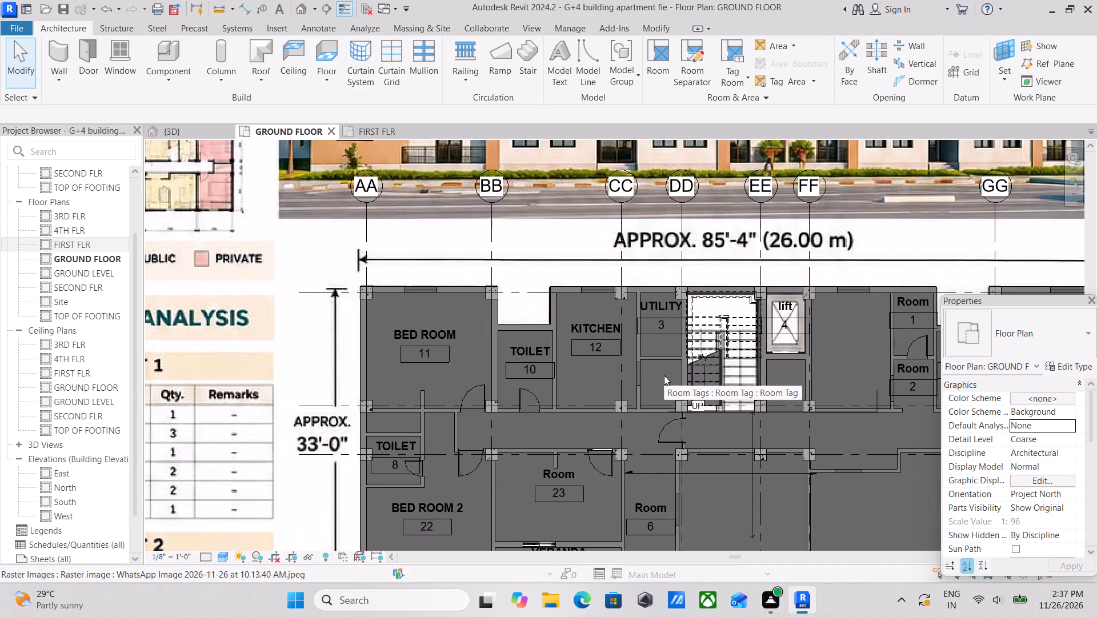
scroll(664, 375, down, 2)
middle_drag(670, 430, 682, 388)
scroll(481, 359, up, 3)
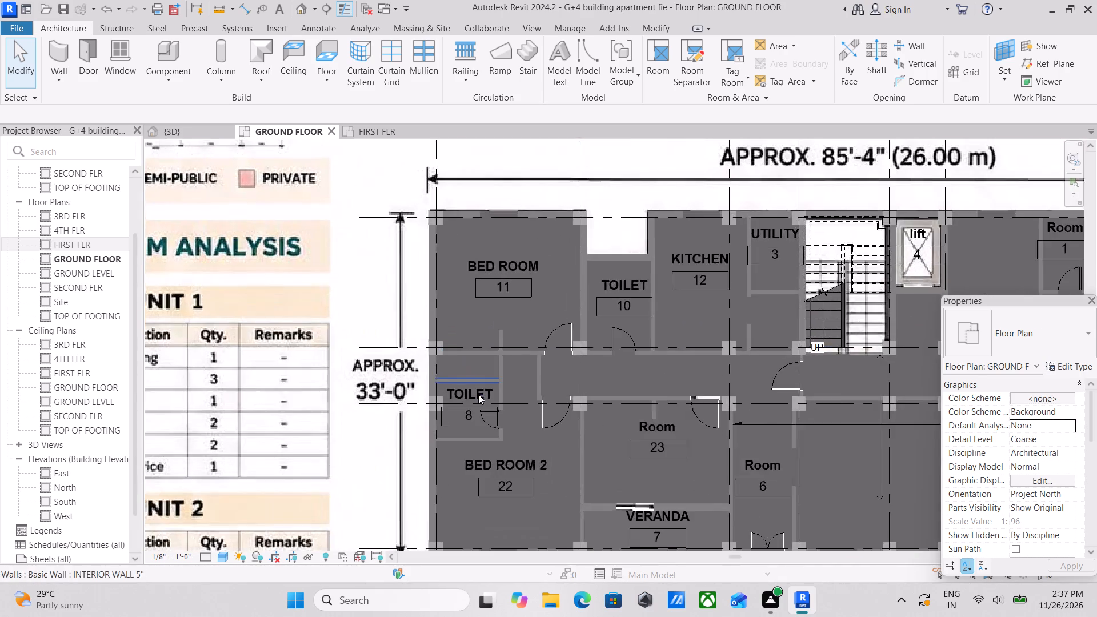
scroll(478, 394, down, 2)
middle_drag(512, 398, 459, 398)
scroll(703, 396, down, 2)
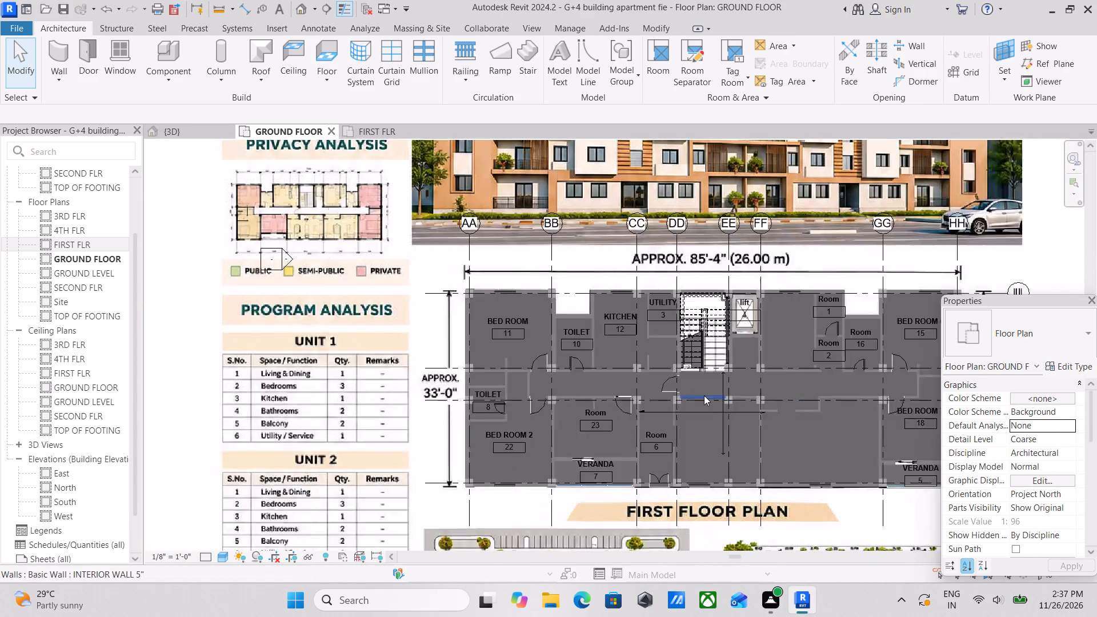
scroll(704, 395, down, 1)
scroll(777, 461, up, 3)
scroll(796, 415, up, 3)
scroll(796, 415, down, 2)
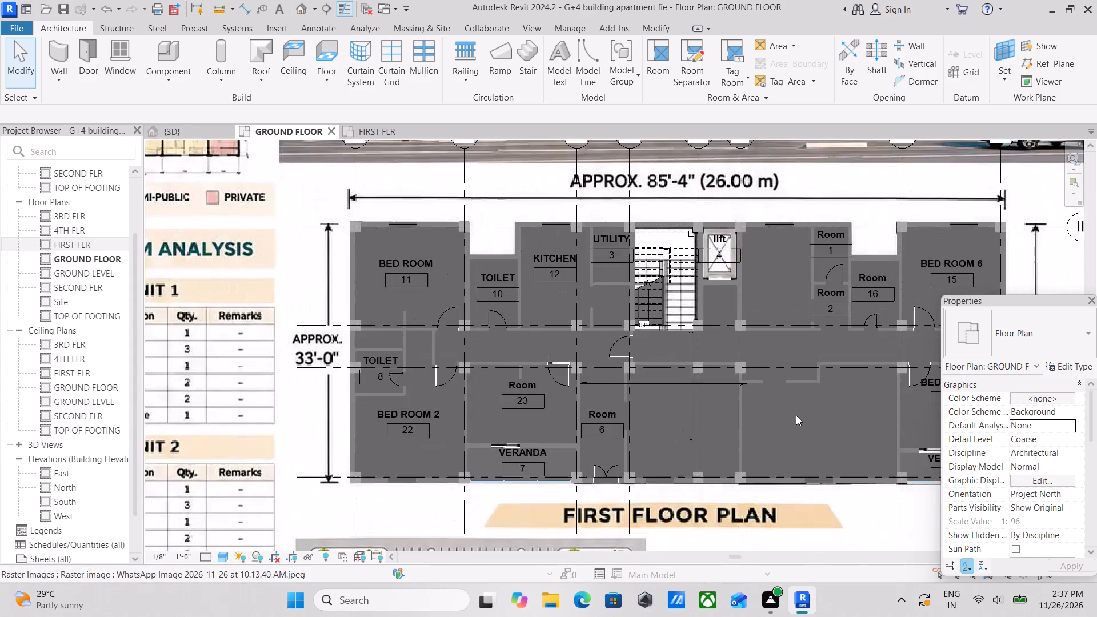
scroll(796, 415, down, 2)
middle_drag(774, 415, 560, 424)
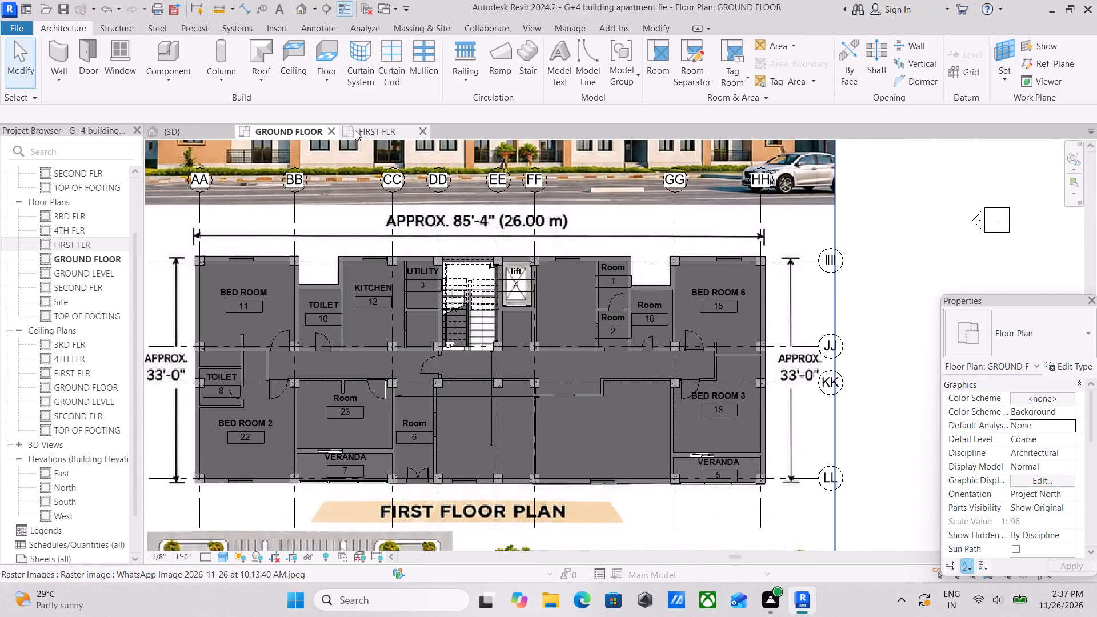
Switch to the FIRST FLR floor plan.
click(358, 130)
scroll(507, 296, down, 2)
middle_drag(489, 295, 410, 302)
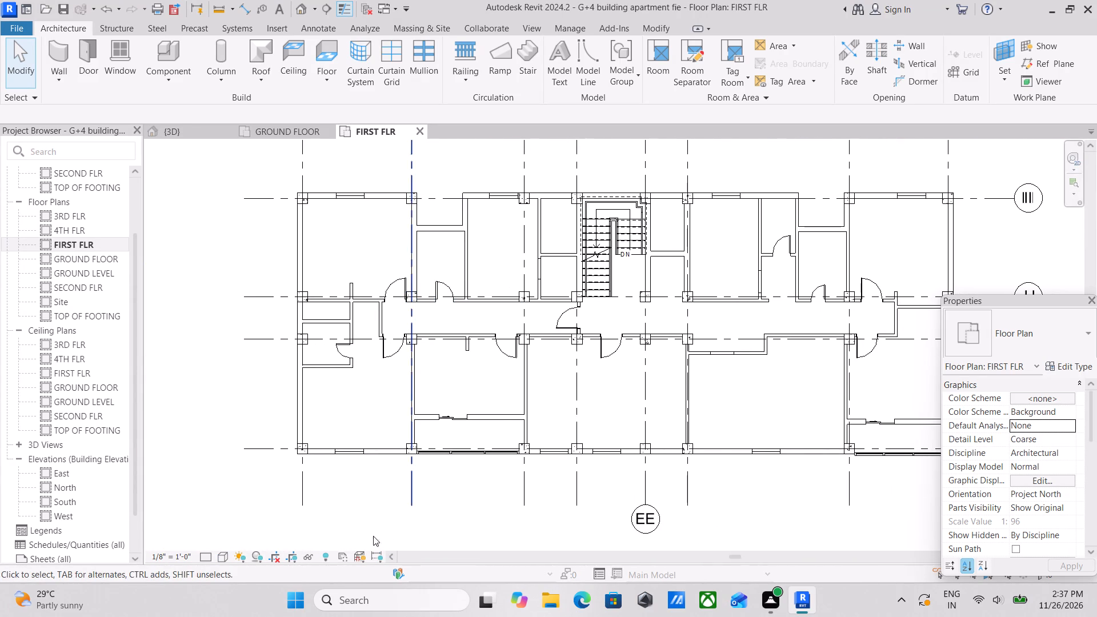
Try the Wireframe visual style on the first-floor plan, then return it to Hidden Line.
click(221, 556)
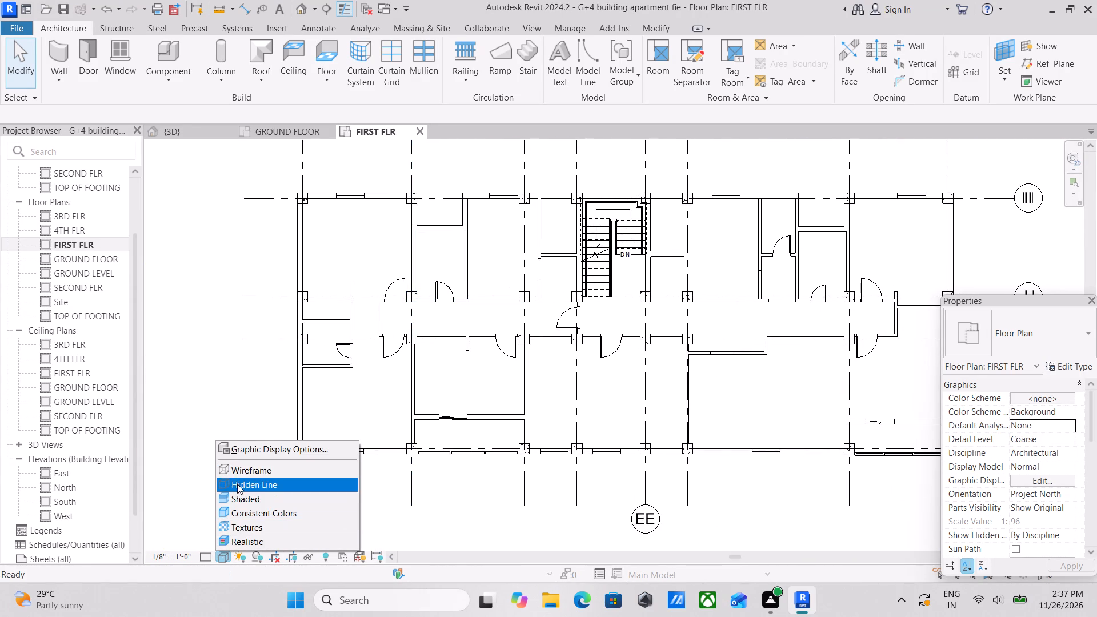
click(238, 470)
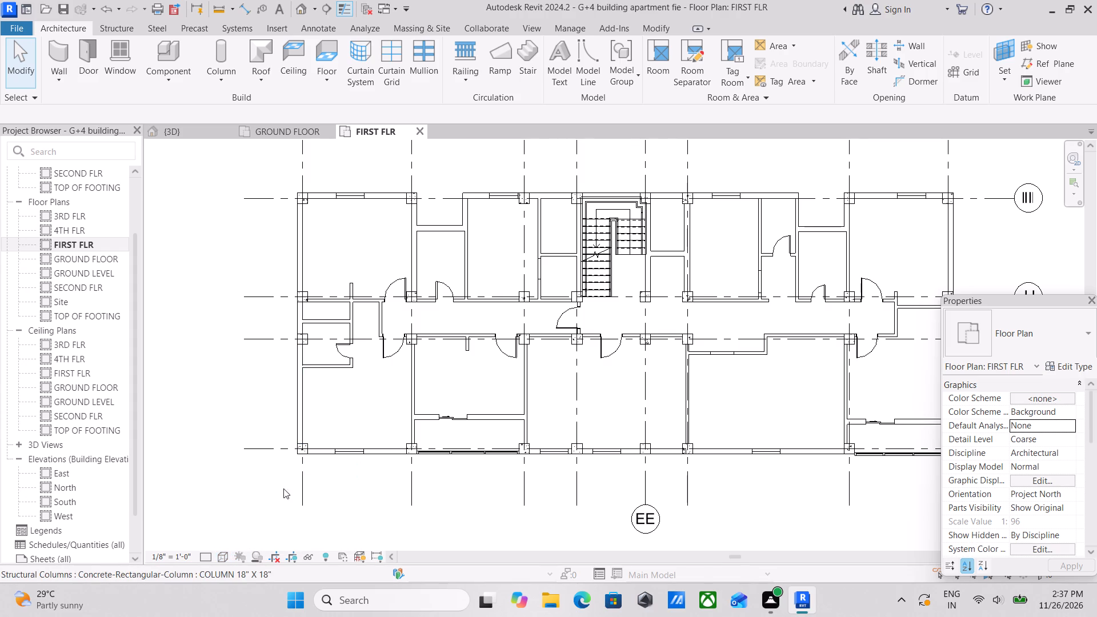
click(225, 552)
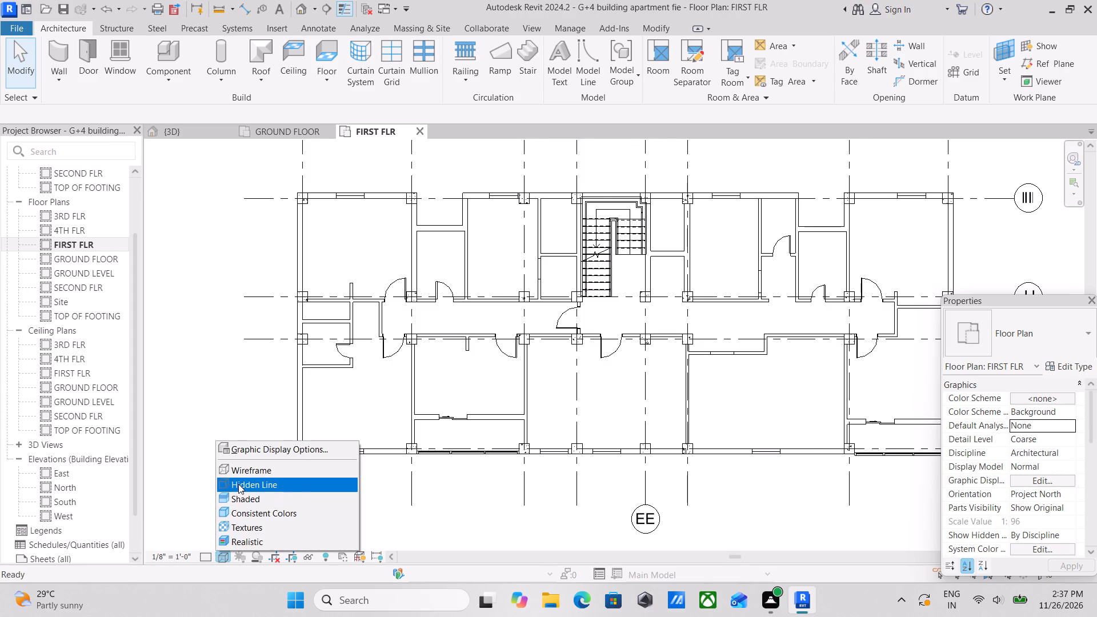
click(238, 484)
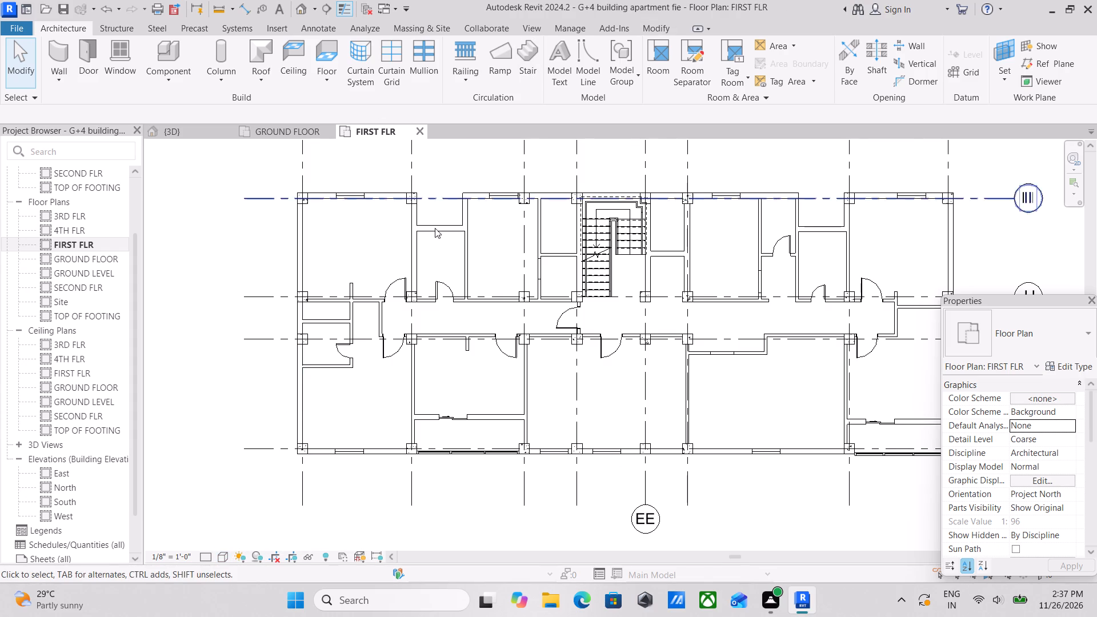
Examine the first-floor plan's wall, door and stair layout across the bedrooms, corridor and verandas.
scroll(421, 246, up, 3)
scroll(422, 244, down, 3)
middle_drag(427, 234, 495, 255)
scroll(393, 291, up, 3)
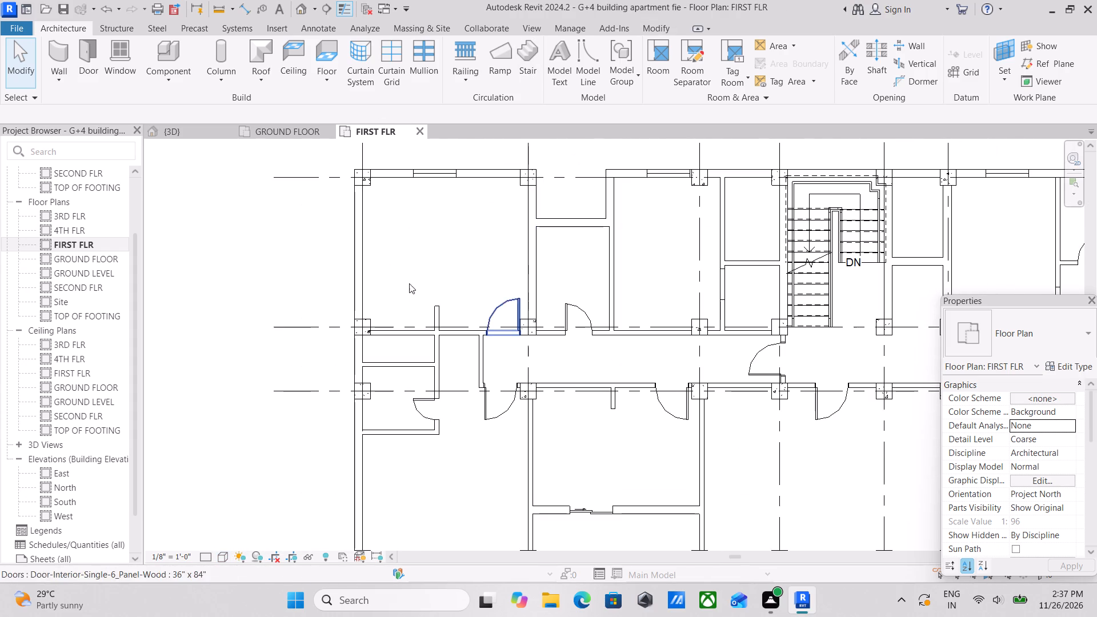
middle_drag(405, 271, 429, 130)
scroll(663, 216, down, 2)
middle_drag(662, 217, 460, 219)
scroll(634, 319, up, 2)
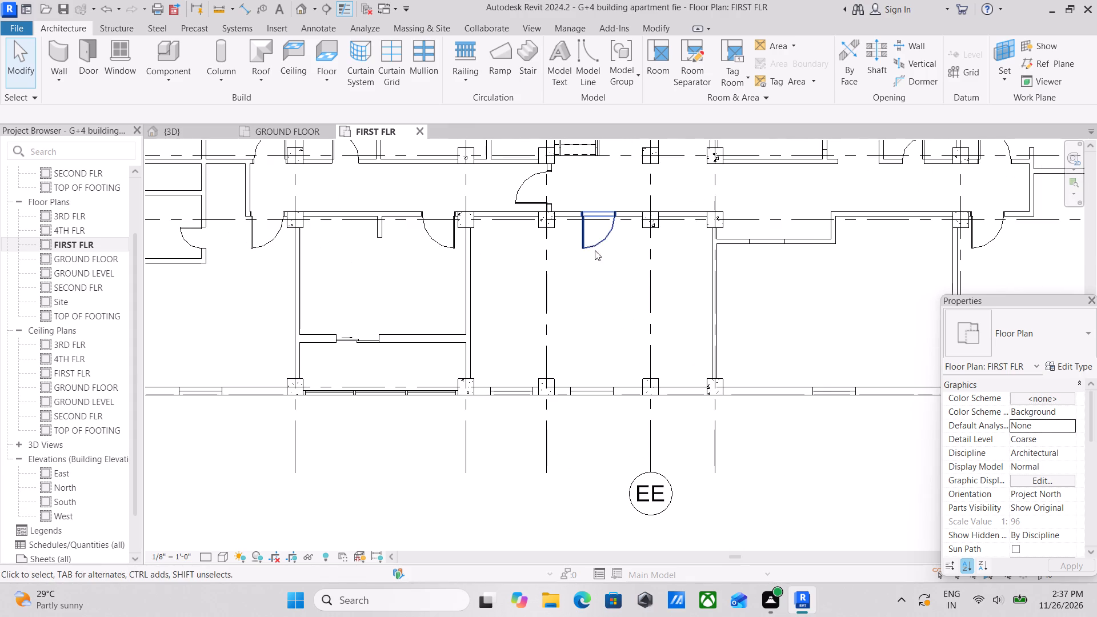
middle_drag(598, 285, 611, 308)
scroll(590, 316, down, 2)
middle_drag(590, 316, 602, 330)
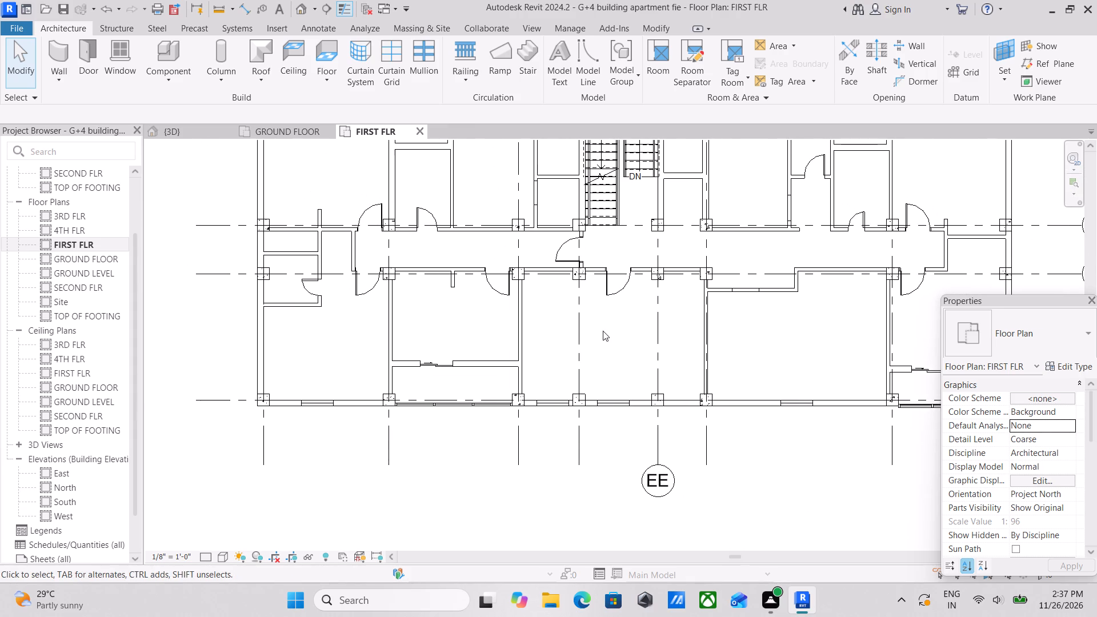
middle_drag(519, 330, 546, 330)
scroll(546, 330, up, 1)
middle_drag(546, 330, 552, 344)
scroll(640, 246, down, 2)
middle_drag(643, 261, 656, 305)
scroll(656, 305, up, 3)
scroll(656, 305, down, 2)
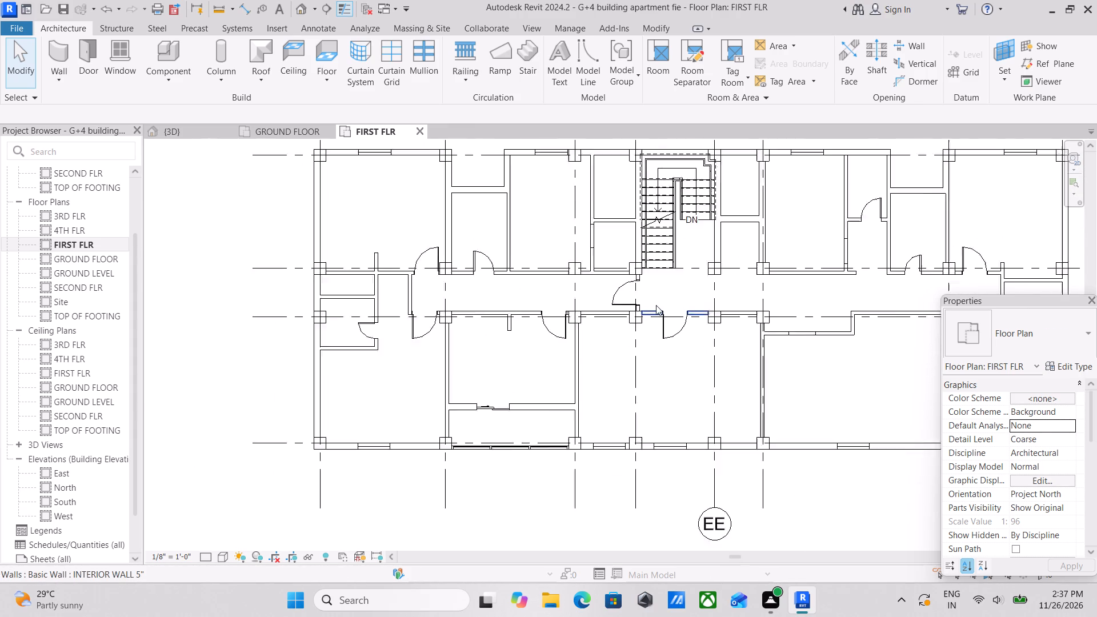
scroll(656, 305, down, 1)
middle_click(656, 305)
scroll(660, 340, up, 2)
scroll(659, 336, down, 1)
middle_drag(659, 336, 672, 348)
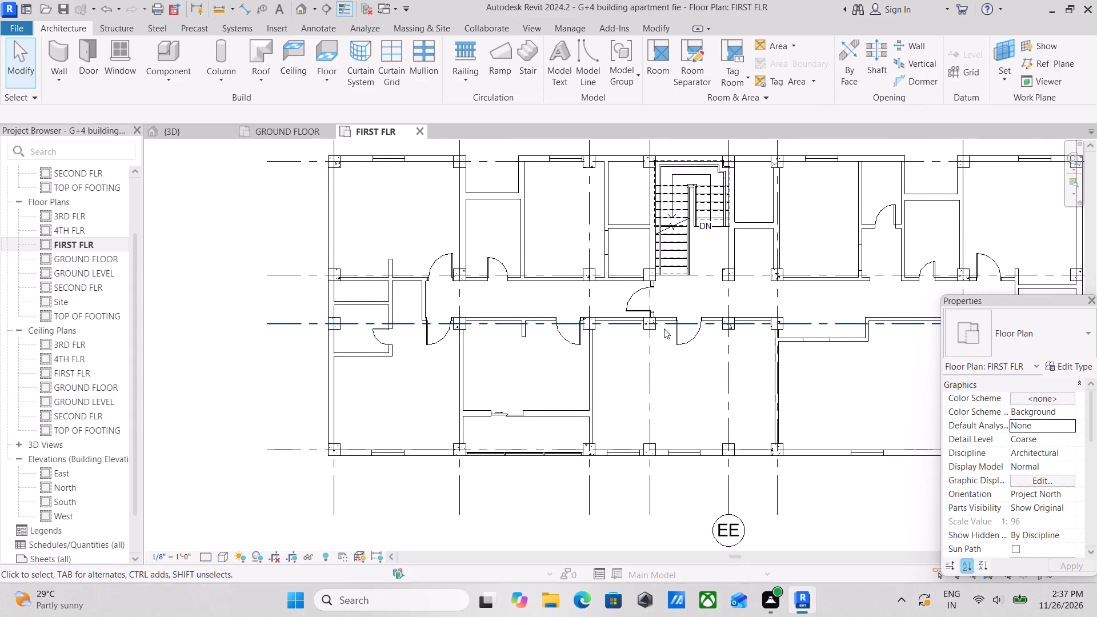
Change the short interior partition beside grid AA, between grids JJ and KK, to the Storefront curtain wall type.
middle_drag(465, 338, 558, 378)
scroll(482, 359, up, 2)
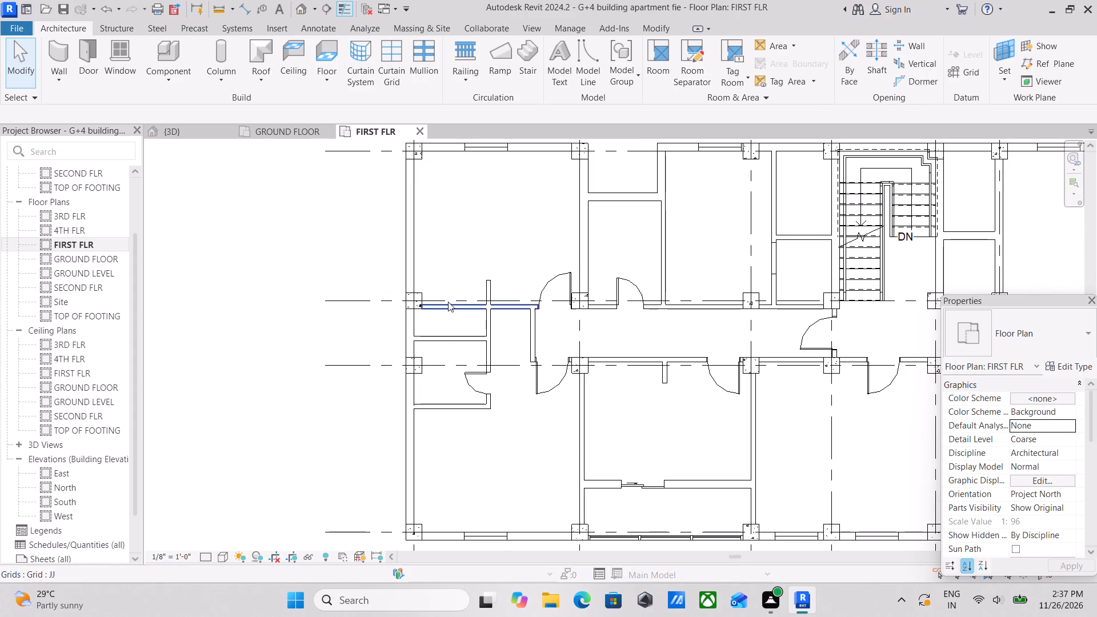
click(443, 338)
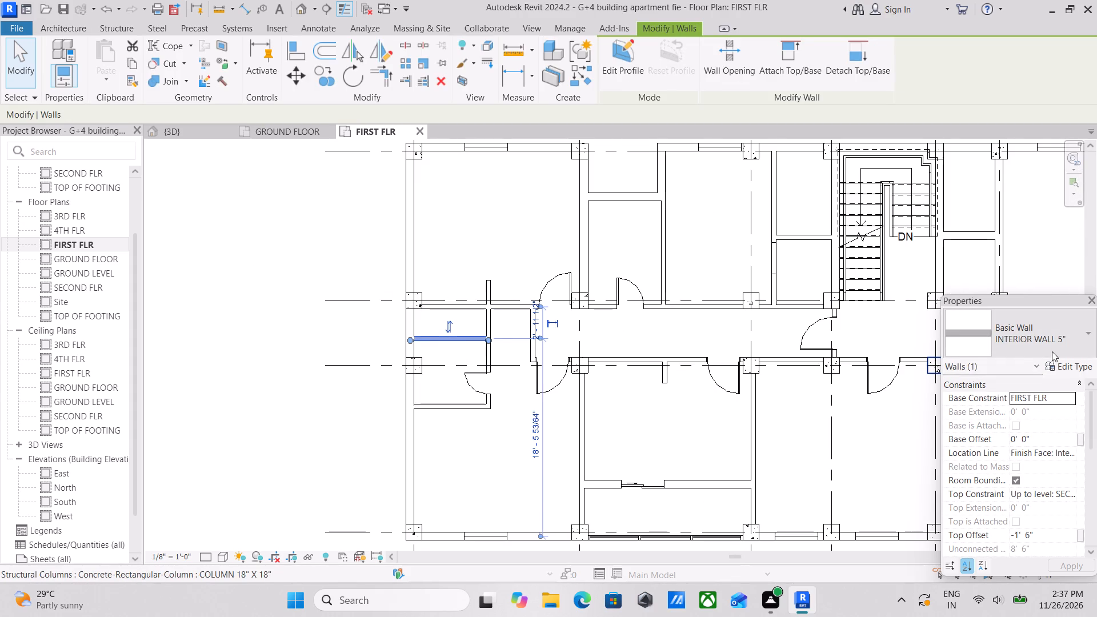
click(1055, 348)
click(1000, 207)
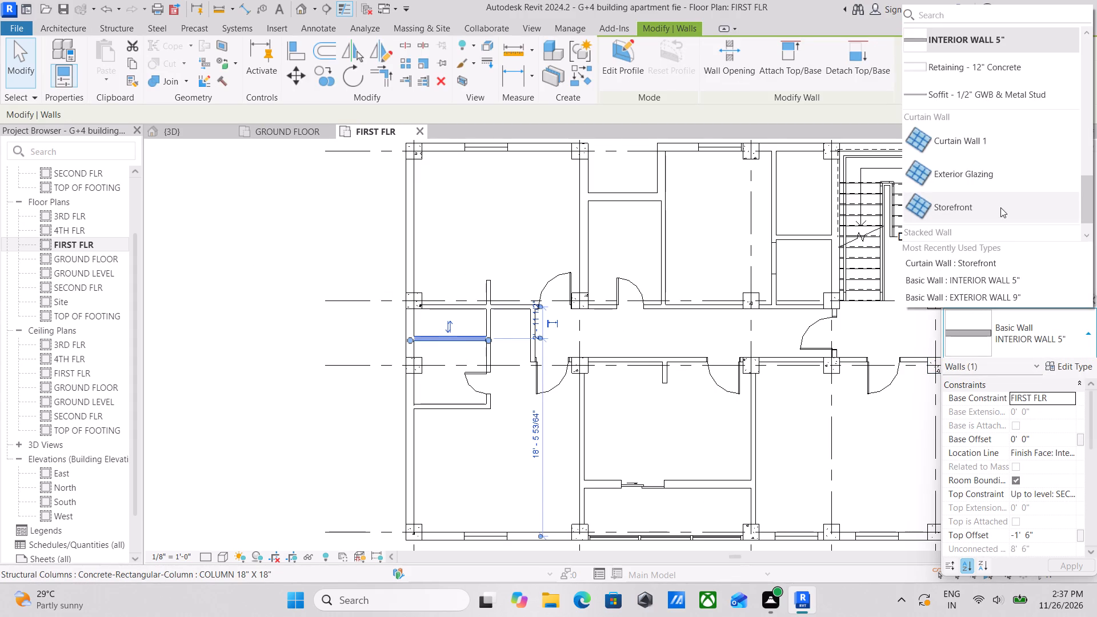
scroll(489, 362, up, 2)
scroll(406, 314, down, 2)
middle_drag(406, 314, 470, 319)
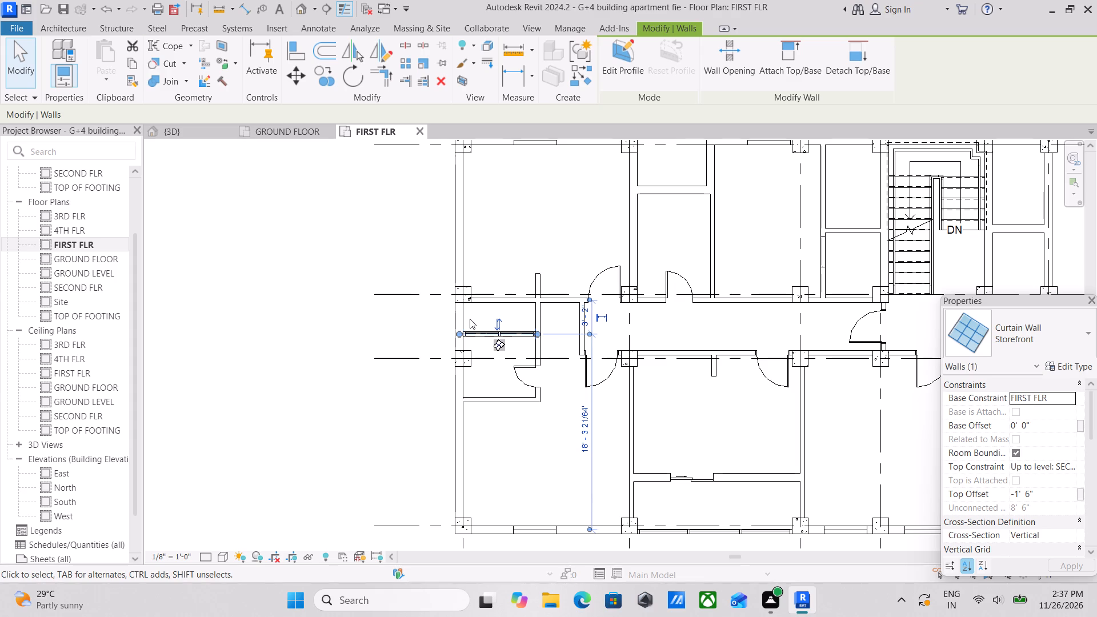
scroll(502, 254, up, 3)
key(Escape)
middle_drag(502, 254, 453, 314)
key(Escape)
Examine the first-floor layout from grid AA to HH, including the new storefront partition, bedrooms, corridor and veranda.
scroll(508, 273, down, 2)
middle_drag(508, 273, 514, 281)
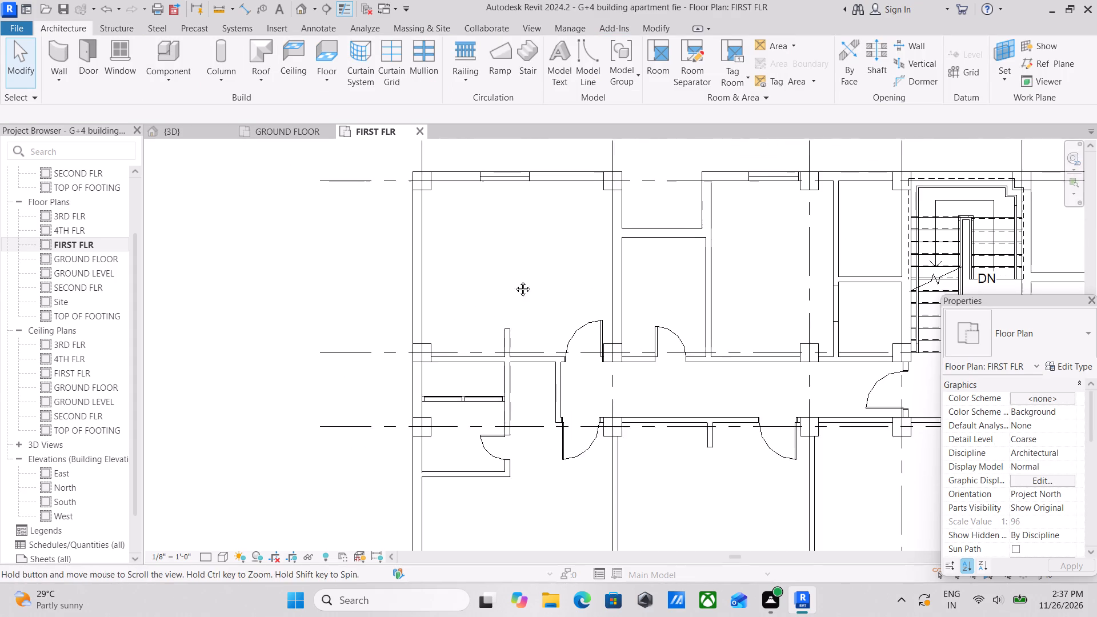
middle_drag(514, 281, 518, 285)
scroll(498, 342, up, 2)
middle_drag(514, 299, 539, 406)
middle_drag(549, 343, 563, 395)
scroll(551, 350, up, 1)
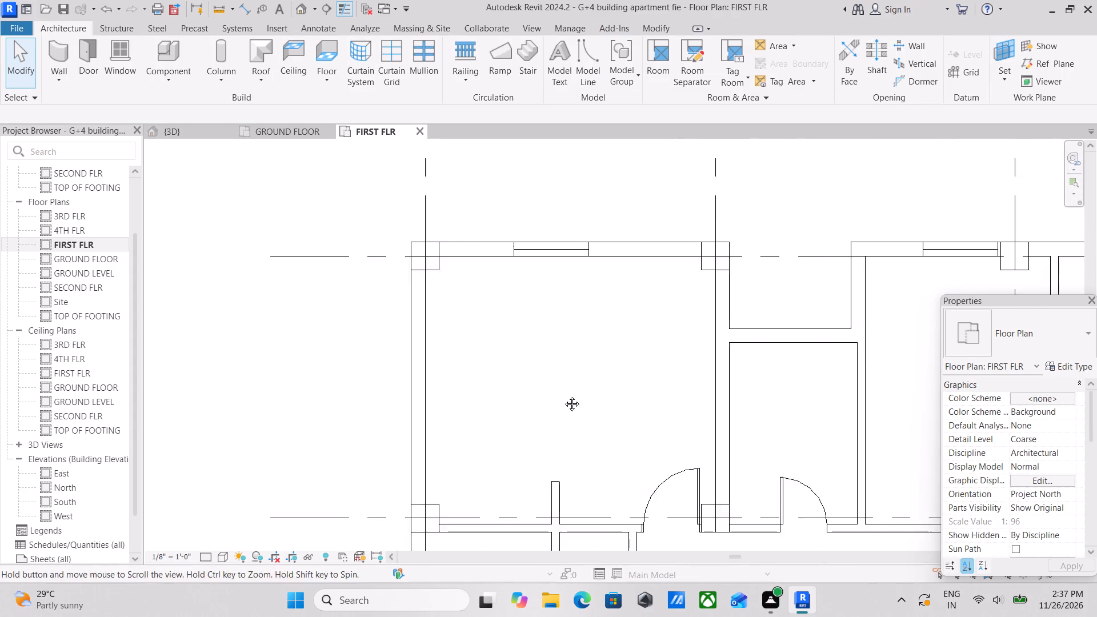
middle_drag(563, 395, 563, 398)
scroll(594, 336, down, 2)
middle_drag(594, 336, 590, 298)
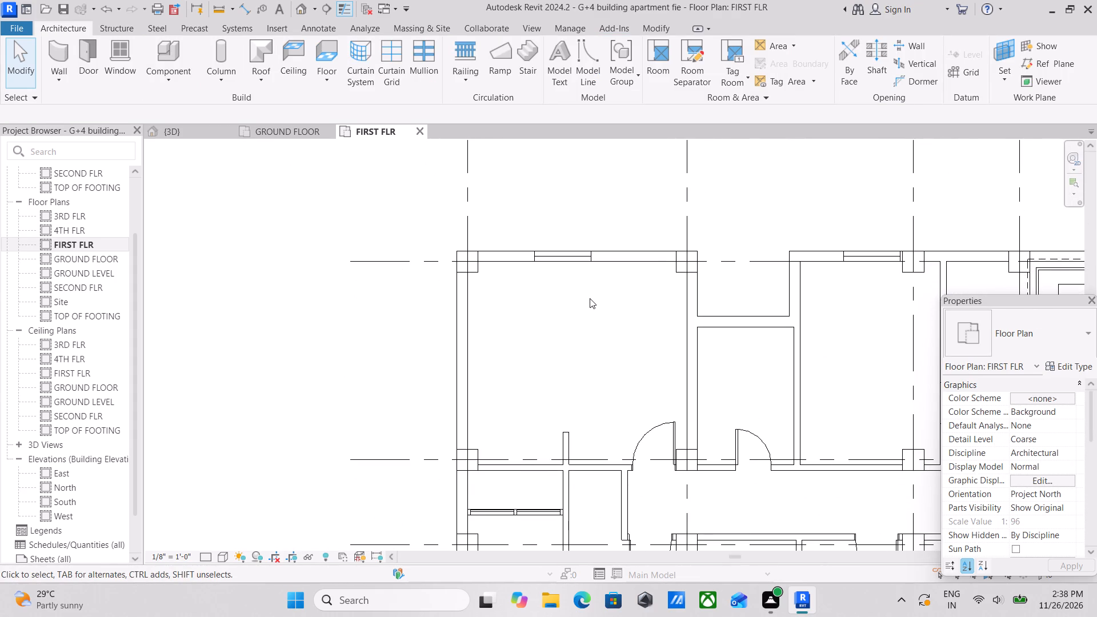
scroll(590, 298, down, 5)
middle_drag(598, 304, 575, 259)
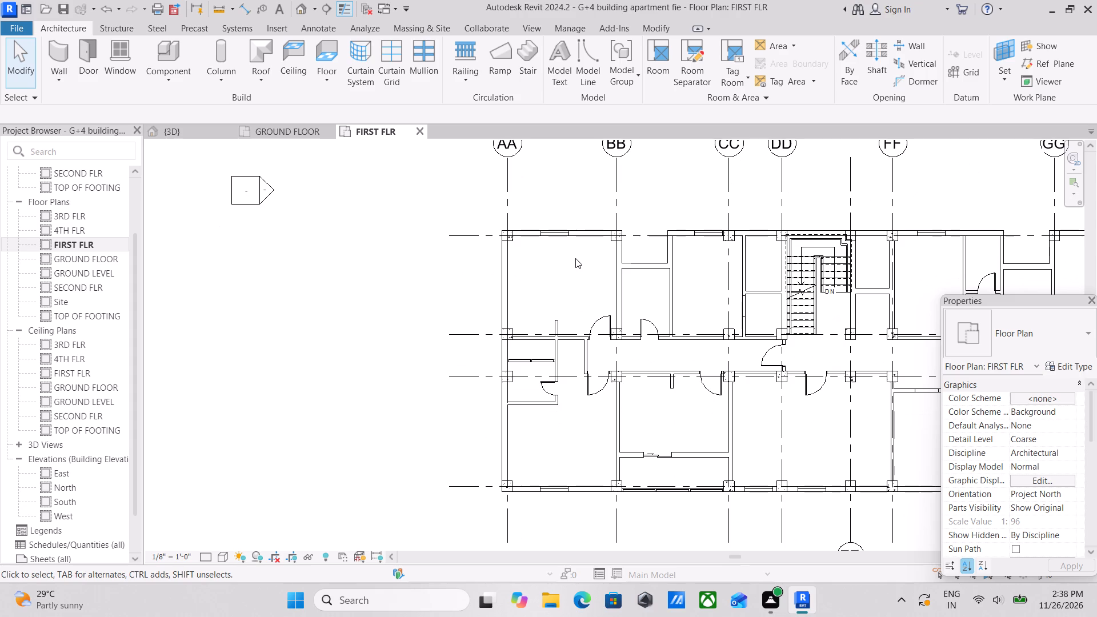
scroll(583, 297, up, 3)
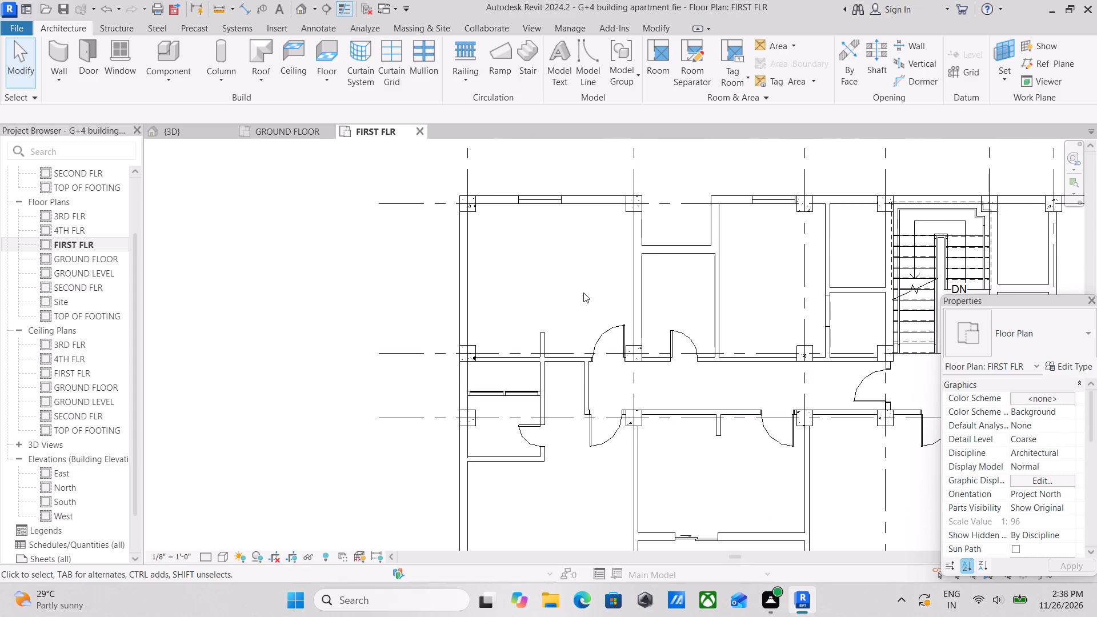
middle_drag(583, 293, 577, 381)
scroll(579, 320, down, 6)
middle_drag(579, 320, 534, 238)
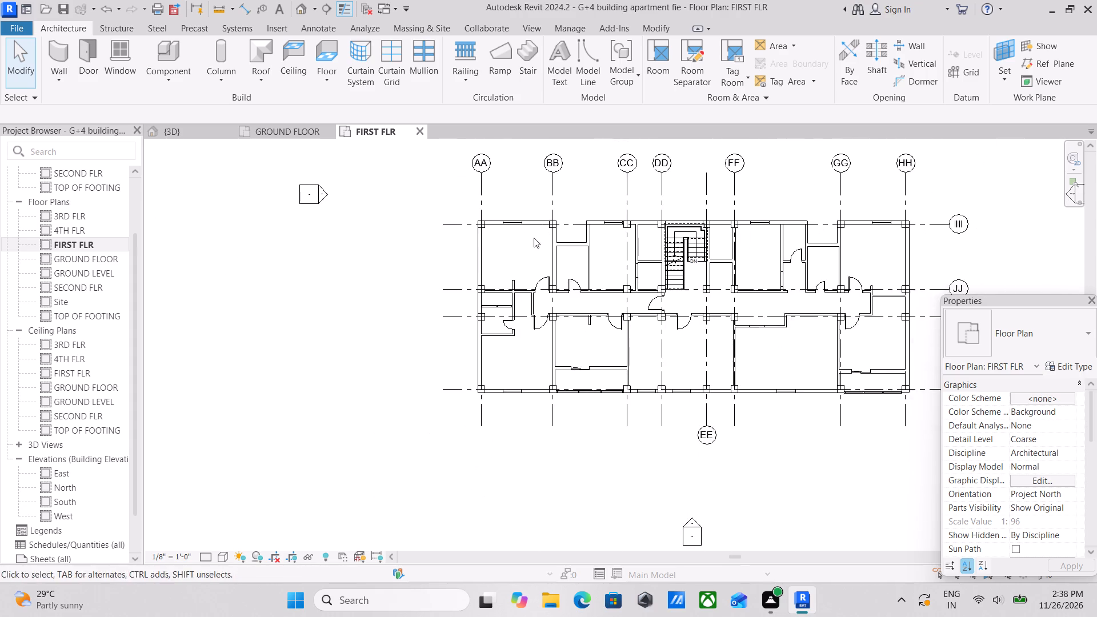
scroll(775, 254, up, 3)
middle_drag(854, 281, 636, 274)
scroll(770, 377, up, 3)
scroll(683, 360, up, 2)
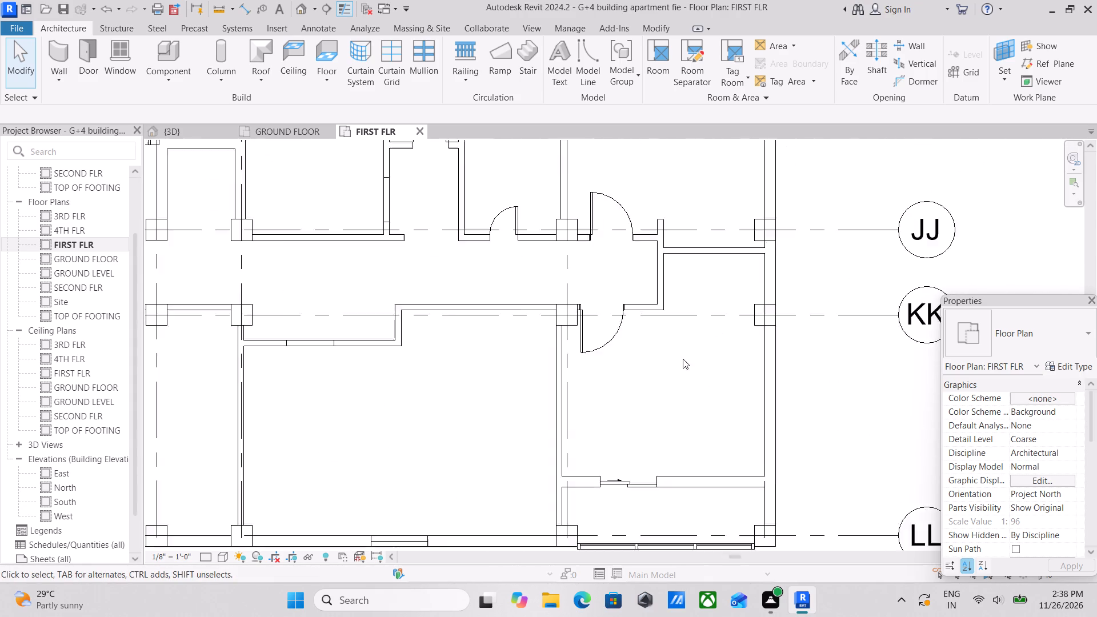
scroll(683, 359, up, 1)
scroll(658, 371, down, 3)
middle_drag(658, 371, 685, 302)
middle_drag(442, 415, 636, 412)
middle_drag(519, 345, 670, 402)
middle_drag(461, 386, 670, 444)
middle_drag(445, 400, 611, 465)
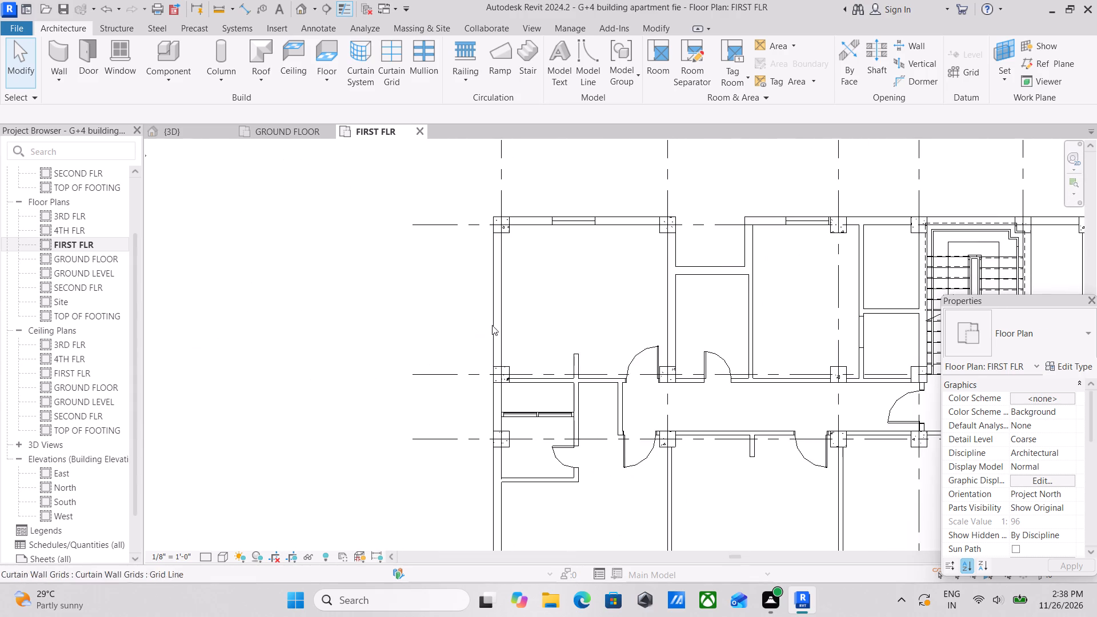
Start a new floor on the FIRST FLR level using the type white MARBLE FLOORING 6" 2.
scroll(451, 206, up, 3)
scroll(577, 348, down, 1)
middle_drag(573, 345, 566, 298)
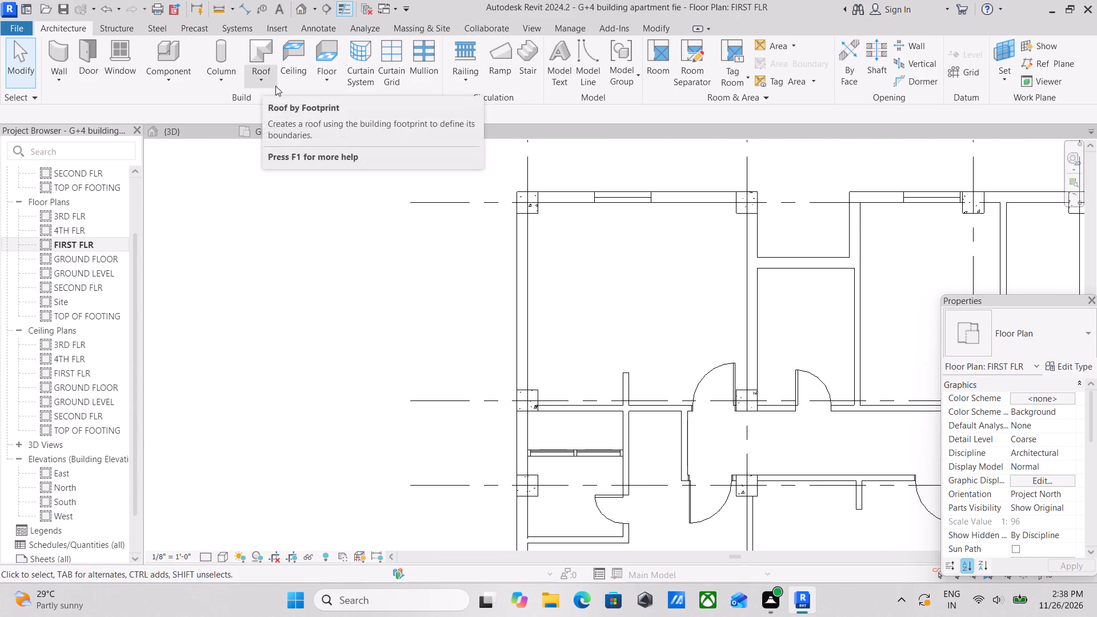
click(318, 83)
click(343, 111)
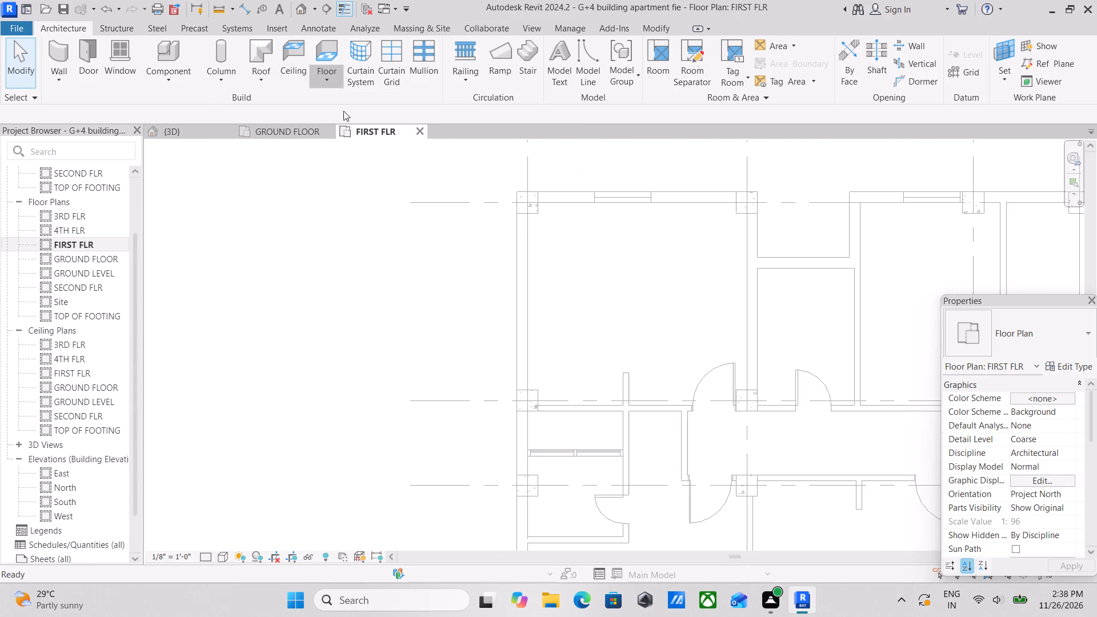
click(1065, 332)
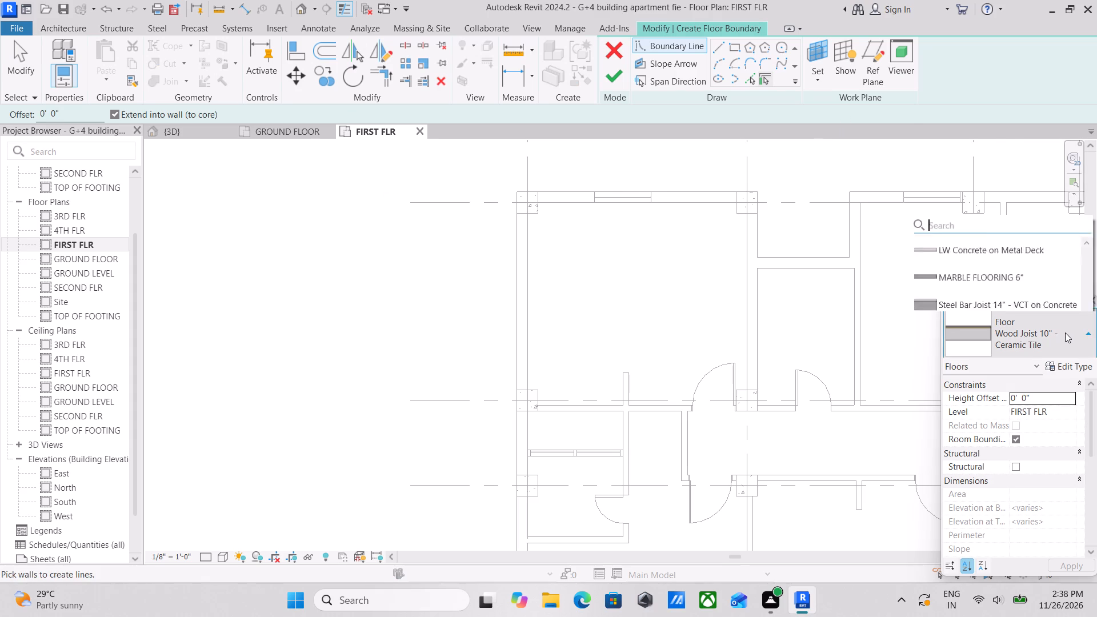
scroll(959, 80, up, 3)
scroll(960, 130, down, 1)
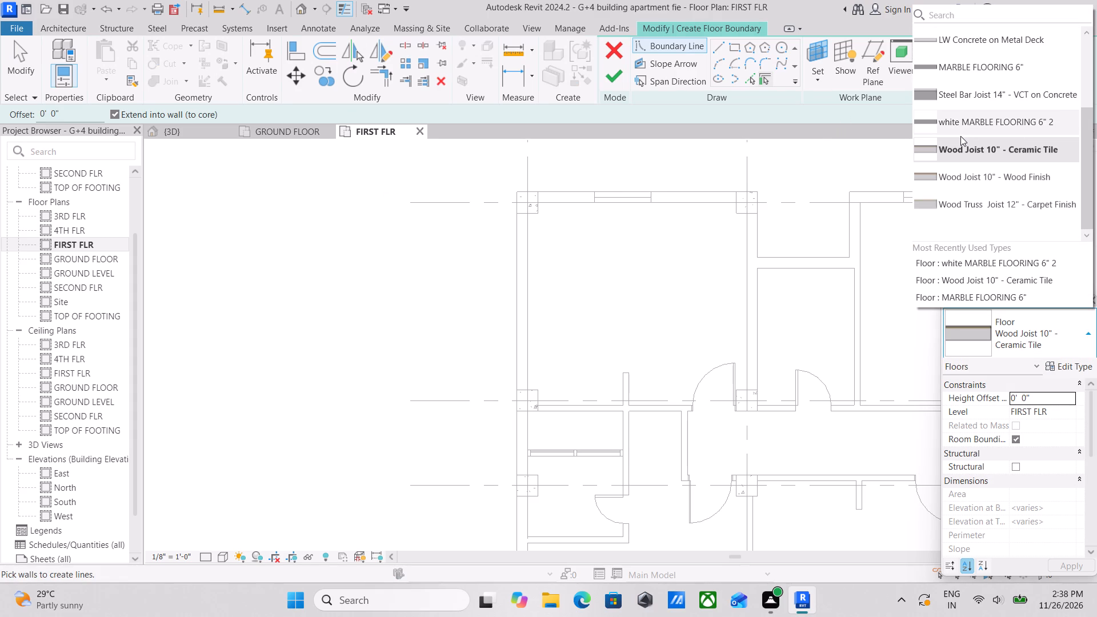
scroll(960, 136, down, 2)
scroll(1023, 184, down, 3)
scroll(1008, 163, up, 3)
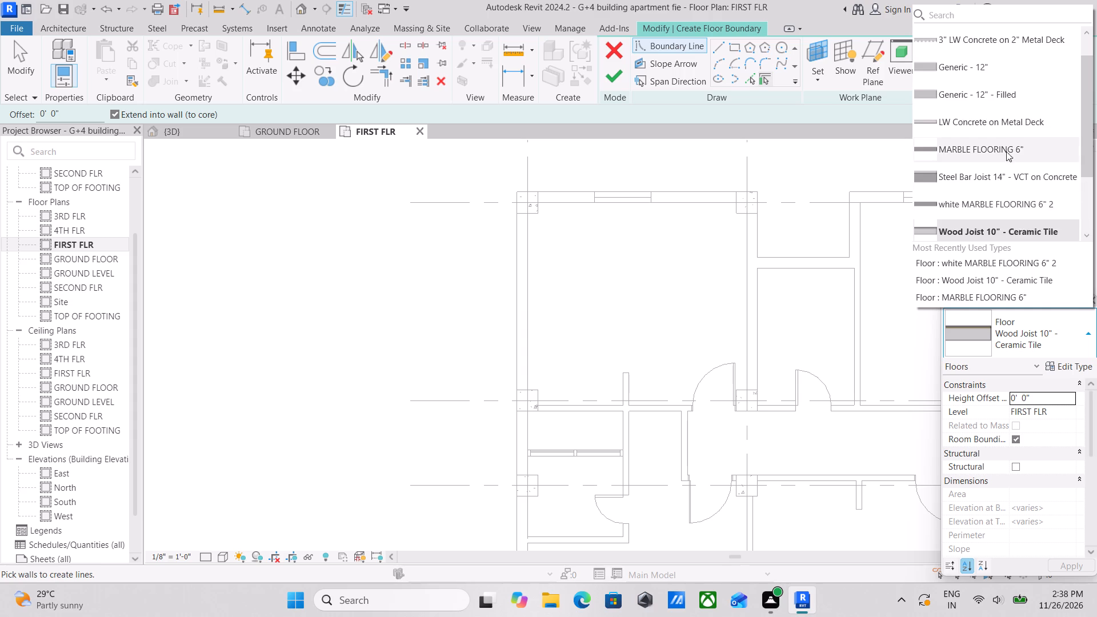
scroll(1004, 106, up, 1)
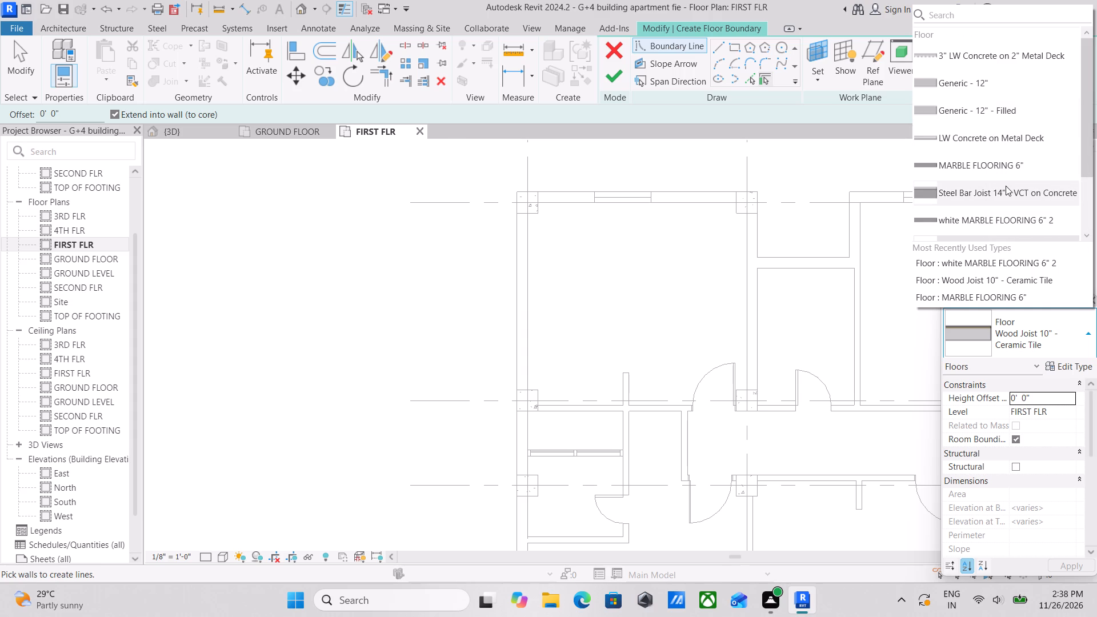
scroll(1005, 187, up, 2)
scroll(996, 184, down, 1)
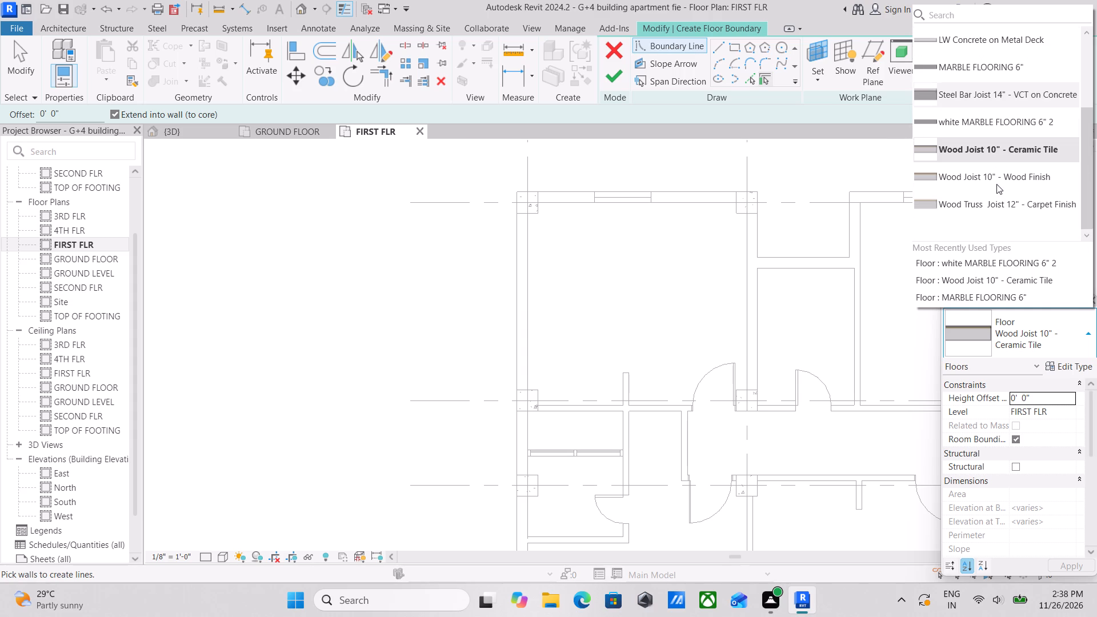
click(1022, 118)
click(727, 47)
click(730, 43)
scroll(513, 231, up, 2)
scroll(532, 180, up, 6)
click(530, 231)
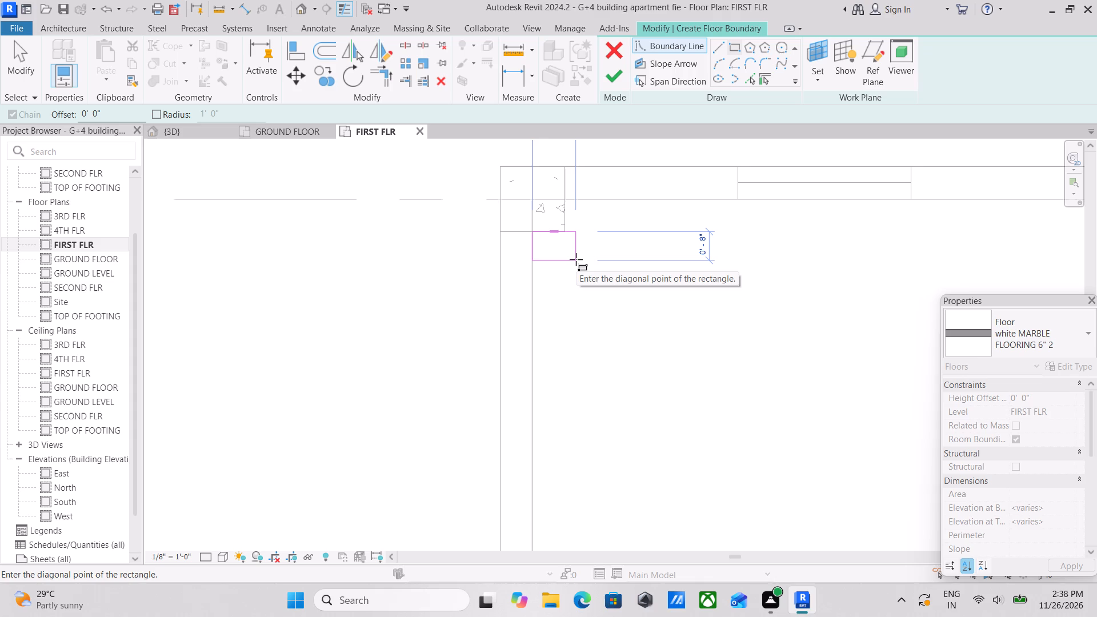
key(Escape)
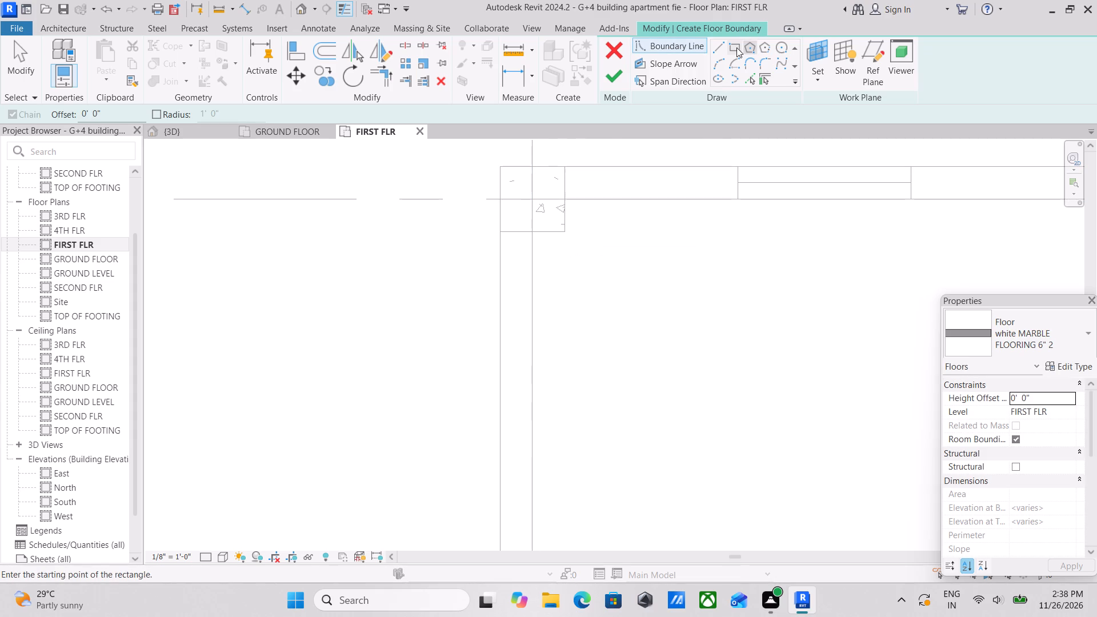
Sketch straight floor boundary lines along the upper corner bedroom's exterior wall from grid AA to BB, stepping around both 18-inch corner columns.
click(720, 52)
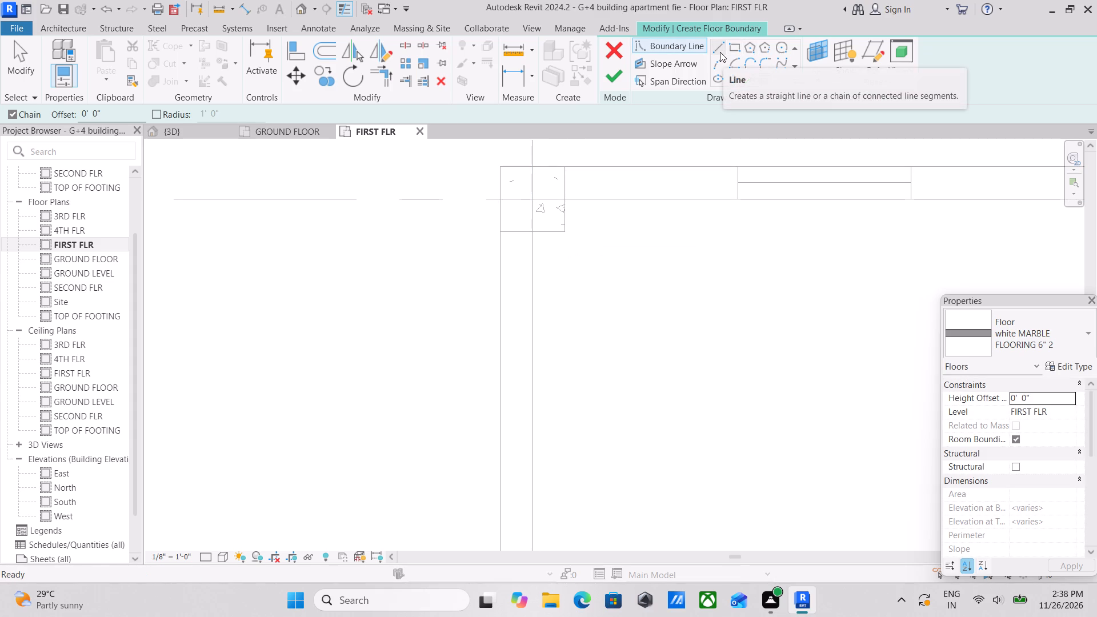
click(534, 238)
scroll(566, 233, up, 1)
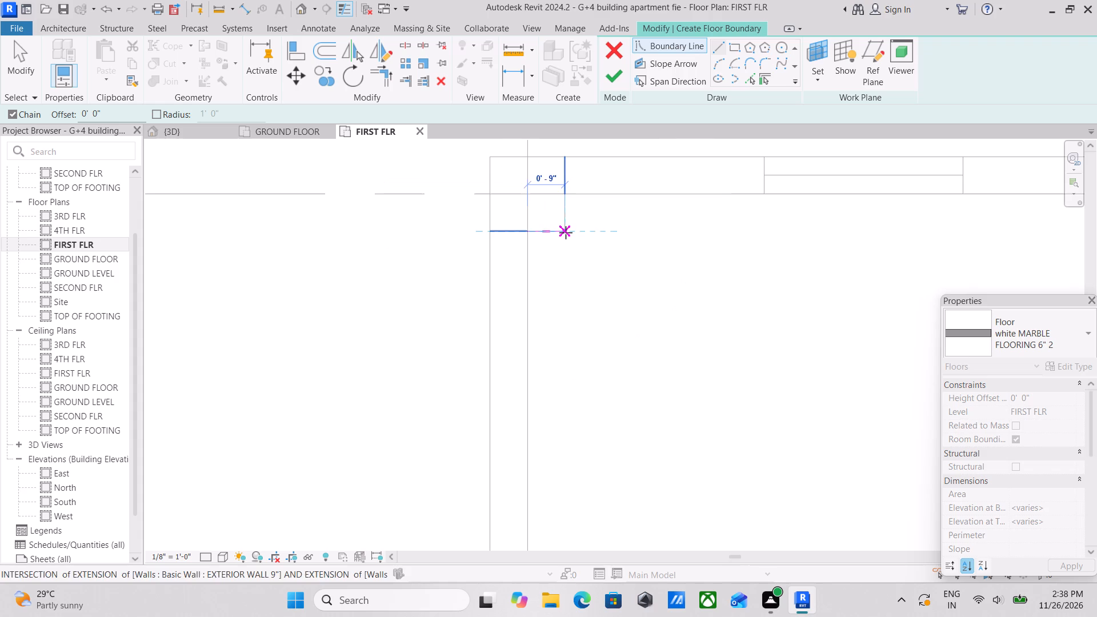
click(566, 233)
middle_drag(571, 177, 576, 230)
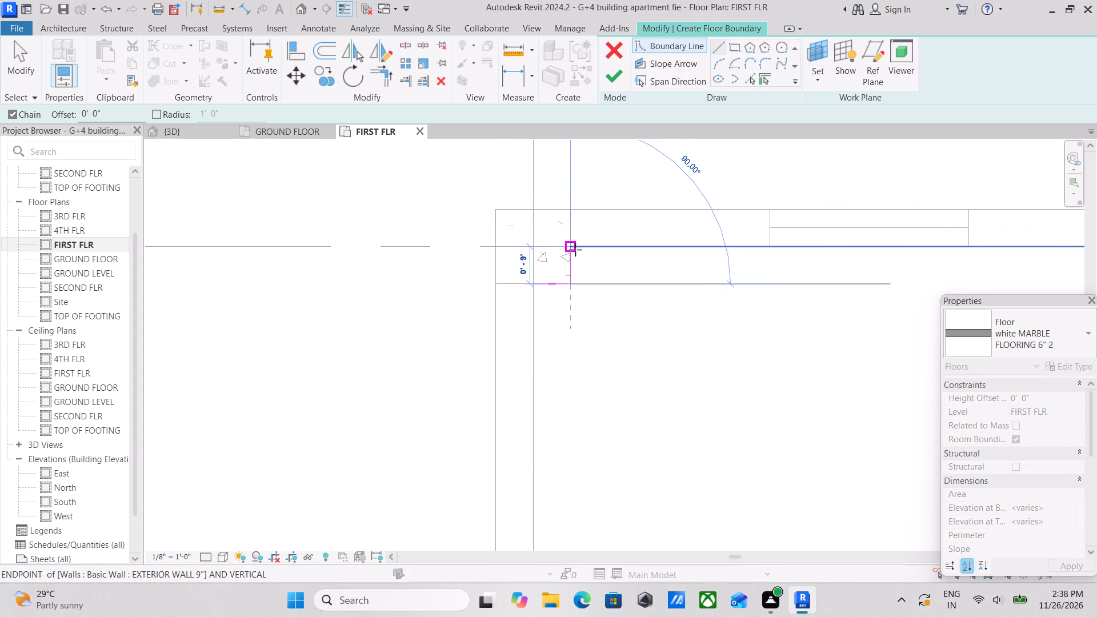
click(575, 250)
middle_drag(728, 244, 426, 242)
middle_drag(852, 245, 567, 240)
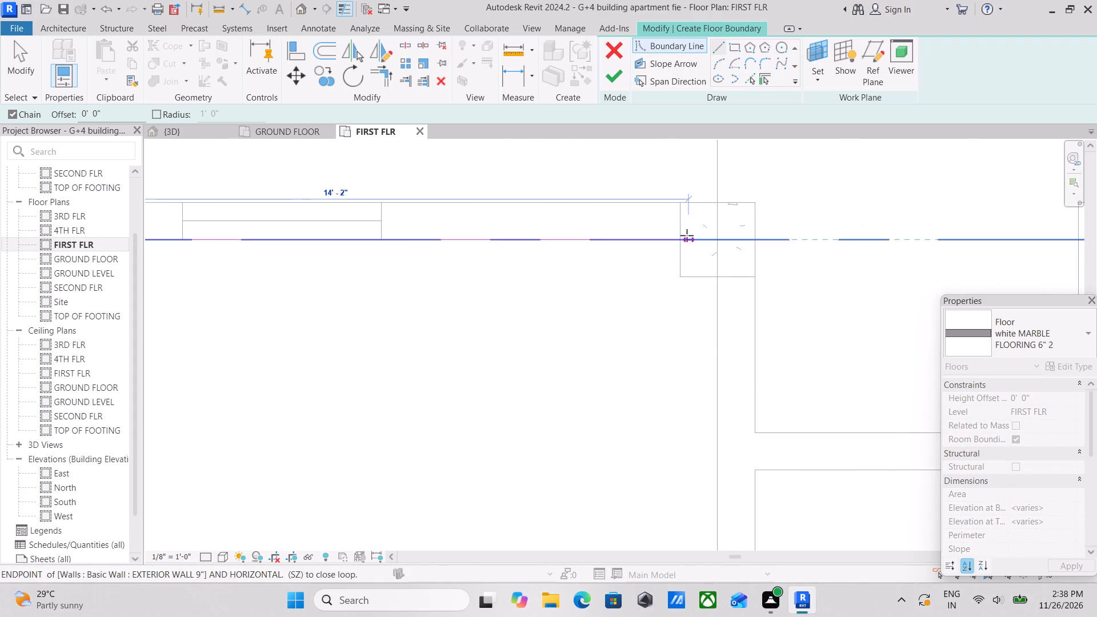
click(681, 239)
click(683, 274)
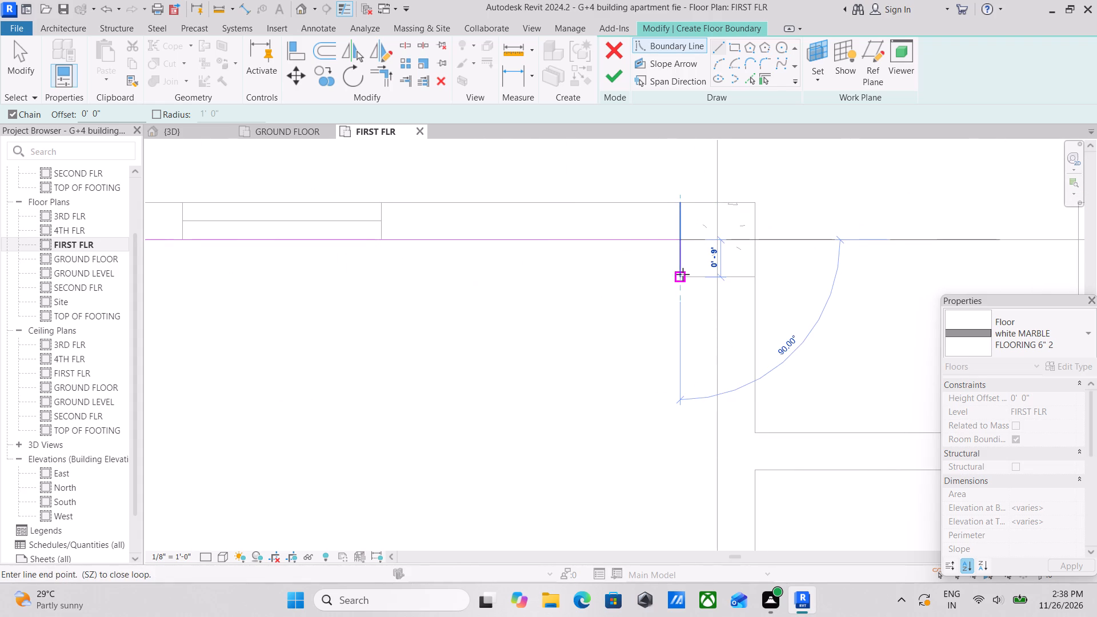
click(721, 276)
Extend the boundary down the wall on grid BB and around the column to the bedroom door jamb.
scroll(718, 290, down, 3)
middle_drag(718, 294, 710, 97)
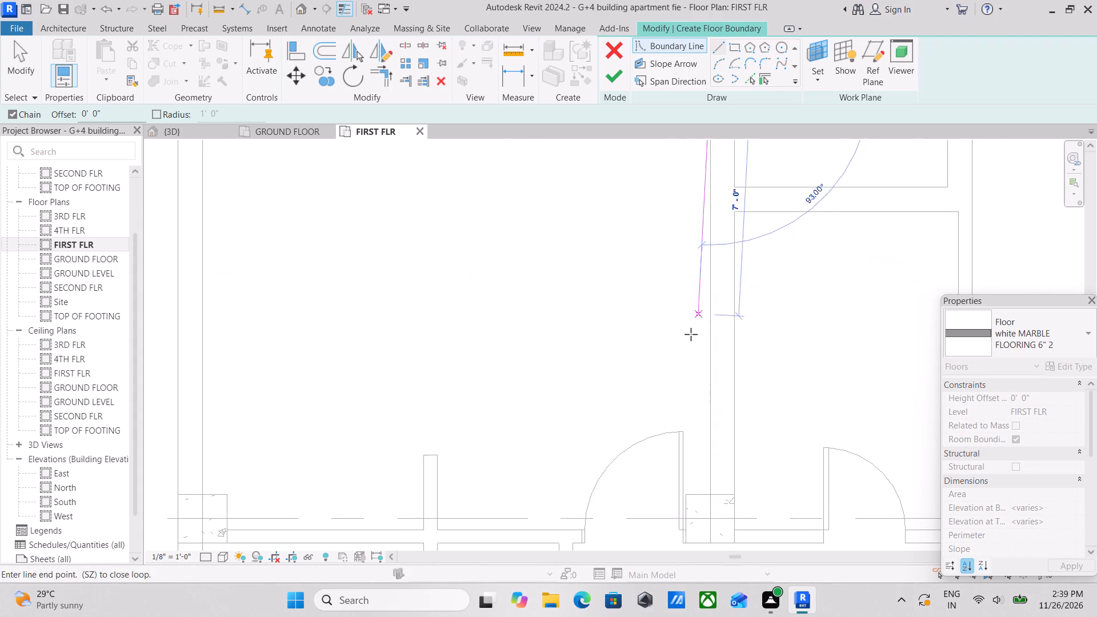
scroll(688, 343, down, 2)
middle_drag(689, 343, 722, 167)
scroll(738, 293, up, 2)
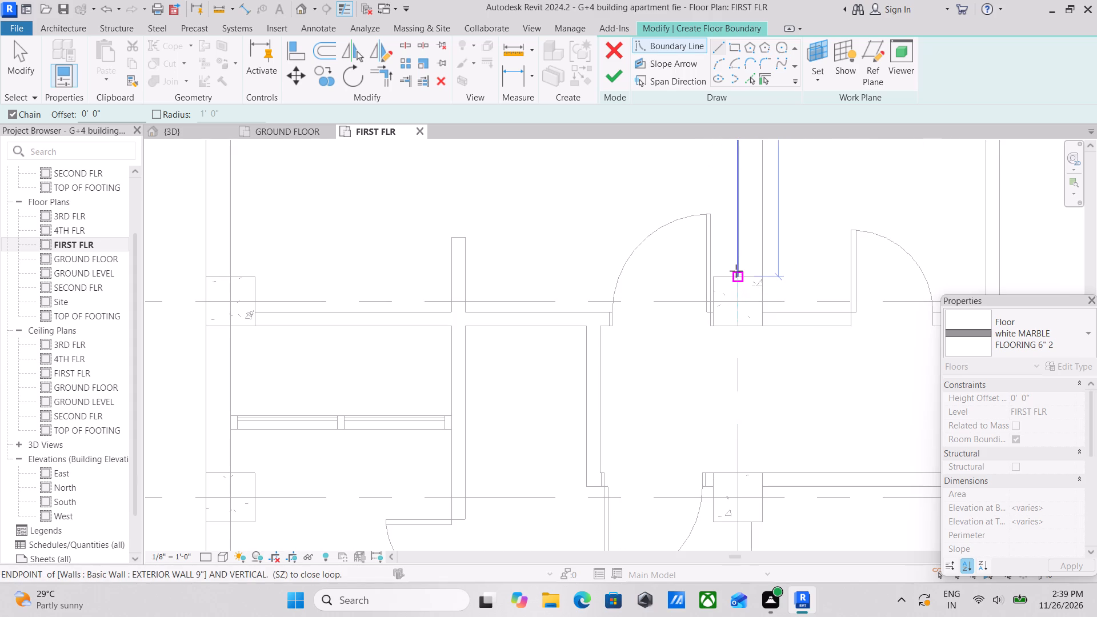
click(740, 273)
click(719, 275)
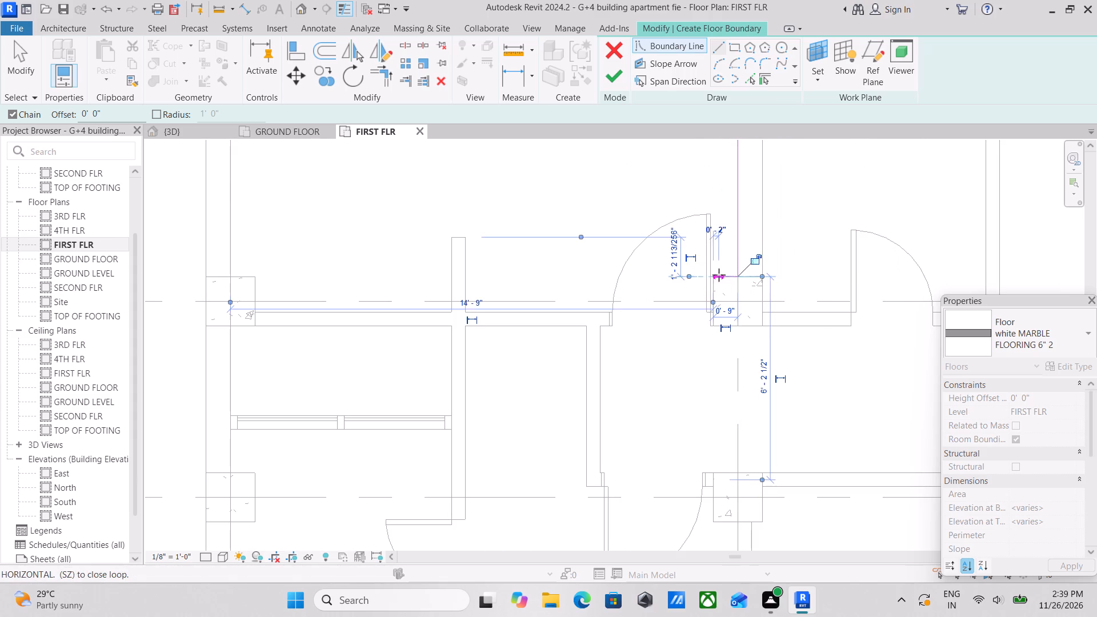
scroll(714, 307, down, 1)
middle_drag(714, 307, 714, 319)
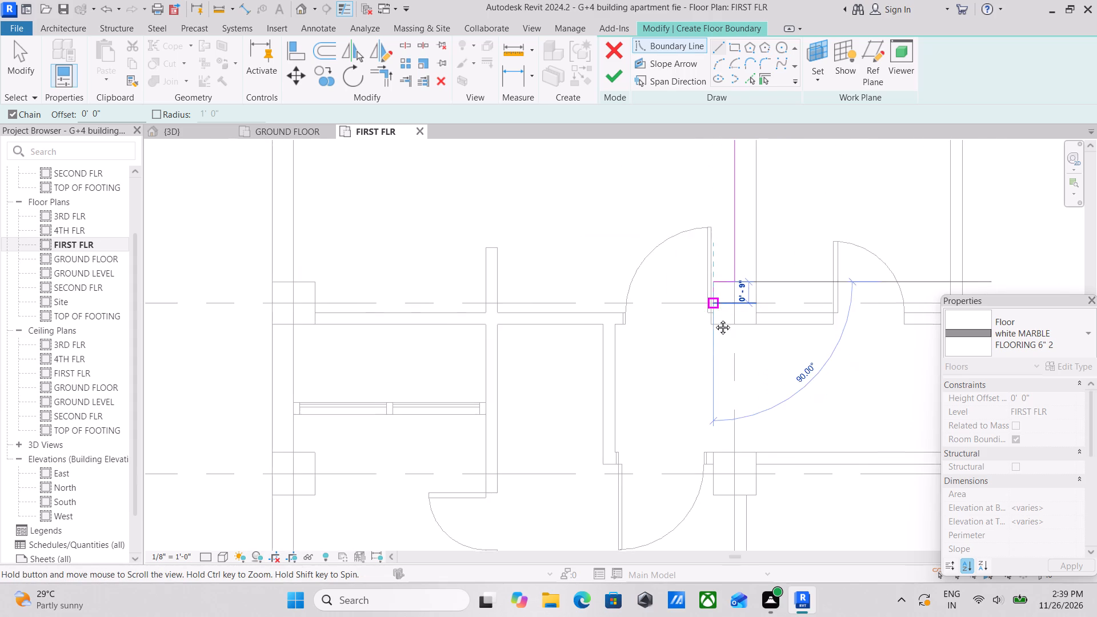
middle_drag(714, 319, 720, 319)
scroll(722, 306, up, 2)
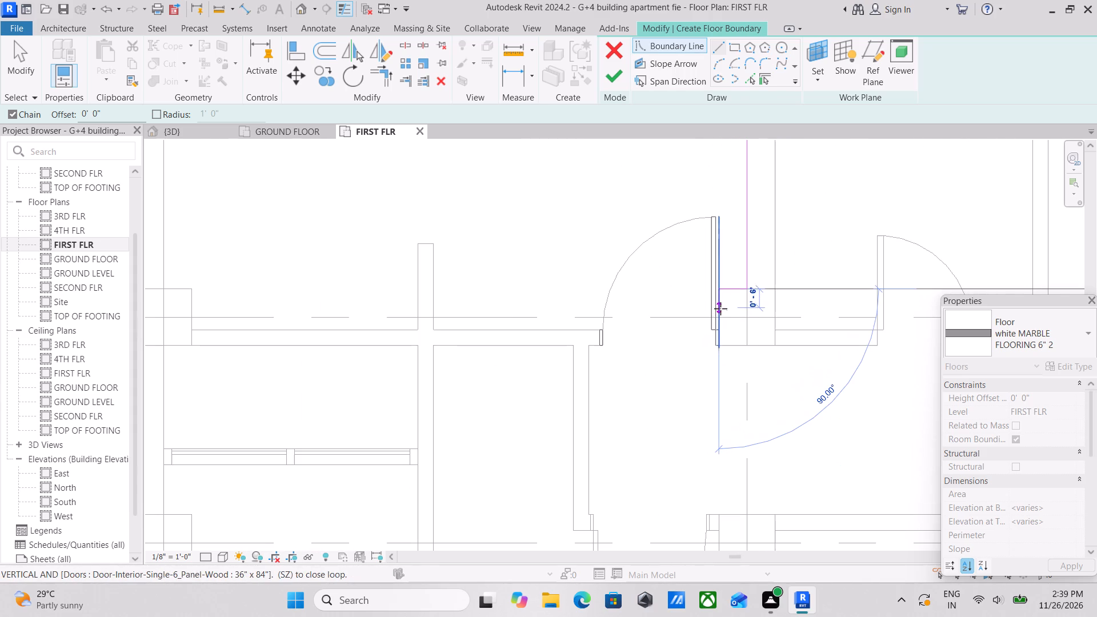
click(715, 344)
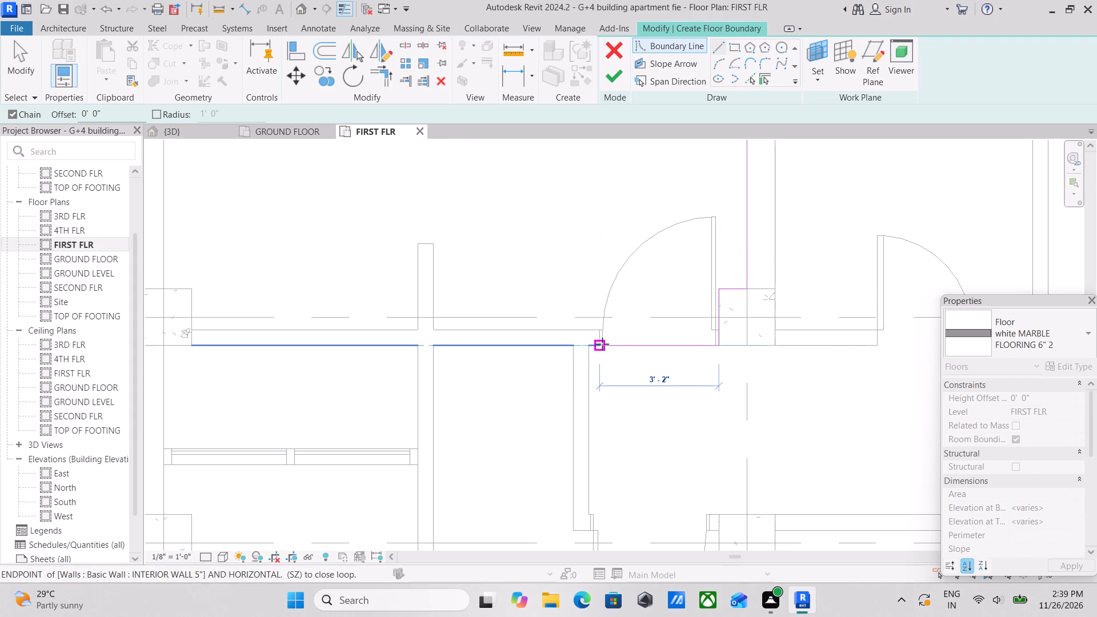
Carry the boundary 3'-2" across the door opening, along the interior wall and around the 5-inch-wide partition stub.
click(602, 344)
scroll(603, 338, up, 7)
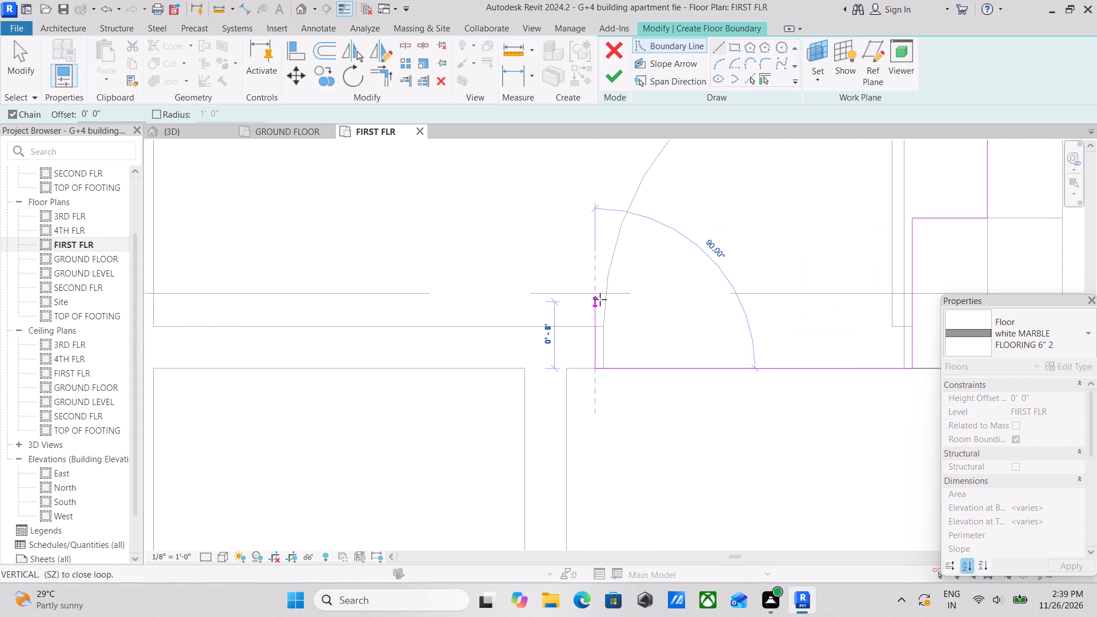
click(596, 328)
middle_drag(473, 315, 726, 305)
middle_drag(445, 302, 631, 315)
click(589, 332)
middle_drag(599, 225, 622, 339)
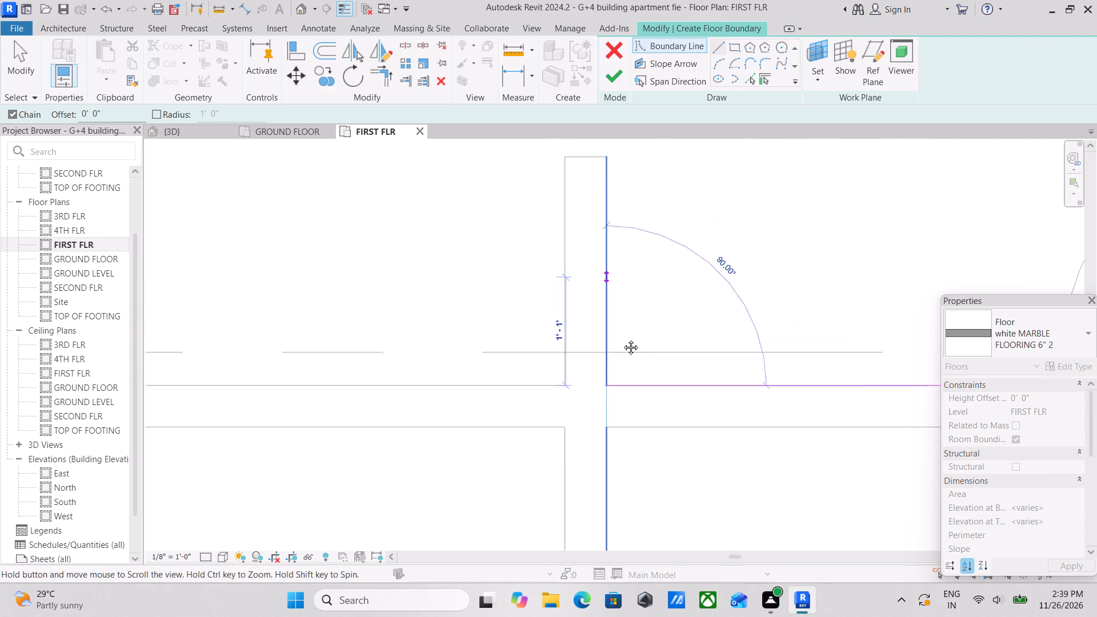
middle_drag(622, 339, 619, 399)
middle_drag(638, 297, 637, 352)
click(616, 330)
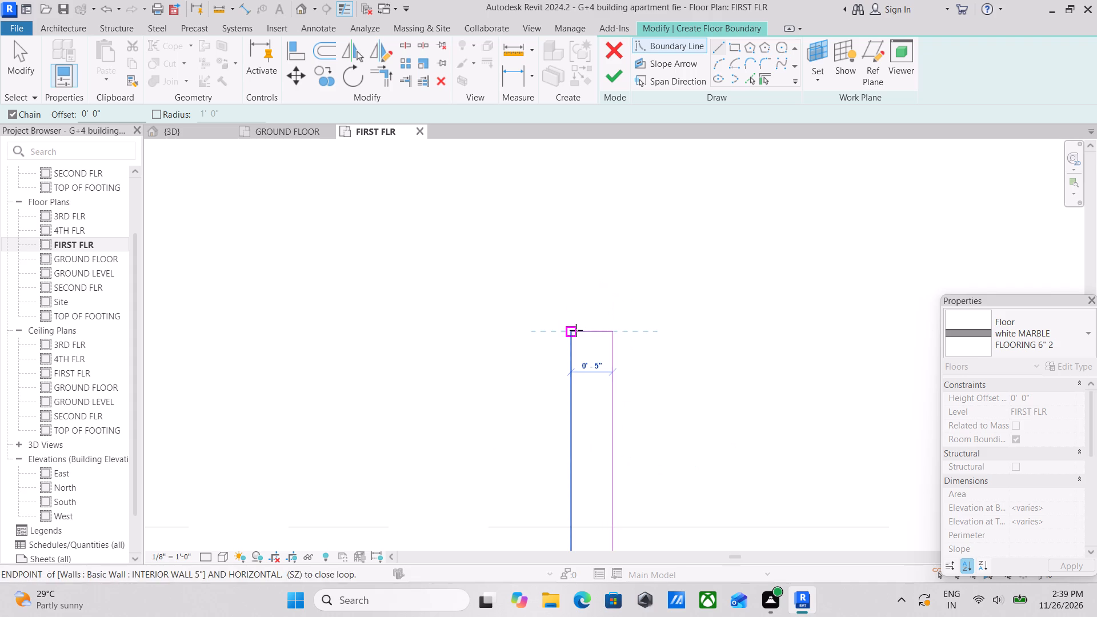
click(576, 330)
middle_drag(572, 415, 592, 251)
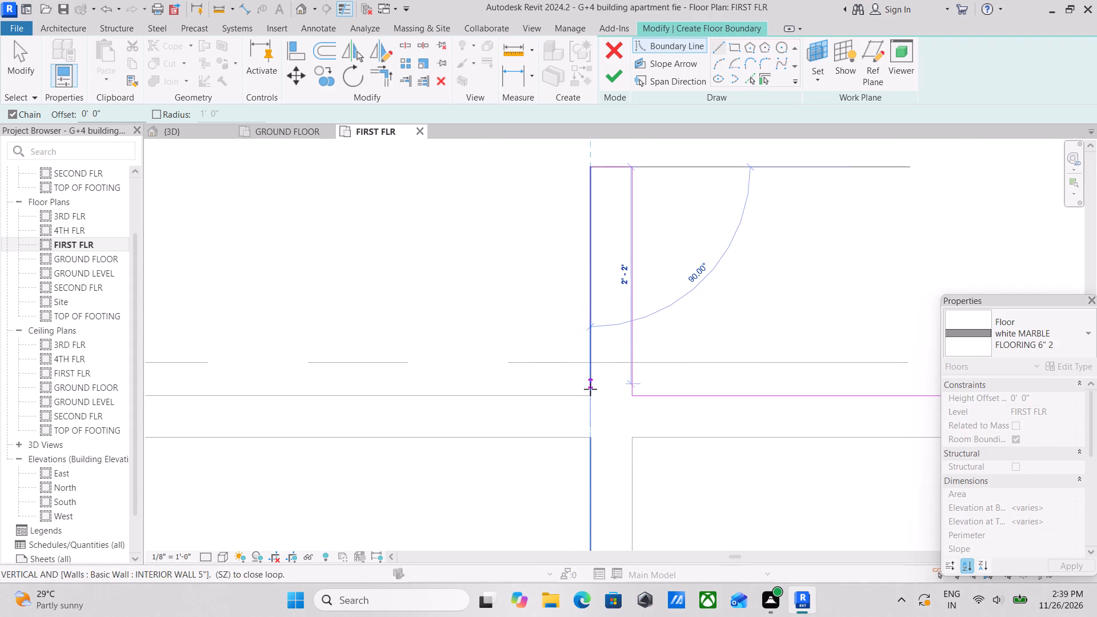
click(594, 392)
Continue the boundary along the interior wall, around the column on grid AA and up the exterior wall, closing the bedroom loop.
middle_drag(496, 382, 690, 351)
middle_drag(422, 334, 635, 348)
scroll(434, 338, down, 3)
middle_drag(435, 338, 513, 337)
click(489, 366)
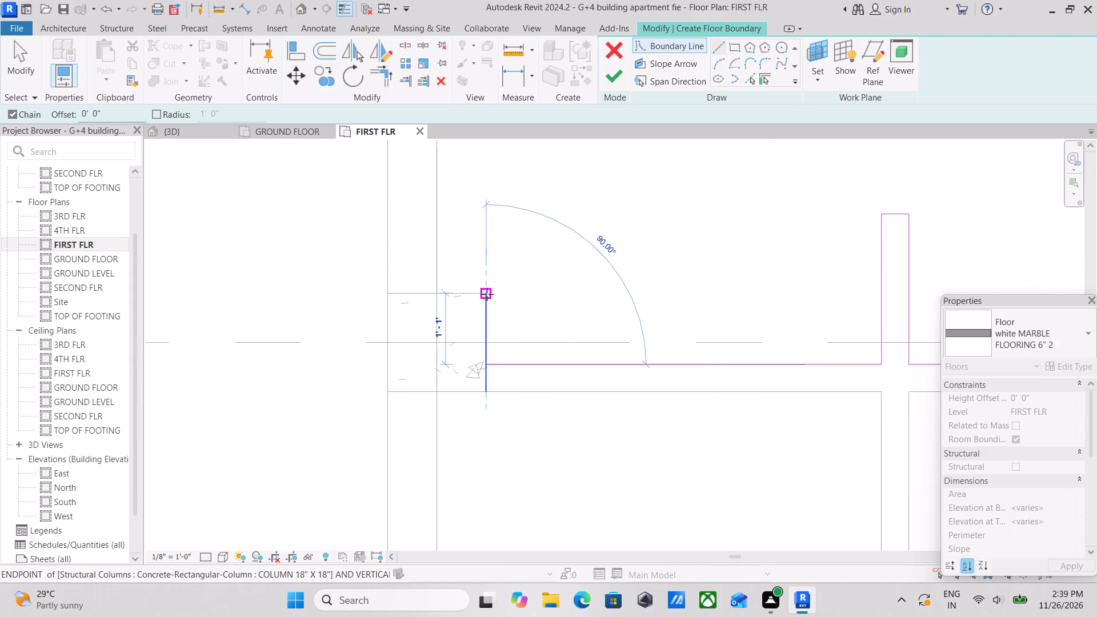
click(487, 294)
click(437, 291)
scroll(447, 218, down, 1)
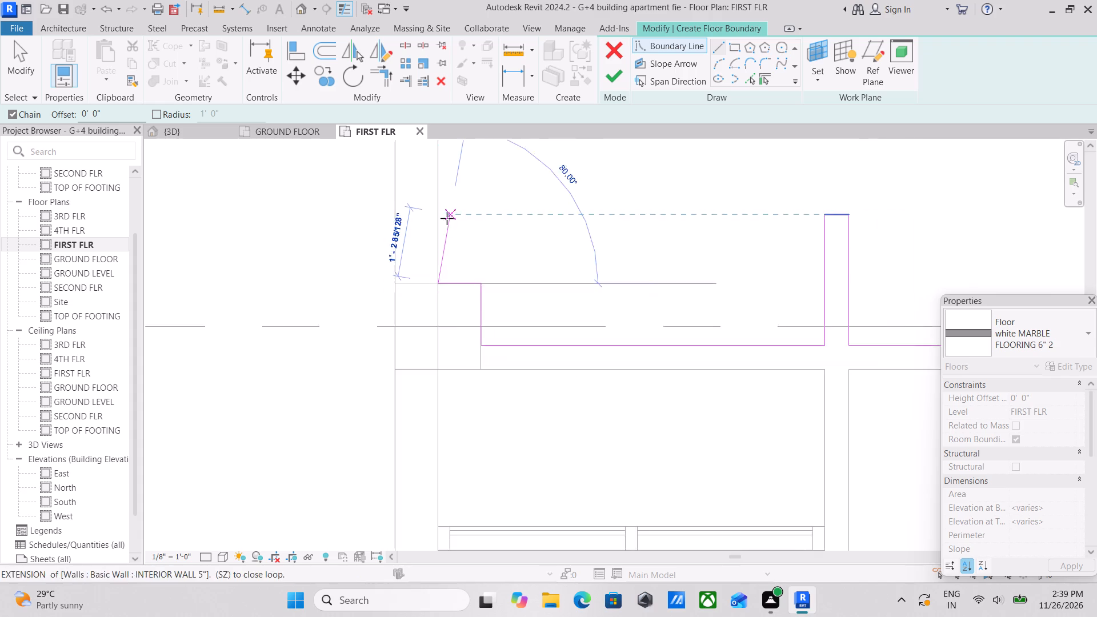
middle_drag(447, 218, 437, 439)
middle_drag(452, 269, 445, 486)
scroll(448, 289, down, 3)
middle_drag(444, 298, 435, 519)
scroll(433, 300, down, 1)
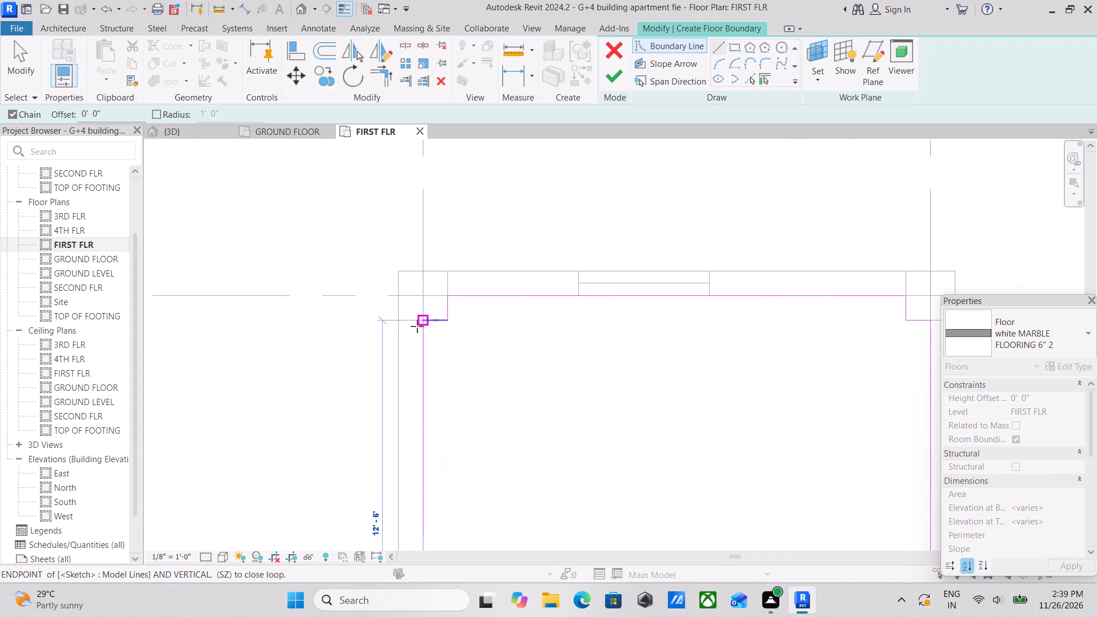
click(422, 316)
Start the lower corner bedroom's boundary at the bottom column on grid AA, running up the exterior wall and along the toilet wall's outer face.
scroll(422, 316, down, 9)
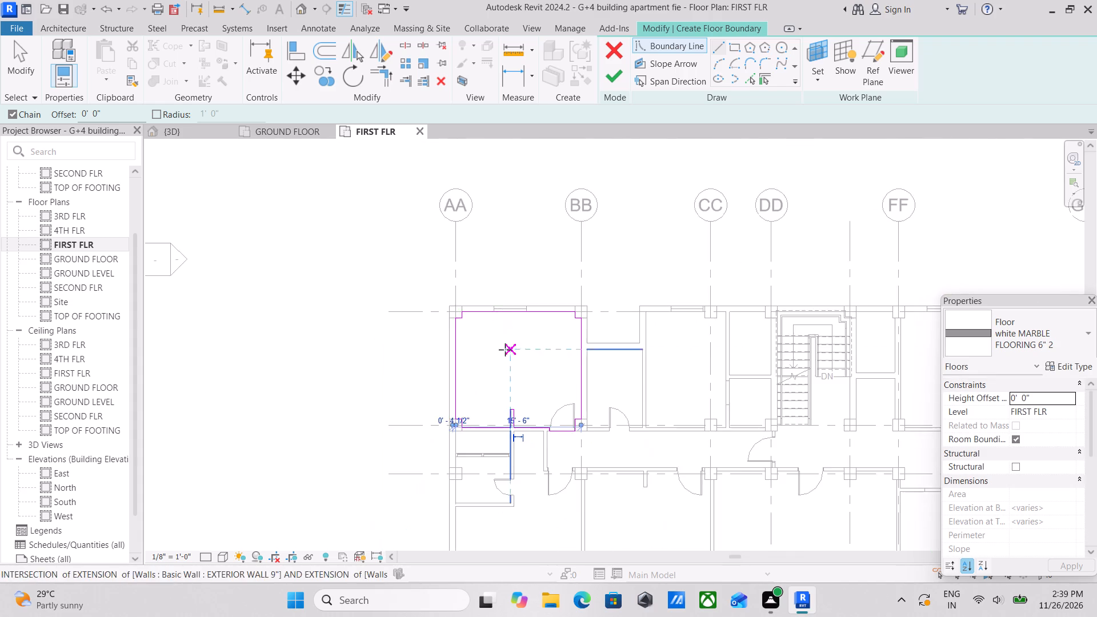
scroll(505, 350, down, 2)
middle_drag(505, 351, 497, 246)
scroll(636, 231, up, 3)
scroll(636, 230, down, 3)
middle_drag(636, 234, 654, 169)
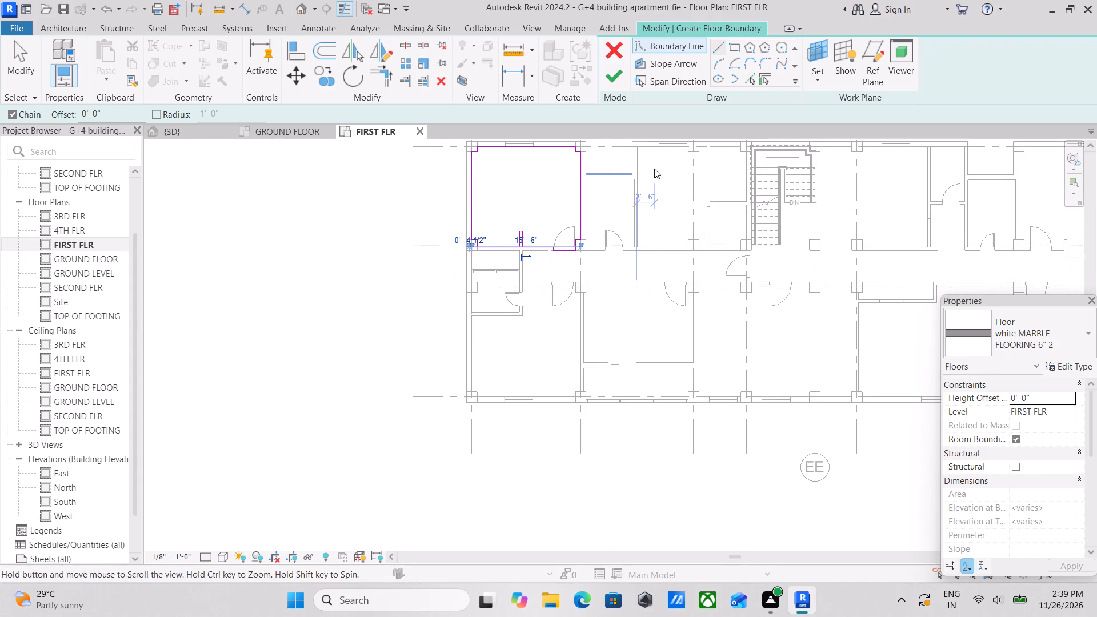
scroll(463, 285, up, 3)
scroll(607, 279, up, 3)
scroll(603, 302, down, 2)
middle_drag(603, 302, 596, 302)
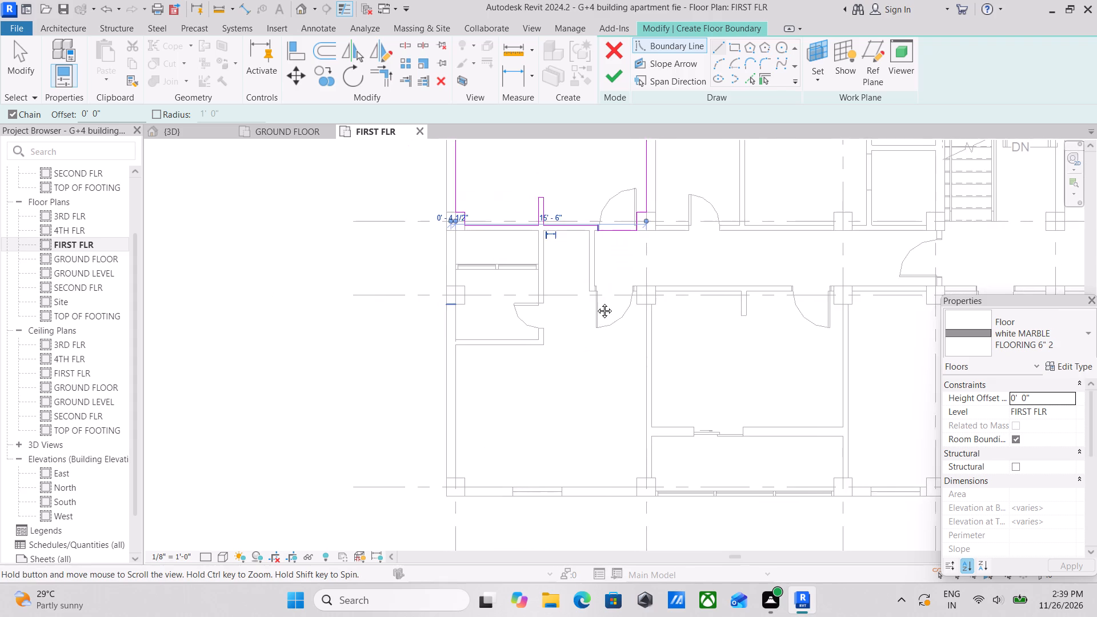
middle_drag(596, 302, 580, 249)
scroll(481, 329, up, 1)
scroll(419, 444, up, 2)
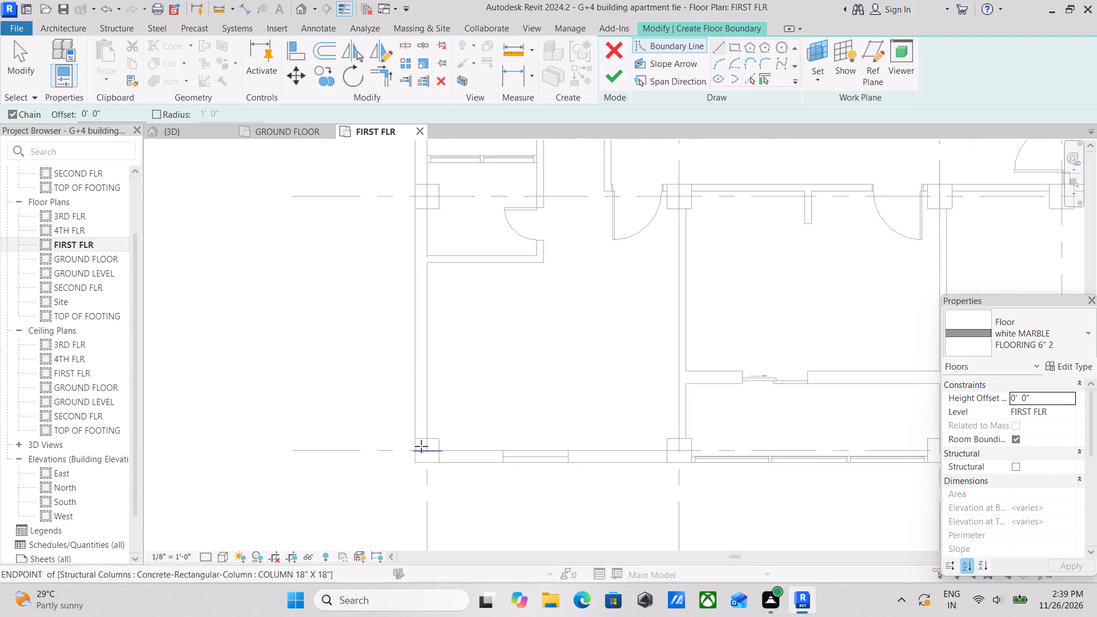
scroll(426, 442, up, 3)
click(428, 439)
middle_drag(447, 282, 449, 368)
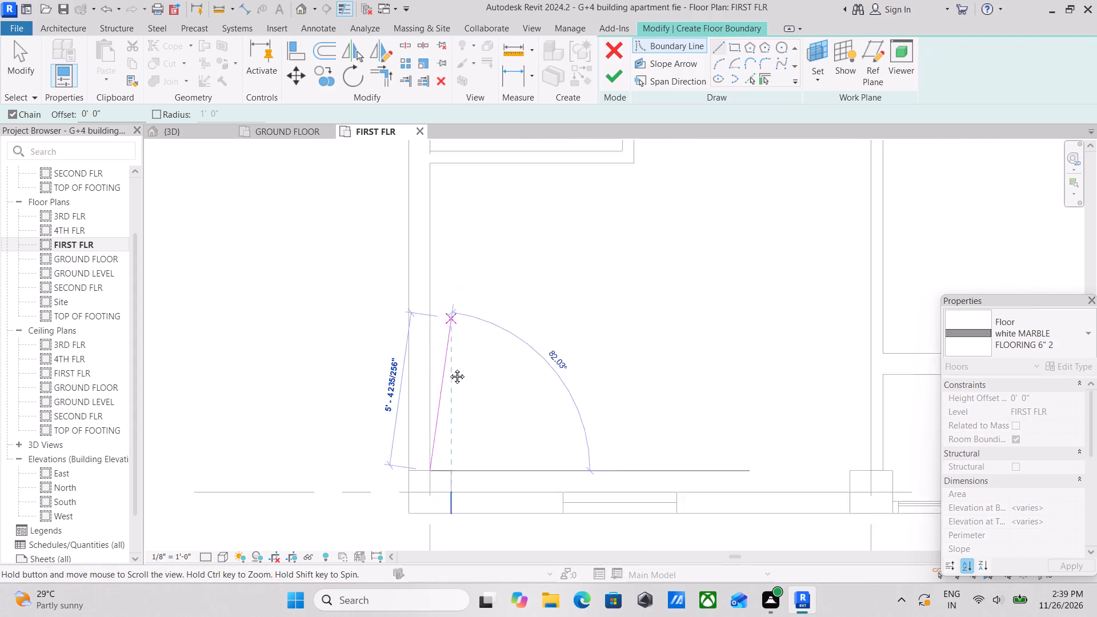
middle_drag(449, 368, 445, 423)
click(429, 267)
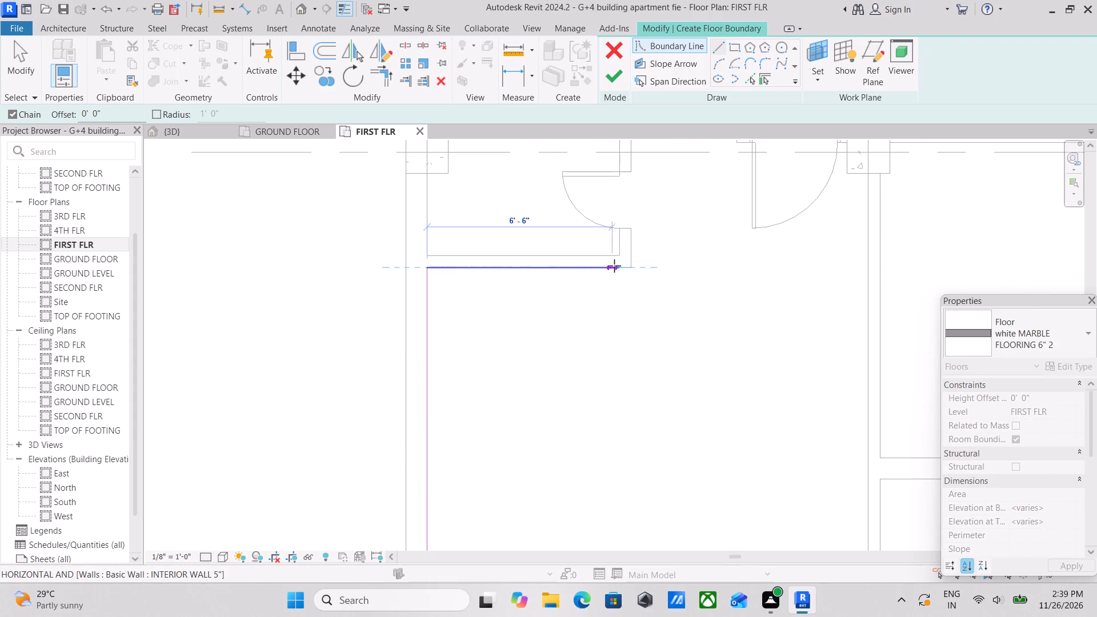
click(632, 266)
Extend the boundary up the toilet partition to the upper bedroom's wall and 3'-8 1/2" across the entry passage.
middle_drag(630, 258, 631, 382)
scroll(632, 384, up, 1)
middle_drag(651, 228, 664, 430)
scroll(650, 291, up, 1)
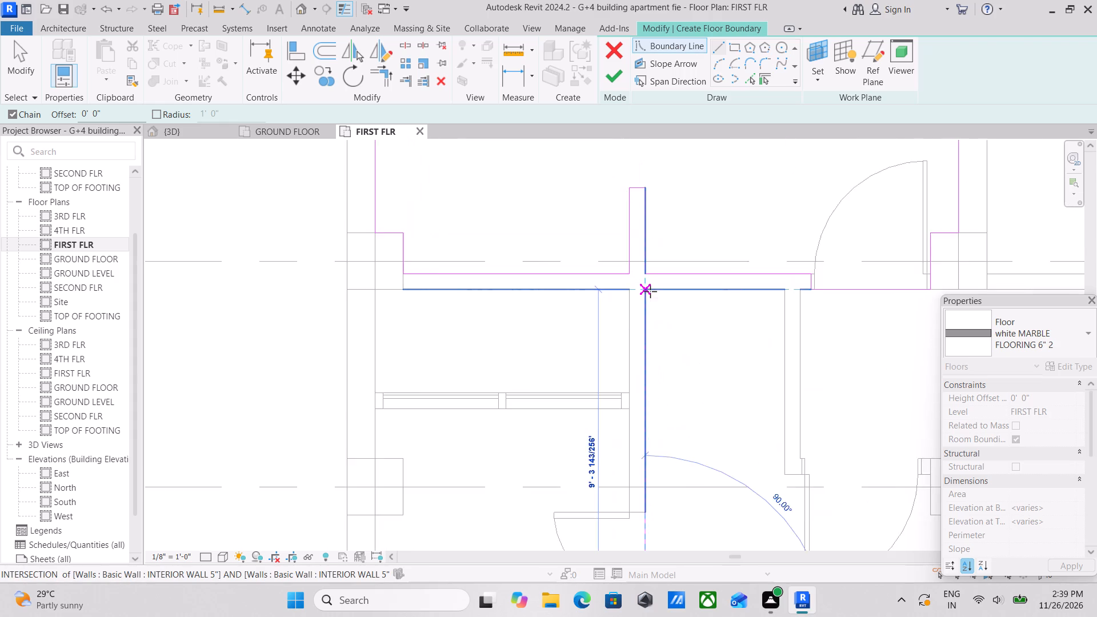
scroll(650, 291, up, 2)
click(640, 286)
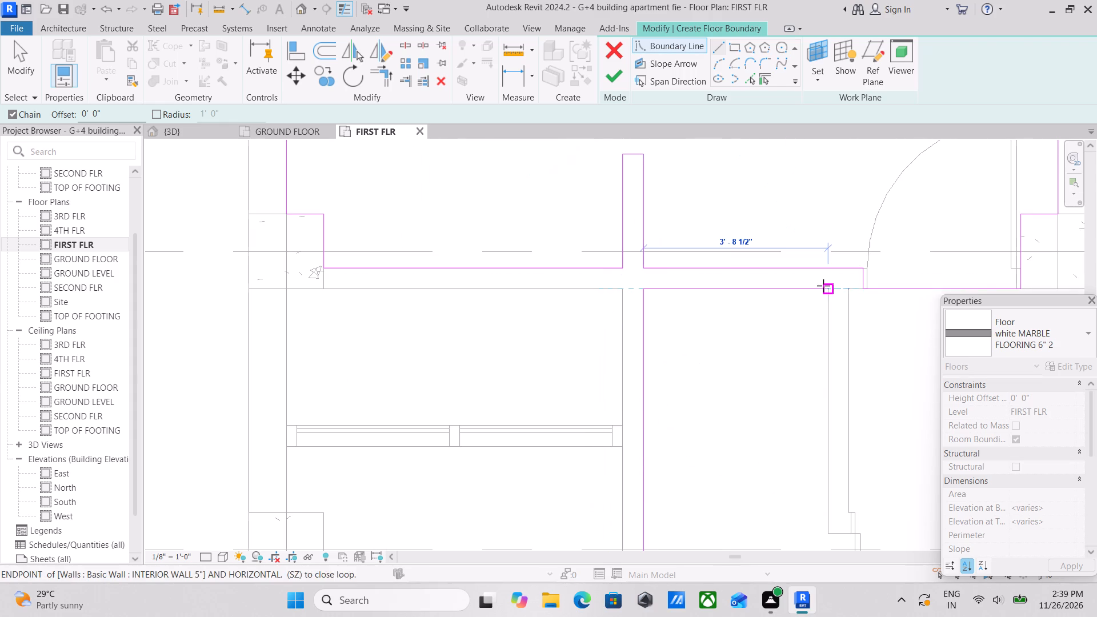
click(823, 286)
Run the boundary down the passage partition, about 3'-10 1/2" across the door opening, and around the column to grid BB.
middle_drag(832, 379, 755, 190)
middle_drag(753, 312, 721, 210)
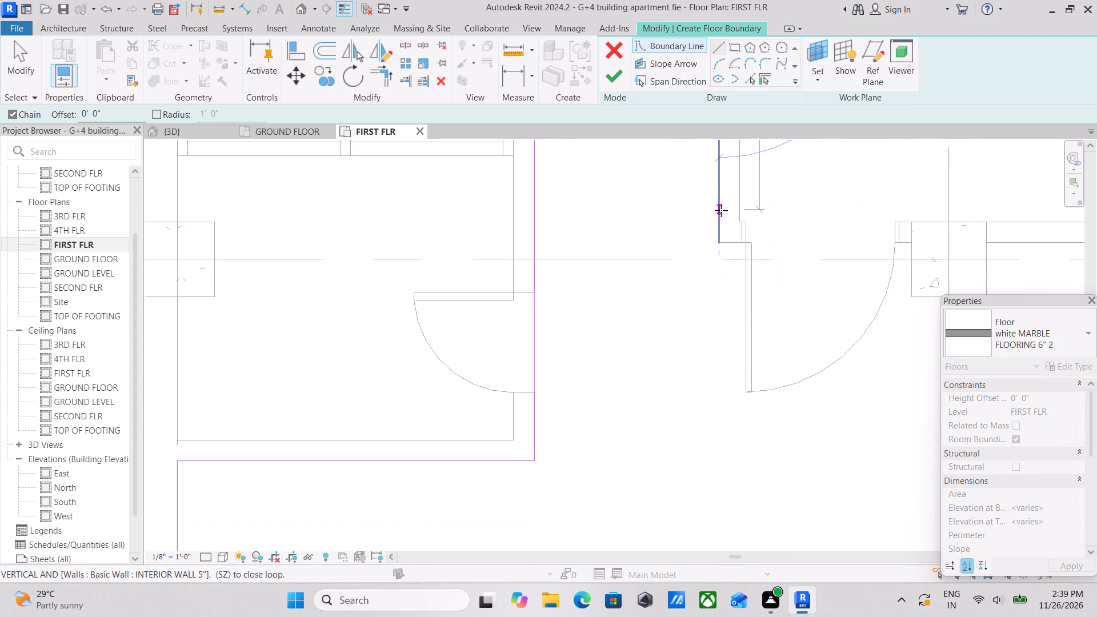
scroll(721, 210, down, 5)
scroll(721, 210, up, 6)
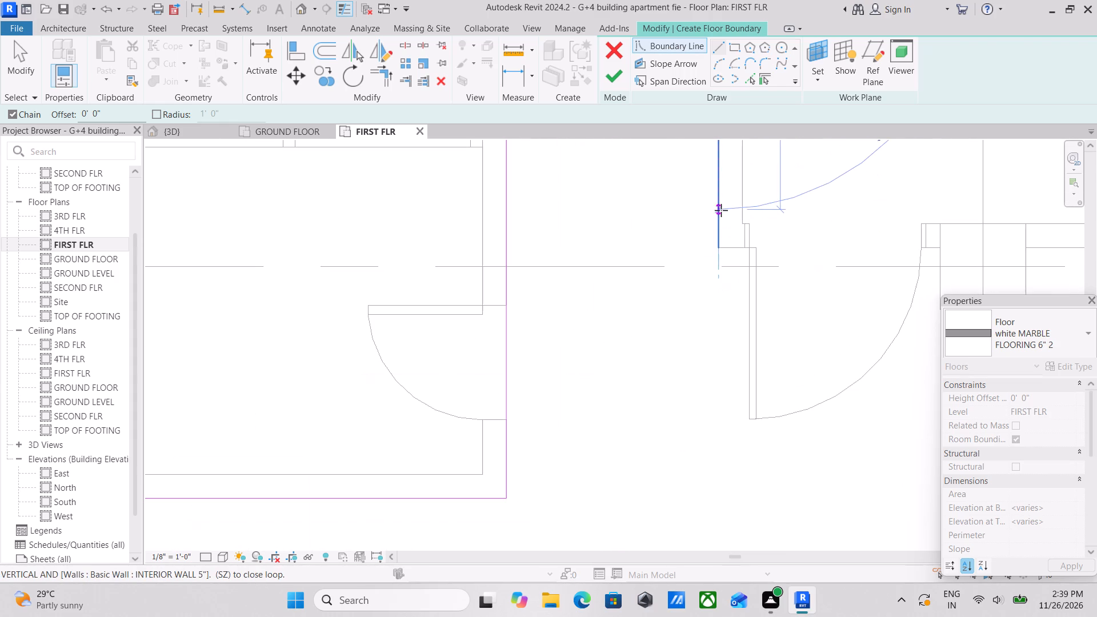
click(720, 246)
middle_drag(800, 245, 611, 250)
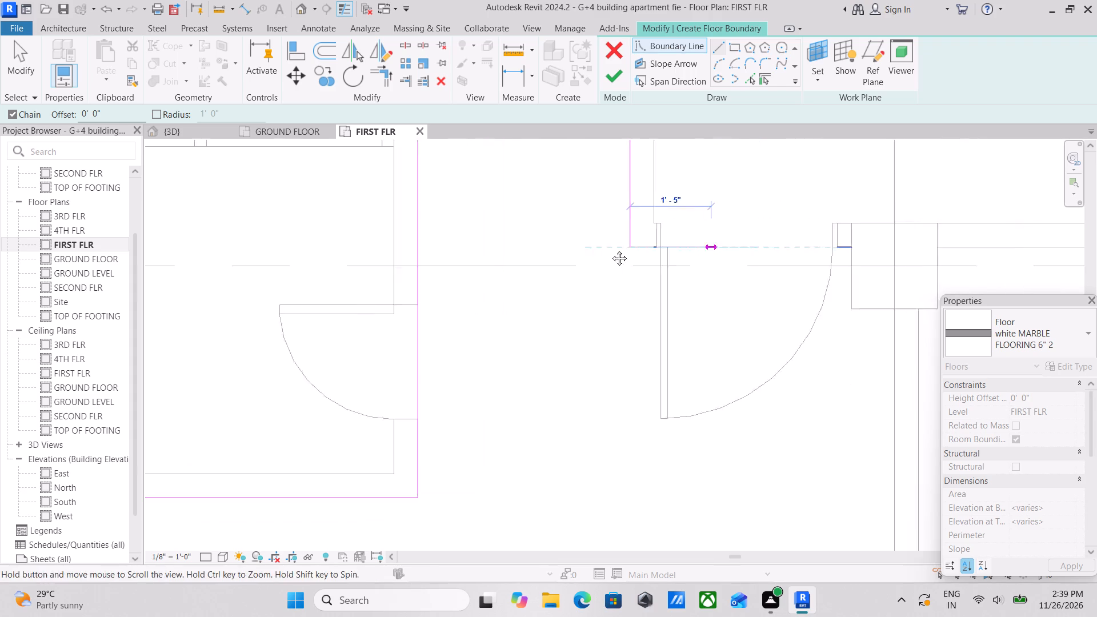
middle_drag(611, 250, 584, 254)
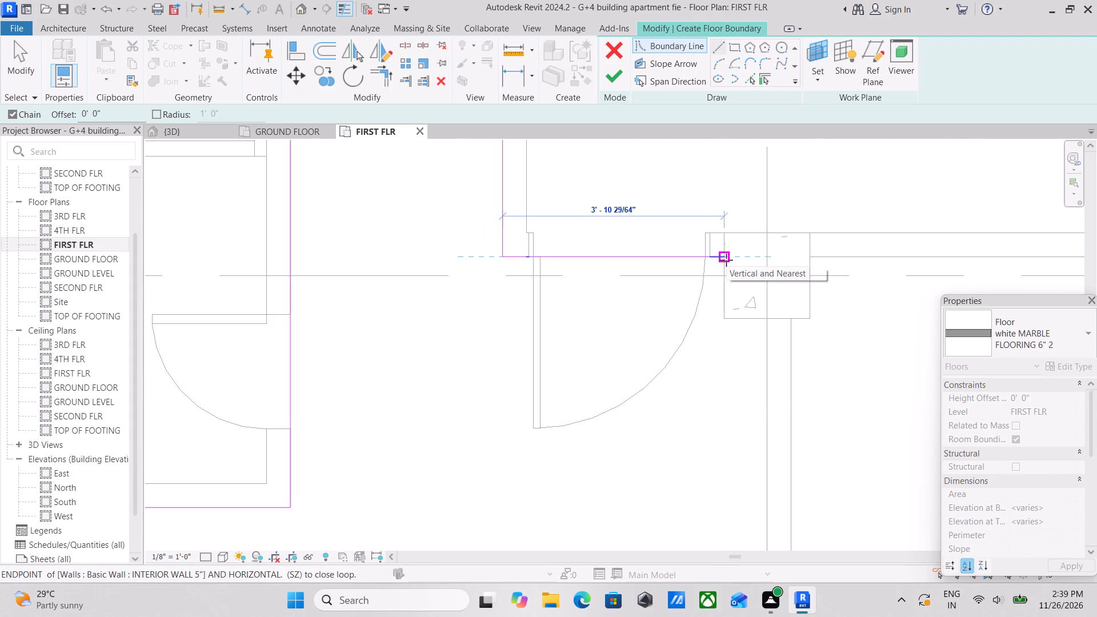
click(726, 260)
click(727, 319)
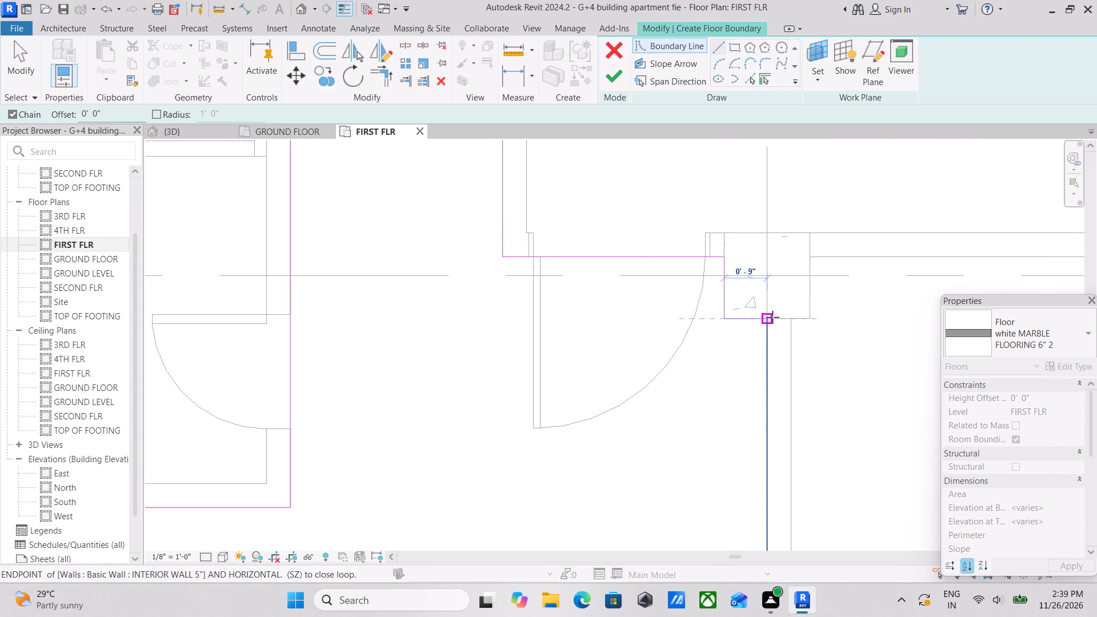
click(771, 317)
Run the boundary down the grid BB wall, around the bottom column, along the exterior wall and around the grid AA column, closing the bedroom loop.
scroll(770, 318, down, 3)
middle_drag(770, 318, 751, 134)
scroll(730, 297, down, 3)
middle_drag(731, 294, 743, 124)
scroll(745, 285, down, 1)
middle_drag(745, 285, 756, 229)
scroll(764, 275, up, 1)
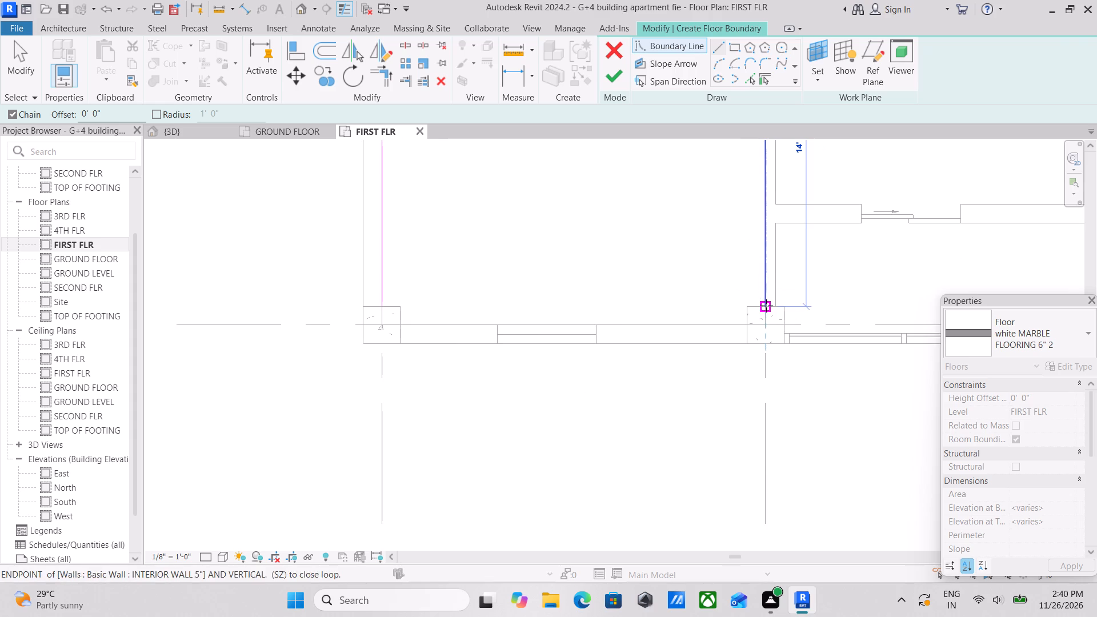
click(766, 306)
click(753, 307)
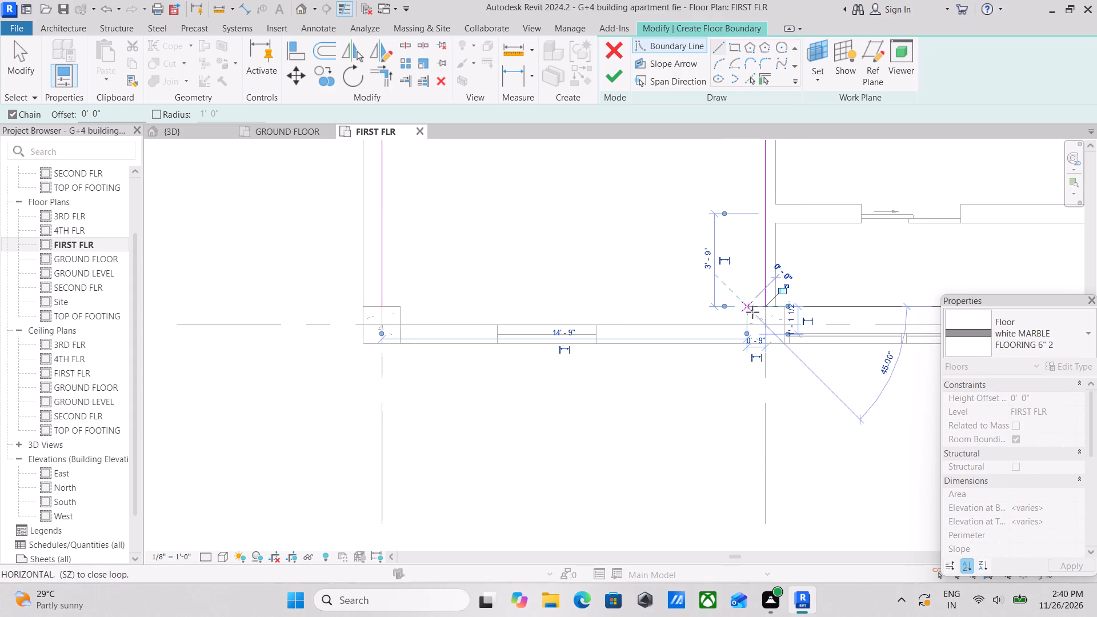
click(750, 326)
middle_drag(500, 315, 611, 325)
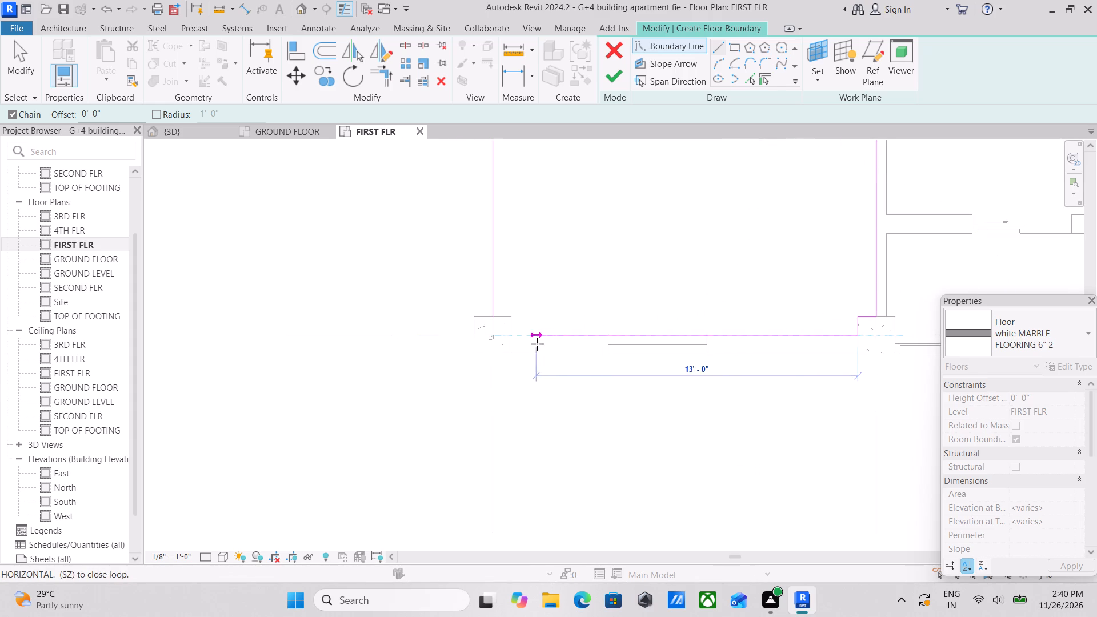
click(511, 337)
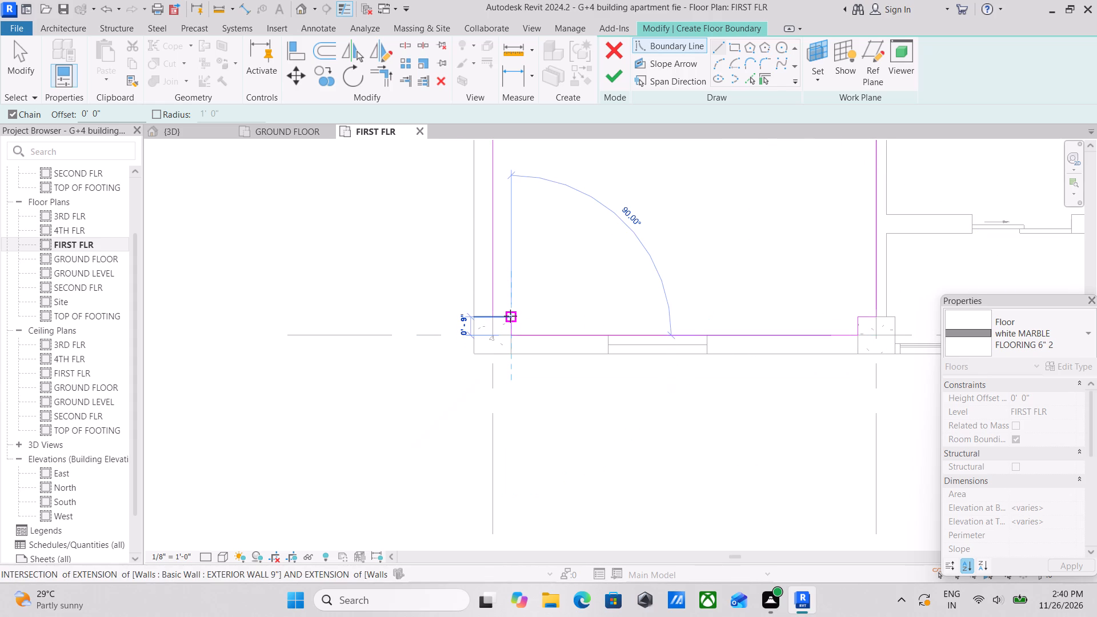
click(510, 316)
click(491, 316)
Look over the adjoining bedroom and its balcony to plan the path of their flooring boundary.
scroll(508, 301, down, 6)
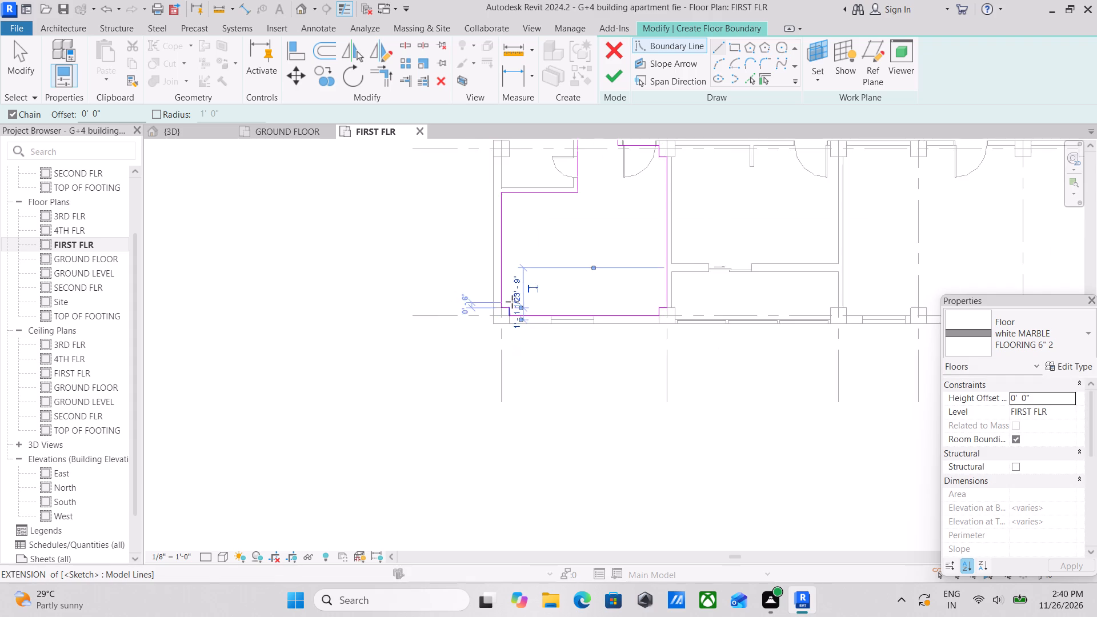
scroll(567, 235, down, 2)
middle_drag(563, 267, 485, 396)
scroll(592, 238, up, 3)
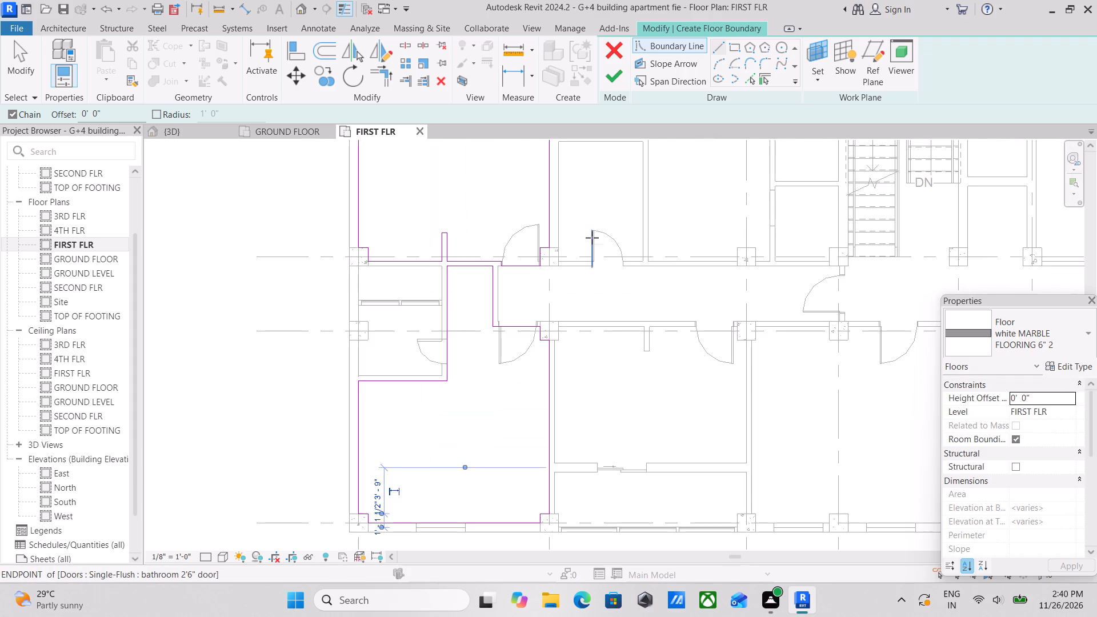
scroll(456, 348, up, 3)
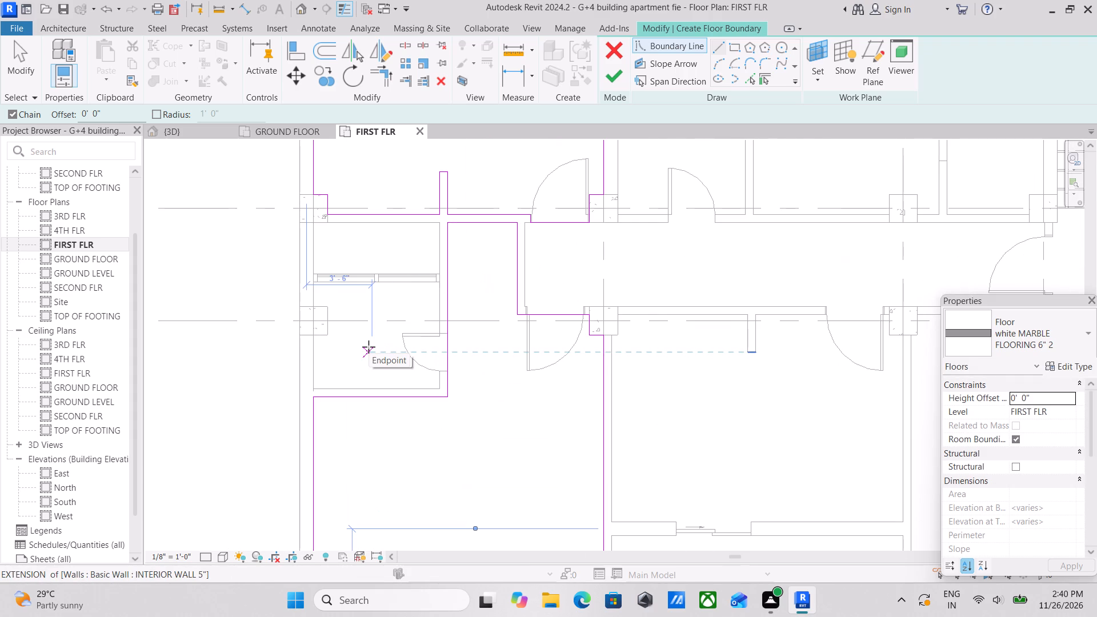
middle_drag(788, 306, 672, 207)
scroll(539, 235, down, 2)
middle_drag(538, 236, 608, 126)
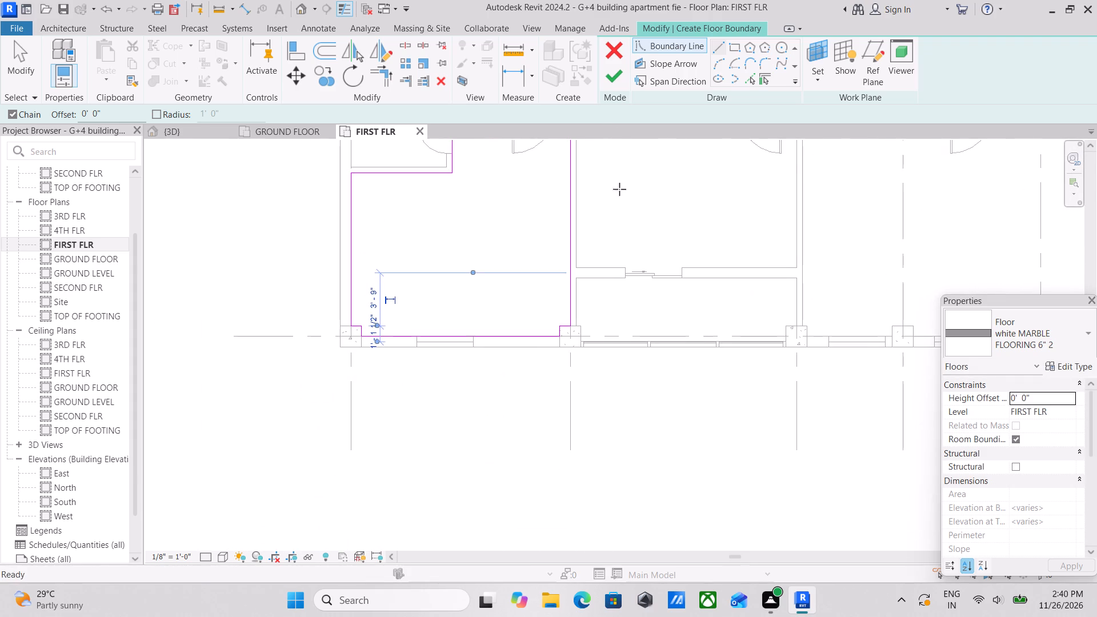
scroll(575, 336, up, 1)
middle_drag(505, 270, 545, 360)
scroll(718, 319, up, 1)
scroll(743, 275, down, 1)
middle_drag(743, 275, 563, 266)
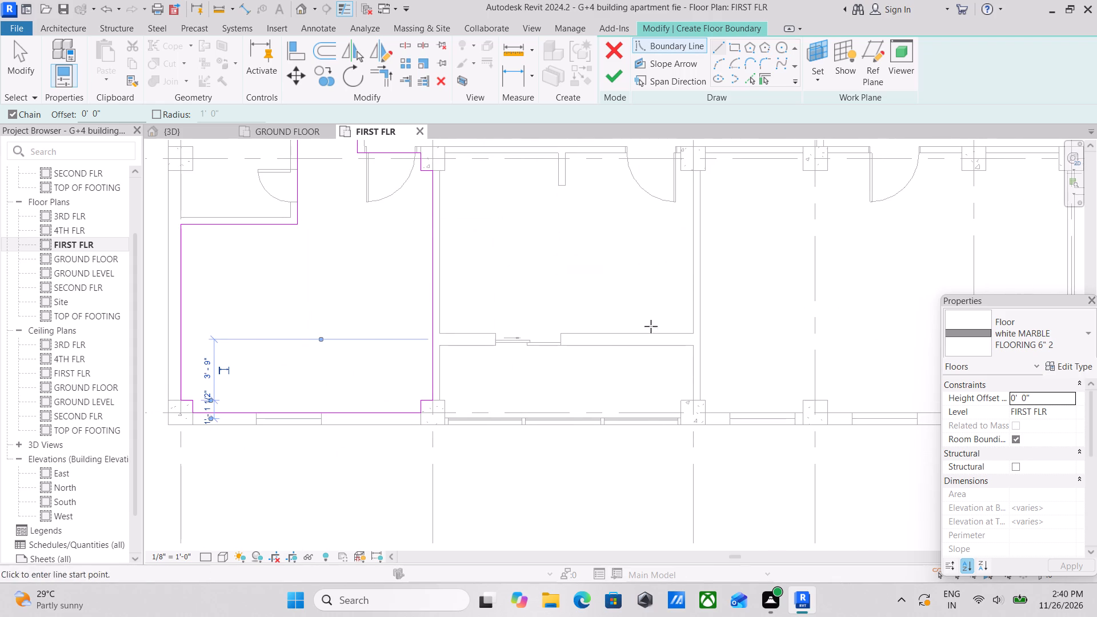
scroll(456, 435, up, 4)
scroll(474, 406, down, 2)
middle_drag(467, 409, 459, 499)
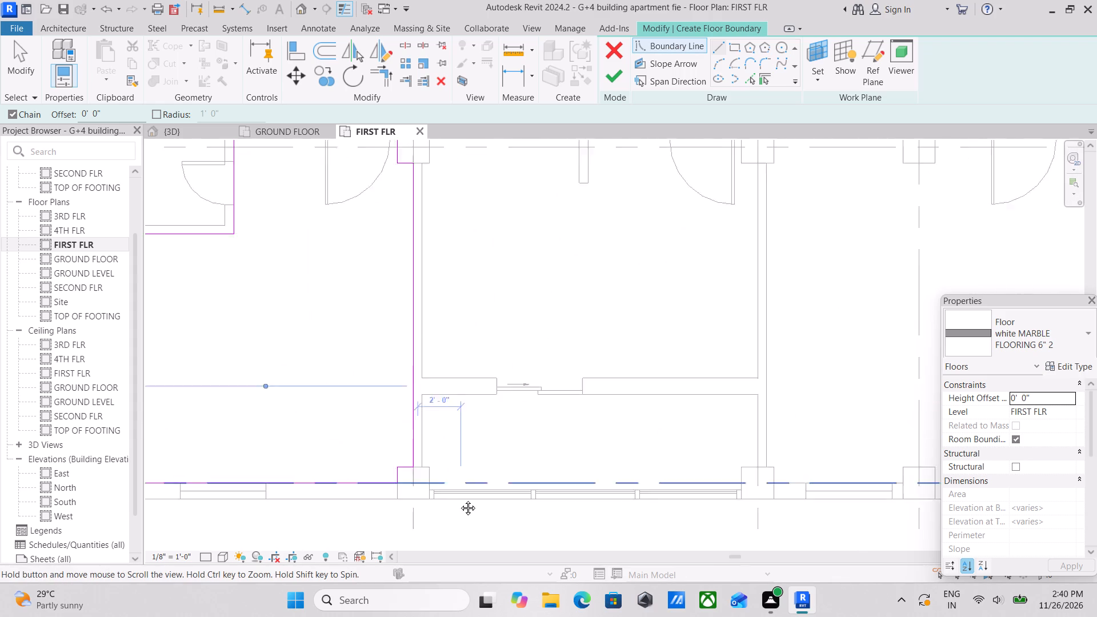
middle_drag(459, 499, 538, 360)
Start the balcony room's boundary at the grid BB column's outer corner, running 14'-6" along the storefront and around the next column.
scroll(528, 348, up, 6)
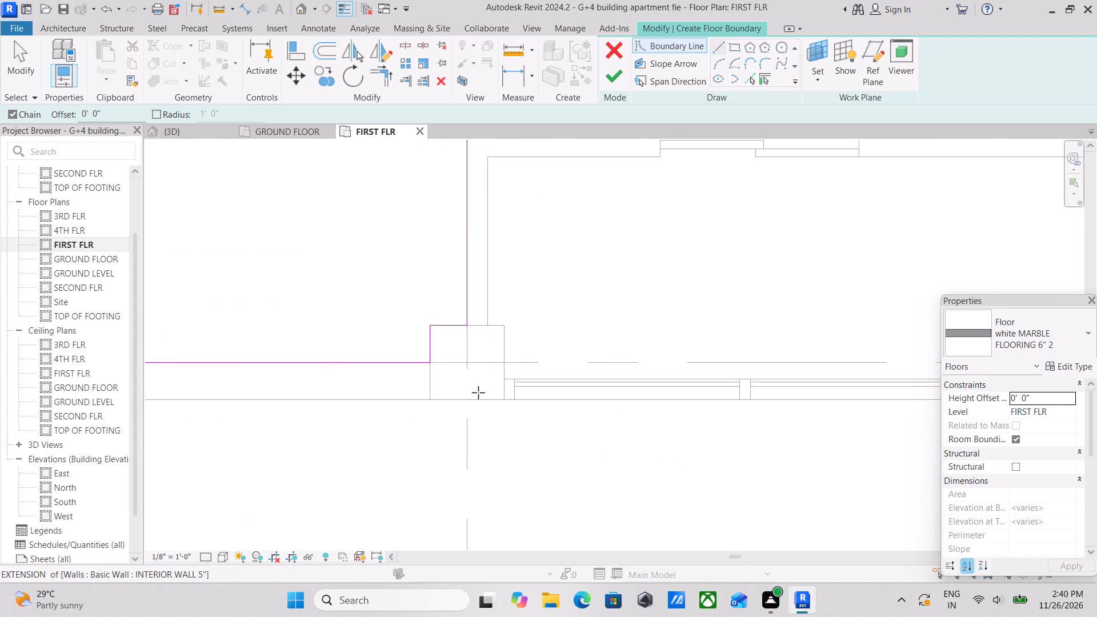
middle_drag(509, 372, 463, 454)
scroll(478, 416, down, 4)
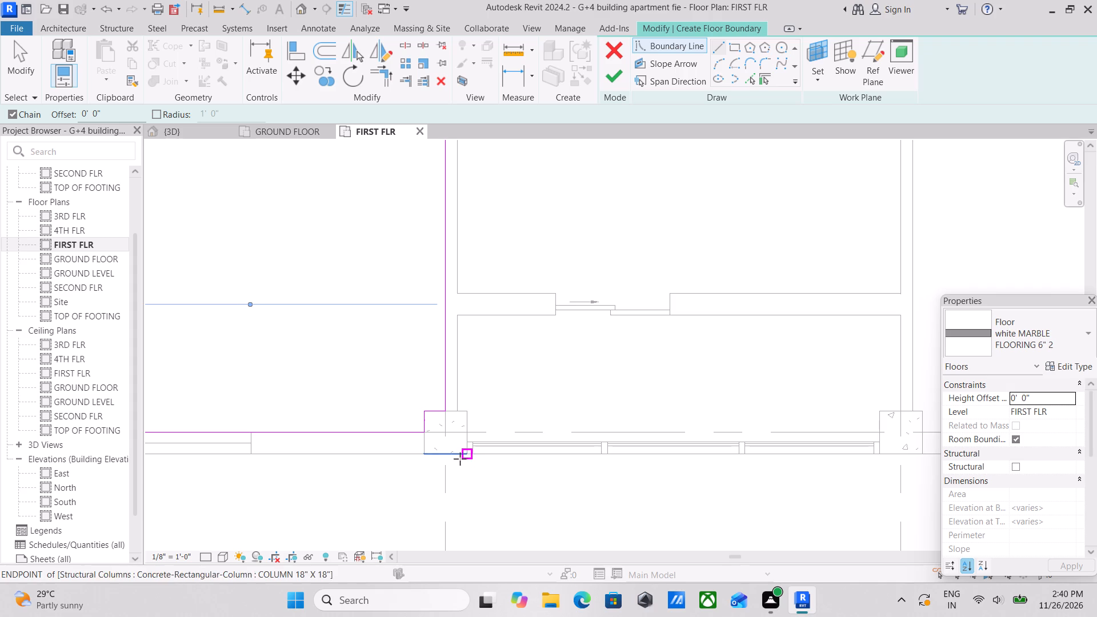
scroll(459, 459, up, 3)
click(467, 452)
middle_drag(626, 454, 212, 440)
middle_drag(483, 442, 349, 443)
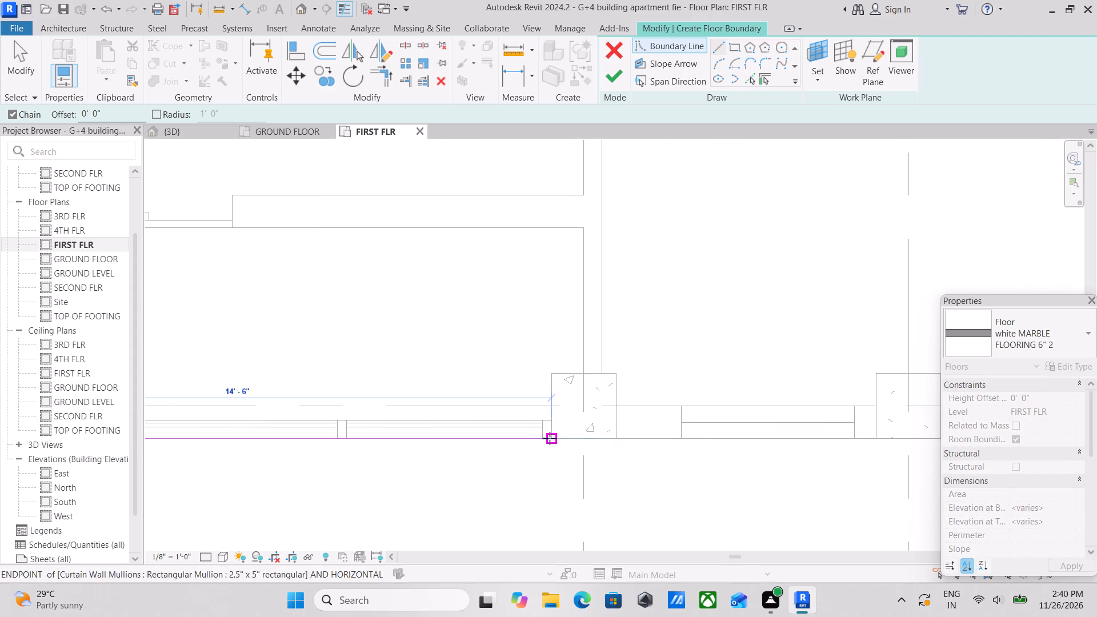
click(550, 438)
scroll(551, 371, up, 3)
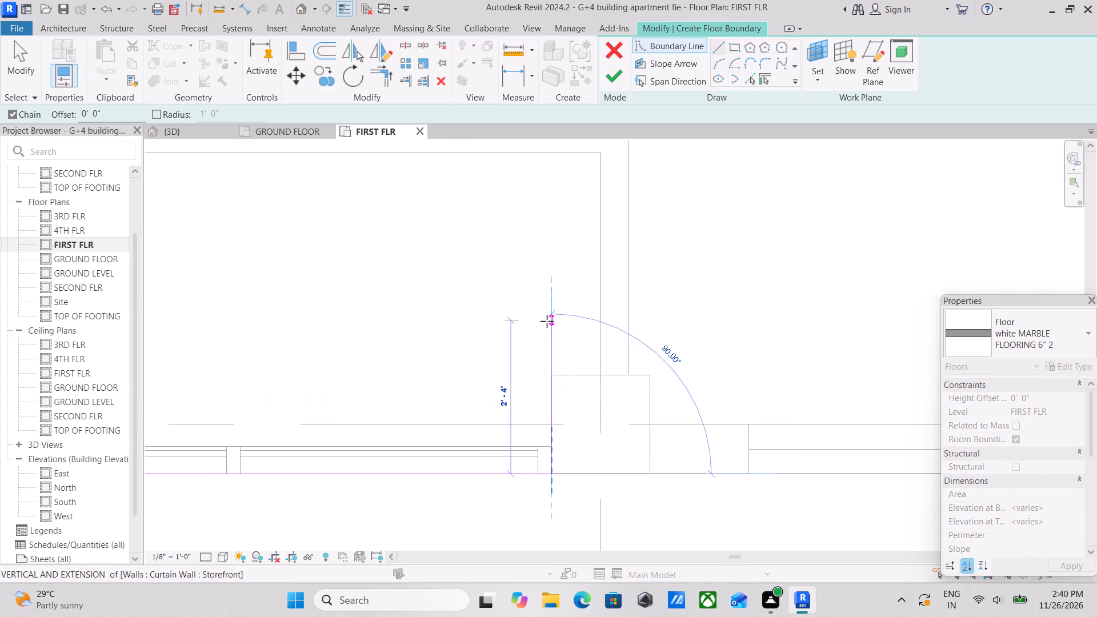
click(552, 375)
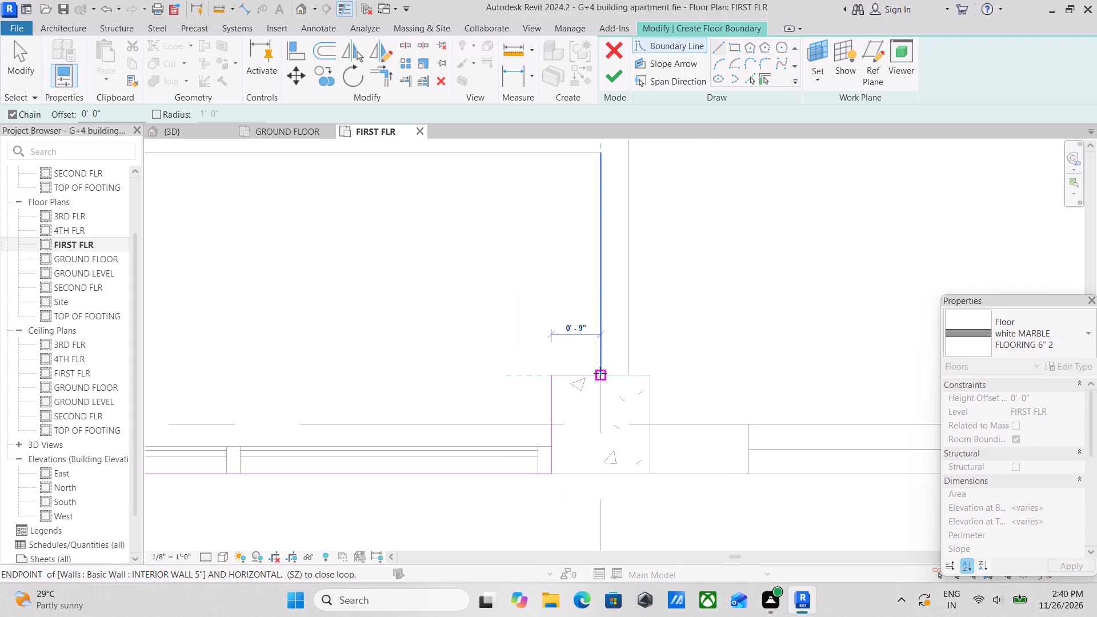
click(600, 373)
Extend the boundary 3'-4 1/2" up to the balcony wall, around its end at the sliding door opening, and 8'-1 1/2" along its inner face.
middle_drag(595, 322, 586, 552)
scroll(586, 552, up, 1)
middle_drag(611, 412, 619, 444)
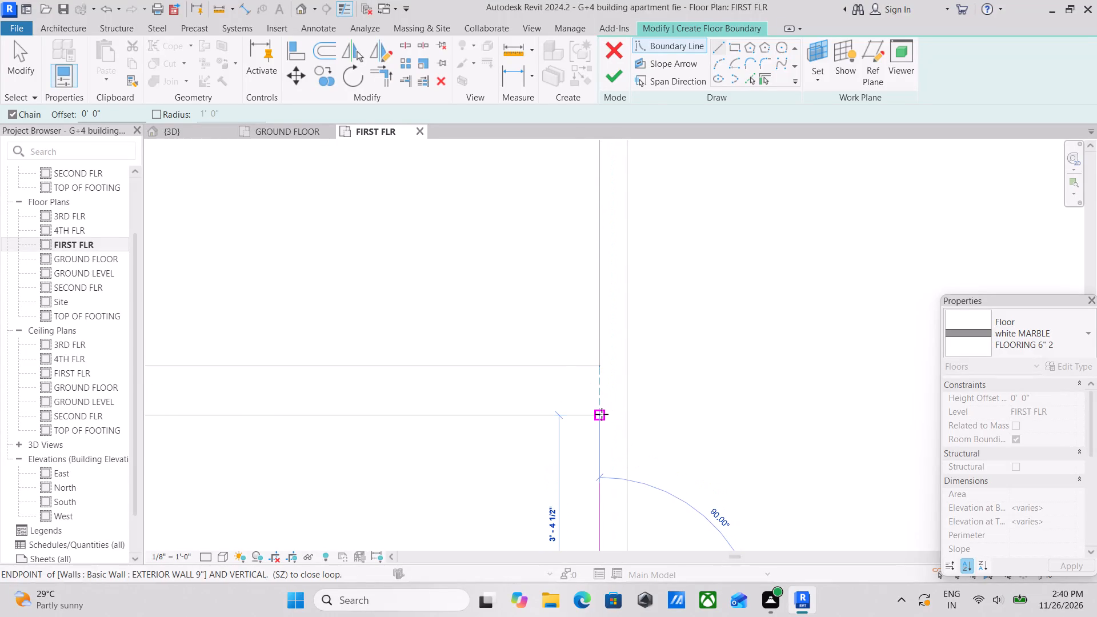
click(602, 414)
middle_drag(379, 414, 668, 413)
middle_drag(421, 424, 535, 424)
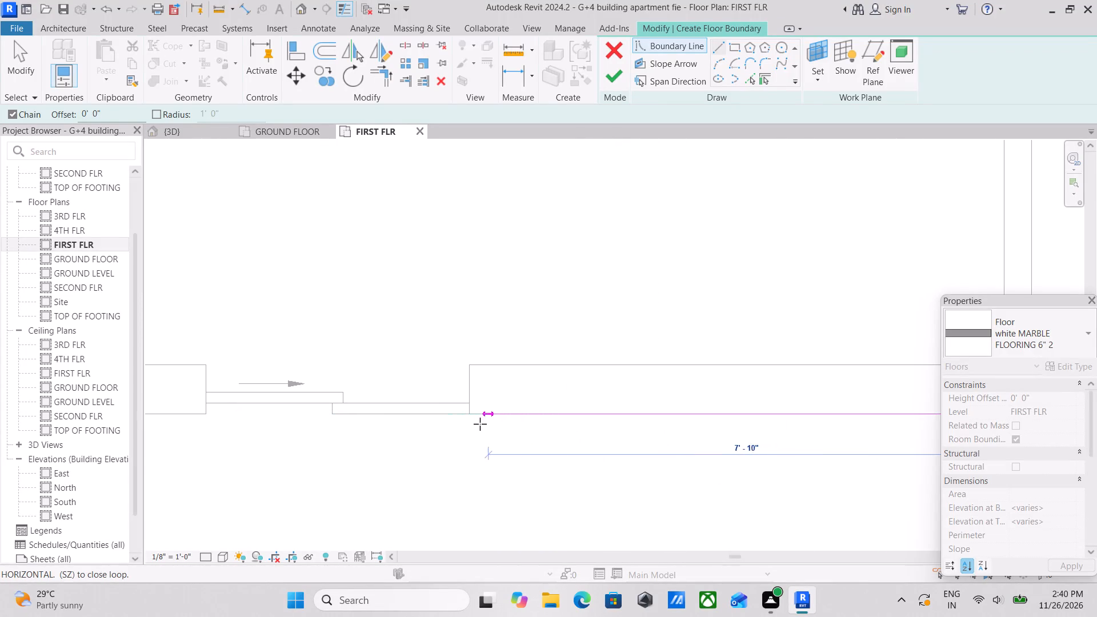
click(469, 414)
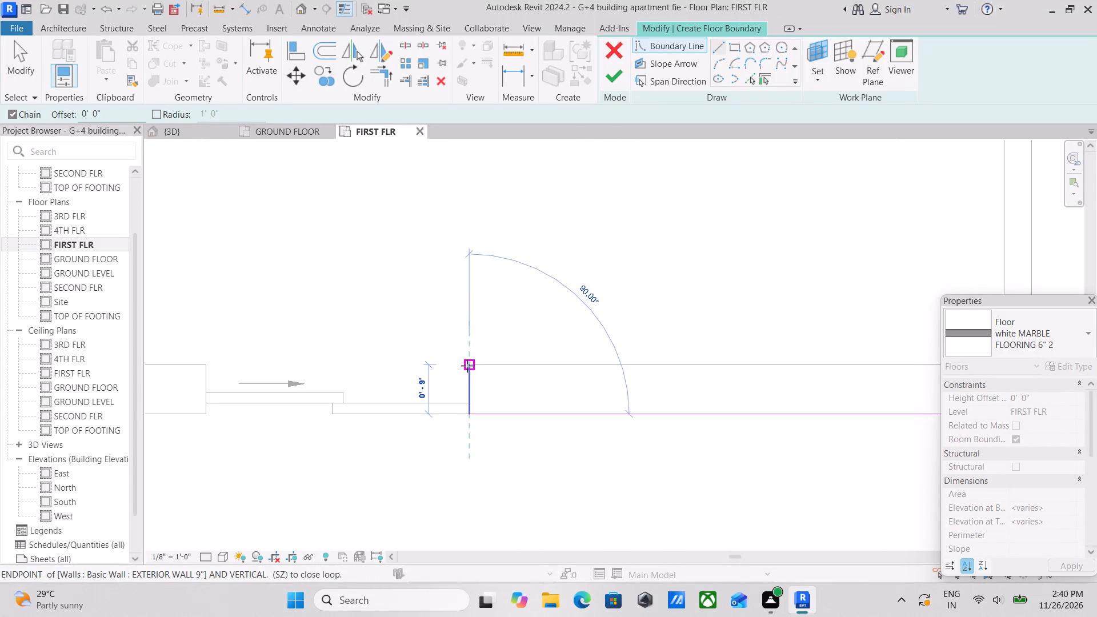
click(468, 366)
middle_drag(608, 364, 349, 403)
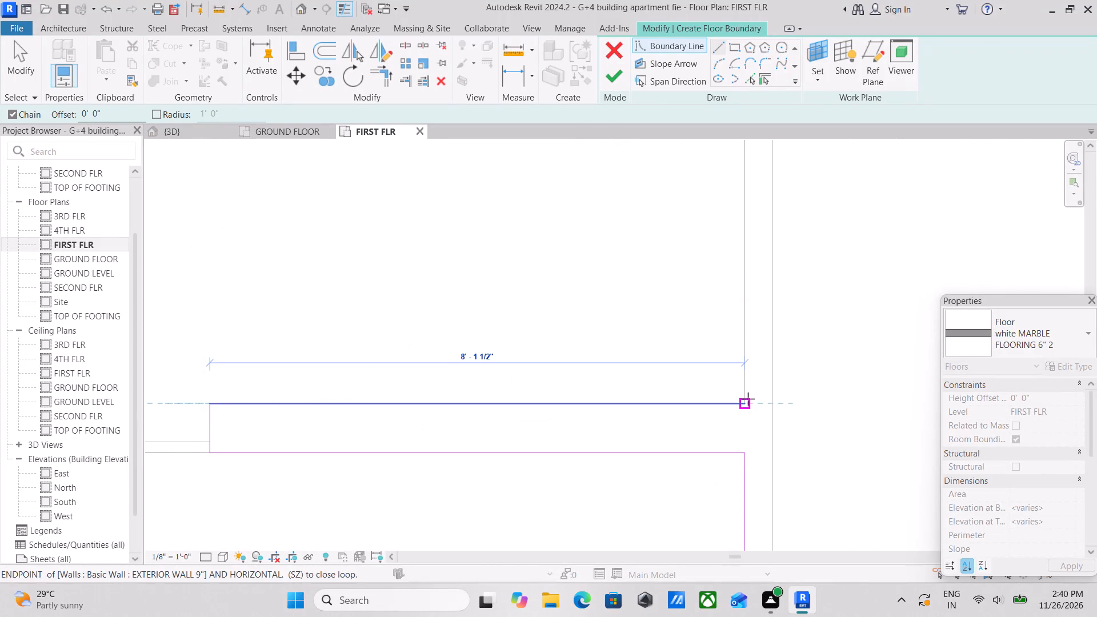
click(748, 399)
Run the boundary up the bedroom's interior wall and around the upper column to the bedroom face of the door wall.
scroll(744, 262, down, 2)
middle_drag(744, 262, 754, 470)
middle_drag(728, 274, 755, 492)
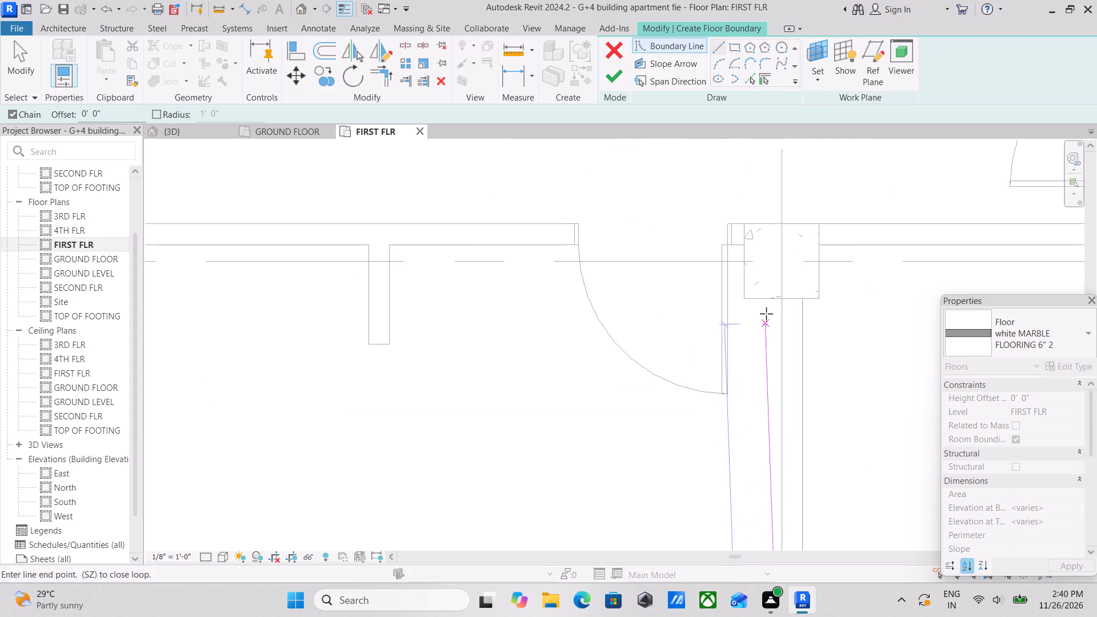
middle_drag(766, 313, 779, 396)
scroll(767, 313, down, 1)
click(790, 379)
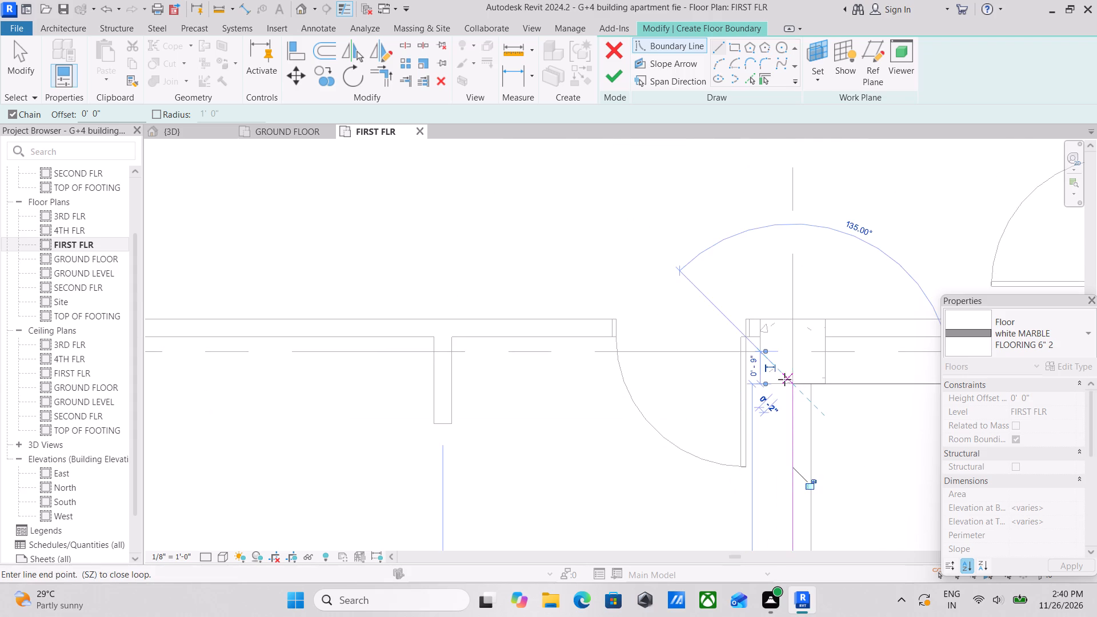
click(760, 383)
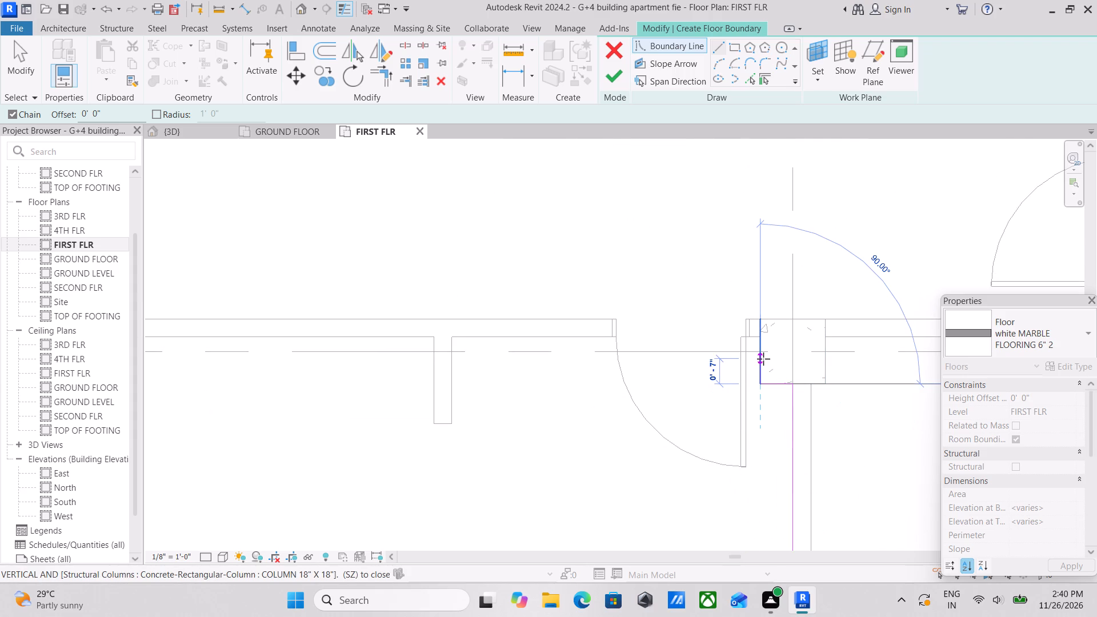
scroll(763, 359, up, 3)
click(764, 322)
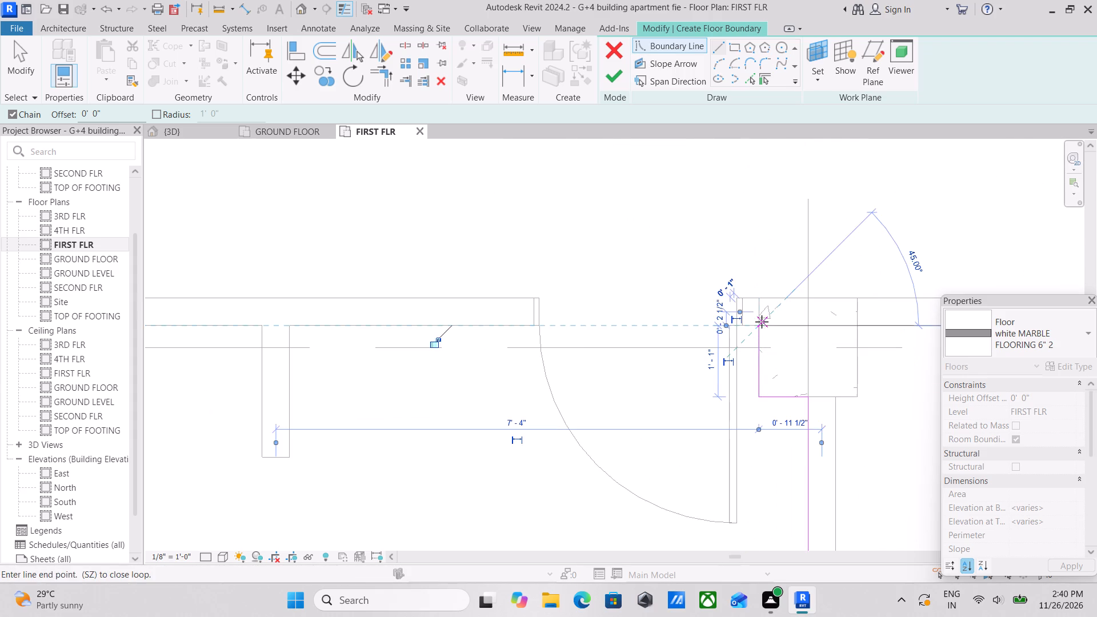
Carry the boundary through the wall thickness at the bedroom door, across the 3'-0" opening, and back to the bedroom face.
scroll(753, 322, up, 3)
click(727, 330)
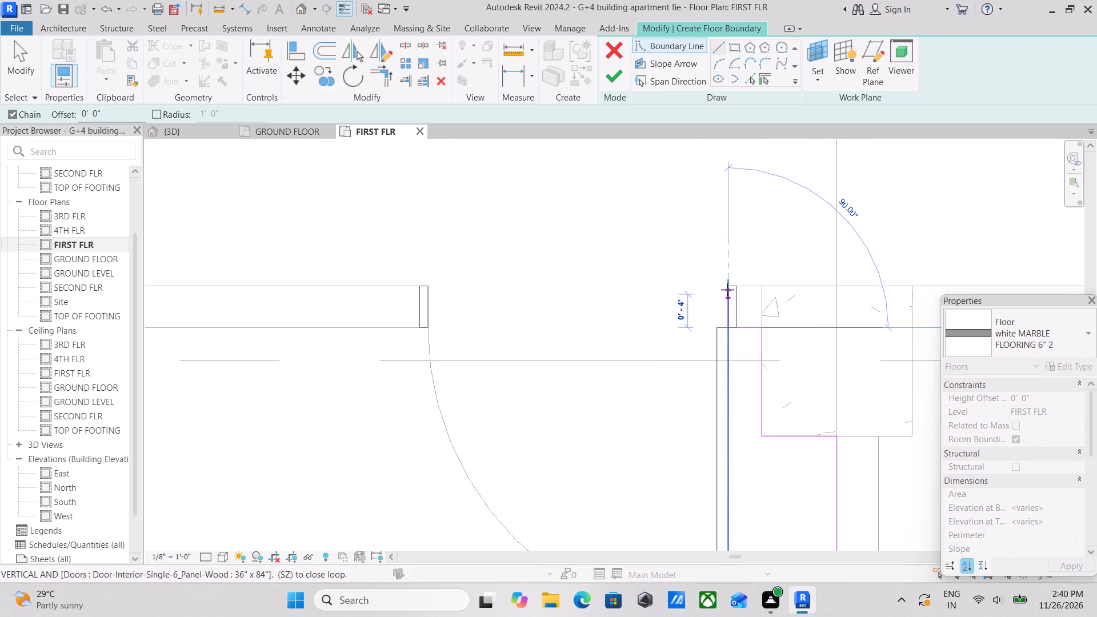
click(727, 288)
middle_drag(447, 281, 563, 306)
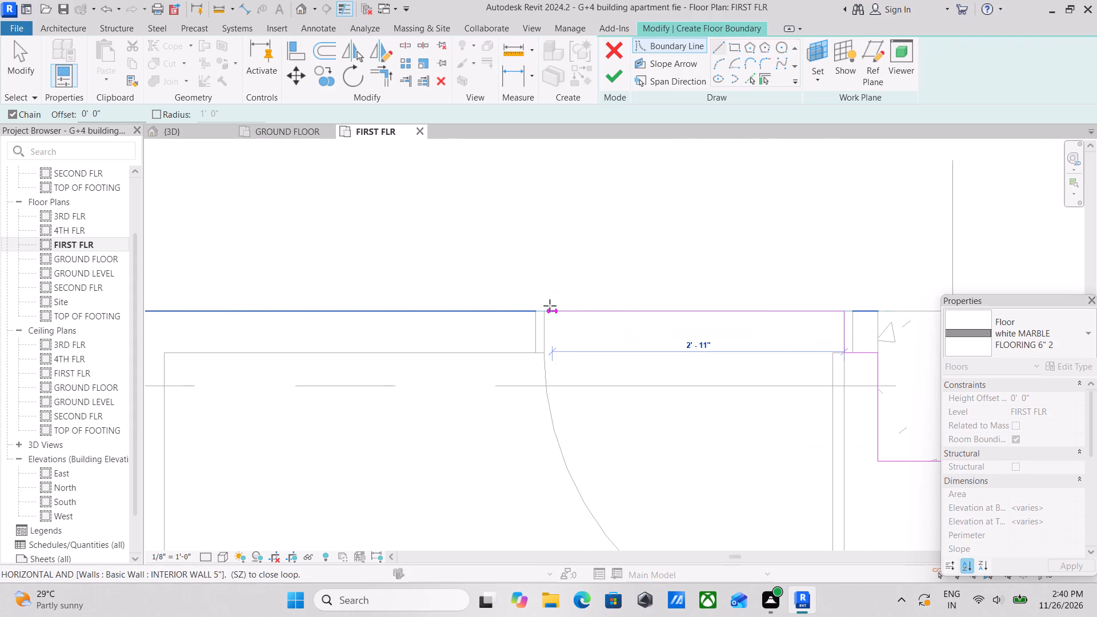
scroll(538, 314, up, 3)
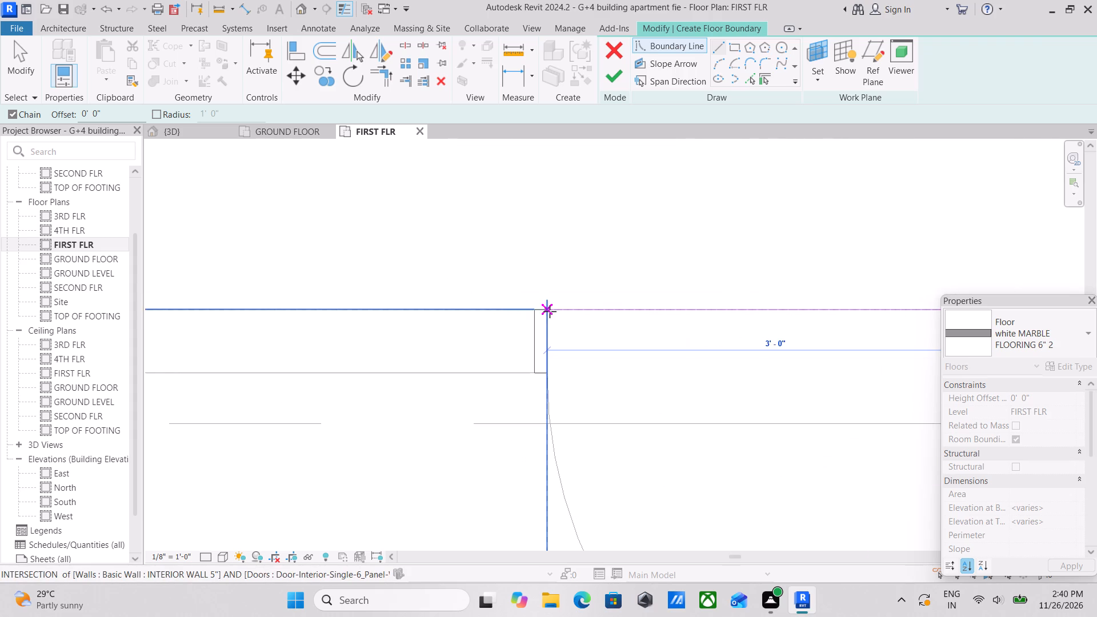
click(550, 311)
click(546, 375)
Continue the boundary 3'-9 1/2" along the bedroom wall and trace around the 2'-0" long stub wall.
middle_drag(350, 376, 676, 376)
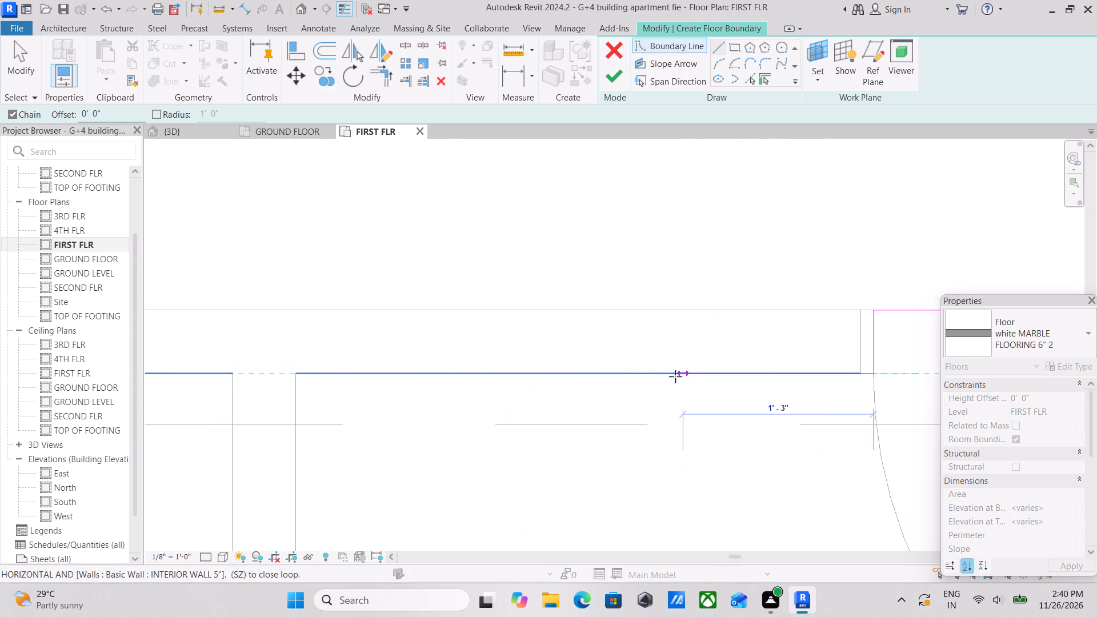
scroll(353, 391, down, 3)
middle_drag(353, 391, 525, 380)
click(487, 371)
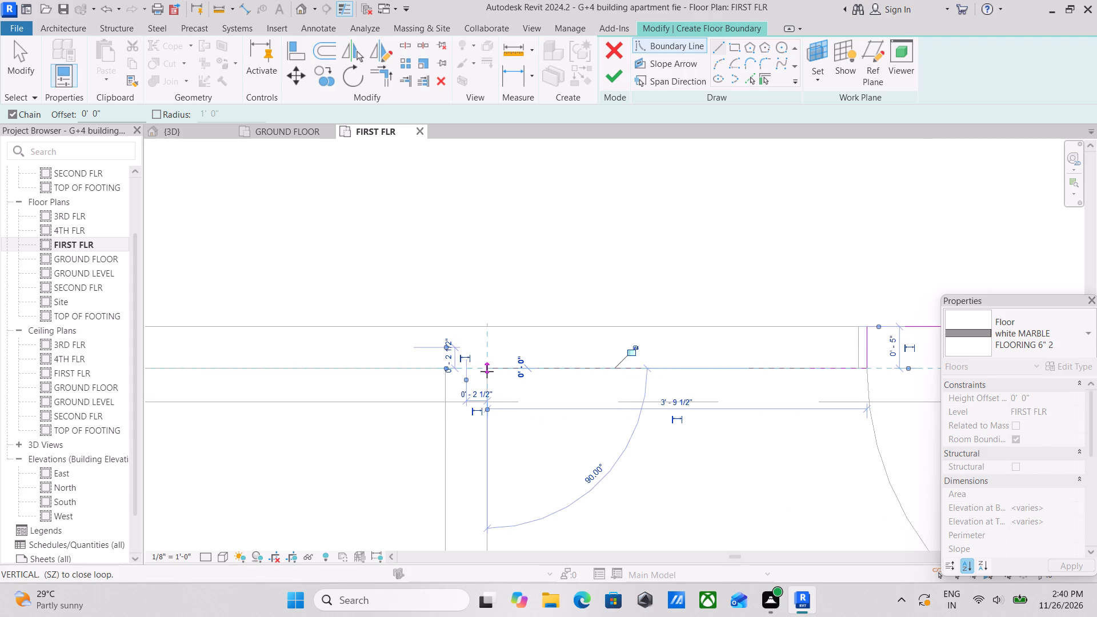
scroll(487, 371, down, 10)
scroll(488, 402, up, 3)
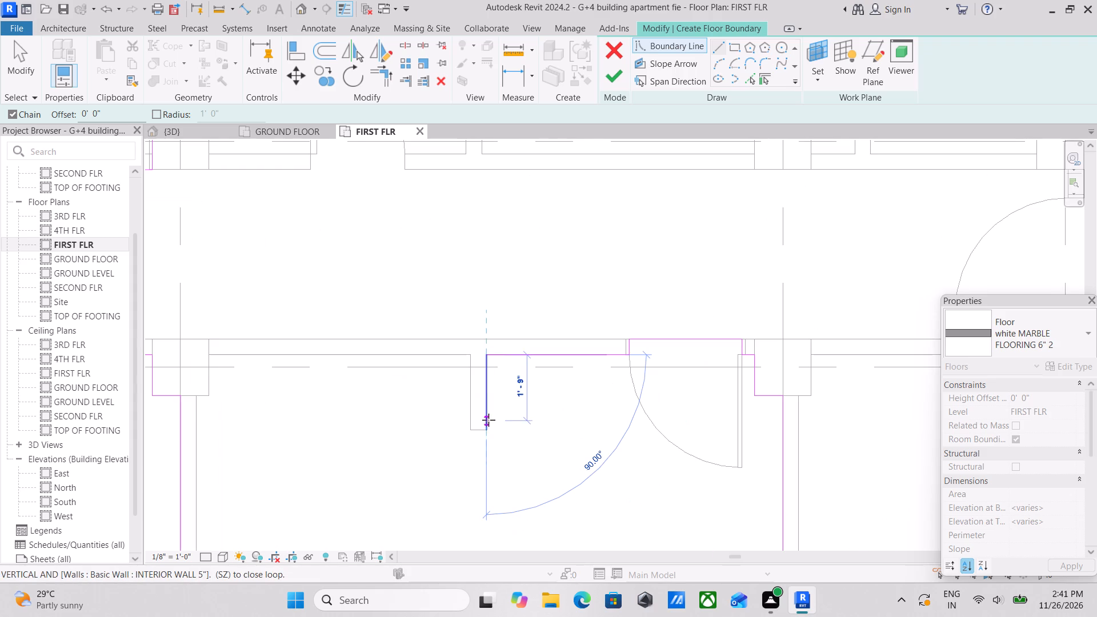
click(487, 428)
click(470, 428)
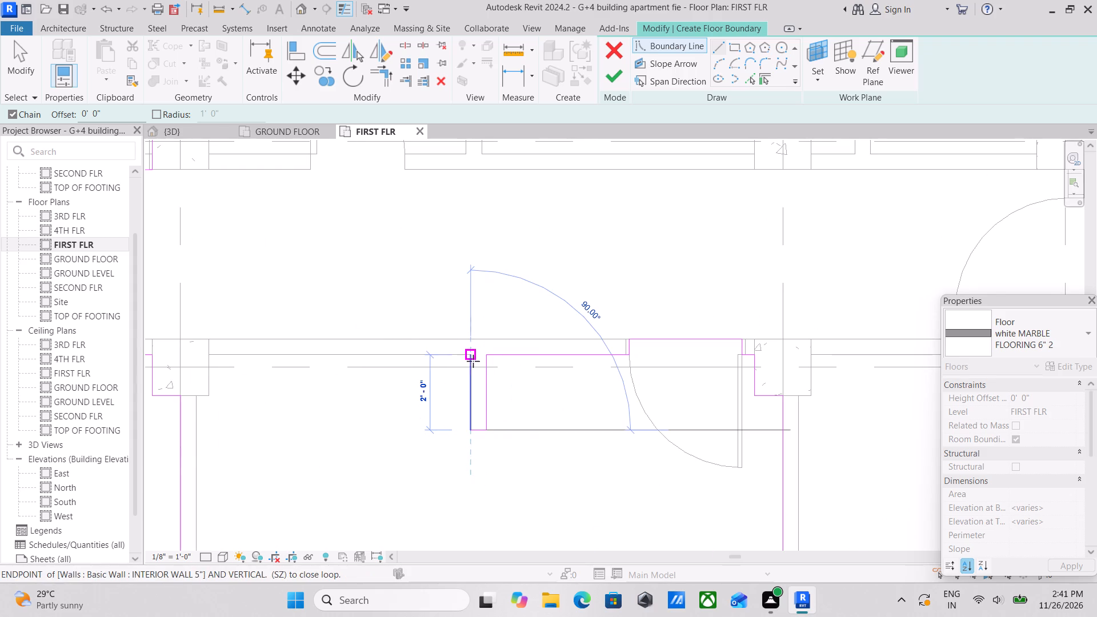
click(470, 355)
Extend the boundary along the bedroom wall to the grid BB column and around the column to the interior wall's face.
middle_drag(357, 360, 541, 371)
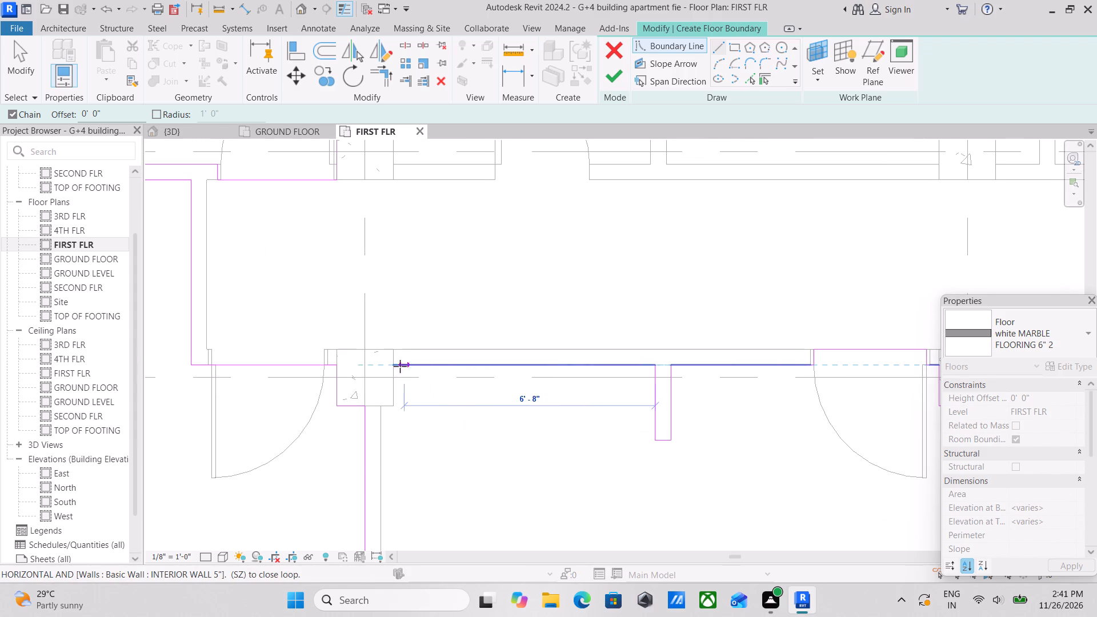
click(391, 366)
click(391, 401)
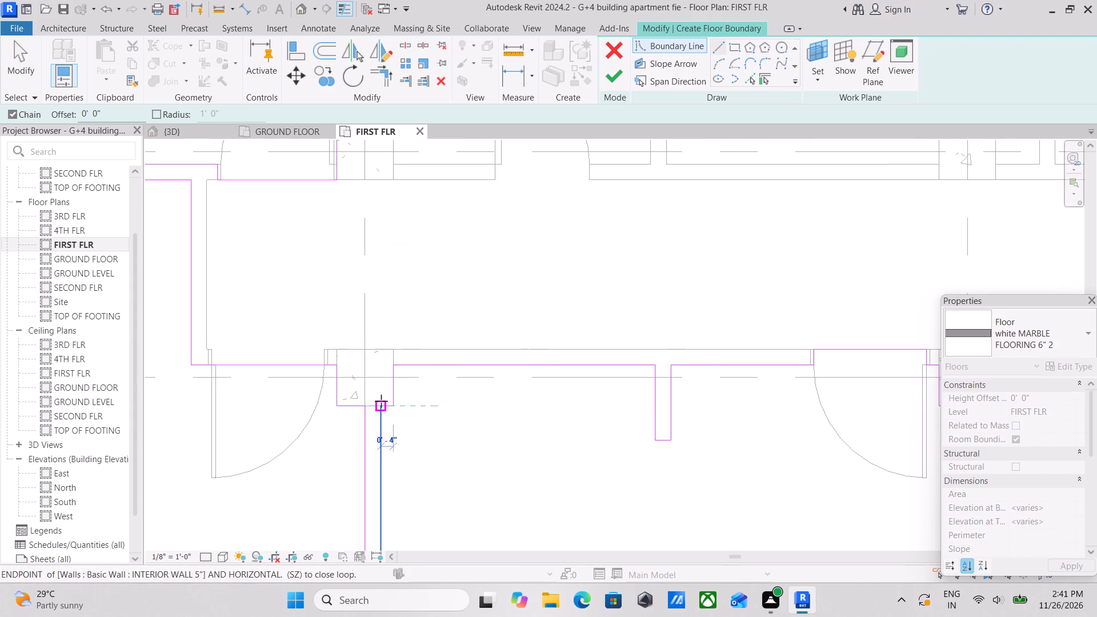
click(381, 401)
Run the boundary down the bedroom's interior wall, along the balcony partition to the sliding door, and through the partition's 9" thickness.
scroll(381, 401, down, 3)
middle_drag(381, 401, 421, 189)
scroll(417, 315, down, 3)
middle_drag(417, 315, 427, 256)
scroll(427, 310, up, 1)
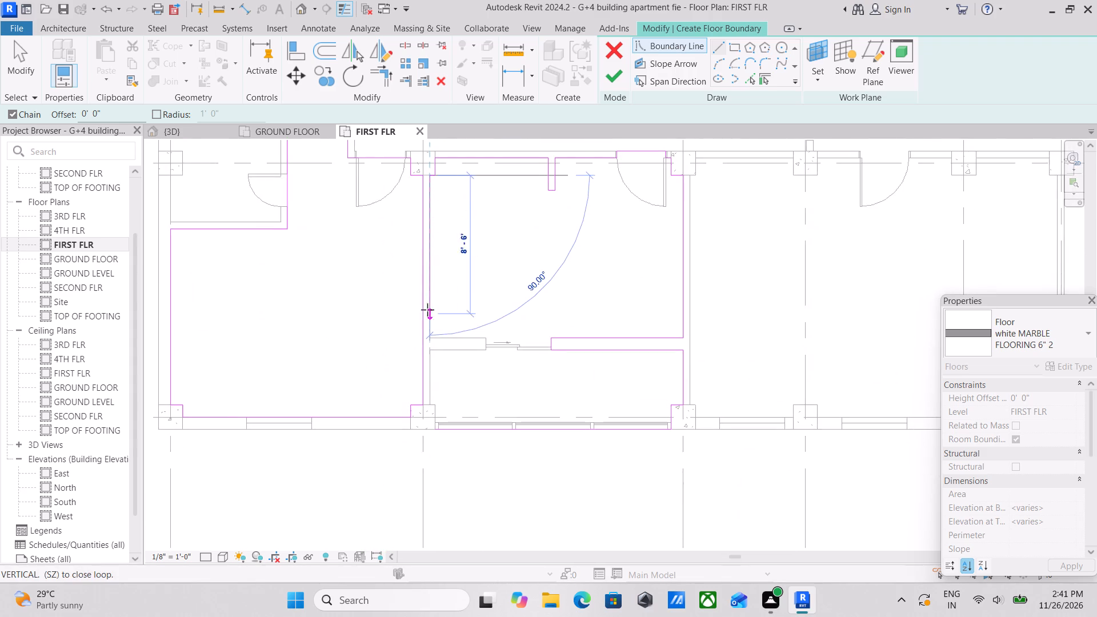
scroll(427, 310, up, 2)
click(431, 347)
scroll(509, 347, up, 2)
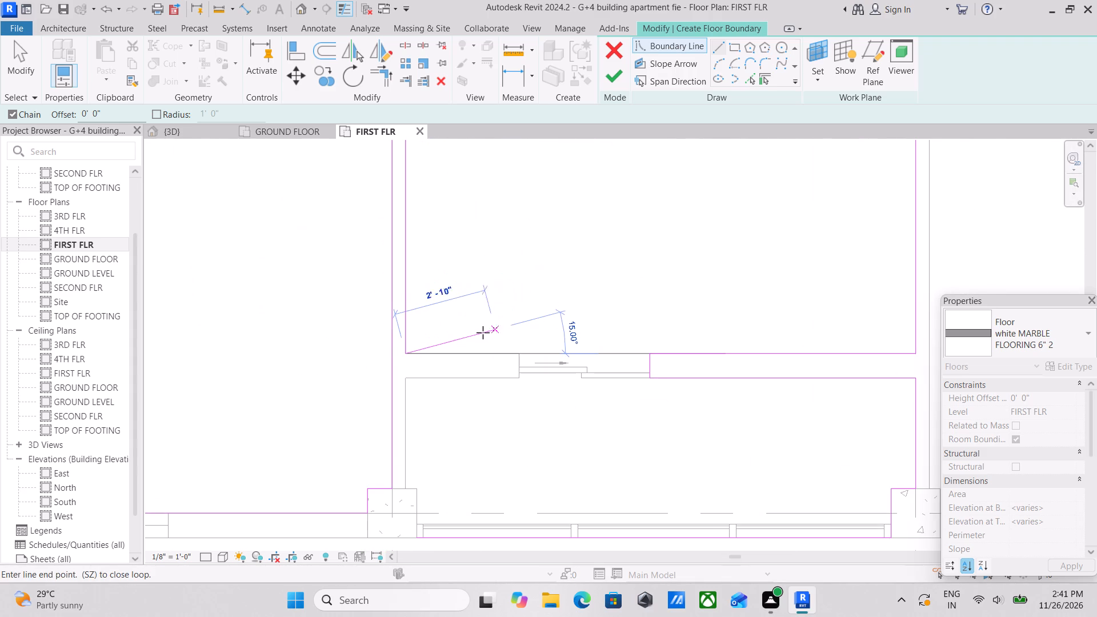
scroll(482, 332, up, 4)
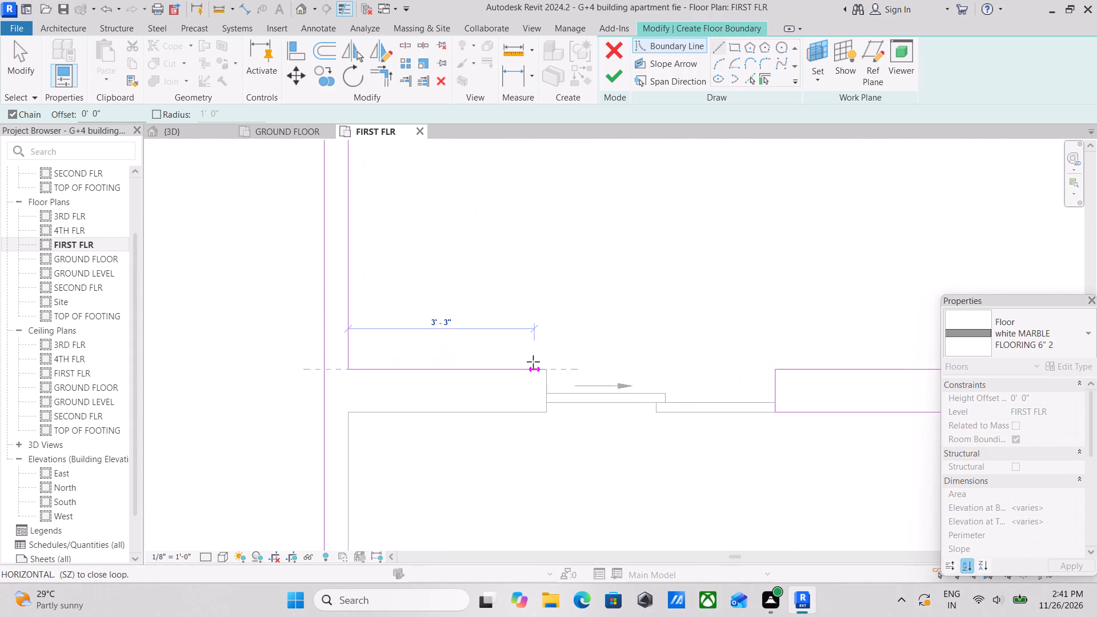
click(549, 370)
click(545, 408)
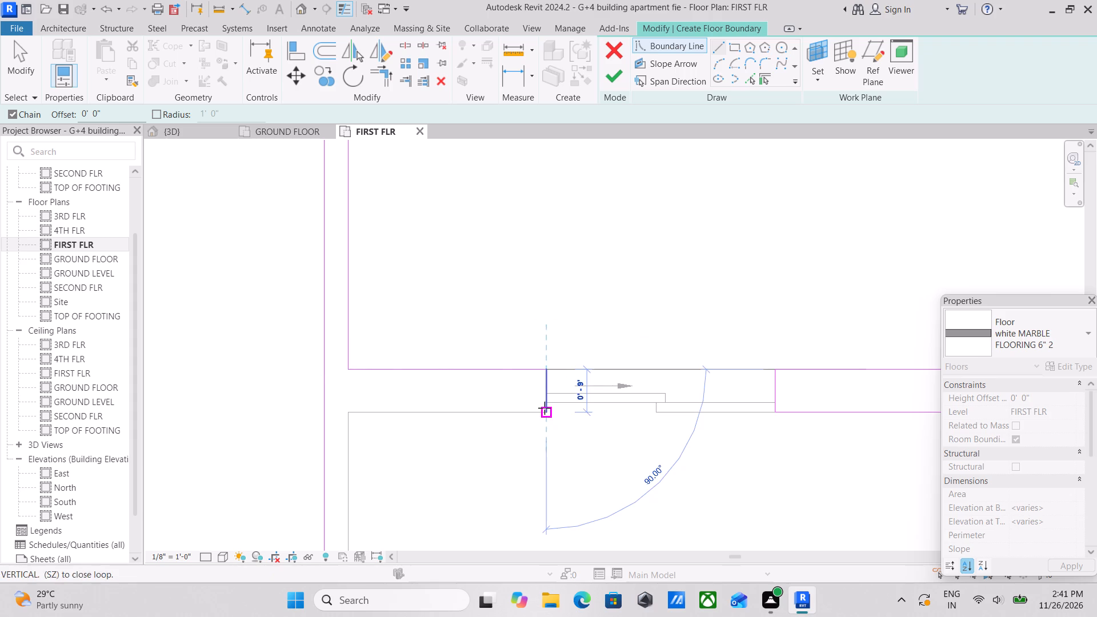
Trace the balcony side back to the interior wall, down 3'-4 1/2", and around the column to close the loop.
middle_drag(367, 402, 489, 333)
click(471, 347)
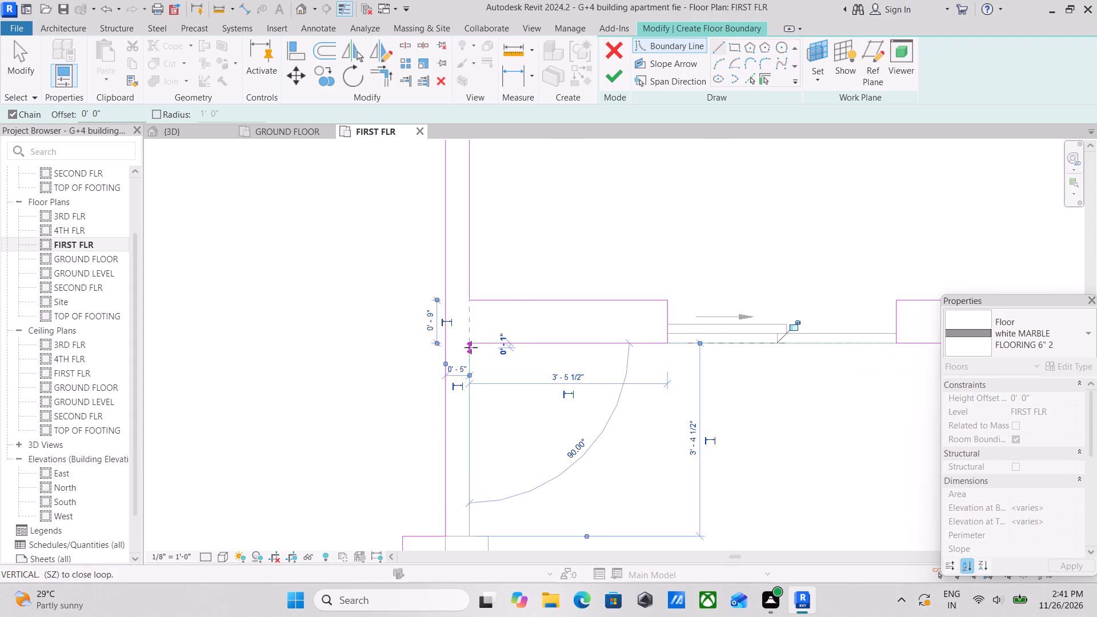
scroll(471, 347, down, 2)
middle_drag(471, 347, 481, 226)
click(482, 371)
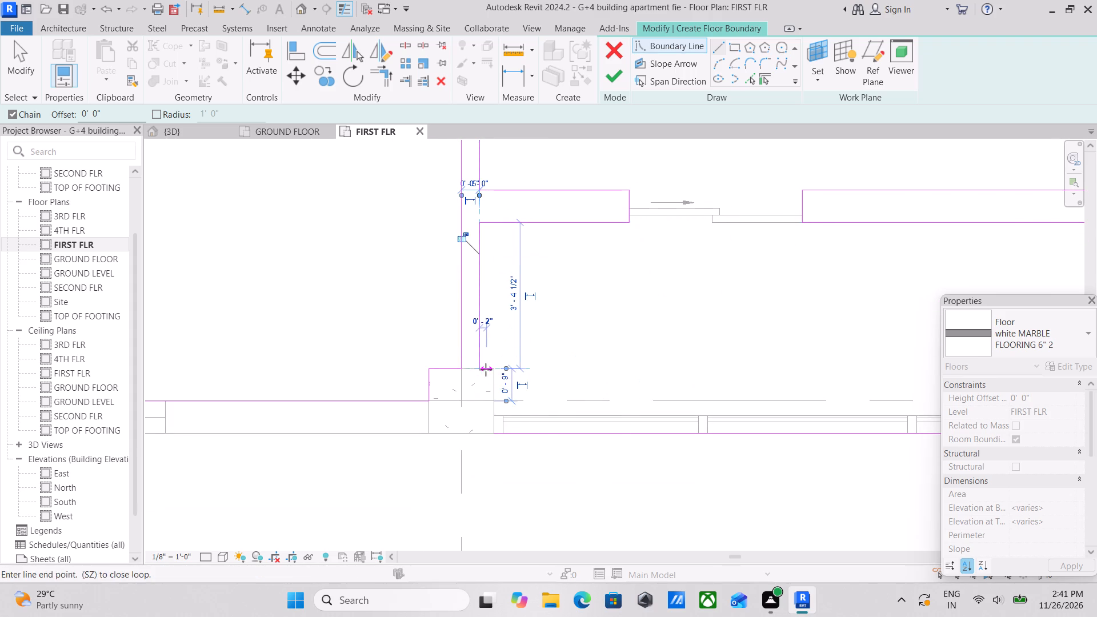
click(491, 370)
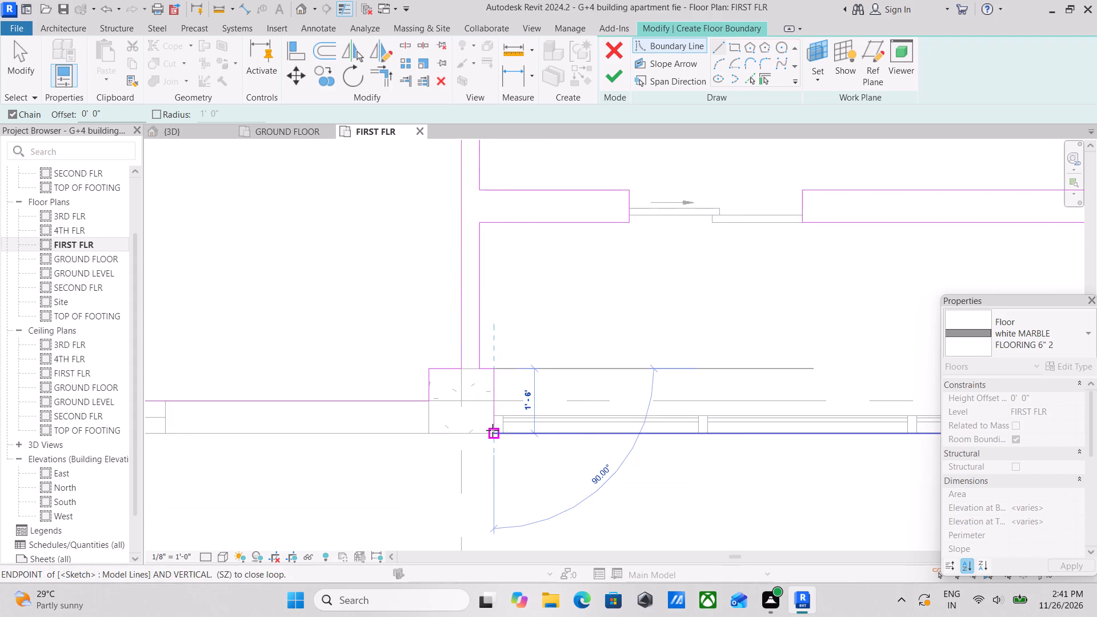
click(493, 430)
Start the adjacent room's boundary at the grid CC lower column, pass its corner, and run 6'-0" along the exterior wall to the DD column.
scroll(523, 351, down, 6)
scroll(599, 326, down, 2)
middle_drag(599, 326, 396, 447)
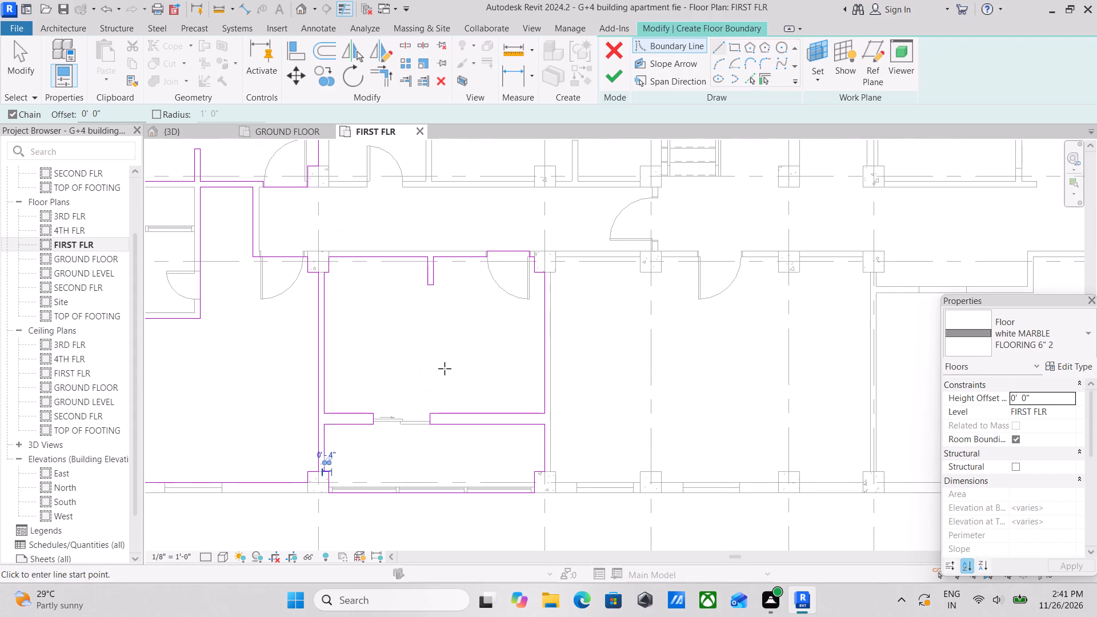
scroll(453, 266, up, 2)
scroll(228, 227, up, 2)
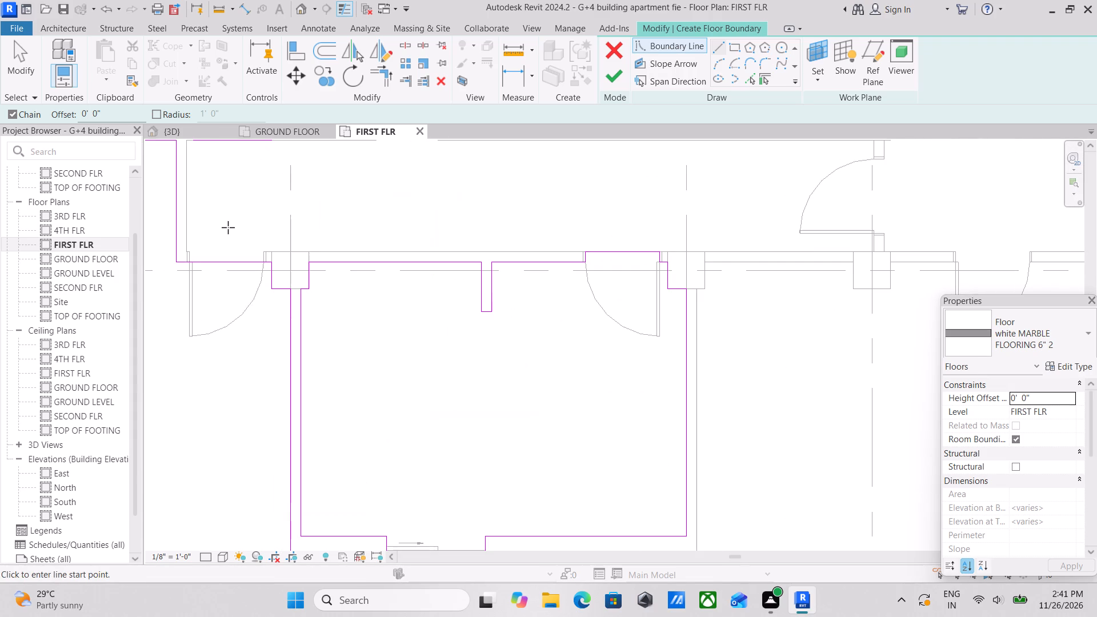
scroll(228, 227, down, 2)
scroll(608, 340, down, 2)
middle_drag(603, 340, 411, 346)
scroll(483, 337, down, 3)
scroll(444, 394, down, 2)
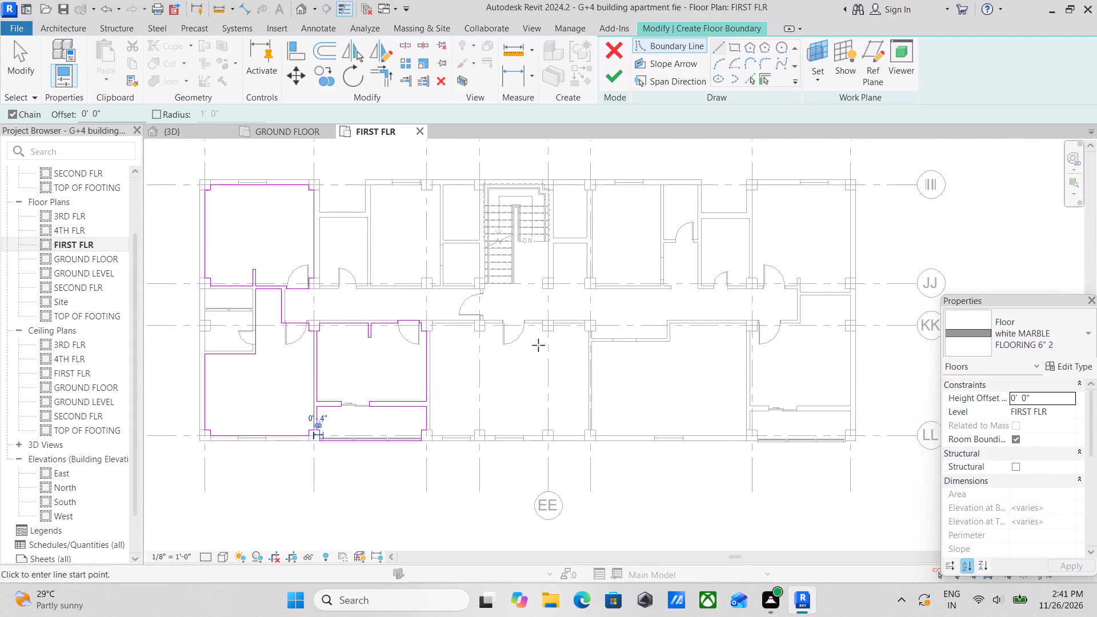
scroll(553, 337, down, 1)
scroll(525, 392, up, 4)
scroll(419, 434, up, 2)
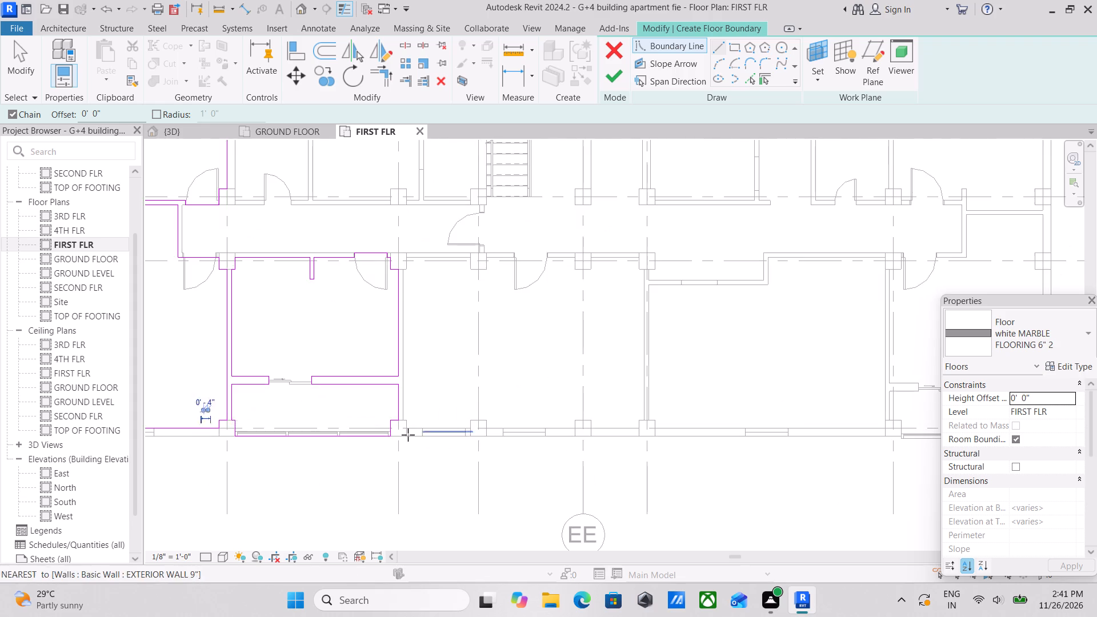
scroll(408, 435, up, 9)
scroll(406, 363, up, 4)
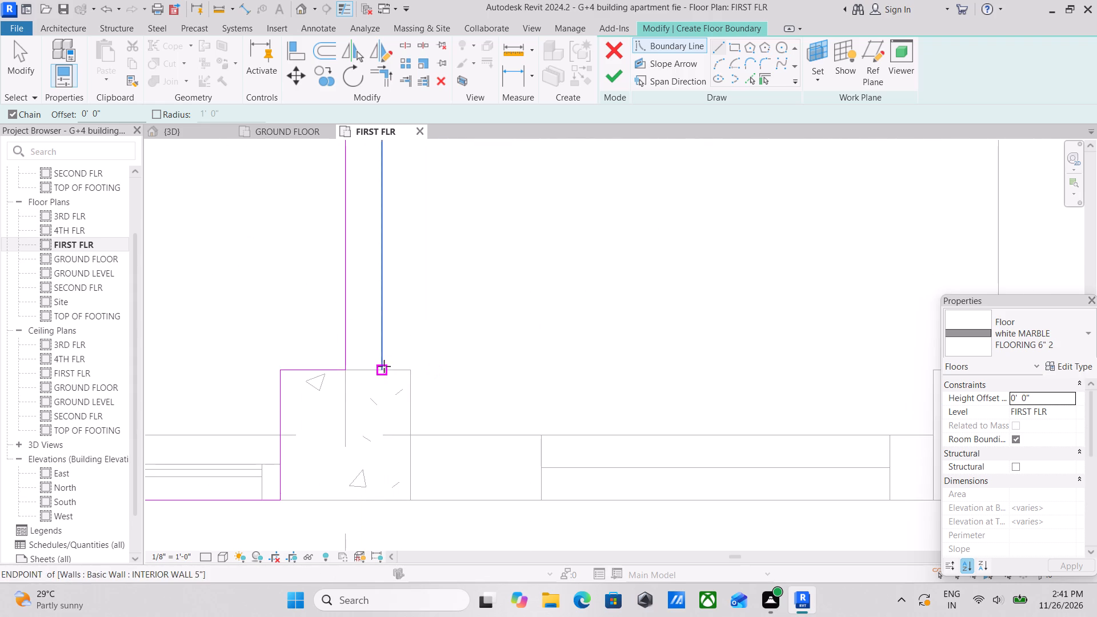
click(384, 366)
click(412, 368)
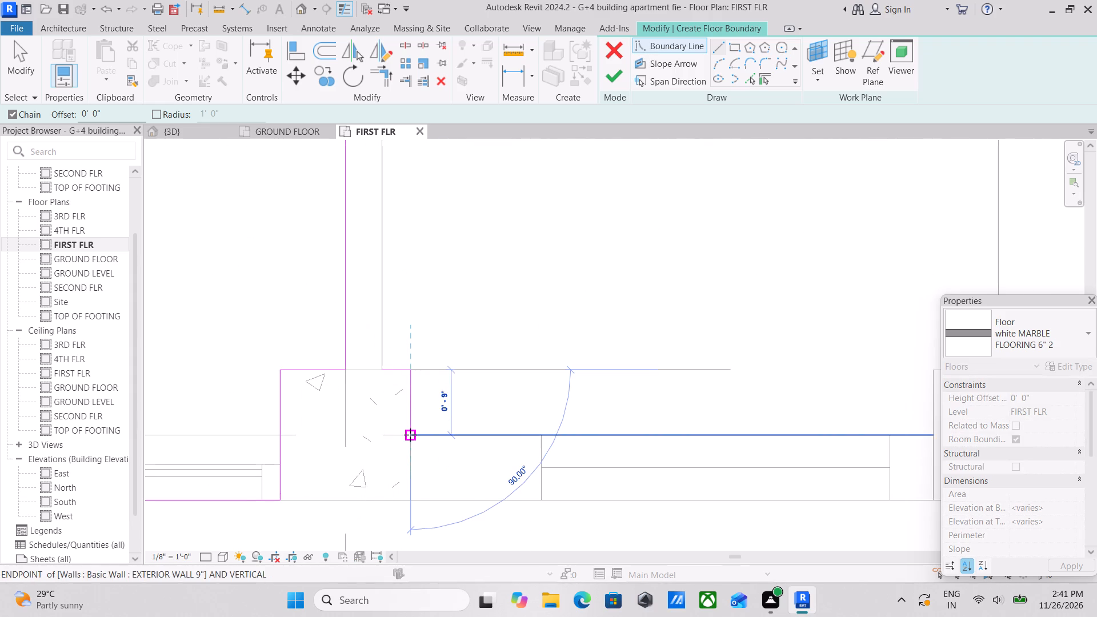
click(410, 435)
middle_drag(606, 424, 398, 413)
middle_drag(609, 410, 513, 410)
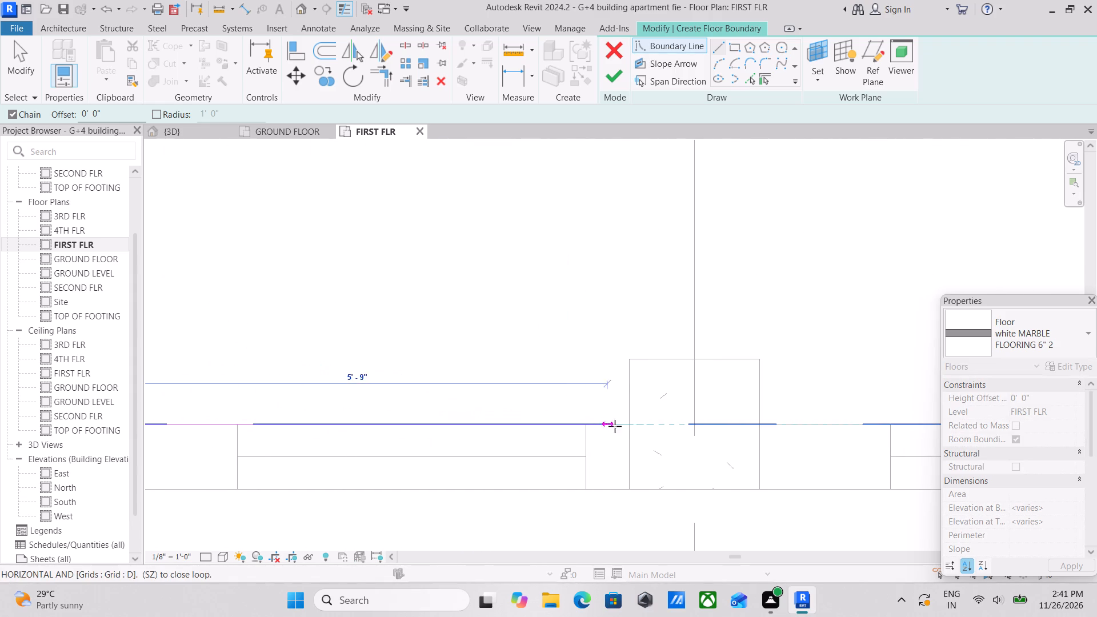
click(631, 425)
Trace the boundary around the grid DD lower column: 9" in, 1'-6" across, and back to the exterior wall's inner face.
click(628, 360)
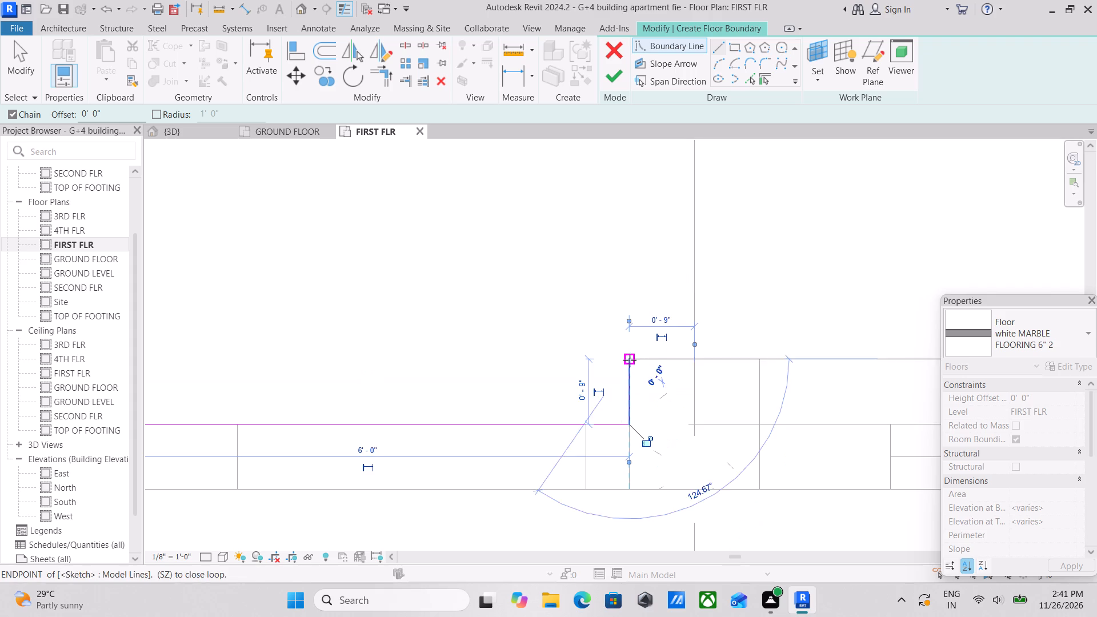
click(759, 360)
middle_drag(758, 360, 603, 360)
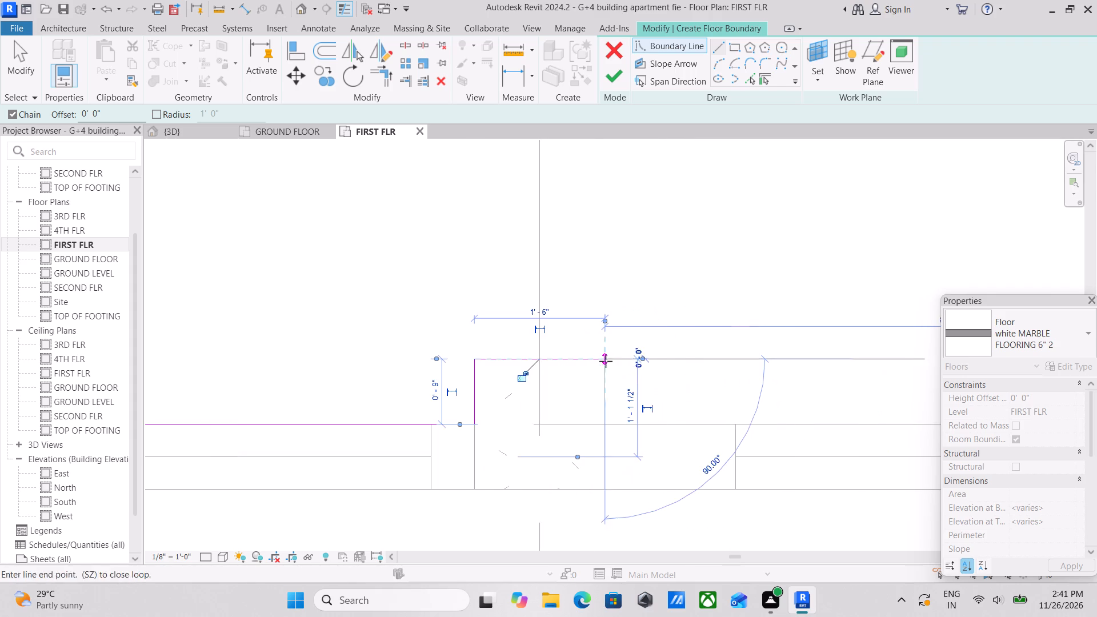
scroll(612, 380, down, 8)
middle_drag(611, 403, 616, 464)
scroll(628, 411, up, 3)
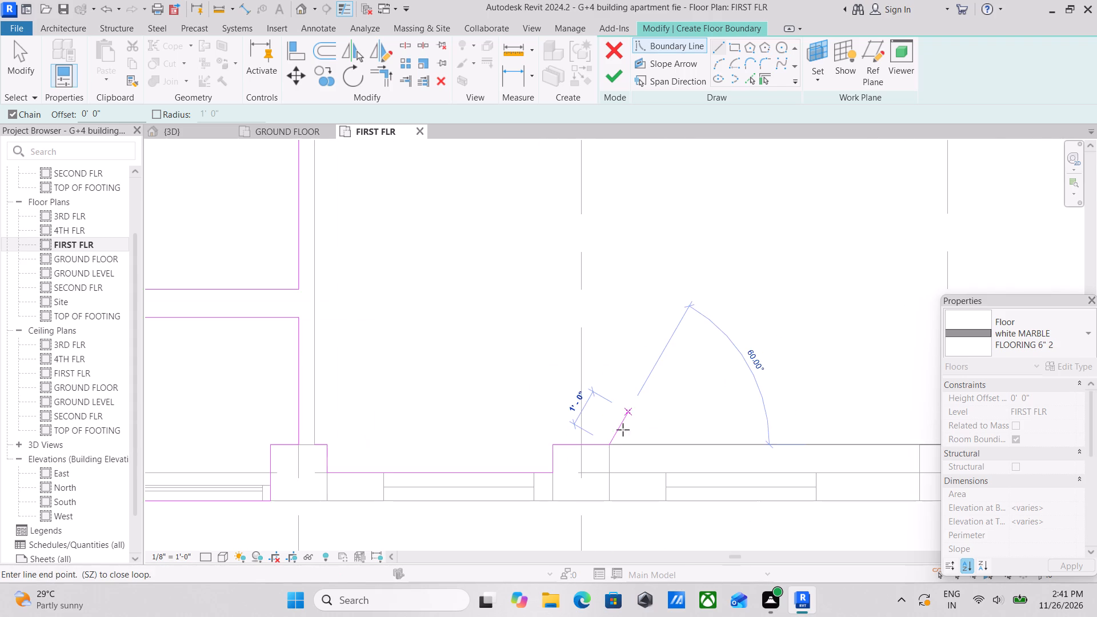
click(604, 480)
Extend the boundary along the exterior wall to the grid EE column and trace around its 1'-6" wide projection.
middle_drag(667, 482, 594, 475)
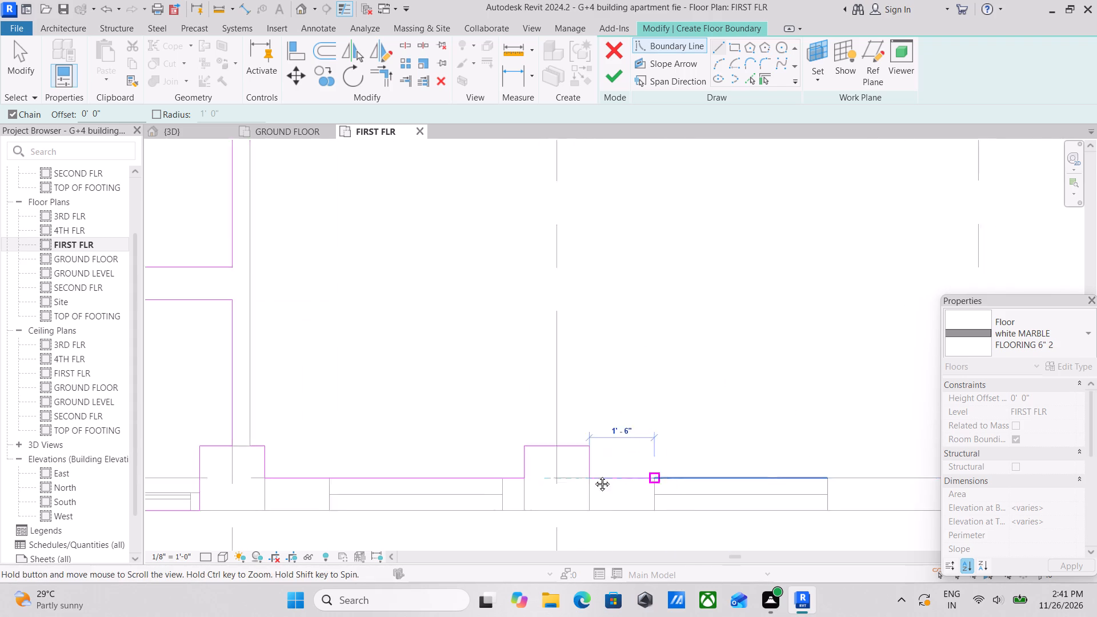
middle_drag(594, 475, 437, 463)
scroll(601, 426, down, 2)
middle_drag(601, 426, 533, 416)
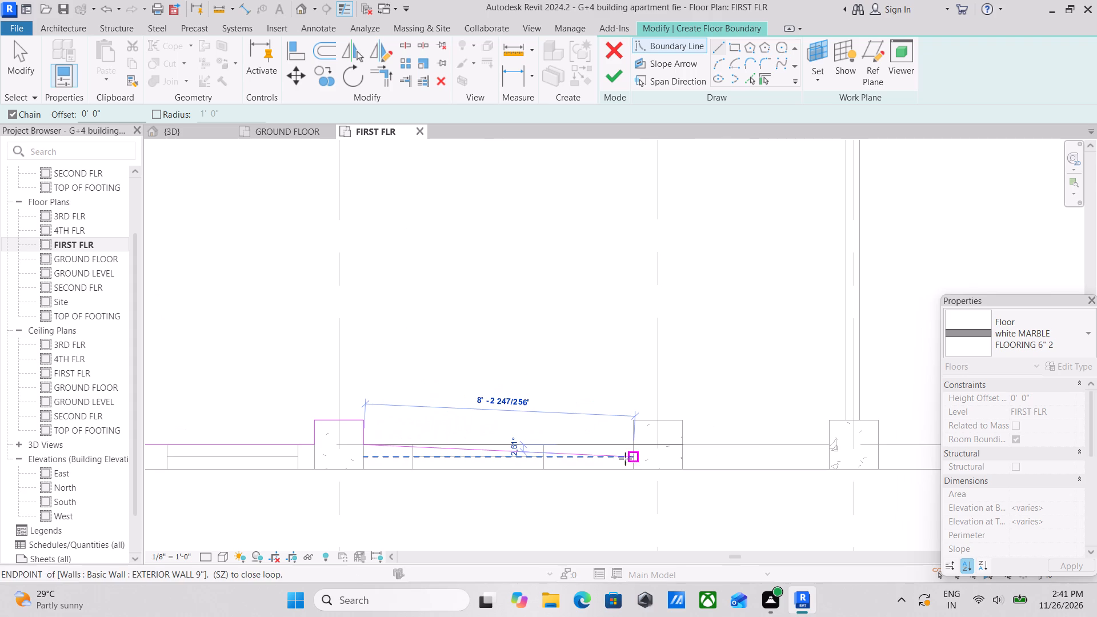
click(632, 446)
scroll(632, 422, up, 3)
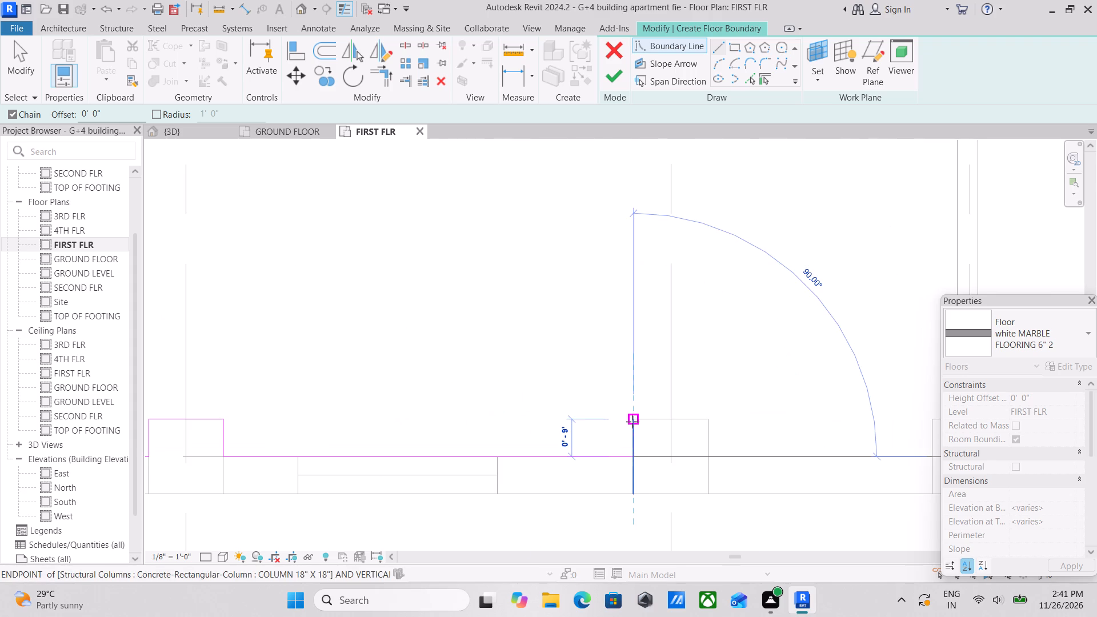
click(632, 422)
click(711, 415)
middle_drag(711, 444, 676, 403)
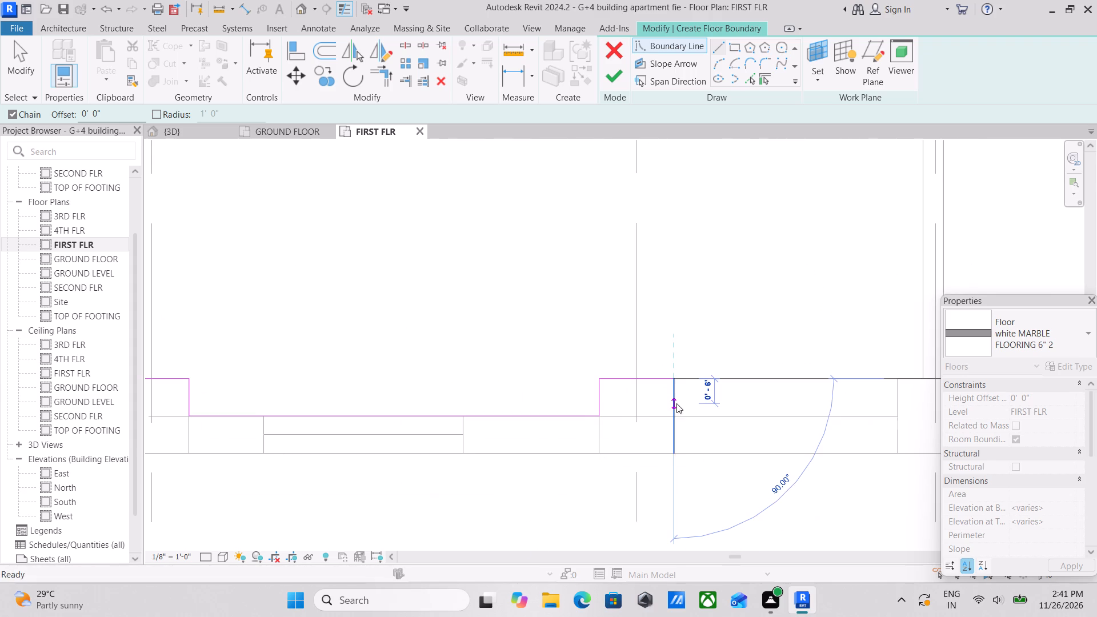
click(674, 419)
Continue the boundary 4'-6" along the exterior wall to the grid FF column and around its corner to the interior wall's face.
middle_drag(777, 414, 541, 429)
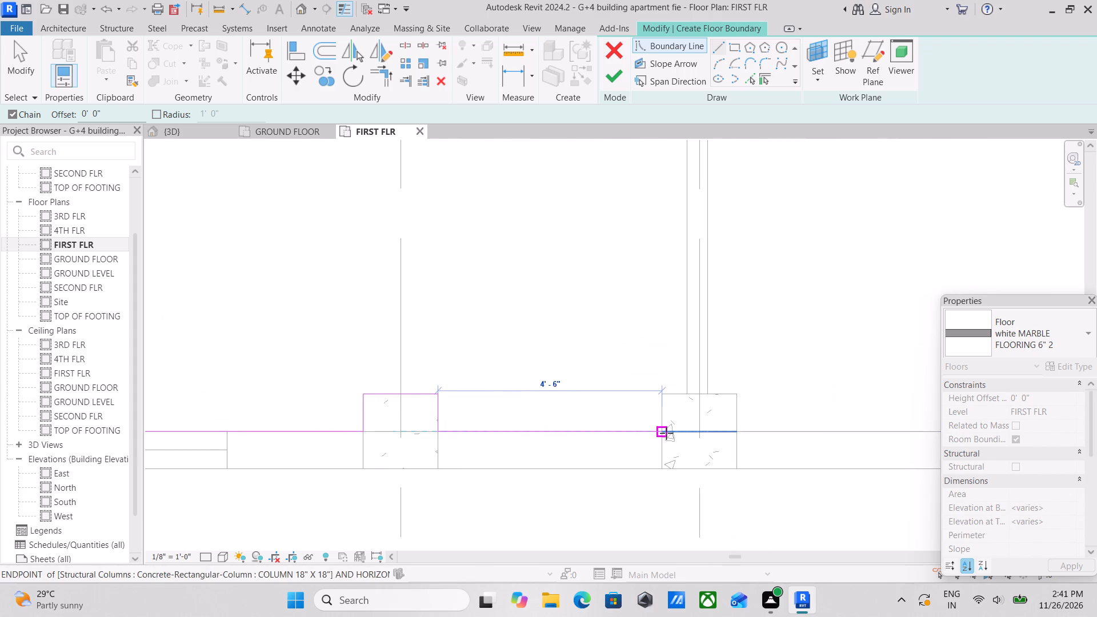
click(666, 433)
click(665, 394)
scroll(741, 398, down, 4)
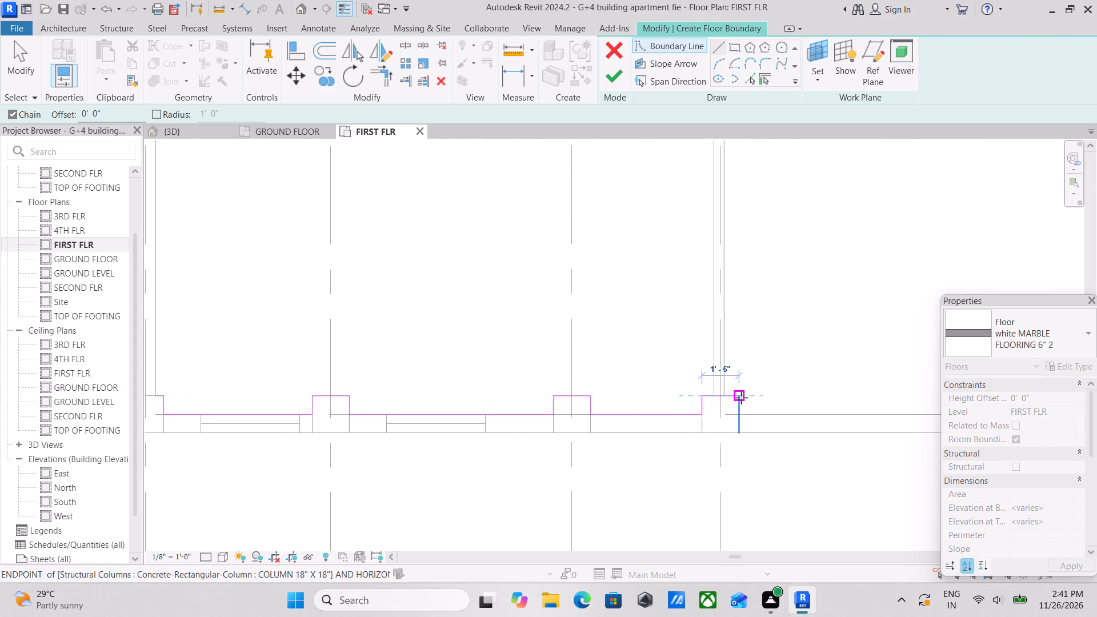
scroll(741, 398, down, 5)
middle_drag(741, 398, 711, 460)
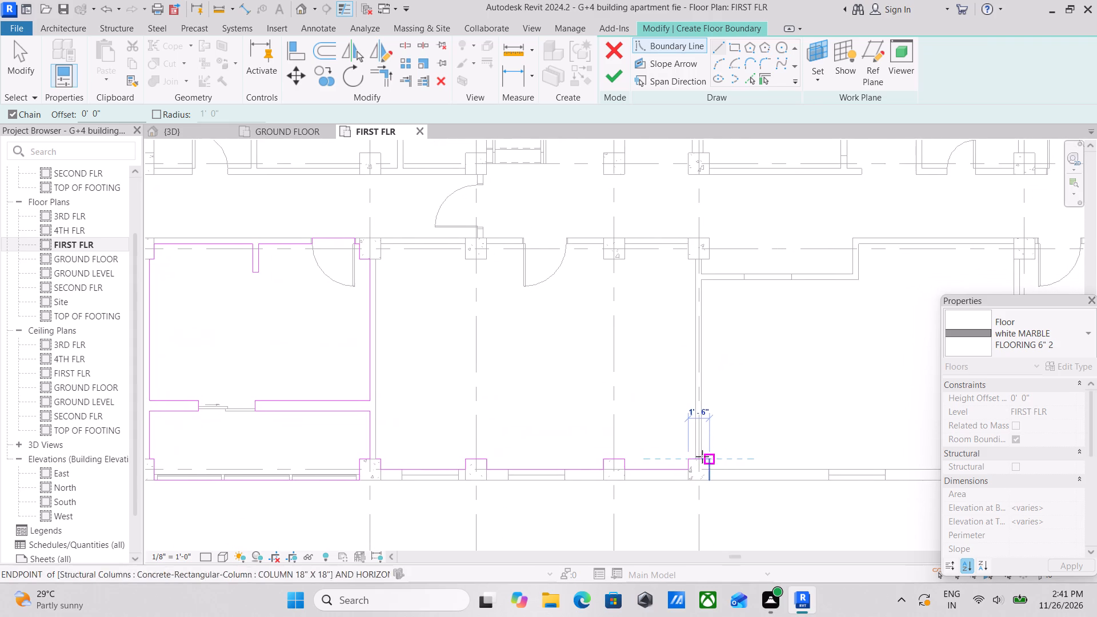
scroll(691, 453, up, 12)
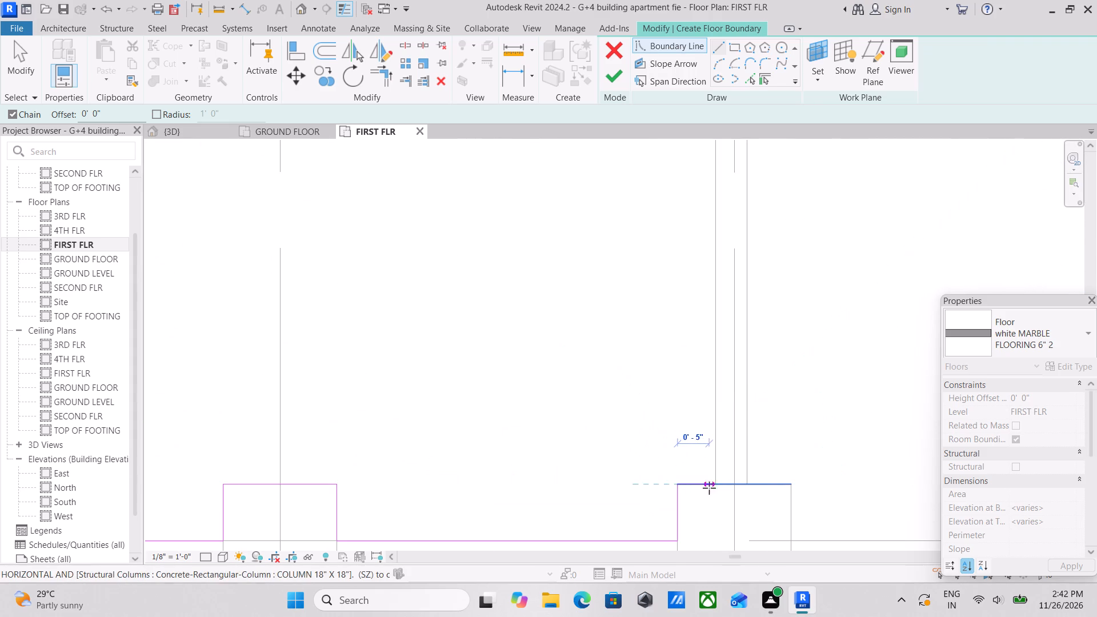
click(712, 487)
Run the boundary up the interior wall to the upper grid FF column and around its corner to the door wall's room face.
scroll(710, 378, down, 1)
middle_drag(710, 405, 714, 572)
scroll(714, 574, down, 1)
scroll(694, 308, down, 4)
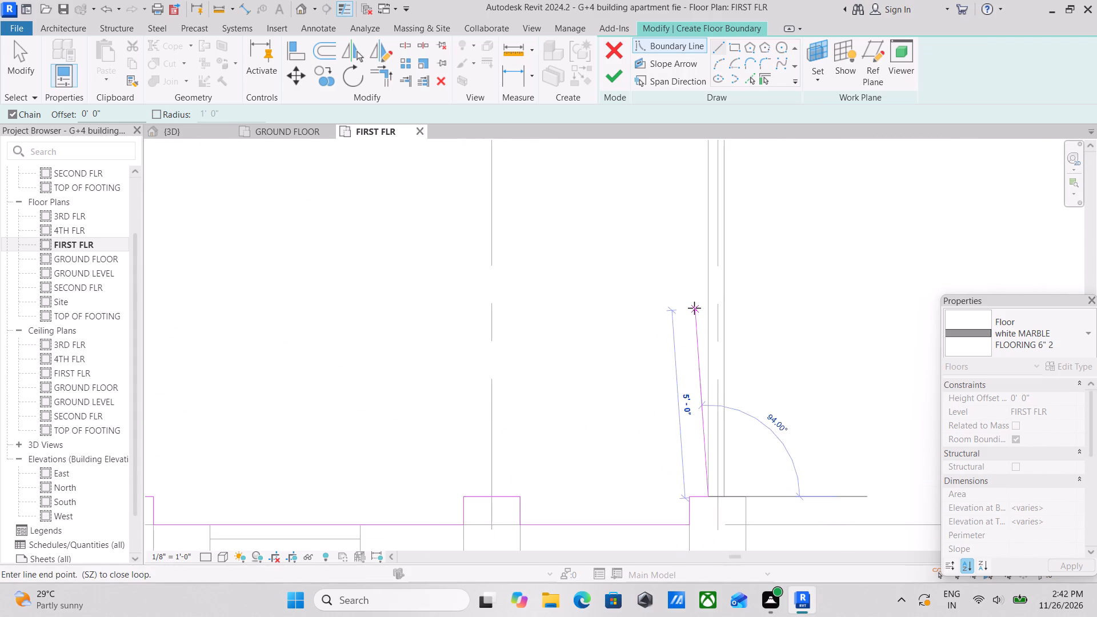
scroll(694, 308, down, 2)
middle_drag(694, 308, 656, 517)
middle_drag(680, 387, 670, 527)
scroll(662, 382, up, 3)
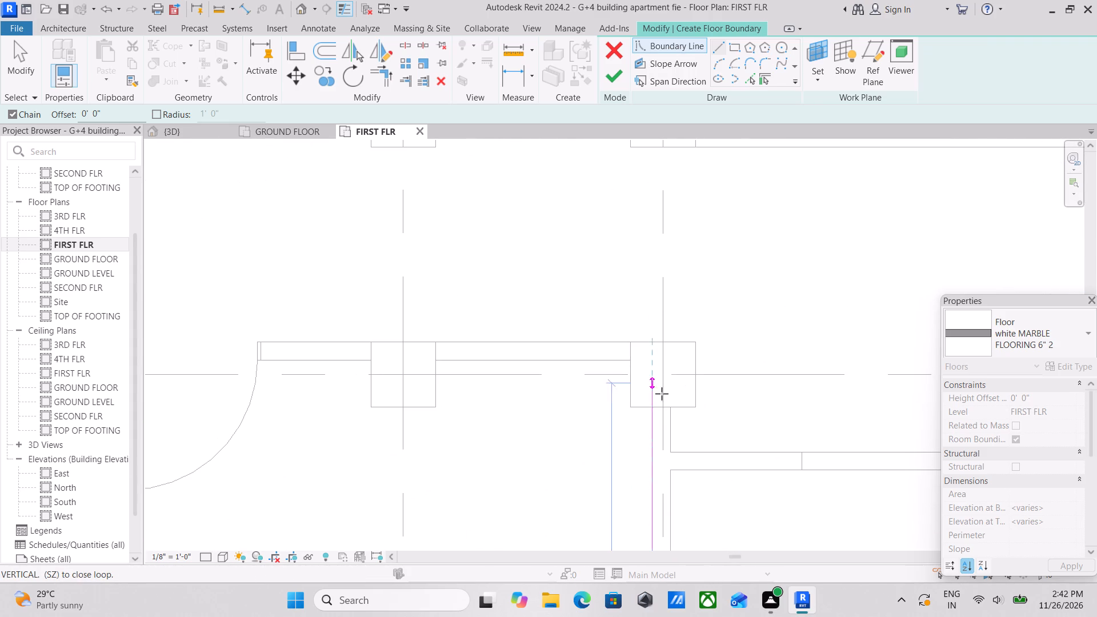
click(654, 406)
click(628, 406)
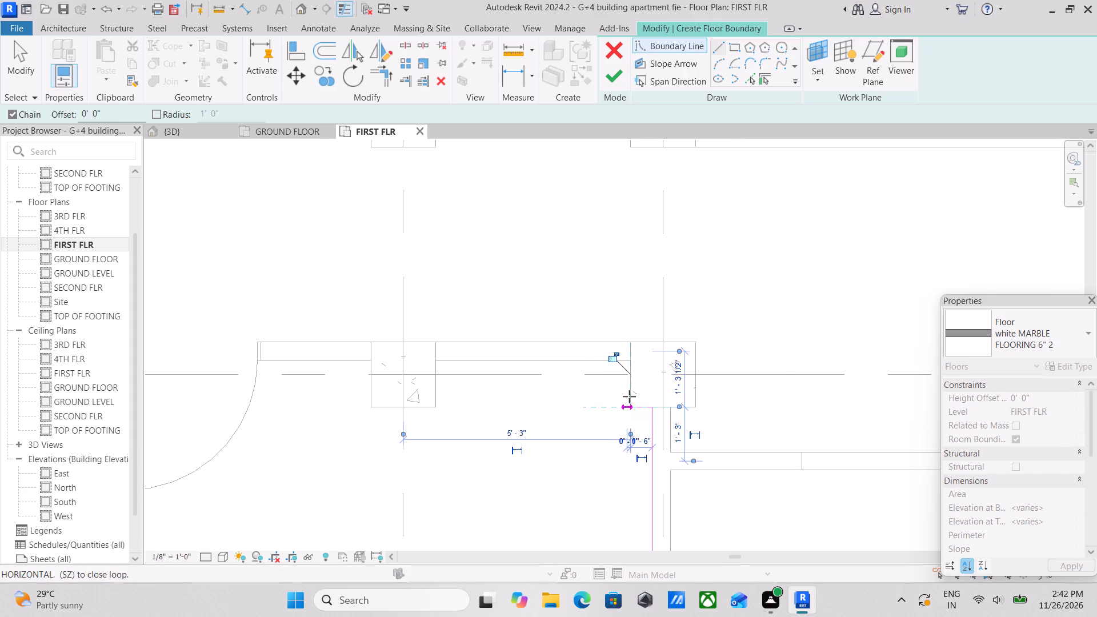
click(632, 357)
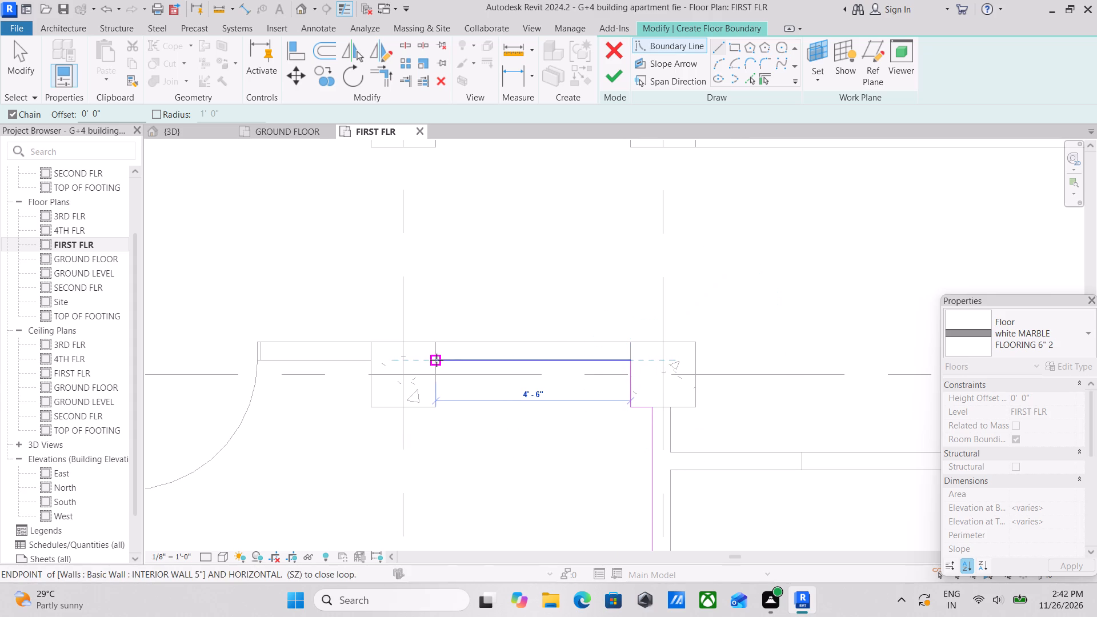
Continue 4'-6" along the door wall to the upper grid EE column and trace its 1'-1" by 1'-6" projection back to the wall.
click(437, 360)
scroll(434, 407, up, 5)
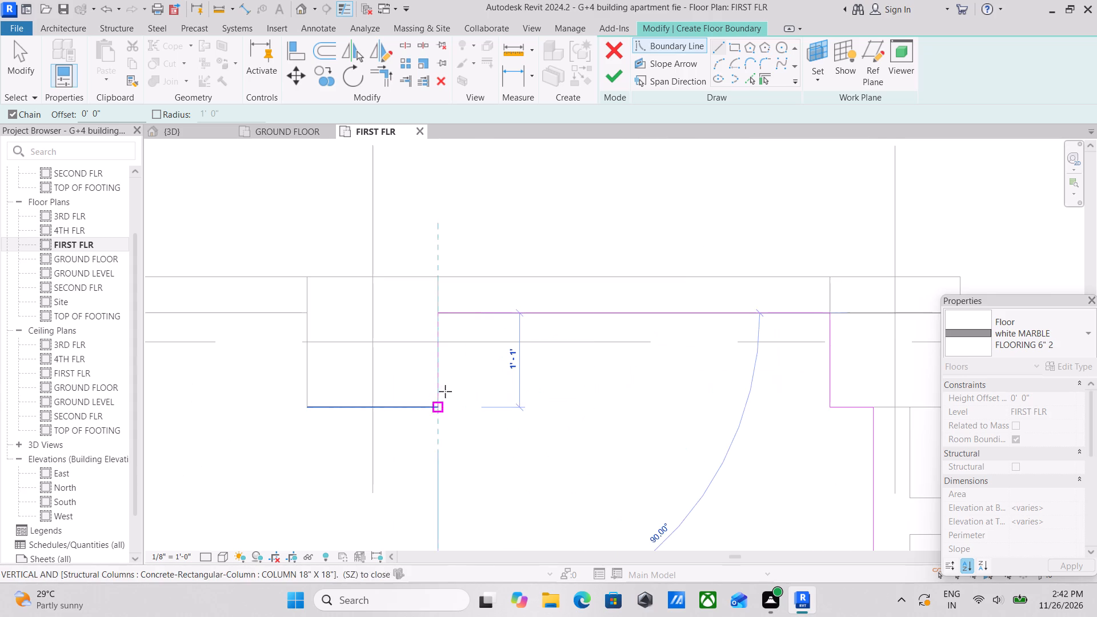
click(438, 404)
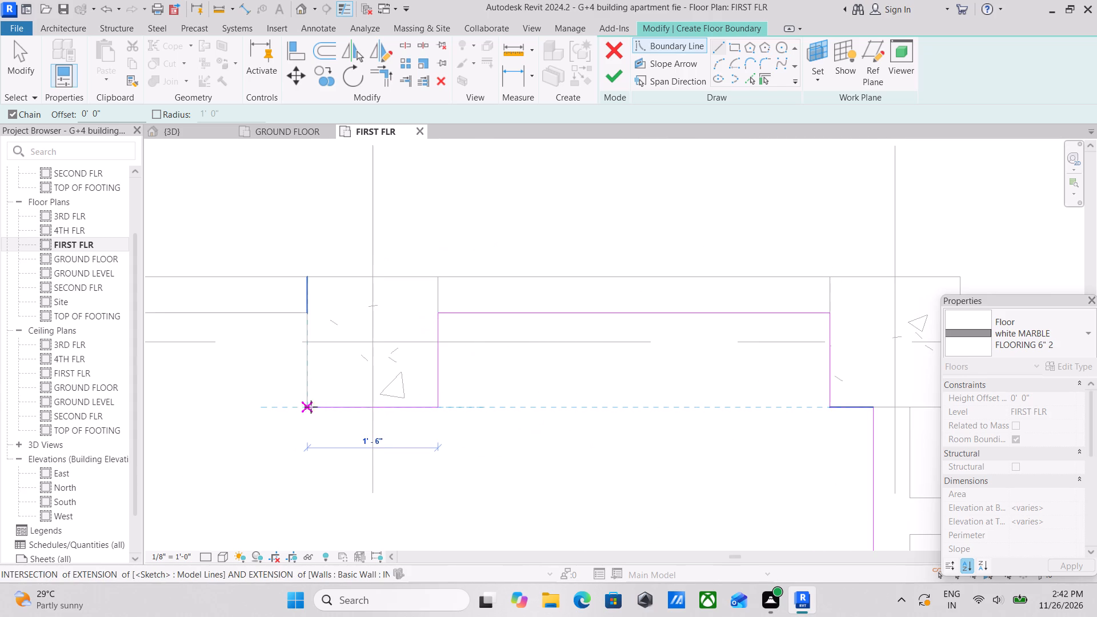
click(311, 407)
middle_drag(302, 367, 424, 452)
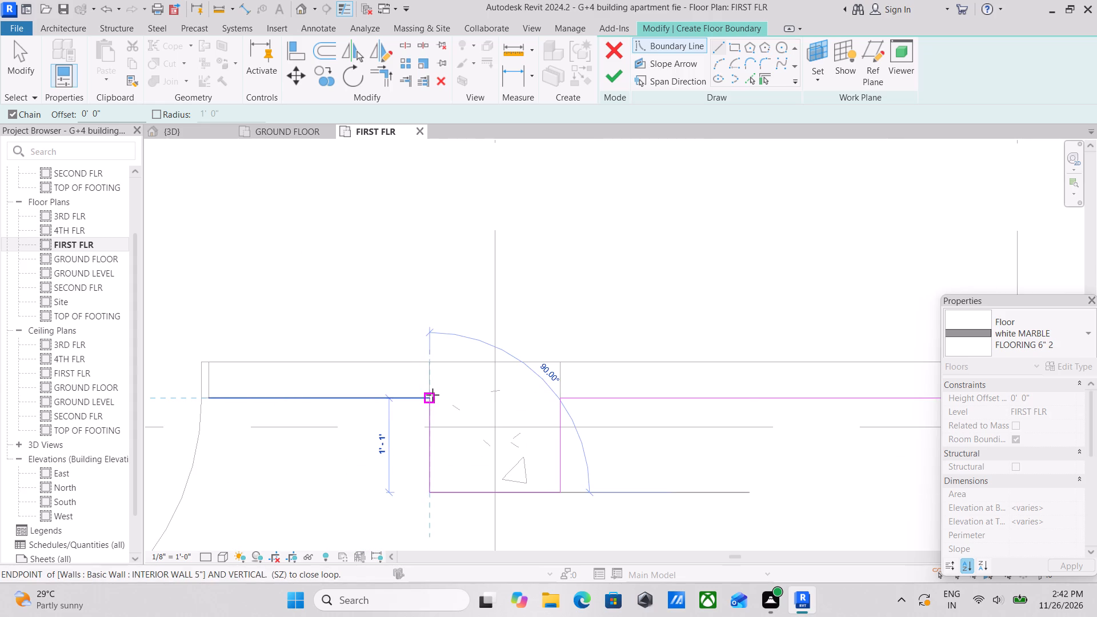
click(433, 395)
Extend the boundary about 2'-7 1/2" along the door wall from the column to the near edge of the 36" door opening.
middle_drag(323, 410, 632, 415)
scroll(543, 420, down, 1)
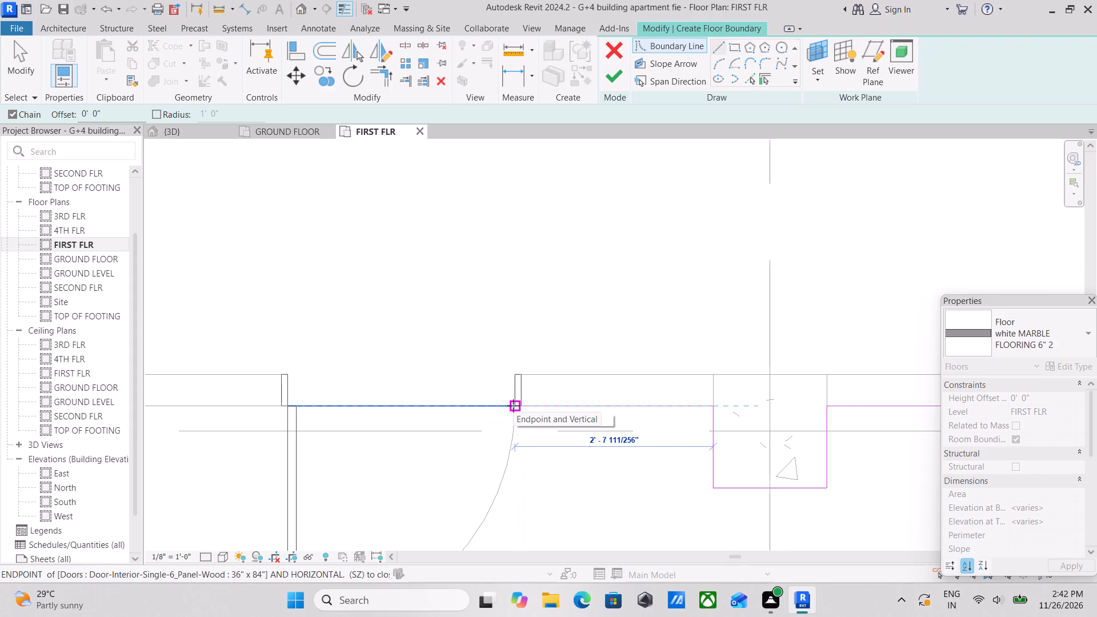
scroll(504, 395, up, 2)
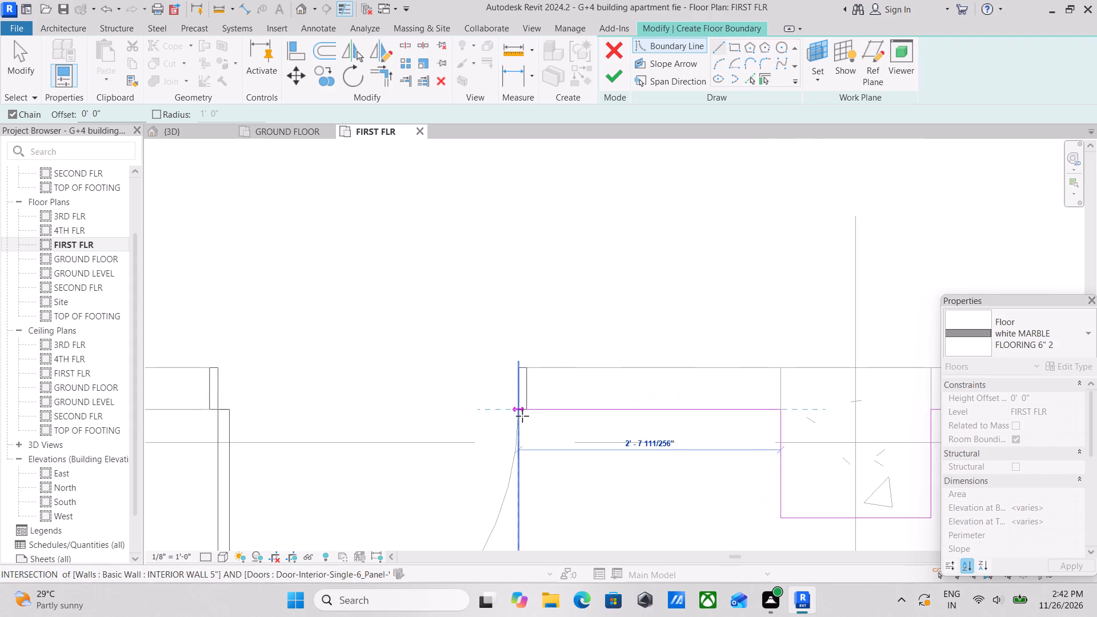
scroll(522, 416, up, 3)
click(511, 412)
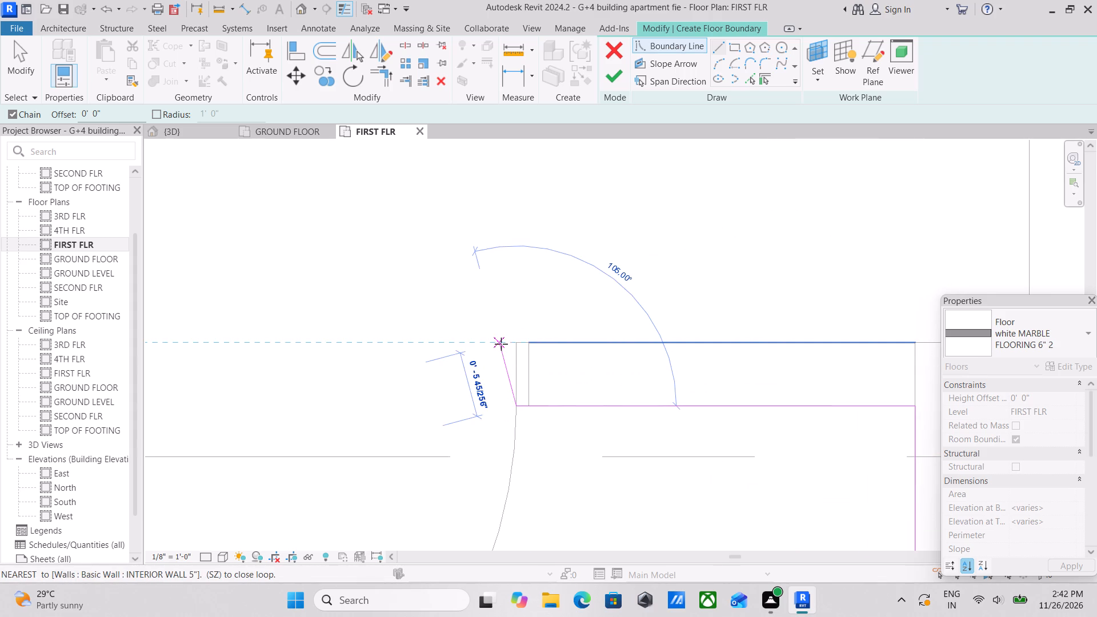
Trace the boundary around the 36" door opening: 5" through the wall, 3'-0" across and back to the room face.
scroll(513, 342, up, 2)
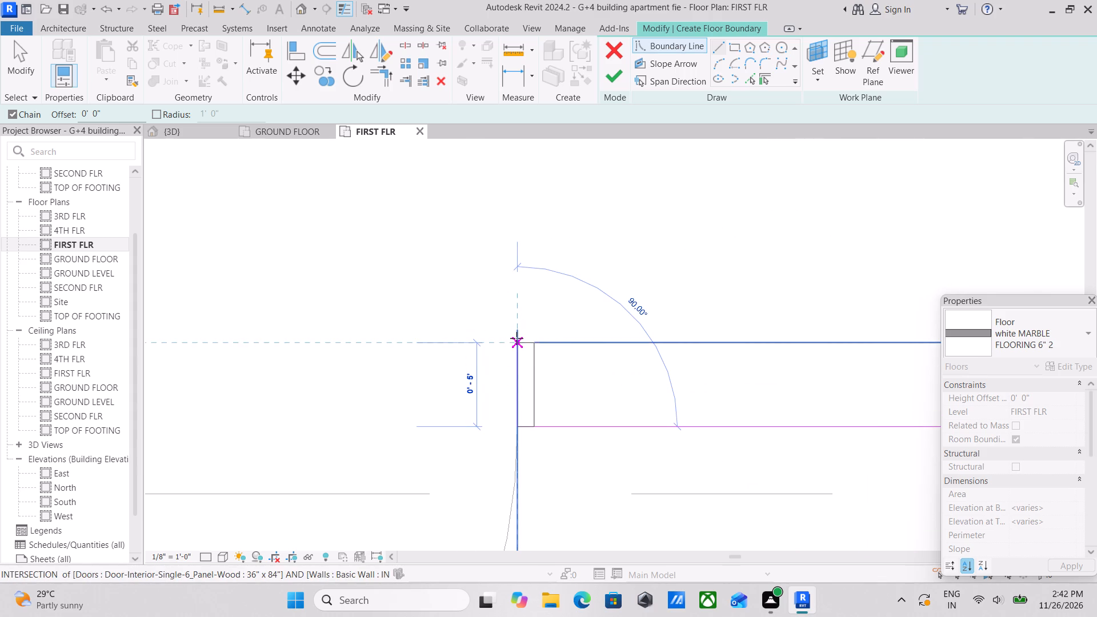
click(517, 338)
middle_drag(402, 344, 672, 341)
middle_drag(393, 339, 616, 335)
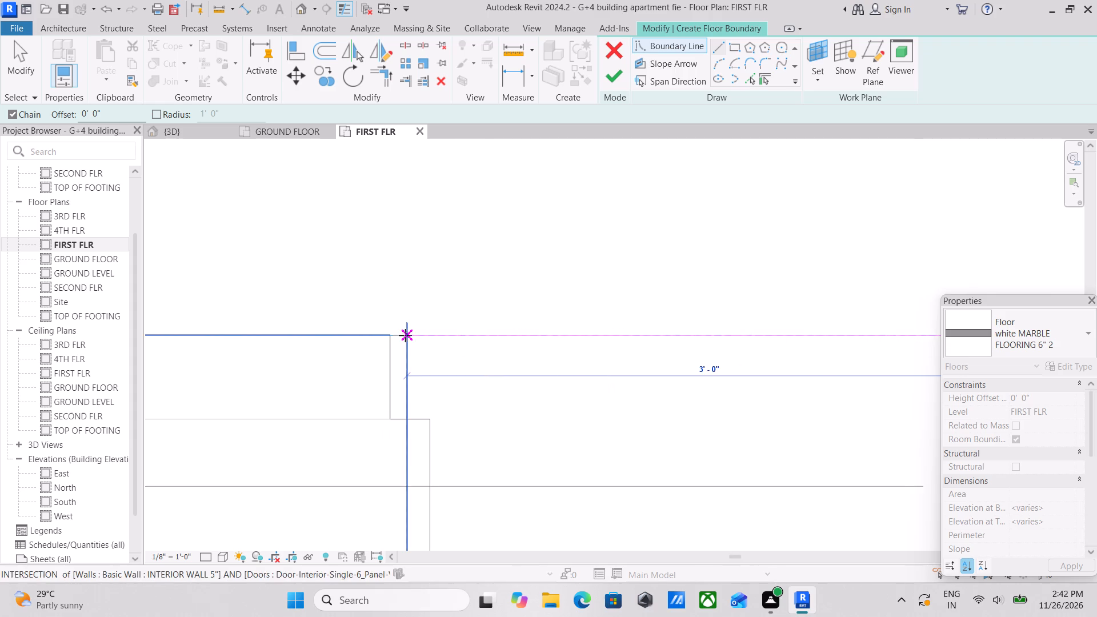
click(403, 335)
scroll(407, 397, down, 2)
middle_drag(407, 394, 454, 285)
scroll(454, 285, down, 6)
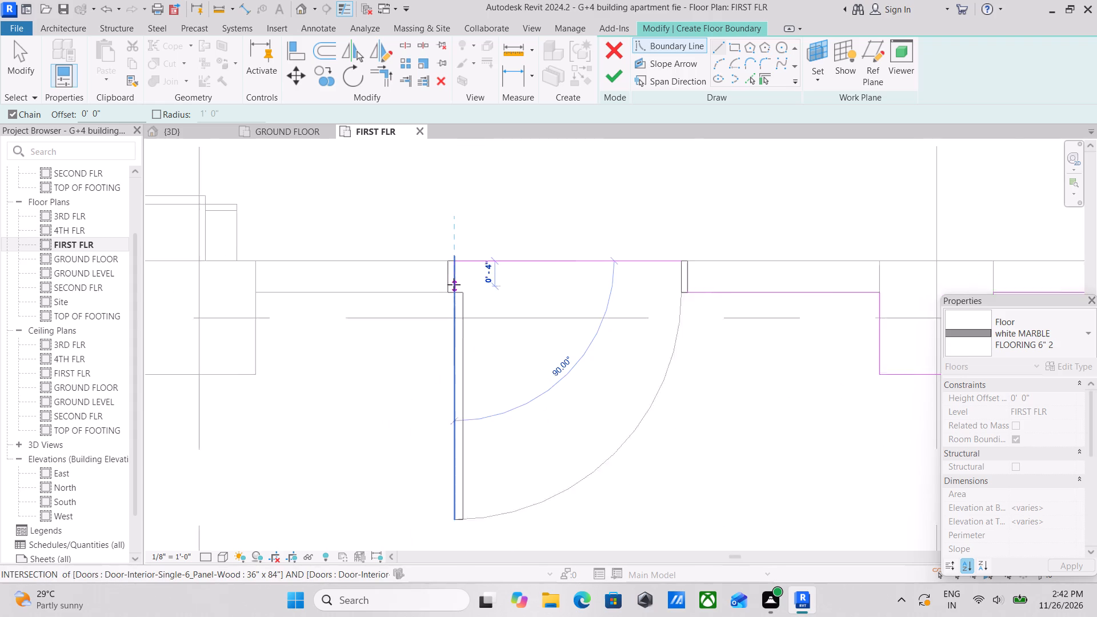
scroll(458, 286, up, 4)
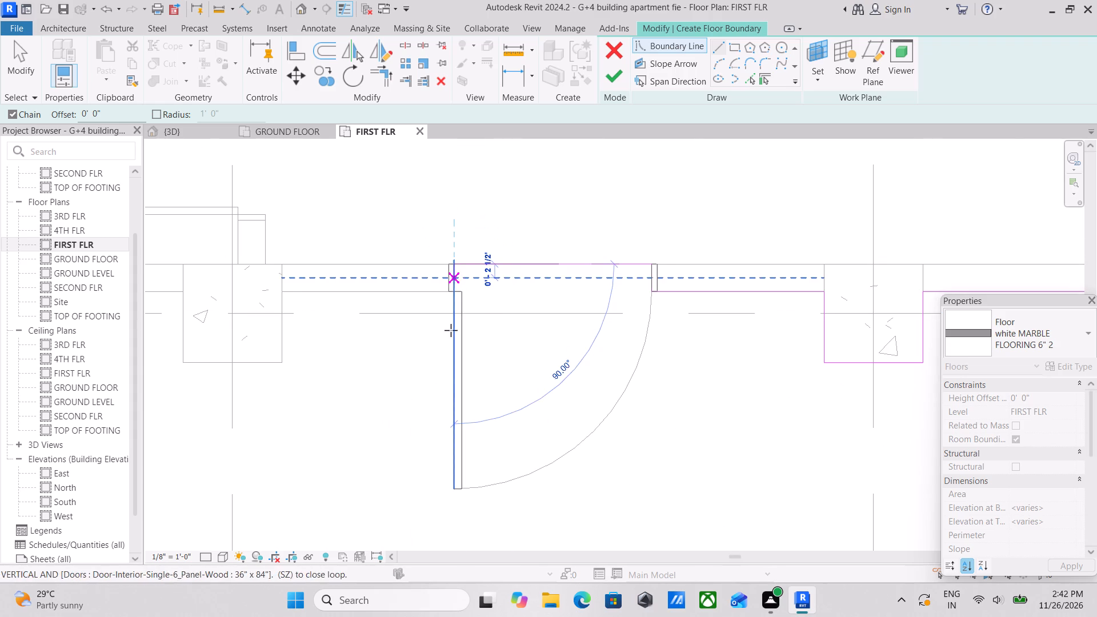
scroll(449, 292, up, 3)
click(456, 274)
Continue about 2'-7 1/2" along the door wall to the next column and trace its 1'-1" by 1'-6" projection back to the wall.
middle_drag(363, 282, 558, 260)
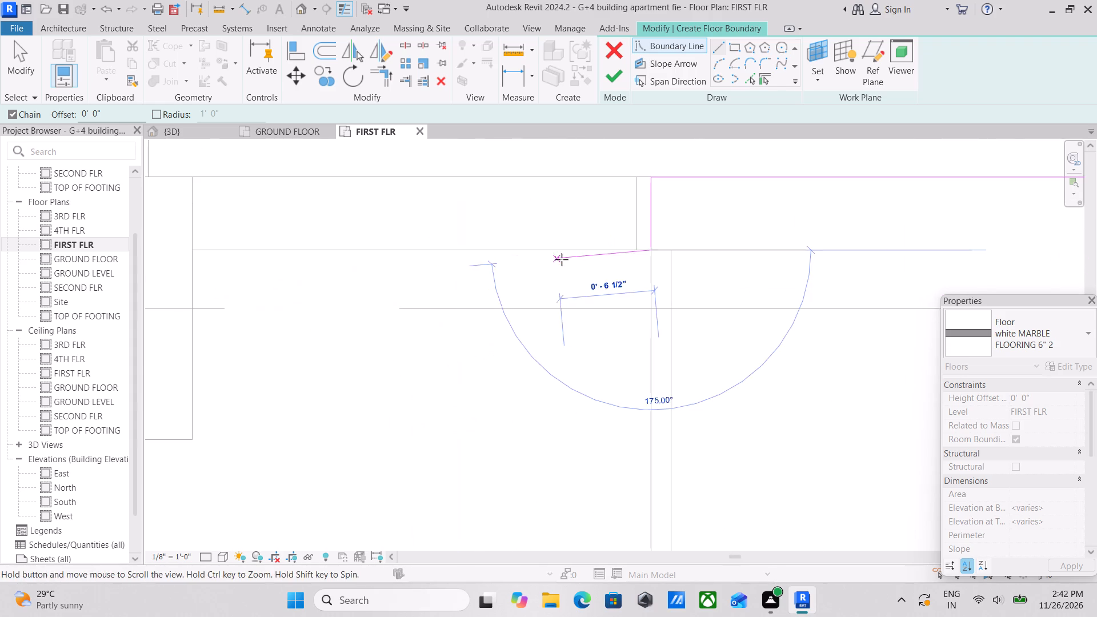
scroll(315, 281, down, 2)
middle_drag(315, 281, 590, 341)
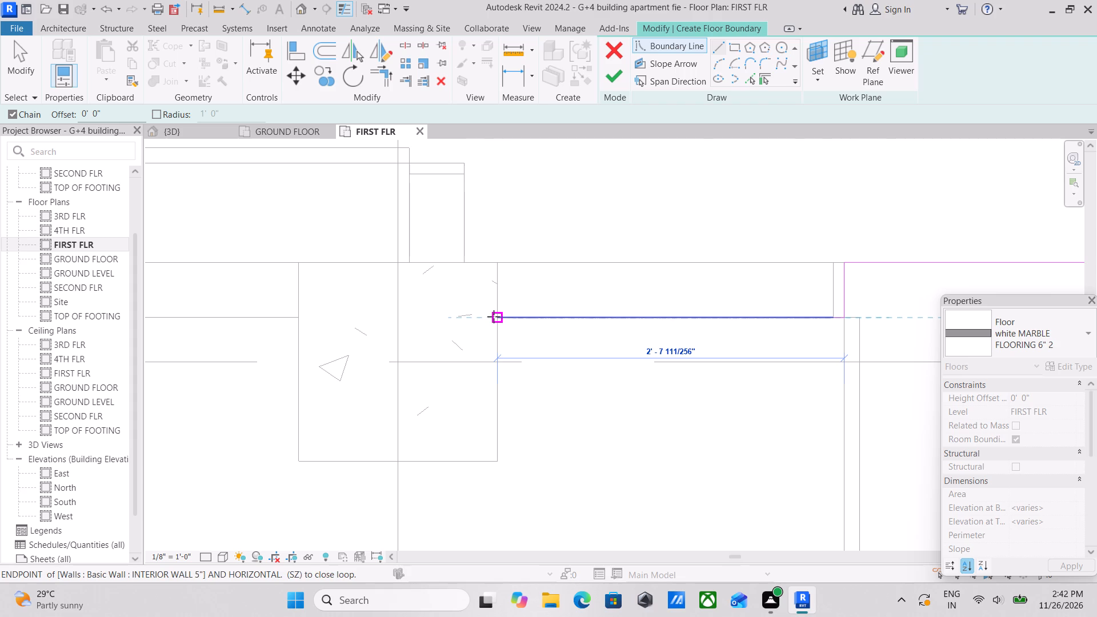
click(496, 316)
middle_drag(478, 390, 519, 295)
scroll(492, 353, down, 1)
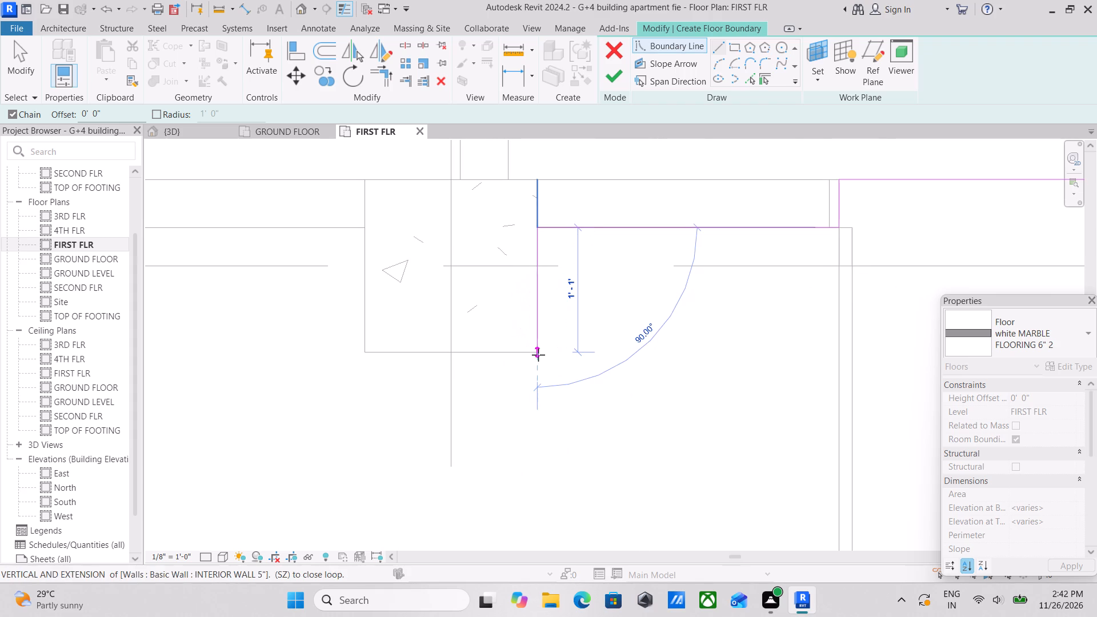
click(539, 349)
middle_drag(335, 344, 410, 352)
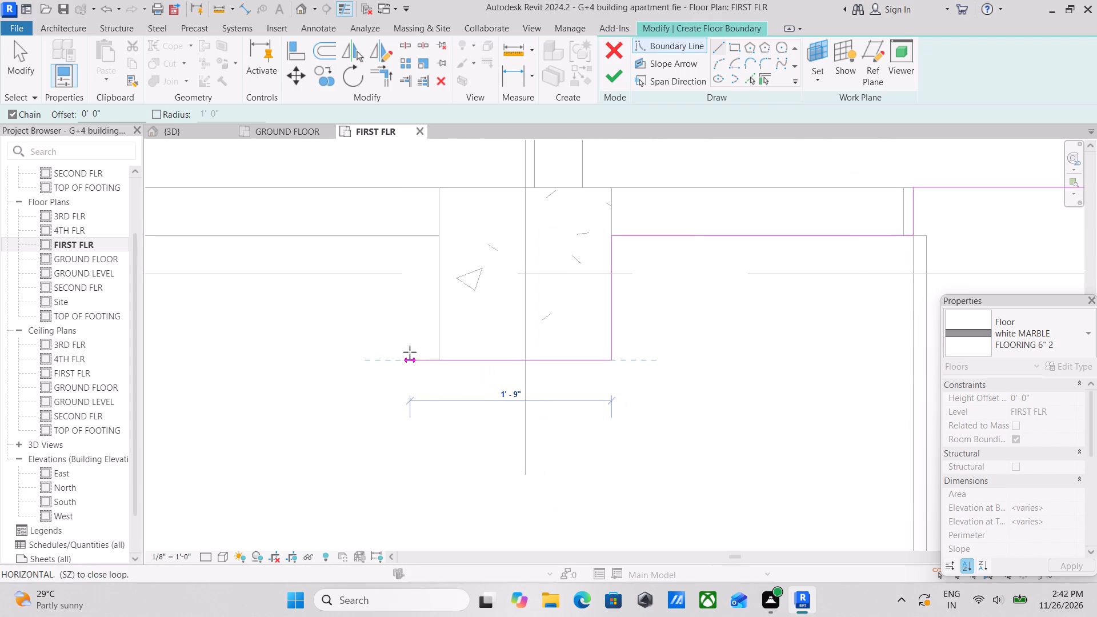
click(438, 360)
middle_drag(408, 257, 414, 283)
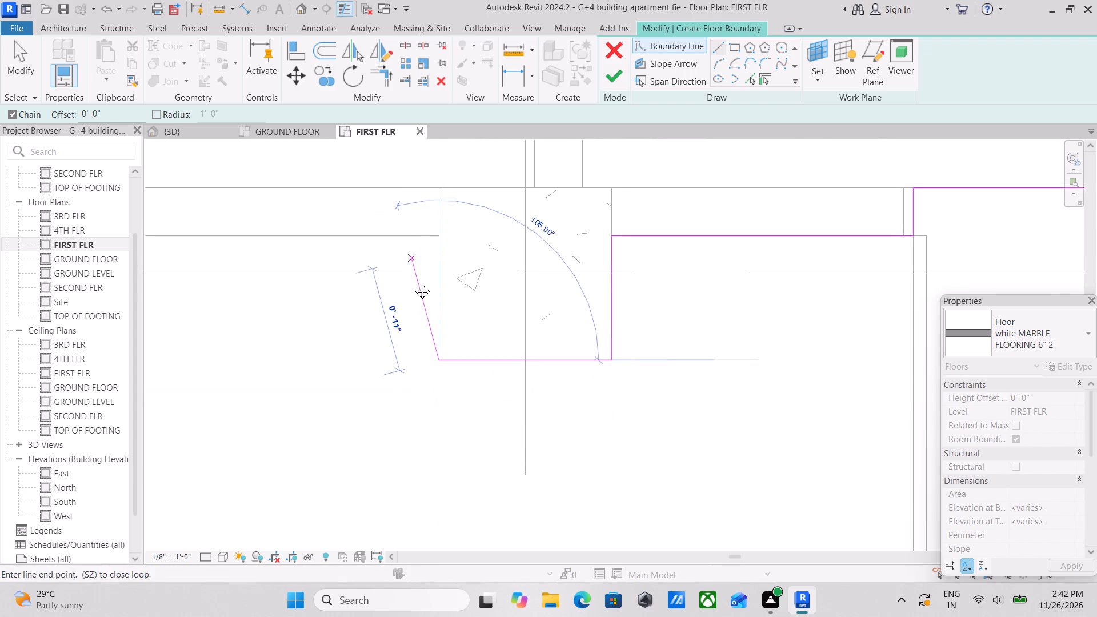
middle_drag(414, 283, 419, 310)
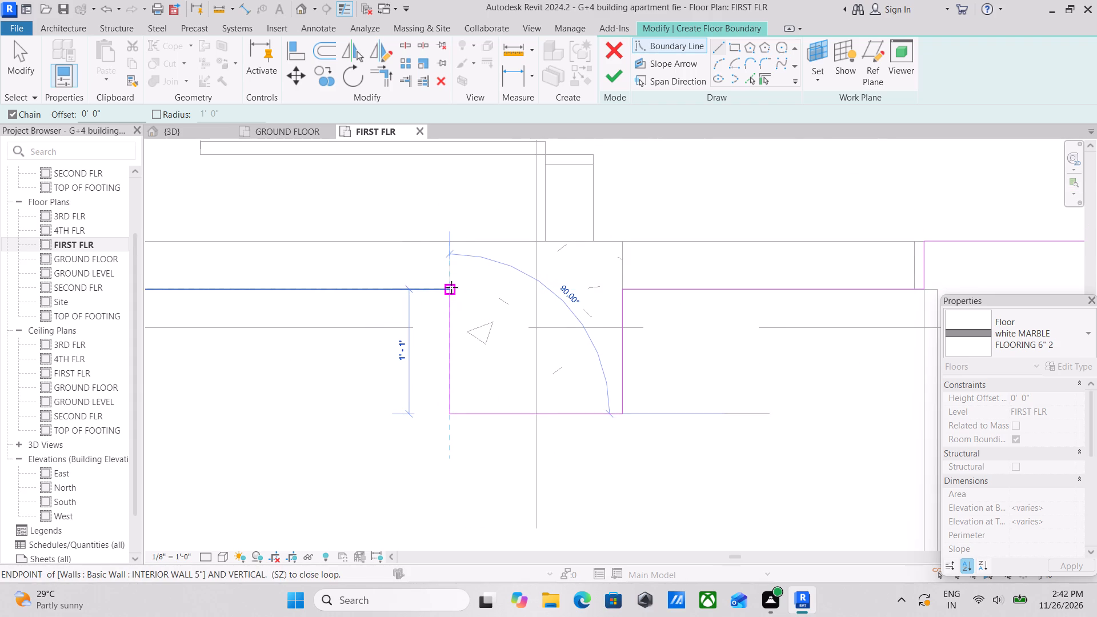
click(451, 287)
Continue along the door wall to the room's corner column, down its 1'-1" side and across to the interior wall's face.
scroll(347, 295, down, 1)
middle_drag(351, 295, 615, 283)
scroll(607, 286, down, 4)
scroll(419, 289, down, 1)
middle_drag(418, 289, 581, 308)
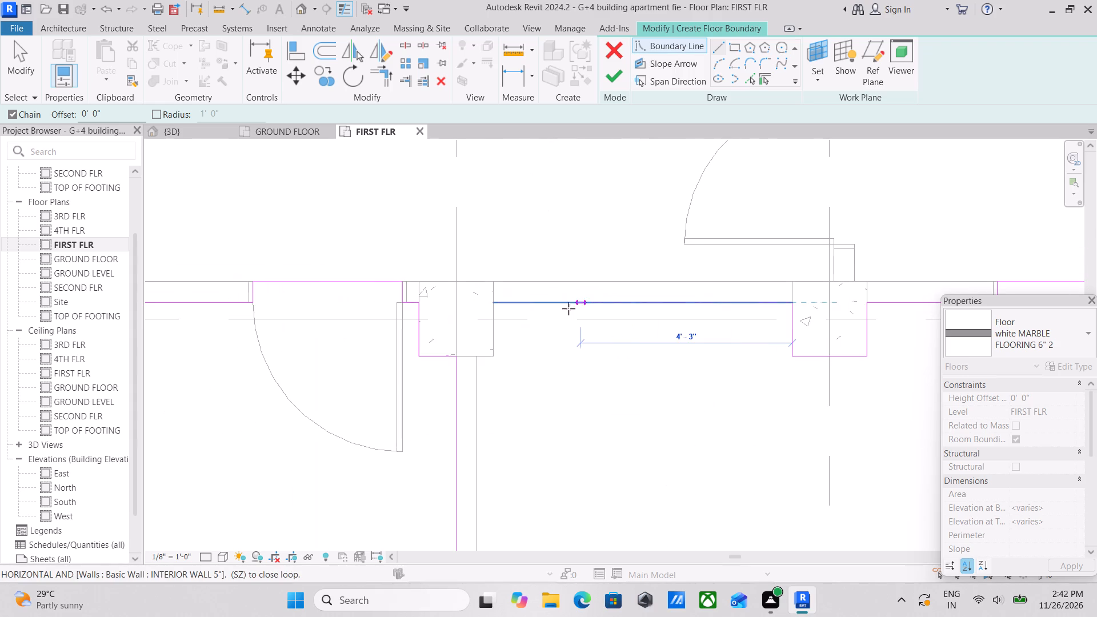
click(498, 307)
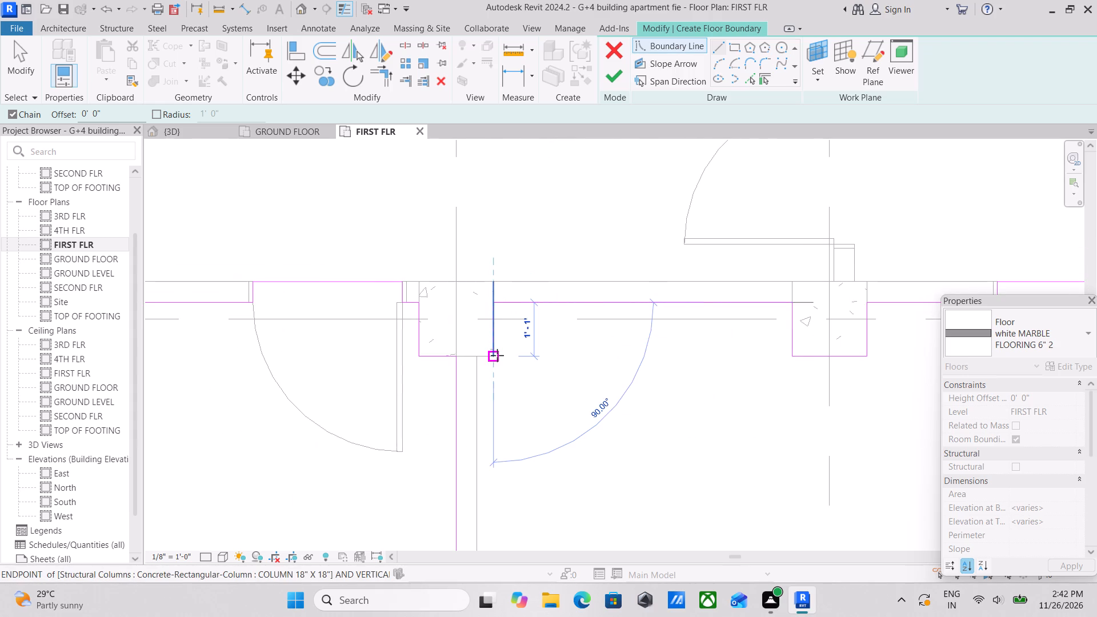
click(497, 355)
click(478, 356)
Run the boundary down the interior wall to the corner column at the exterior wall, closing the room's loop.
scroll(478, 356, down, 2)
middle_drag(478, 356, 476, 200)
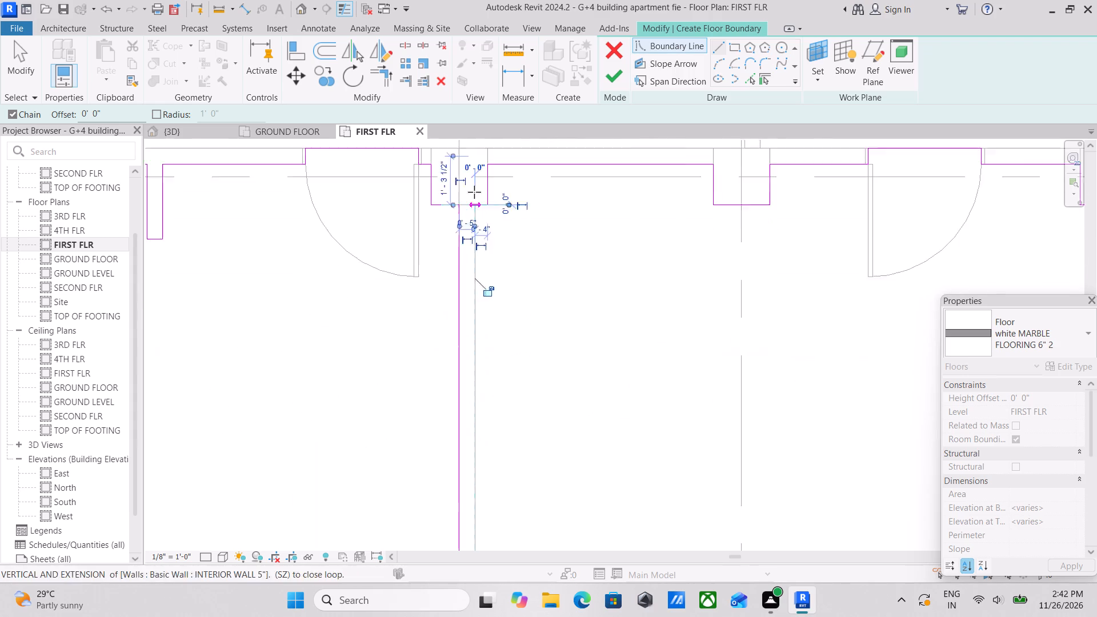
scroll(462, 352, down, 3)
middle_drag(462, 344, 479, 207)
middle_drag(483, 338, 482, 249)
scroll(465, 344, up, 3)
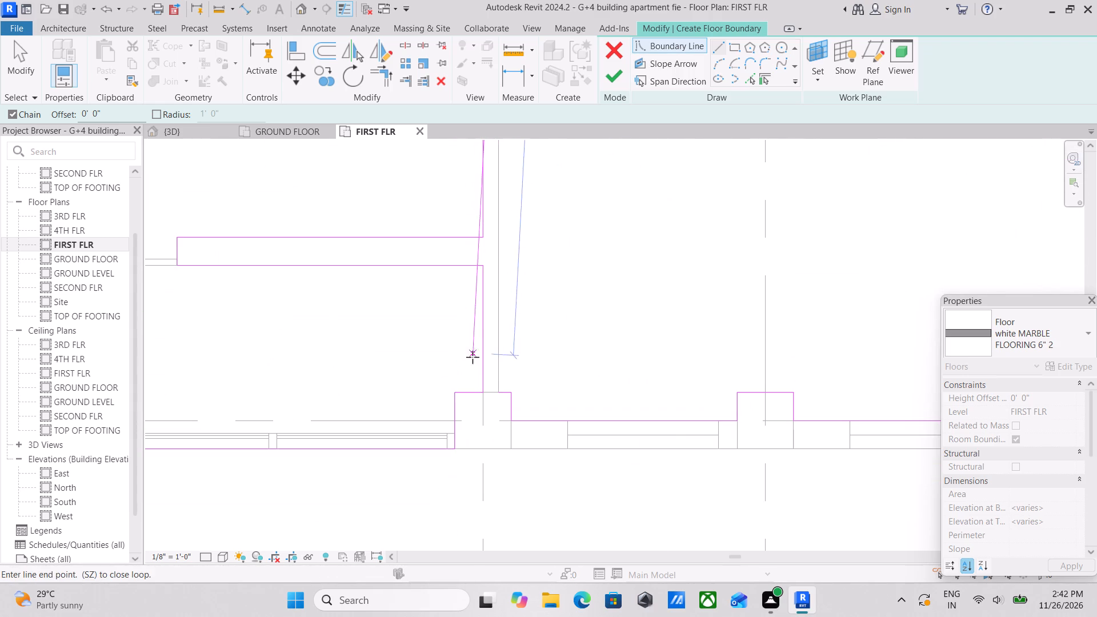
click(498, 391)
Start the adjacent room's boundary at the lower grid FF column and run it up the interior wall to the stepped wall's face.
scroll(507, 386, up, 9)
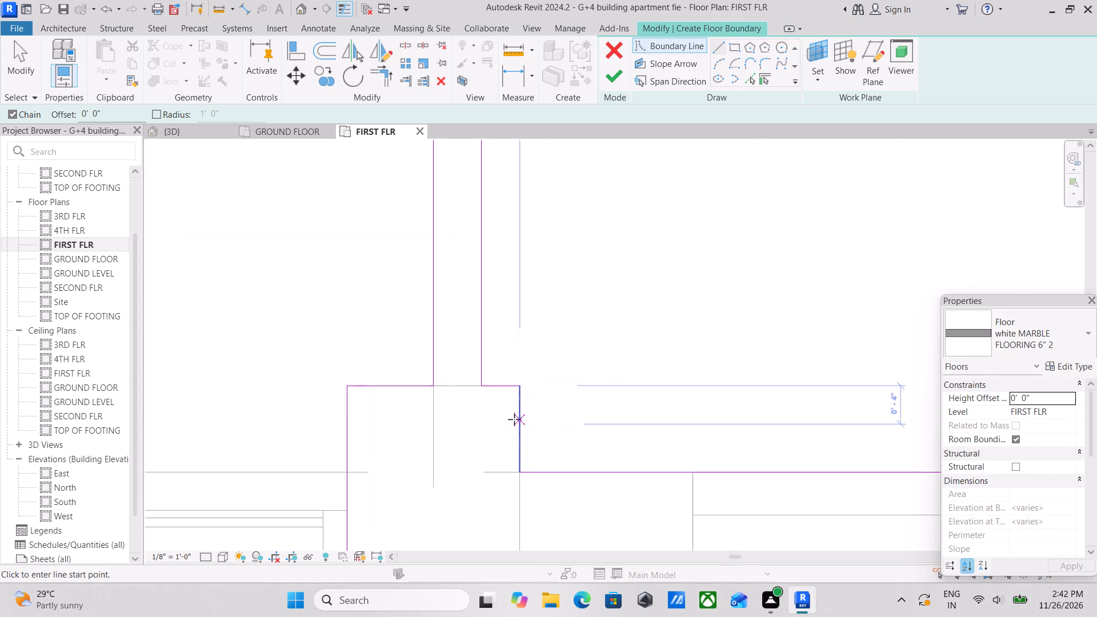
scroll(514, 419, up, 15)
scroll(440, 350, down, 10)
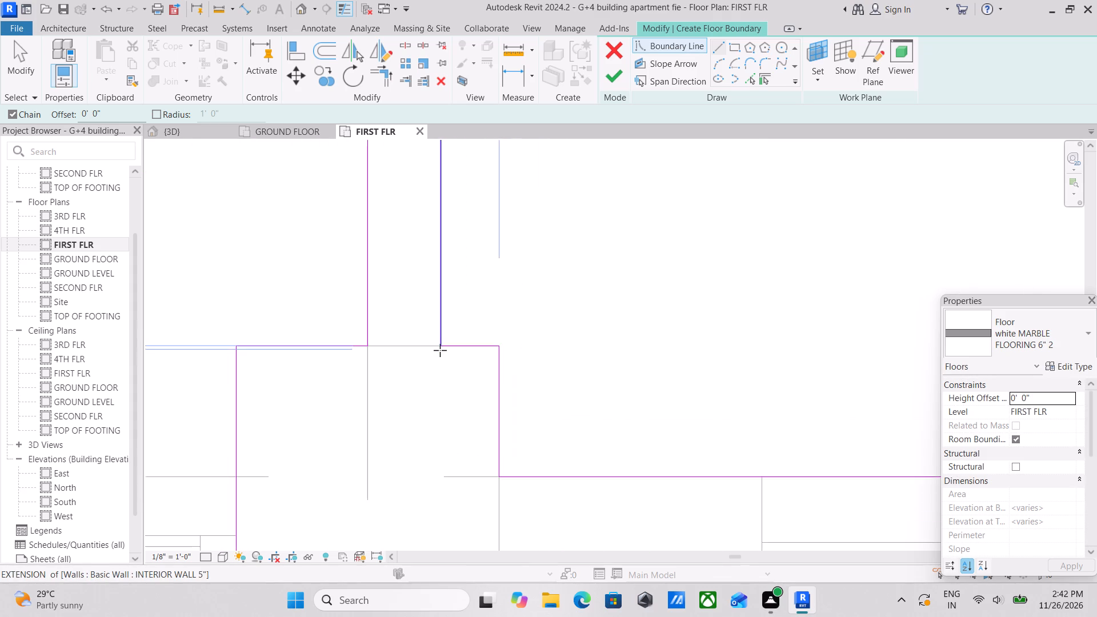
scroll(440, 350, down, 20)
scroll(440, 350, down, 1)
scroll(698, 320, down, 1)
middle_drag(698, 320, 583, 485)
scroll(688, 428, up, 2)
middle_drag(728, 396, 428, 275)
scroll(383, 343, down, 1)
middle_drag(383, 344, 438, 295)
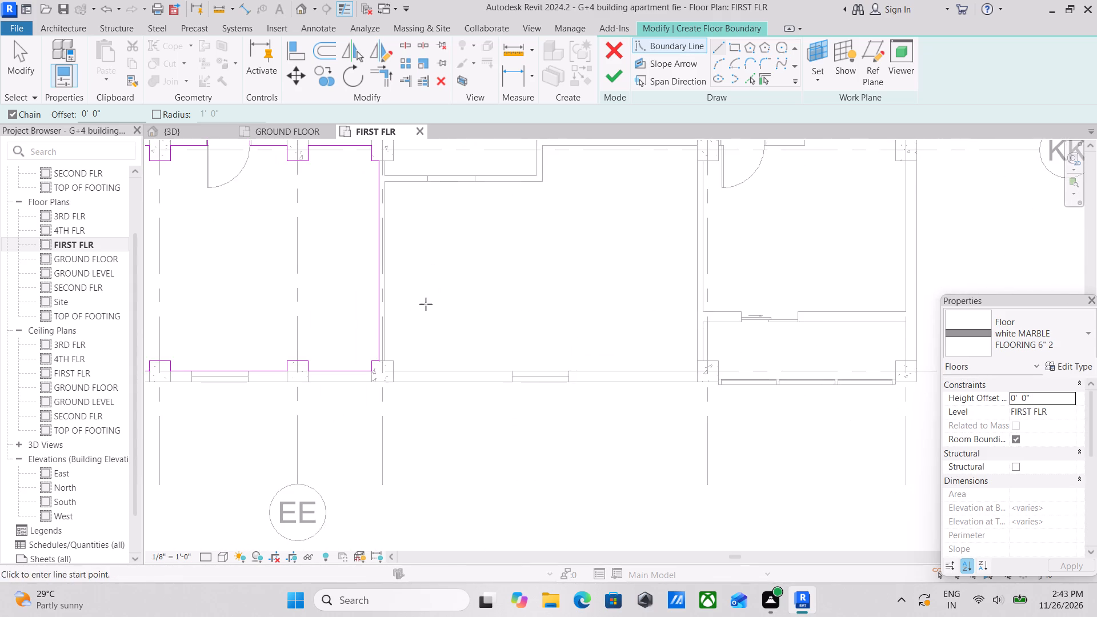
scroll(400, 334, up, 9)
click(362, 377)
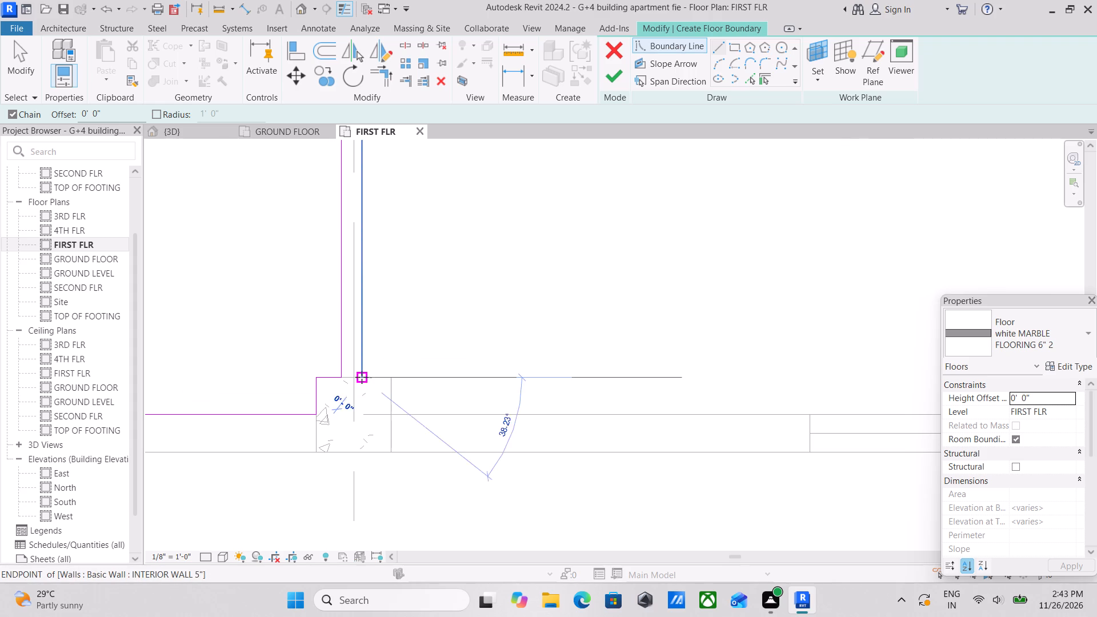
middle_drag(359, 301, 373, 540)
middle_drag(397, 260, 390, 514)
middle_drag(416, 326, 407, 440)
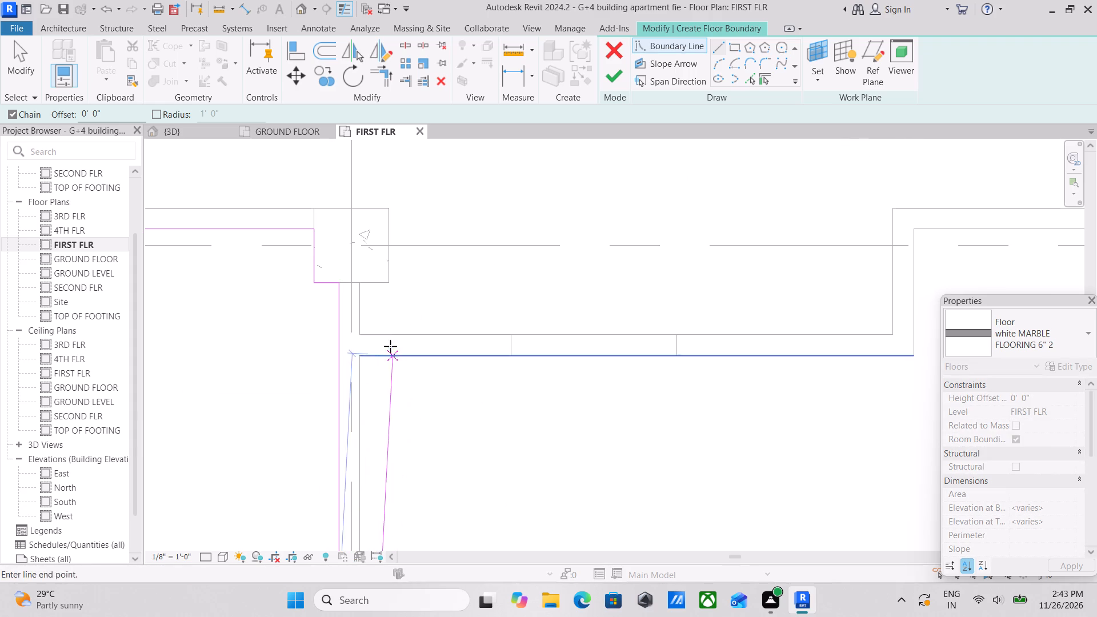
click(359, 354)
Follow the stepped wall to its corner, up its return, and about 10'-11 3/8" along the upper section to the column.
middle_drag(556, 360, 212, 355)
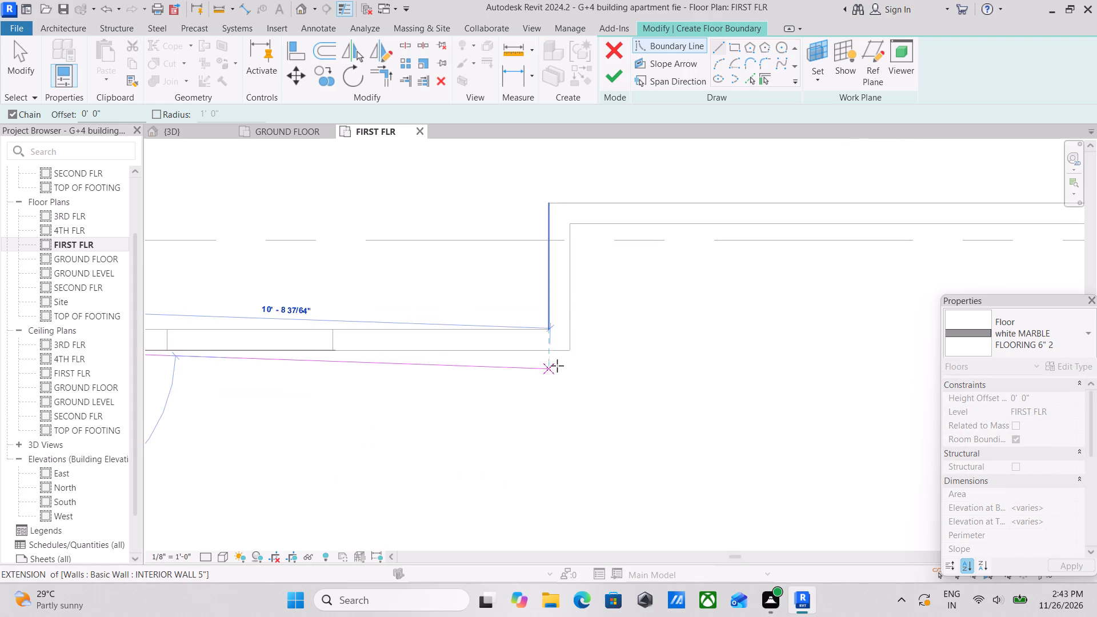
click(570, 350)
middle_drag(566, 344, 546, 483)
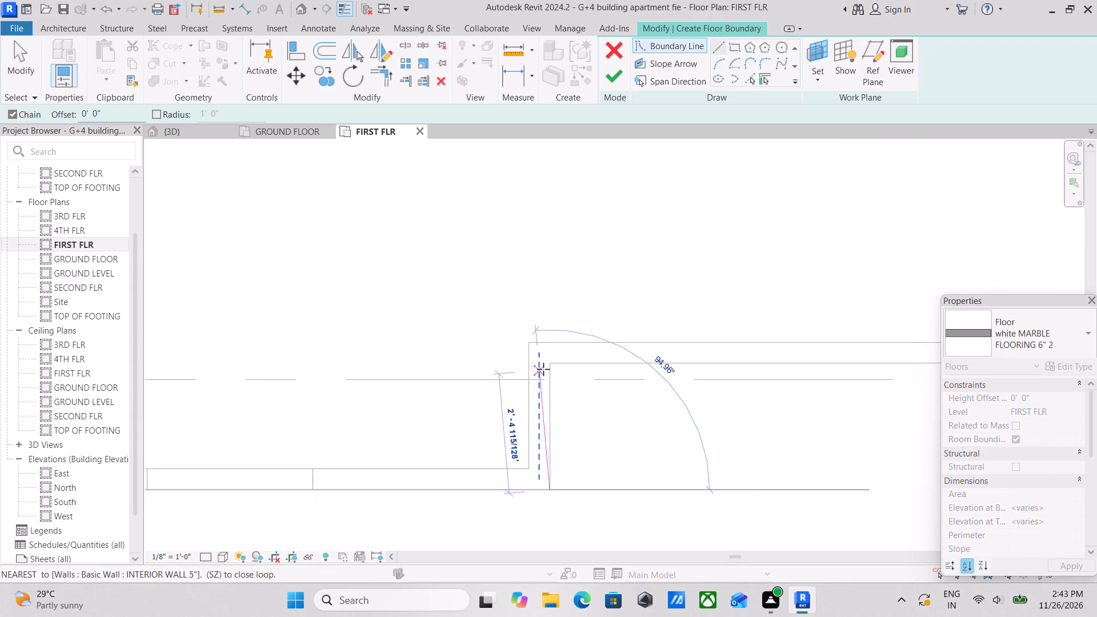
click(548, 366)
middle_drag(686, 366, 308, 362)
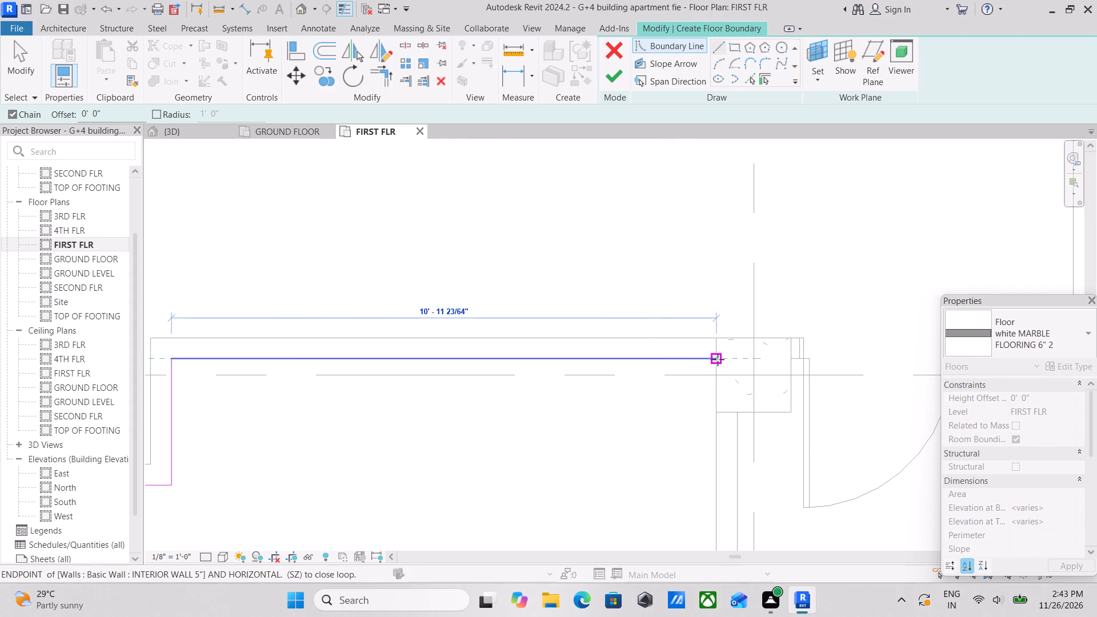
click(718, 359)
Run the boundary down the room's opposite interior wall to the exterior wall's inner face at the lower column.
middle_drag(714, 461, 703, 307)
scroll(675, 430, down, 4)
middle_drag(675, 416, 692, 280)
scroll(693, 375, down, 1)
middle_drag(694, 379, 693, 270)
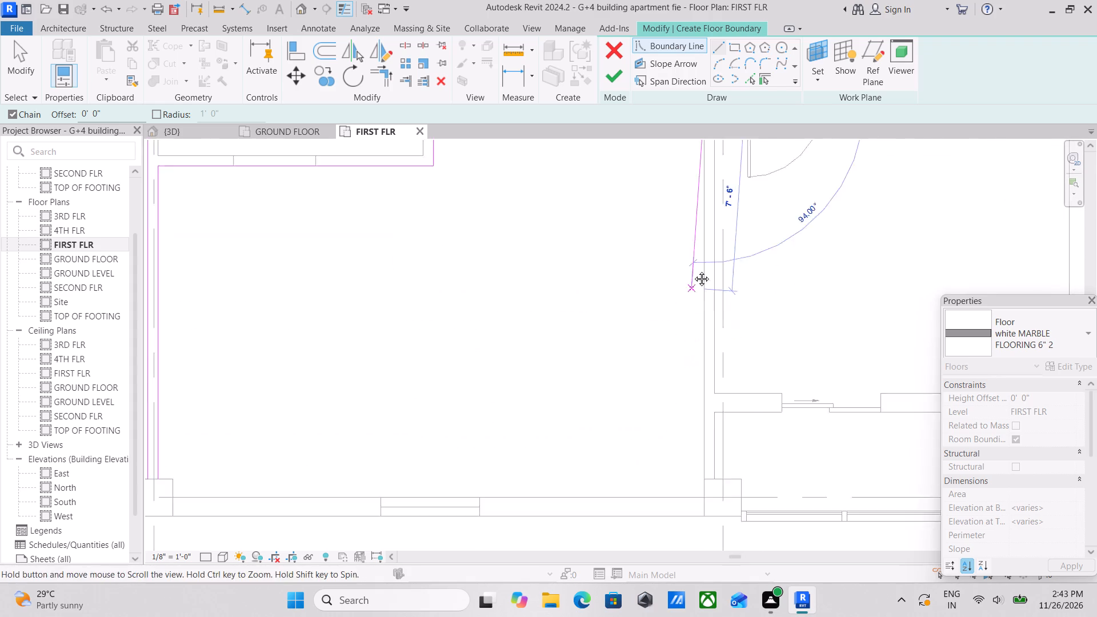
middle_drag(693, 270, 699, 255)
scroll(699, 315, down, 2)
middle_drag(700, 330, 711, 273)
click(726, 373)
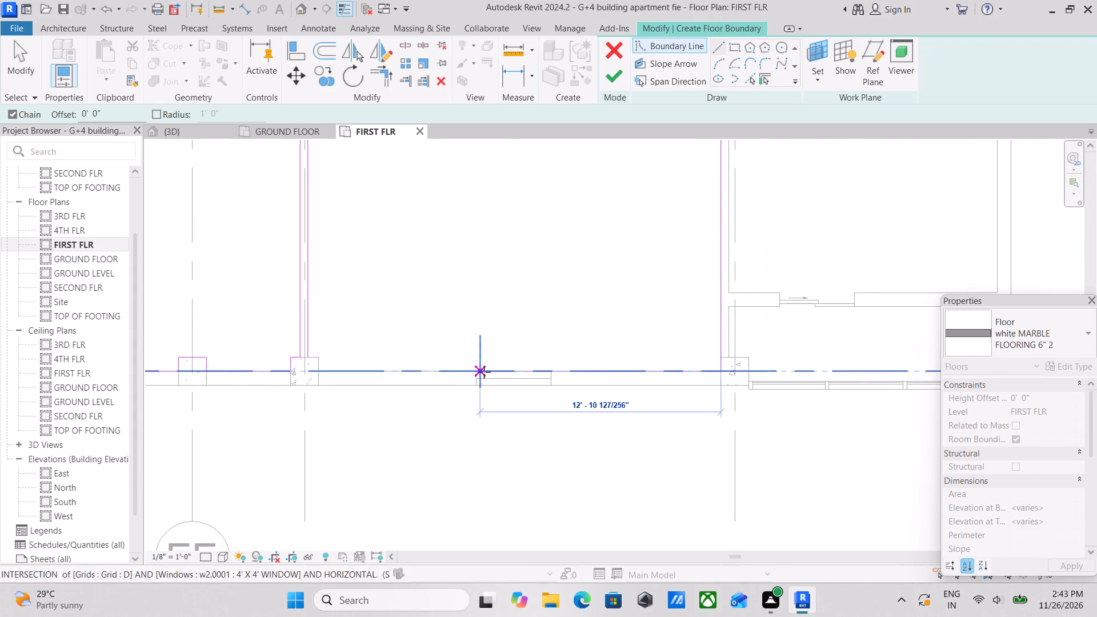
Continue along the exterior wall to the grid FF column and trace its 9" by 7" corner, closing the room's loop.
middle_drag(484, 372, 584, 367)
scroll(421, 371, up, 4)
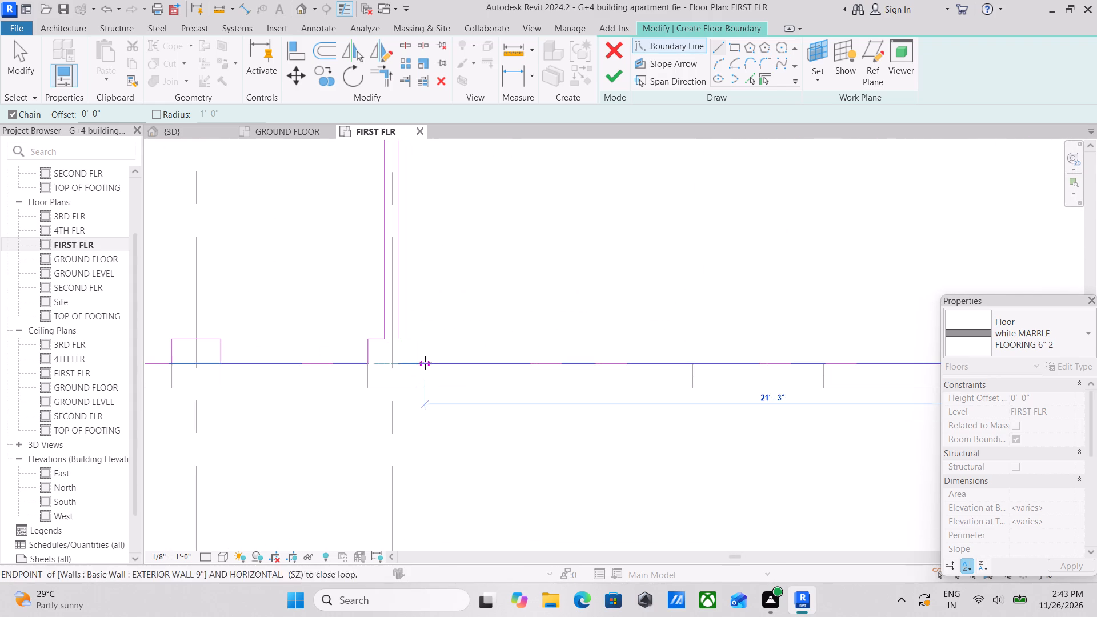
click(418, 367)
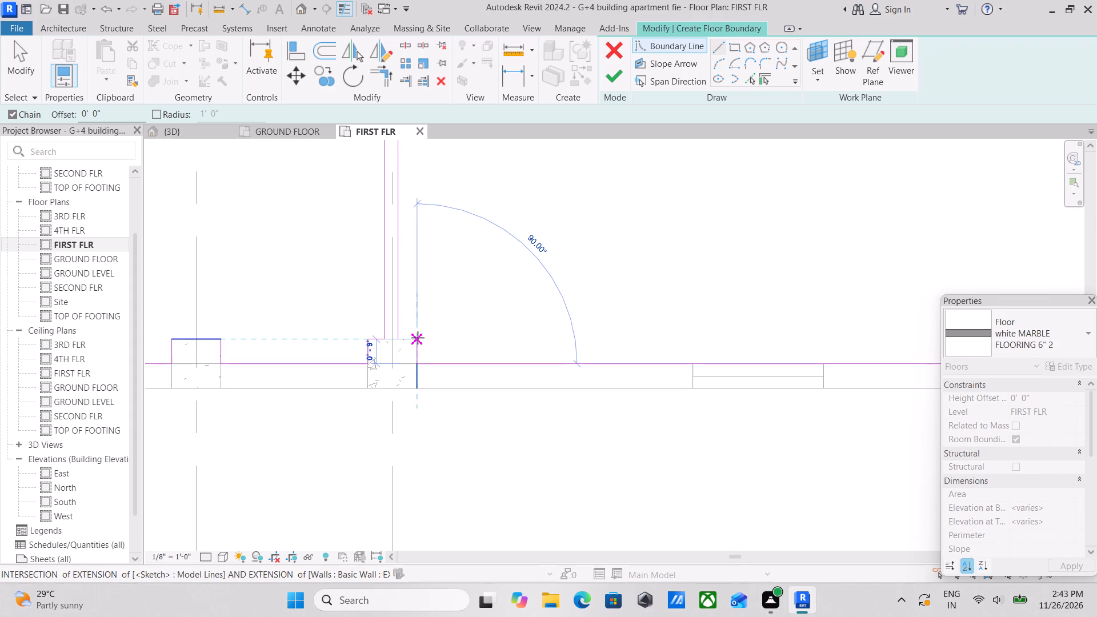
scroll(418, 338, up, 4)
click(415, 344)
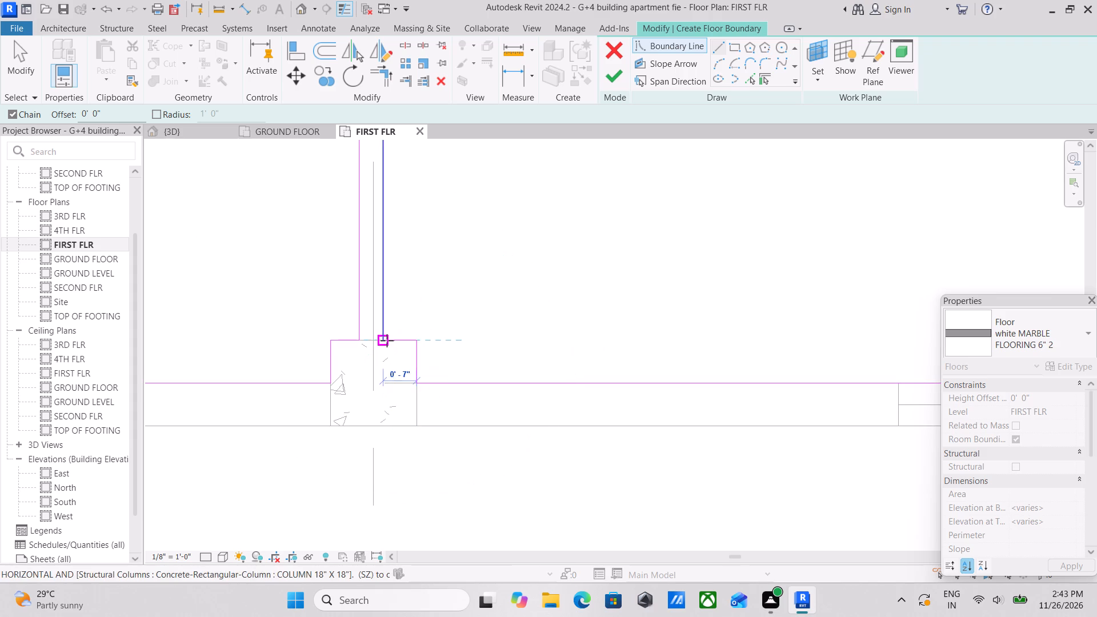
click(387, 340)
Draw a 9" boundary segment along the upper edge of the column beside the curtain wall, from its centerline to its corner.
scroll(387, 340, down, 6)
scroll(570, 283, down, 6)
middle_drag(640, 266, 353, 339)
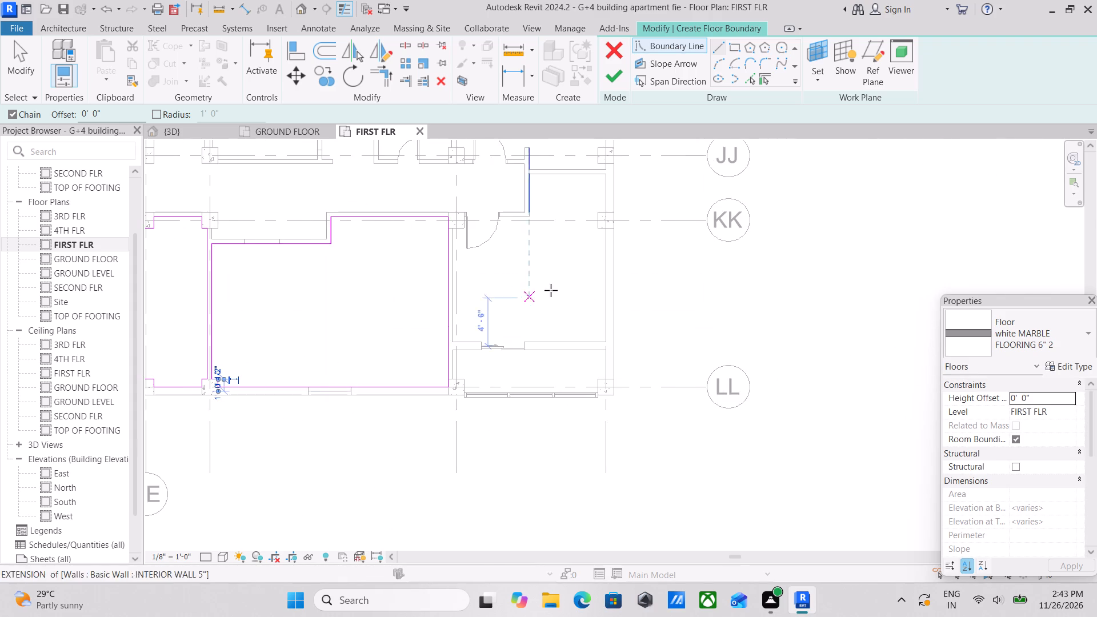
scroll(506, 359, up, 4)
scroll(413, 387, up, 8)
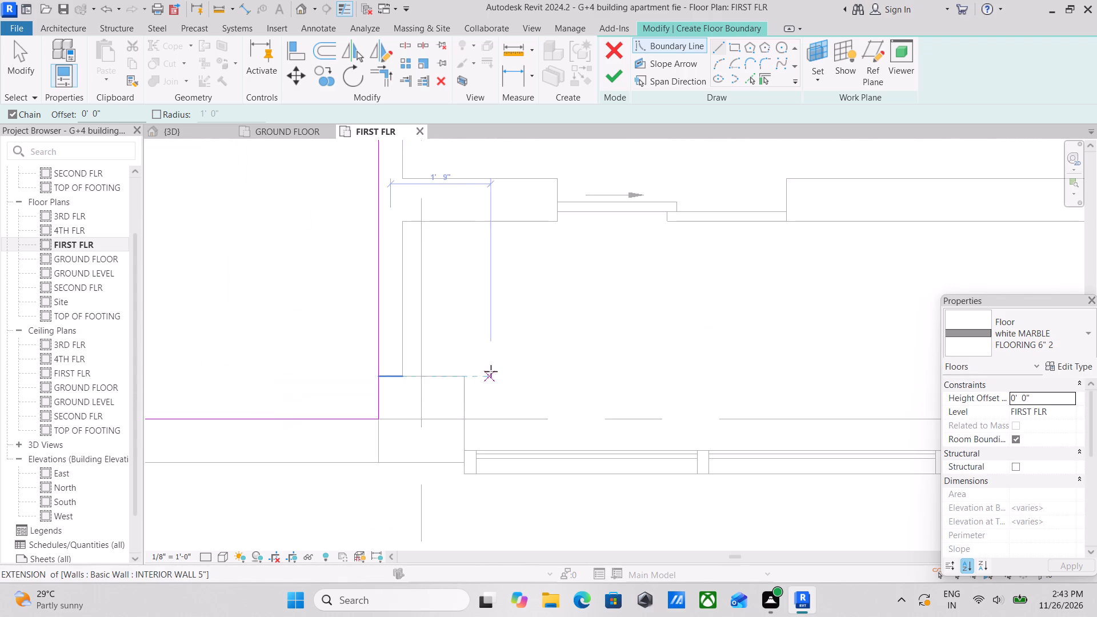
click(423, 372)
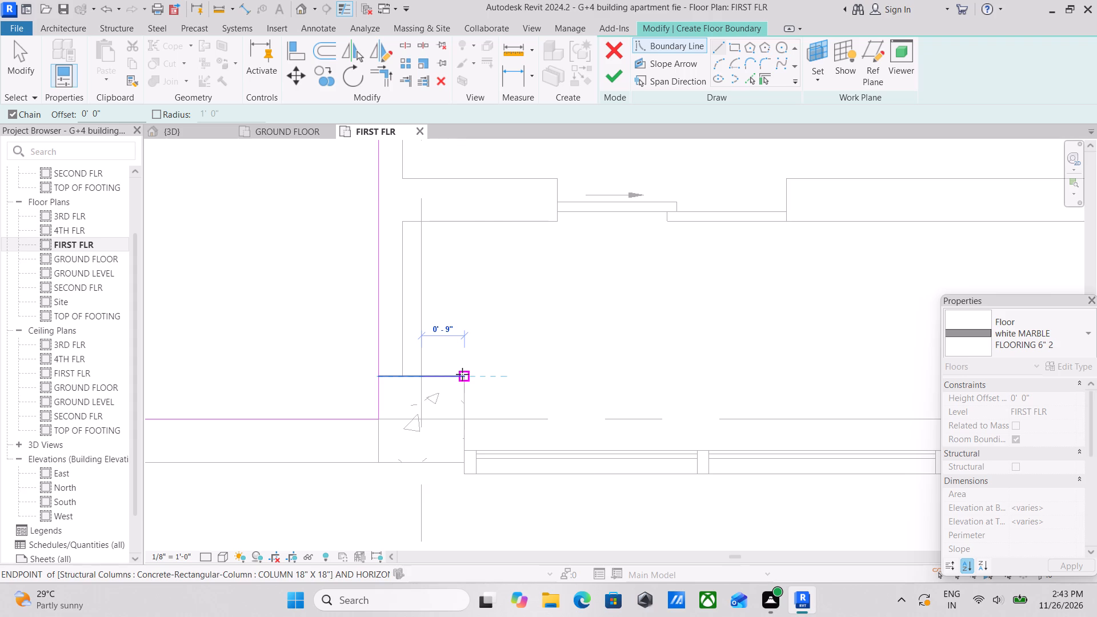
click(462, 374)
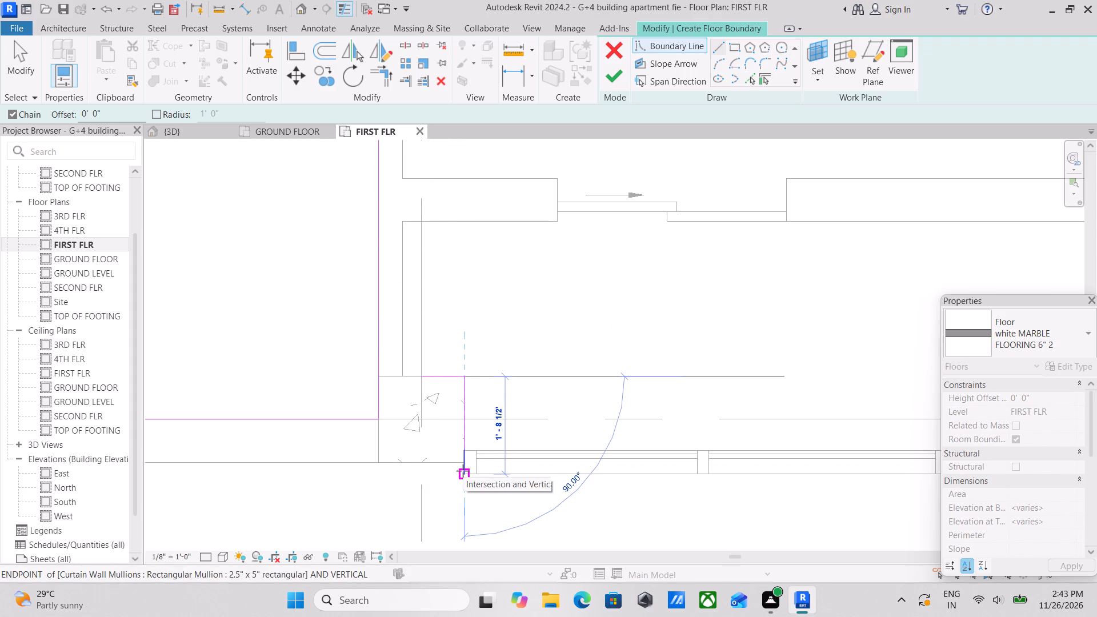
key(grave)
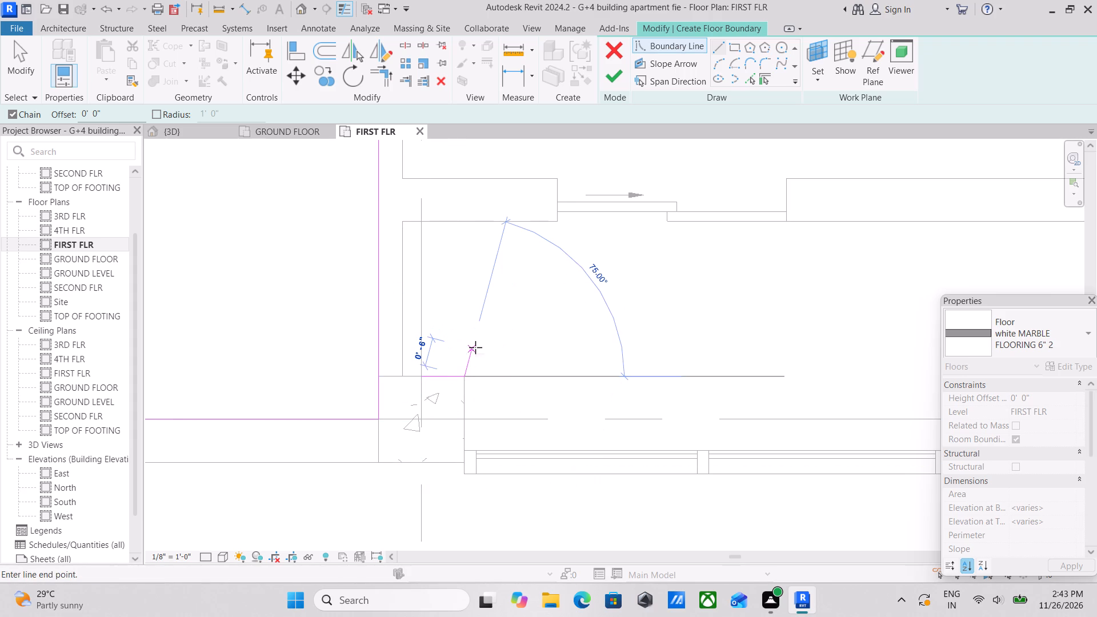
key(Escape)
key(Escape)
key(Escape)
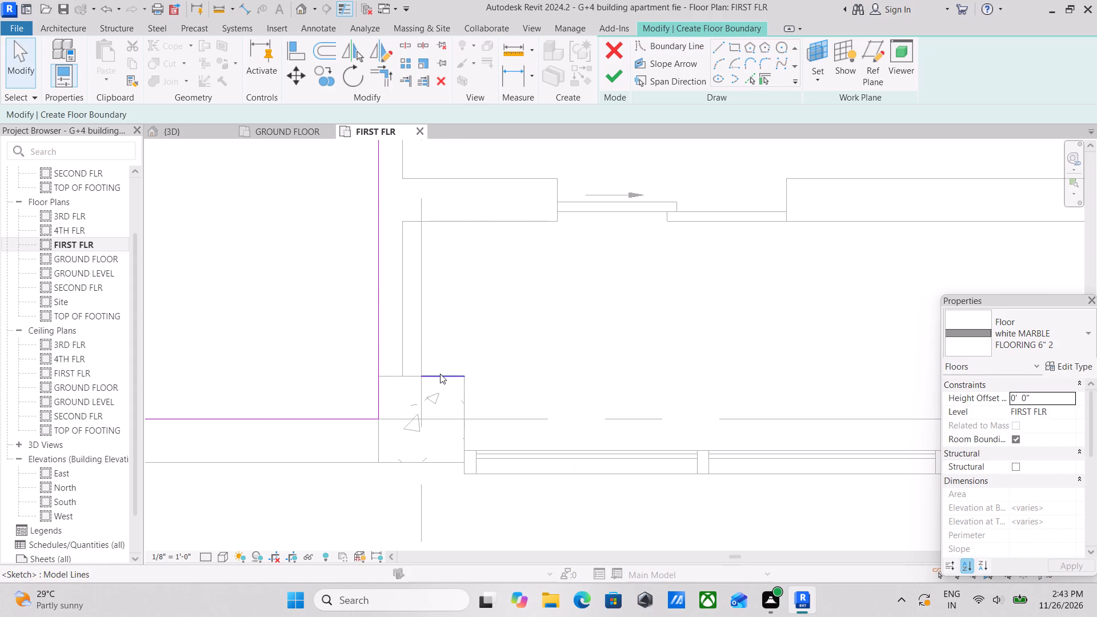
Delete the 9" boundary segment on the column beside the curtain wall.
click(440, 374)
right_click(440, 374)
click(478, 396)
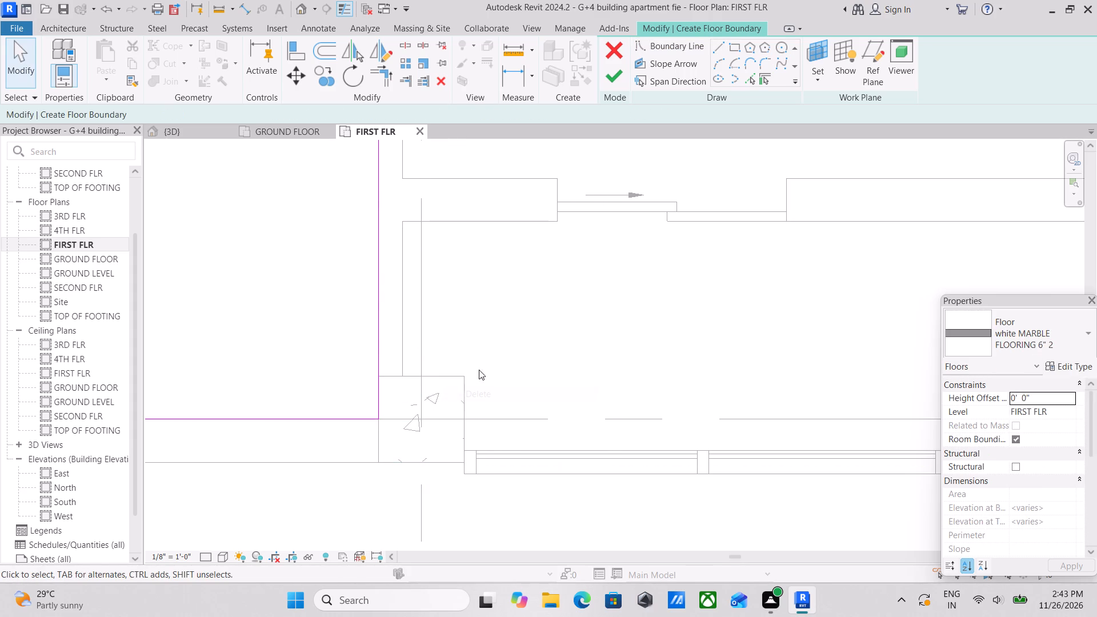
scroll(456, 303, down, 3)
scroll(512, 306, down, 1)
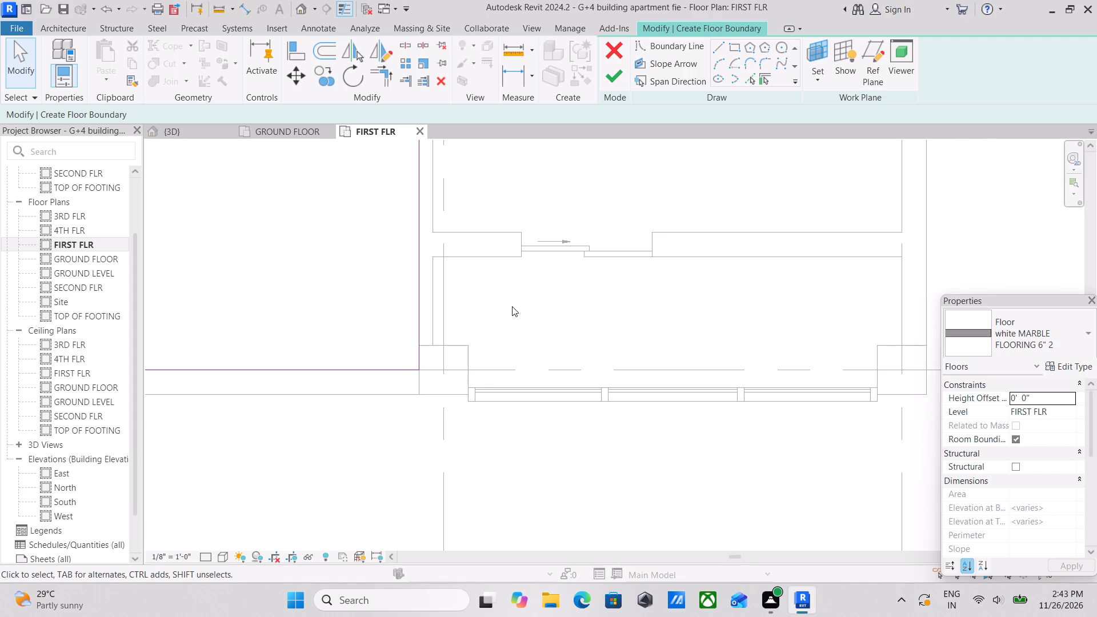
Draw the floor boundary around the column corner, along the curtain wall, then 1'-6" up the far column and 9" to the exterior wall.
click(712, 46)
scroll(456, 268, up, 3)
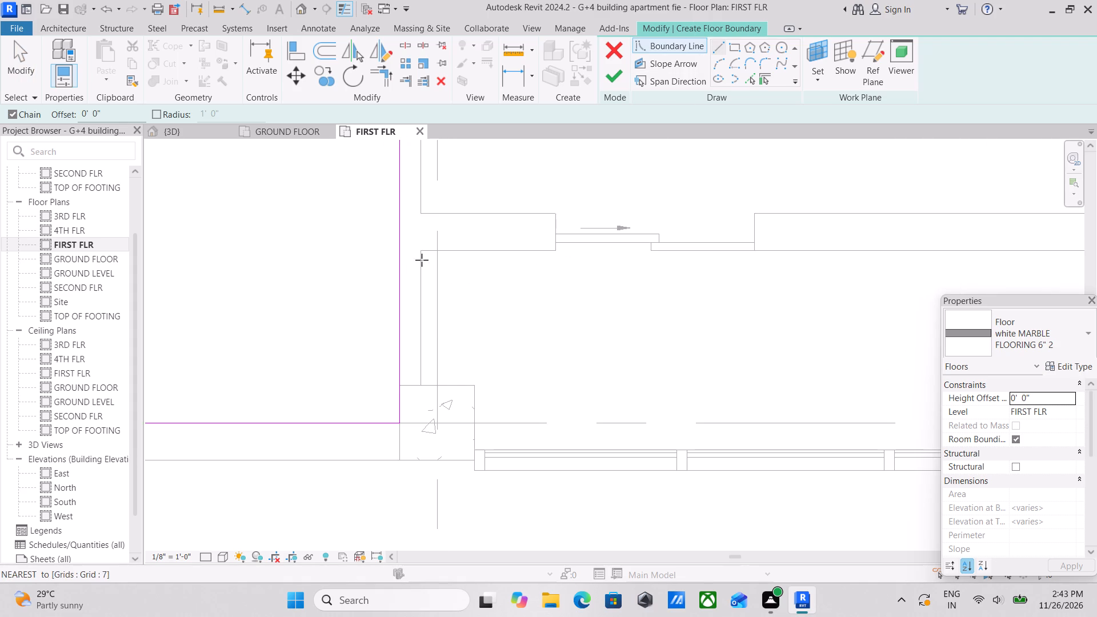
click(421, 386)
click(478, 386)
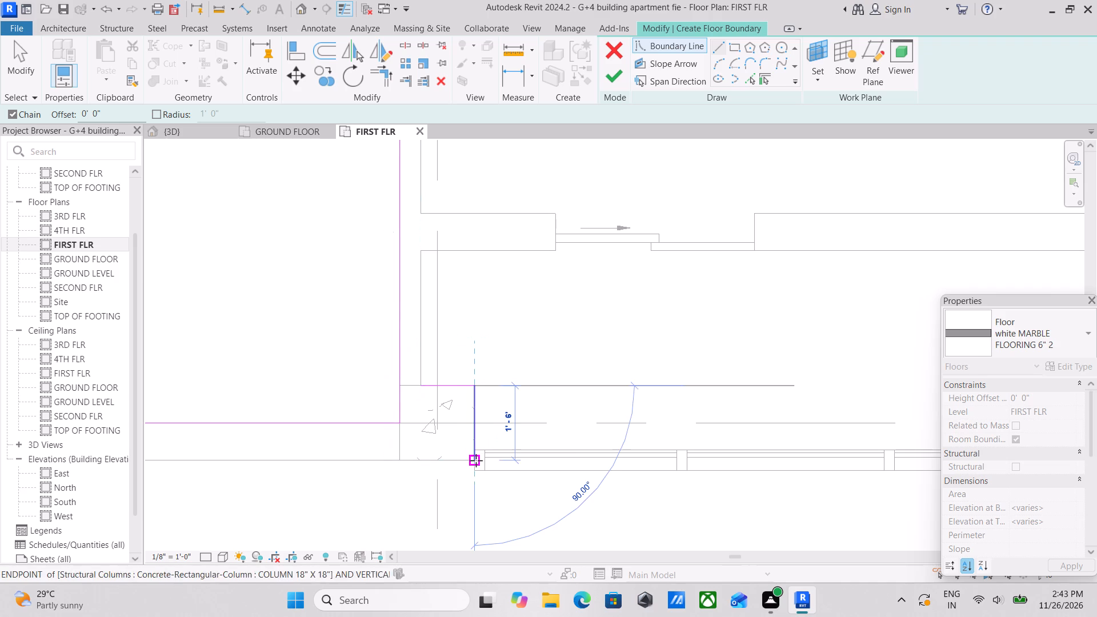
click(475, 461)
middle_drag(674, 452, 305, 422)
middle_drag(644, 419, 569, 416)
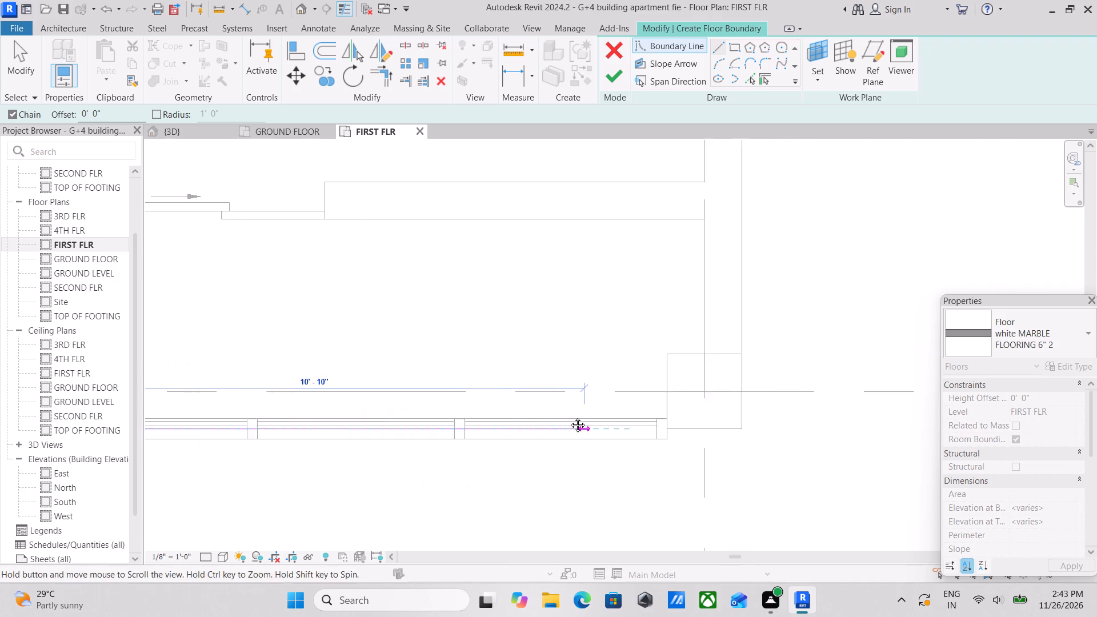
middle_drag(569, 416, 568, 416)
click(652, 427)
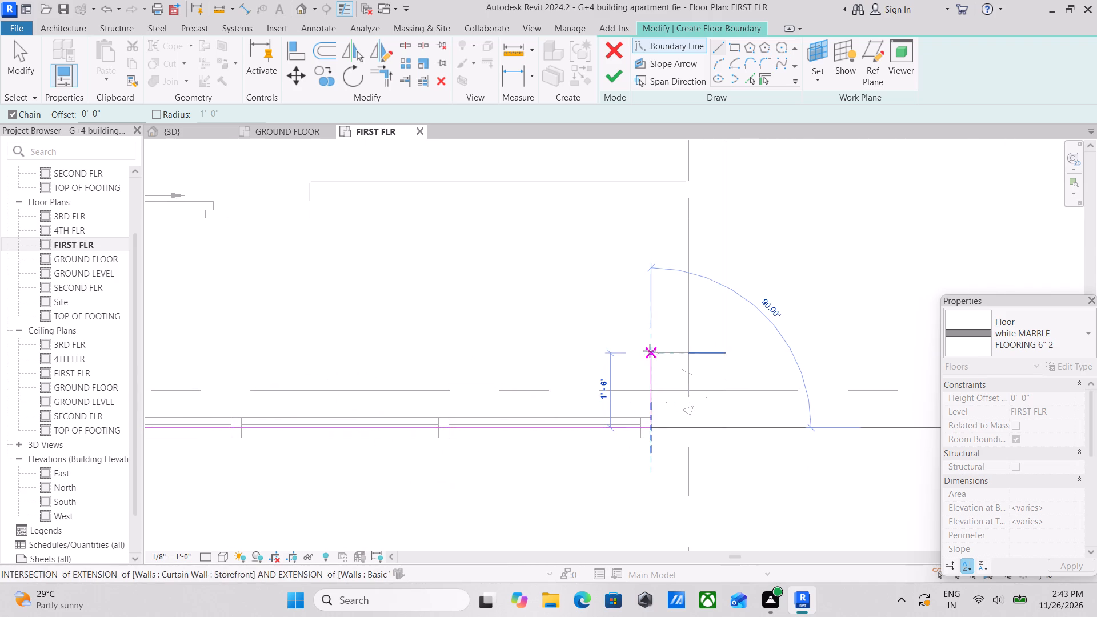
click(651, 354)
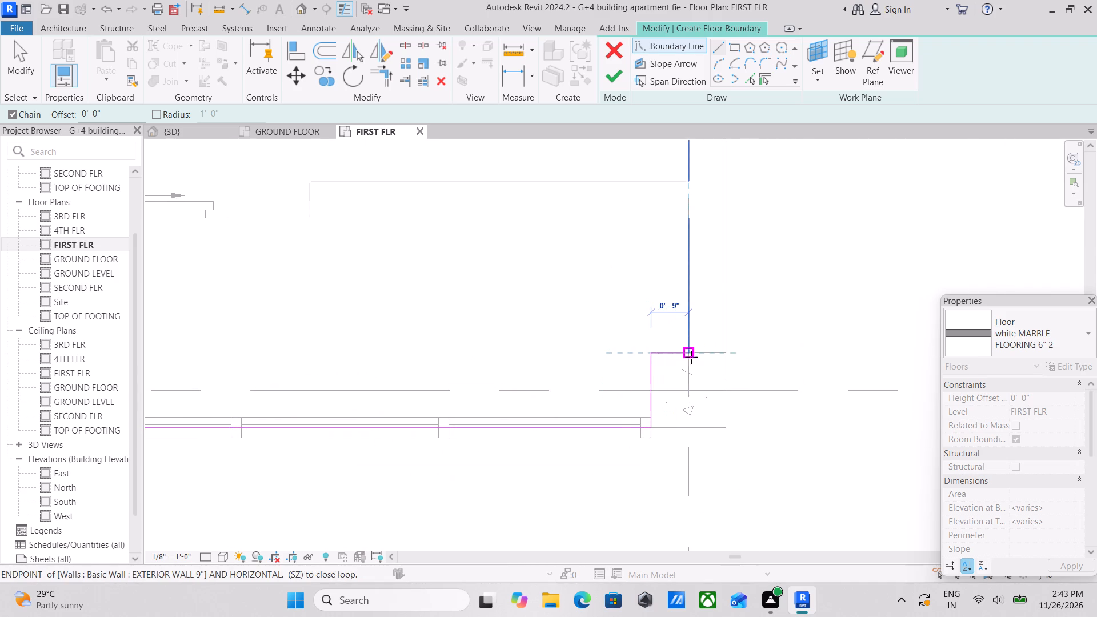
click(691, 357)
Trace the boundary up the exterior wall, 7'-7 1/2" along the partition to the sliding-door opening, around its end and back along its other face.
middle_drag(698, 273, 691, 391)
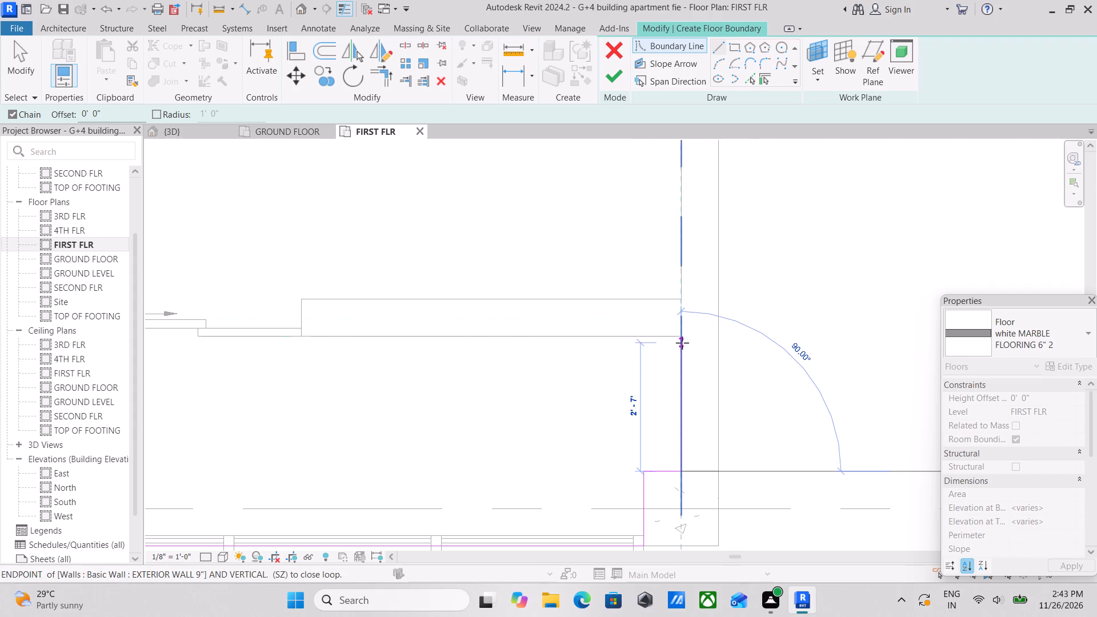
click(683, 336)
middle_drag(351, 322, 547, 350)
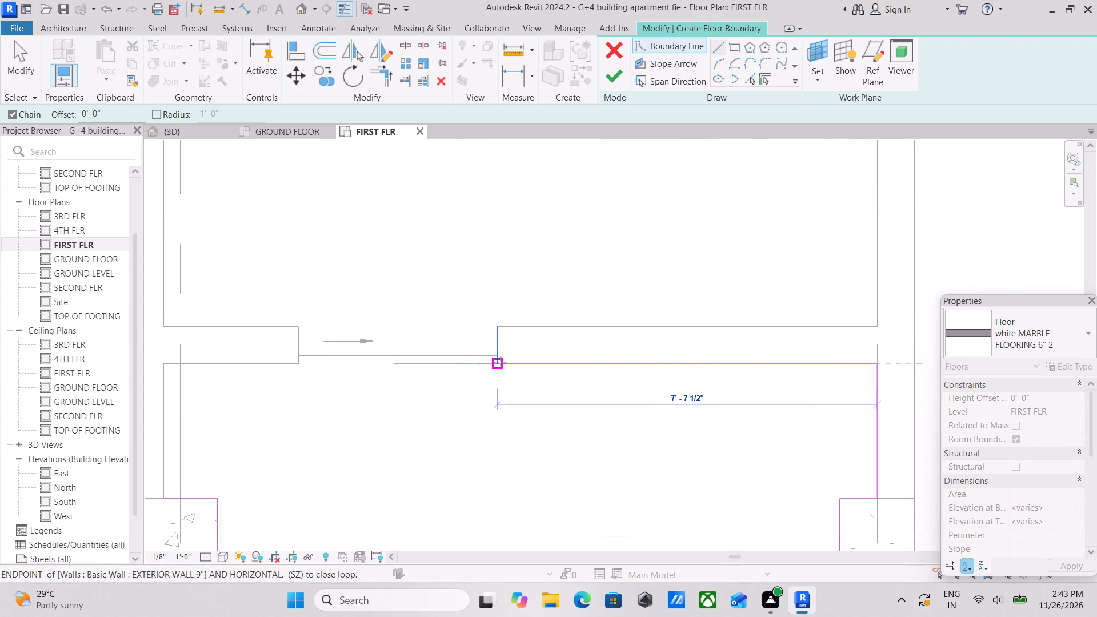
click(501, 363)
click(500, 328)
middle_drag(658, 323, 500, 375)
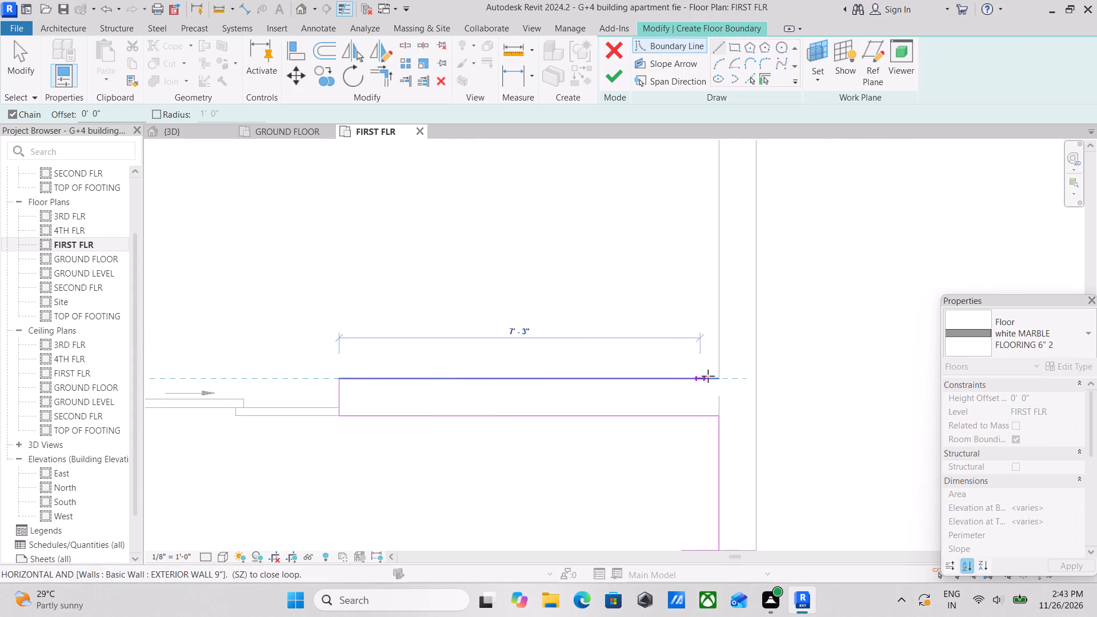
click(716, 377)
Continue the boundary up the exterior wall to the grid KK column and wrap its 1'-6" inner side back to the wall.
middle_drag(717, 312, 703, 564)
middle_drag(693, 301, 706, 532)
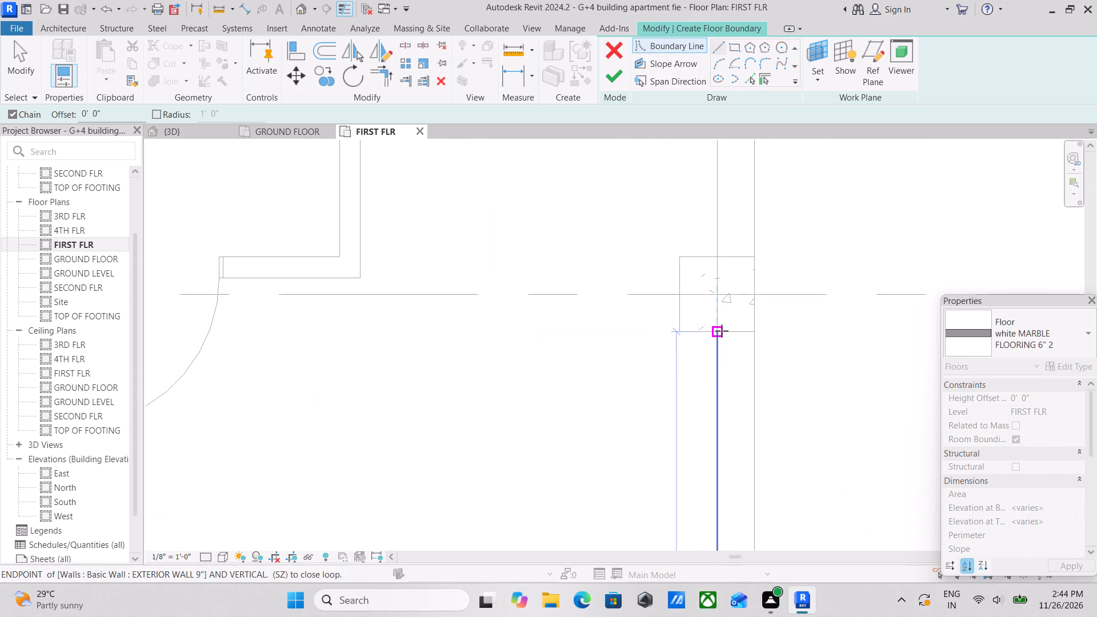
click(722, 331)
click(680, 328)
middle_drag(681, 314, 657, 509)
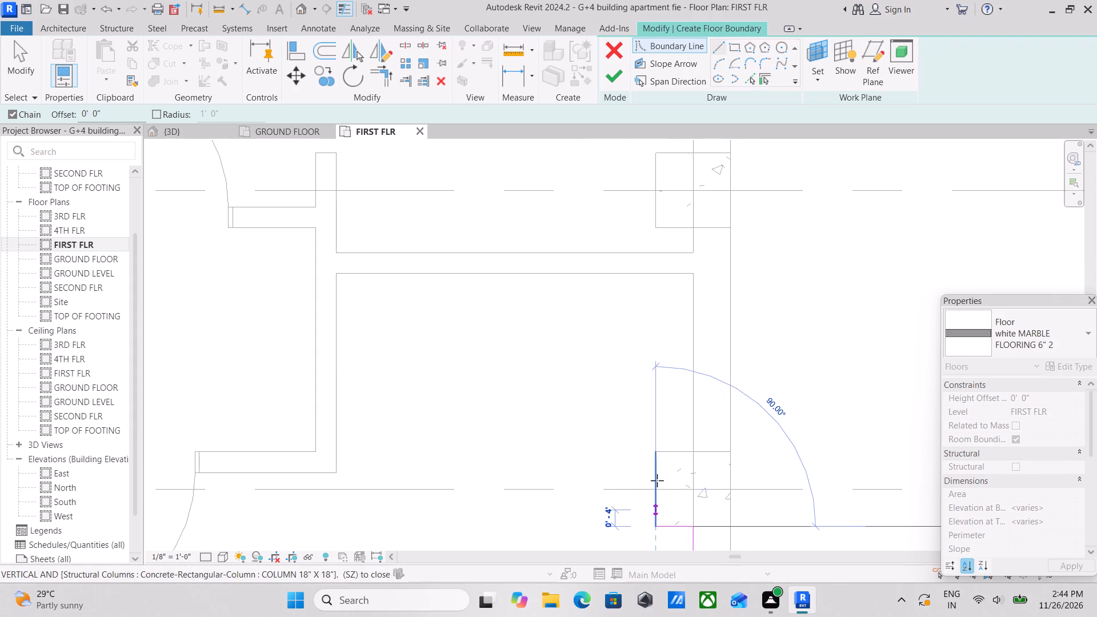
click(659, 451)
click(690, 452)
Run the boundary up the exterior wall above the grid KK column, 7'-2" along the interior wall, and 4'-0" down the facing wall.
middle_drag(686, 371, 679, 513)
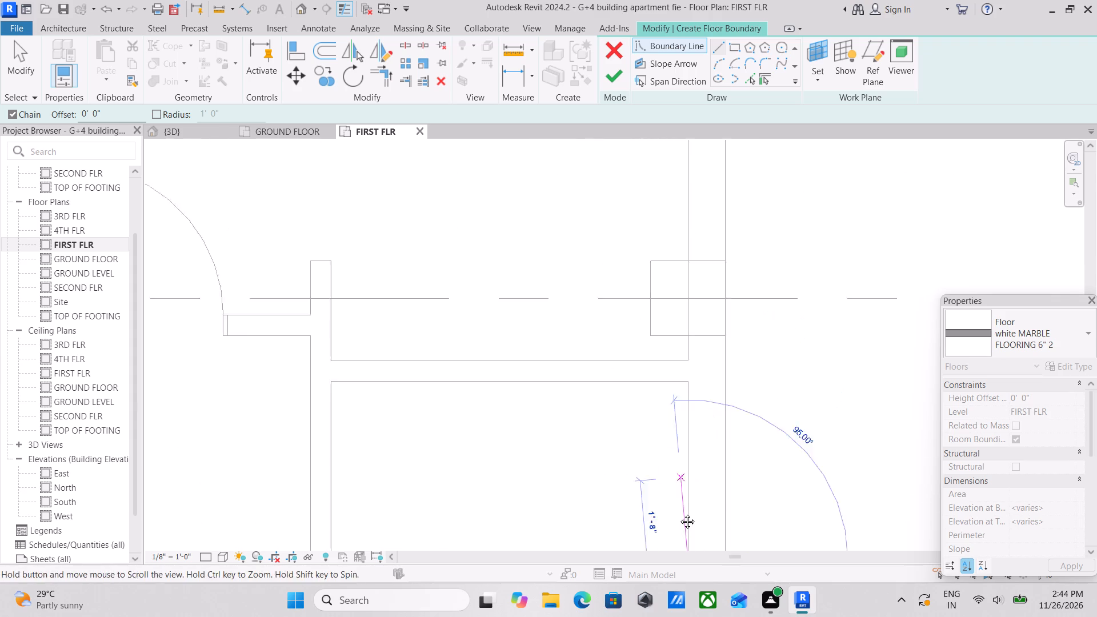
middle_drag(679, 513, 679, 515)
click(690, 423)
middle_drag(326, 463, 476, 438)
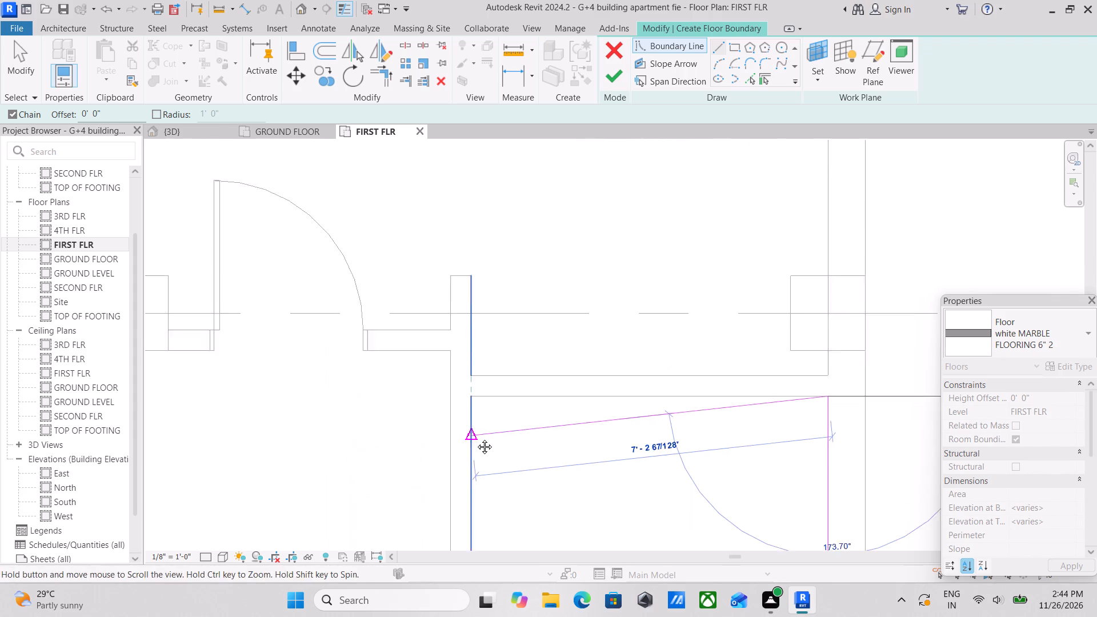
middle_drag(476, 438, 477, 437)
click(481, 392)
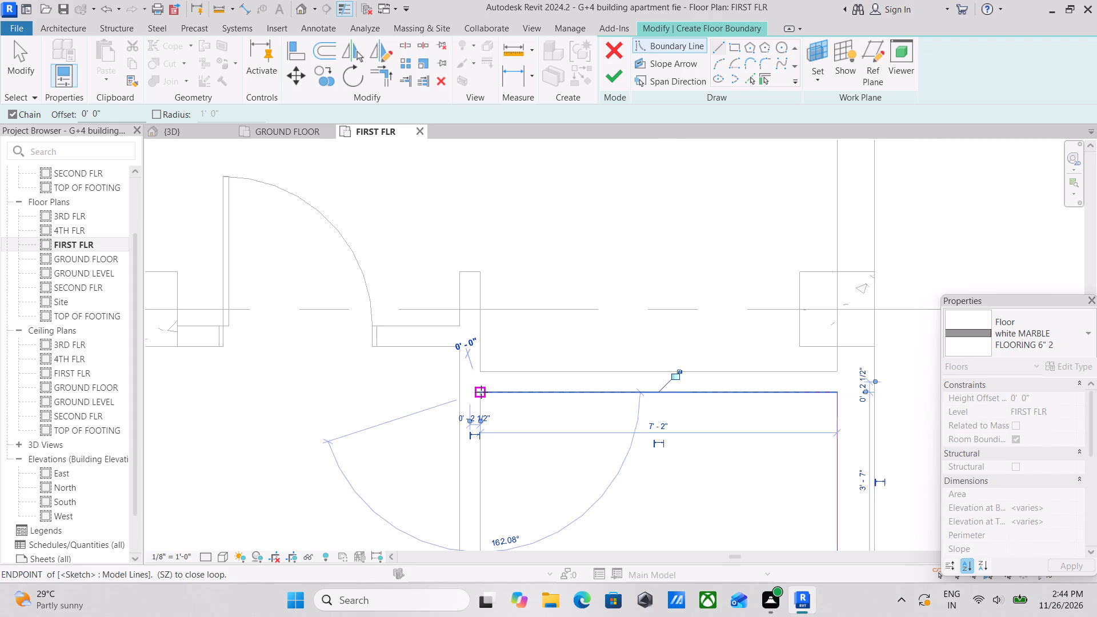
scroll(481, 392, down, 6)
middle_drag(478, 451, 479, 366)
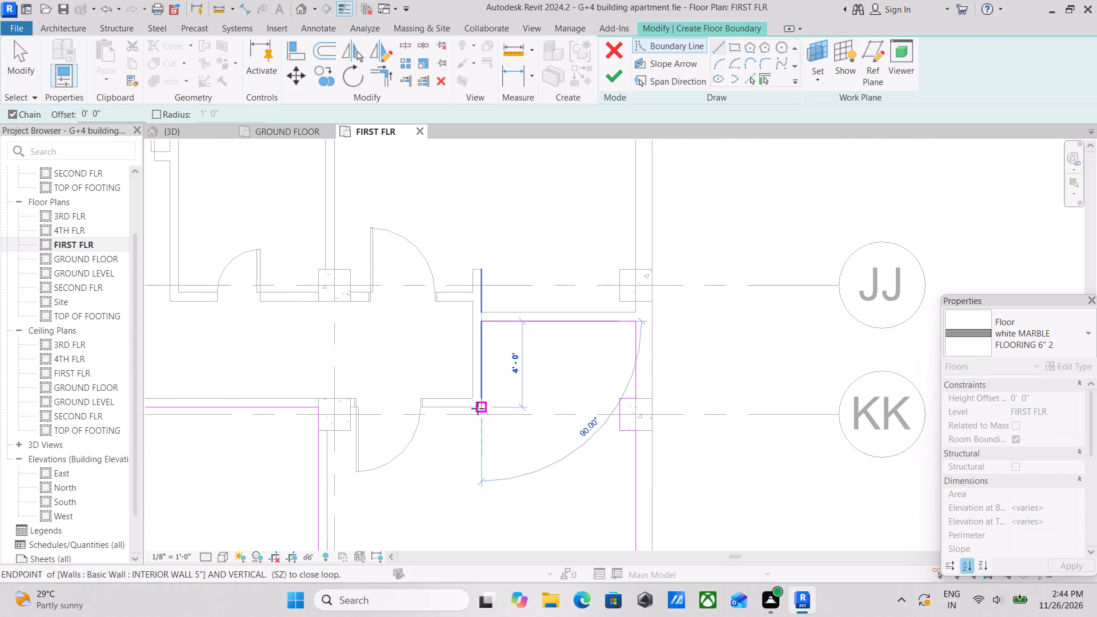
click(478, 408)
Extend the boundary along the interior wall's lower face to the 36" door's jamb and 5" up through the wall thickness.
click(423, 410)
scroll(423, 410, up, 4)
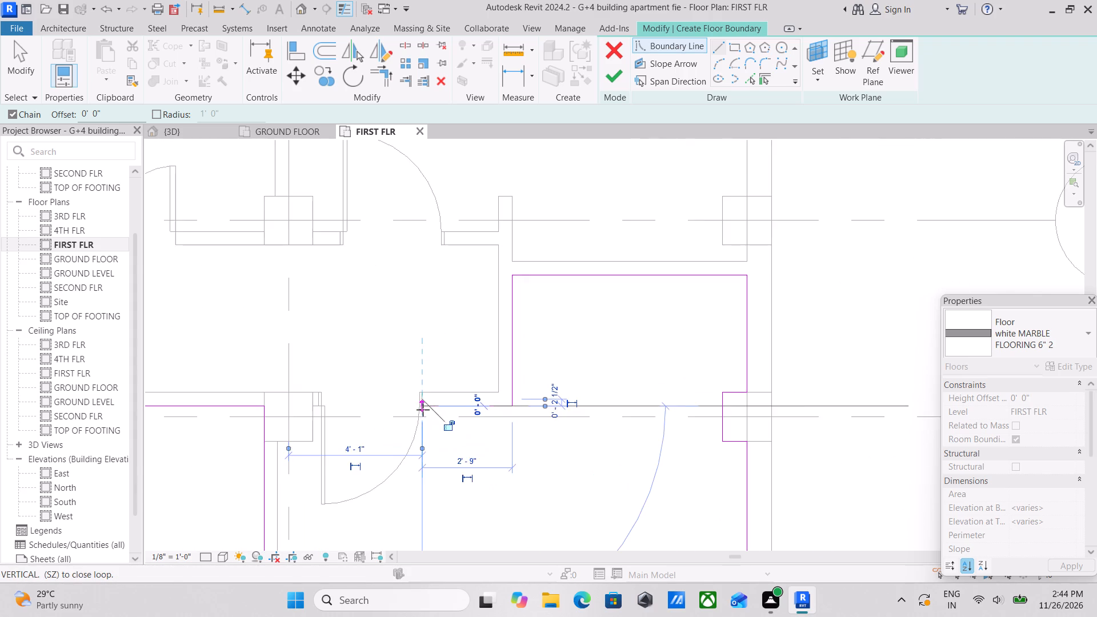
scroll(423, 410, up, 6)
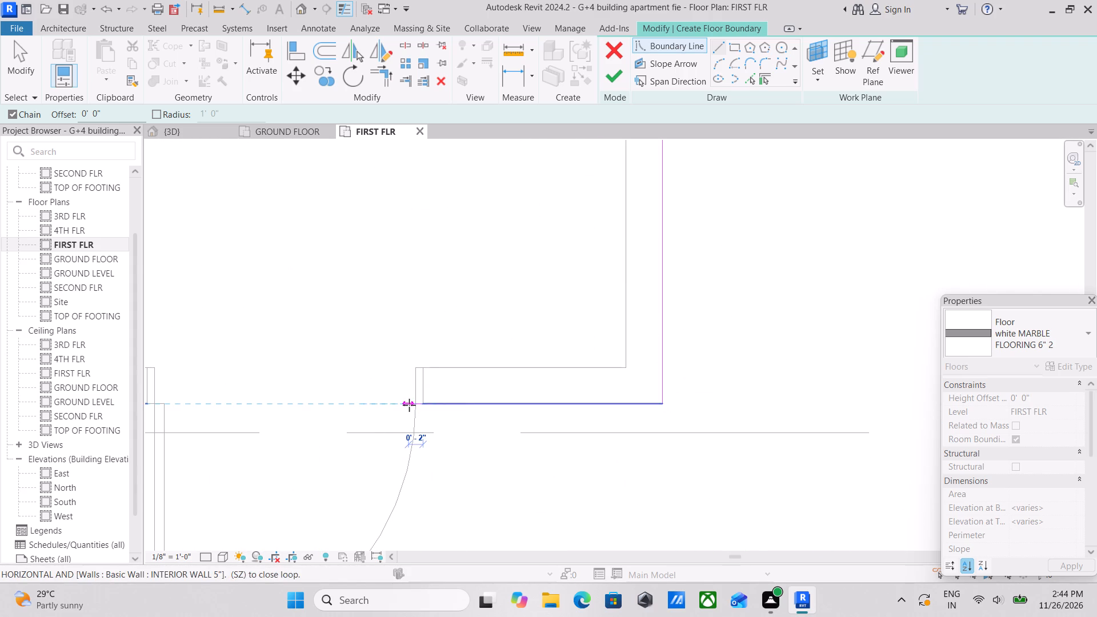
click(417, 404)
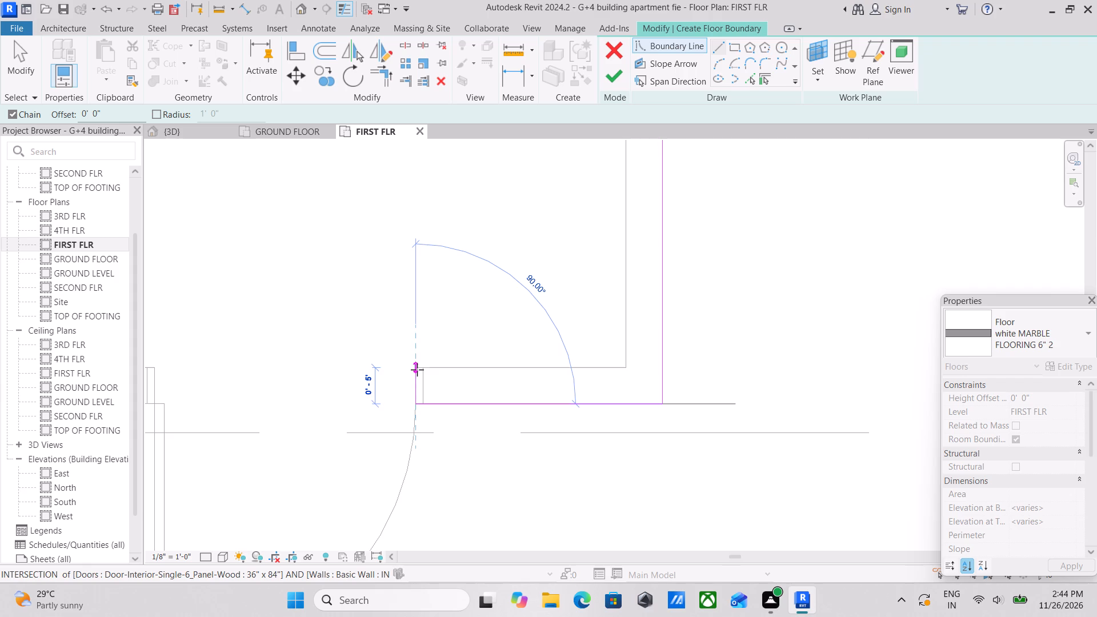
scroll(413, 372, up, 4)
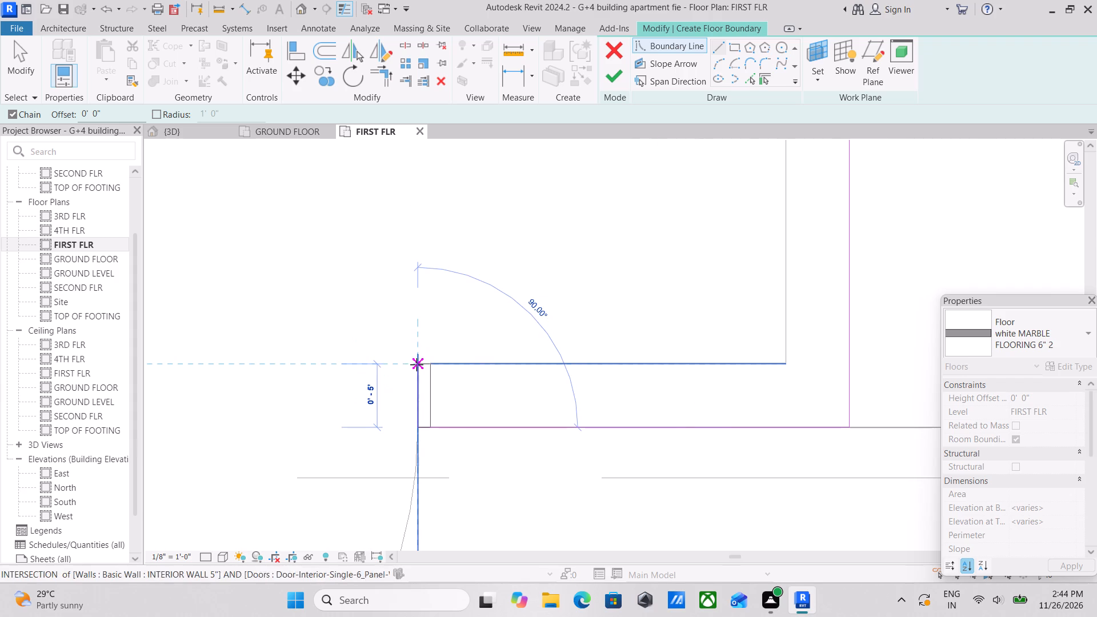
scroll(417, 364, up, 4)
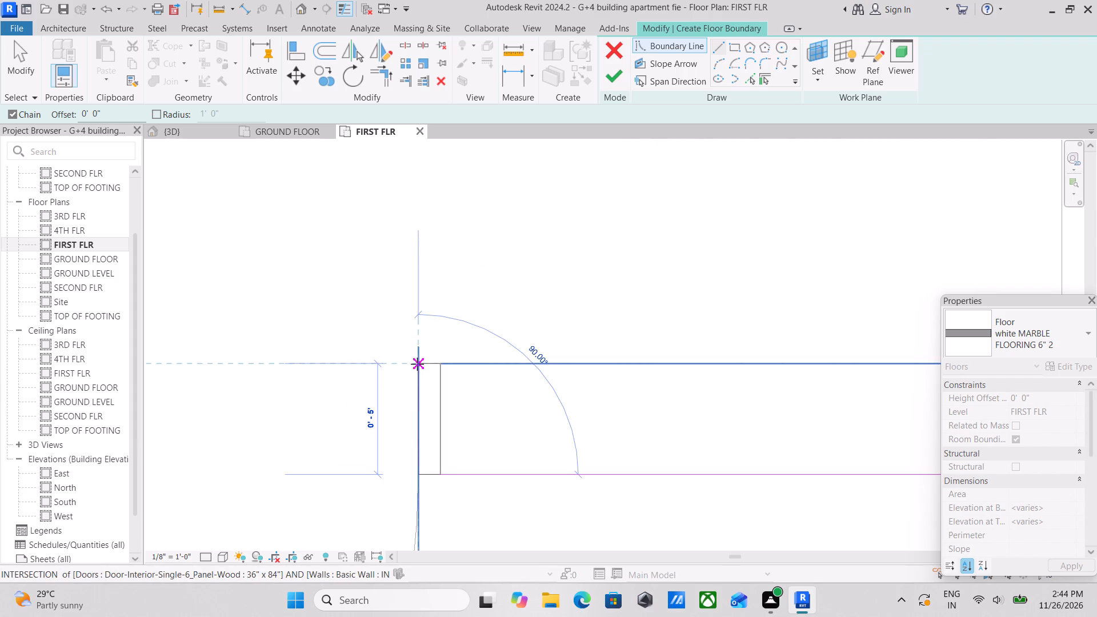
click(417, 364)
Carry the boundary 3'-0" across the door opening to the opposite jamb and back down to the wall's lower face.
middle_drag(234, 371, 574, 367)
middle_drag(350, 379, 612, 375)
scroll(584, 384, down, 4)
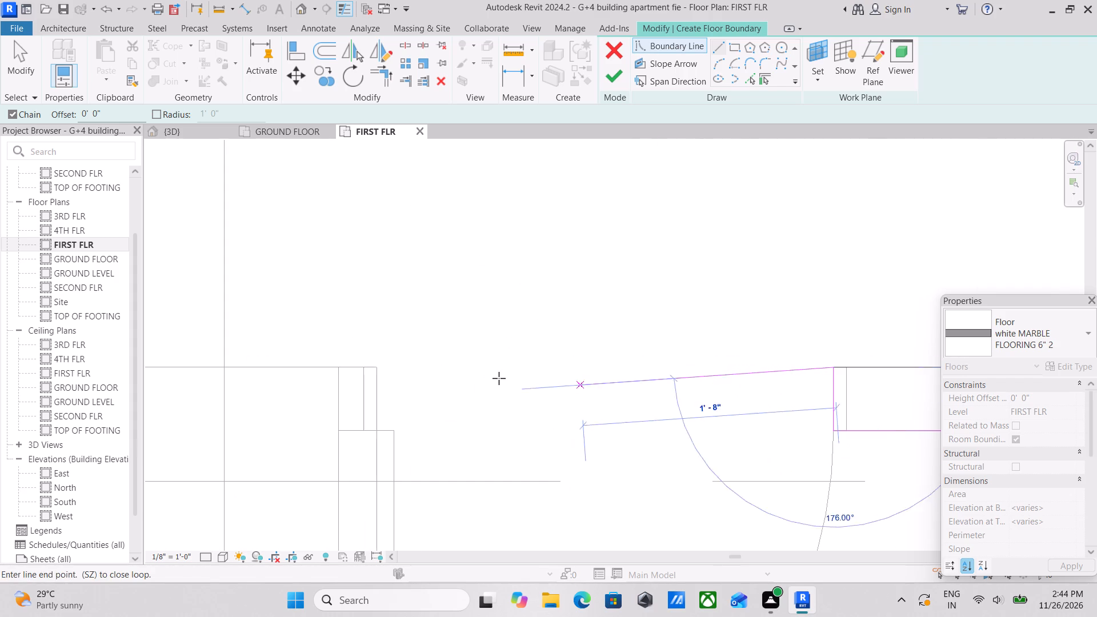
scroll(370, 370, down, 4)
middle_drag(375, 367, 433, 366)
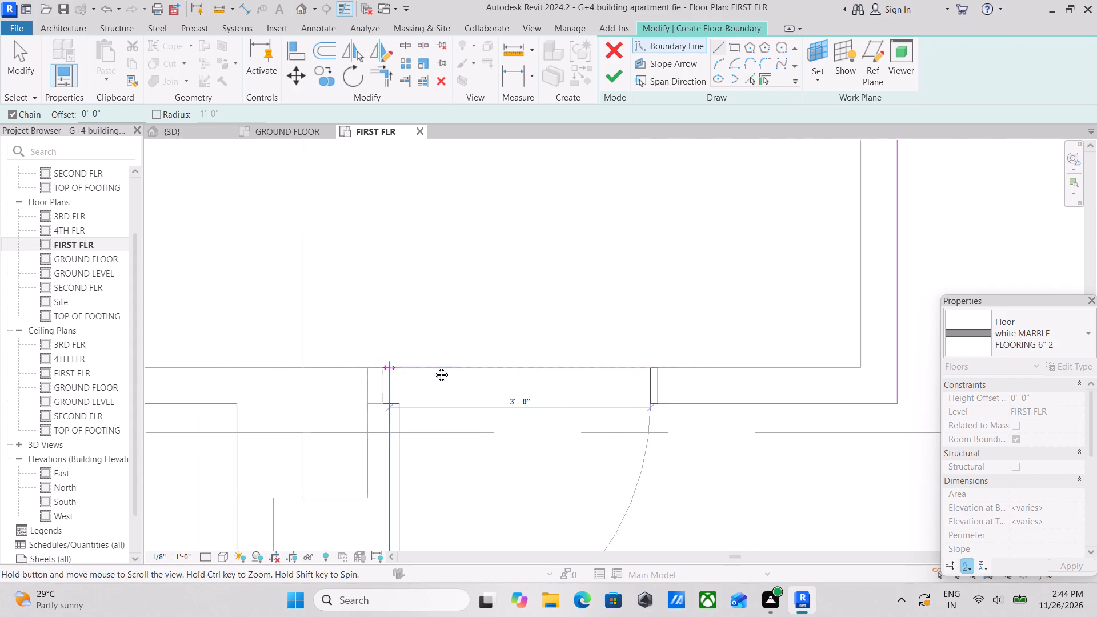
middle_drag(433, 366, 491, 371)
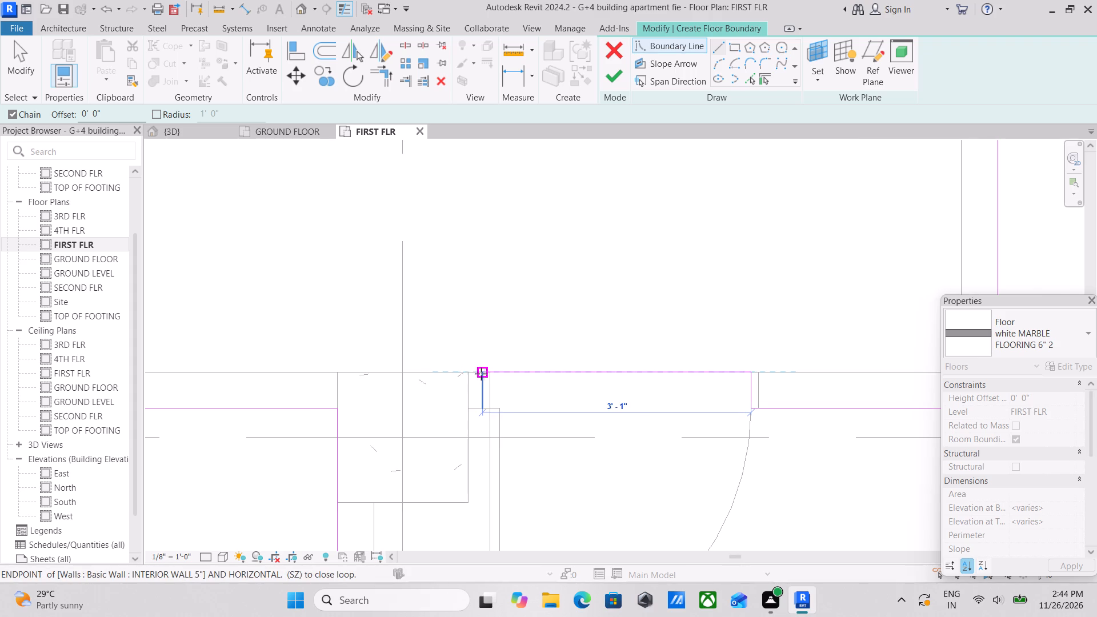
scroll(486, 374, up, 2)
scroll(486, 374, down, 3)
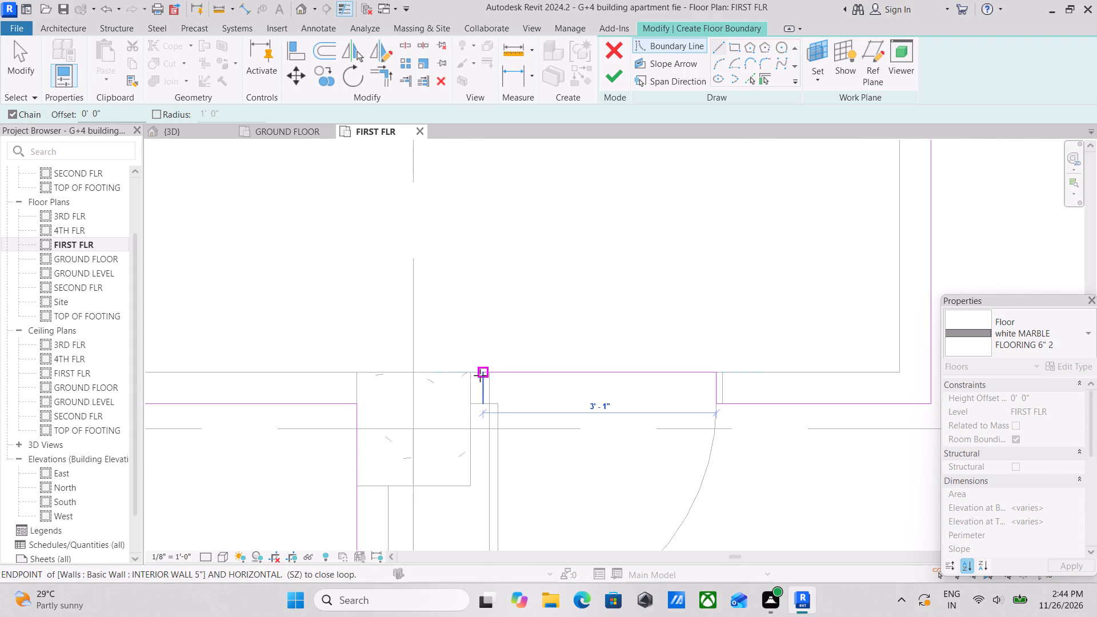
scroll(482, 375, down, 3)
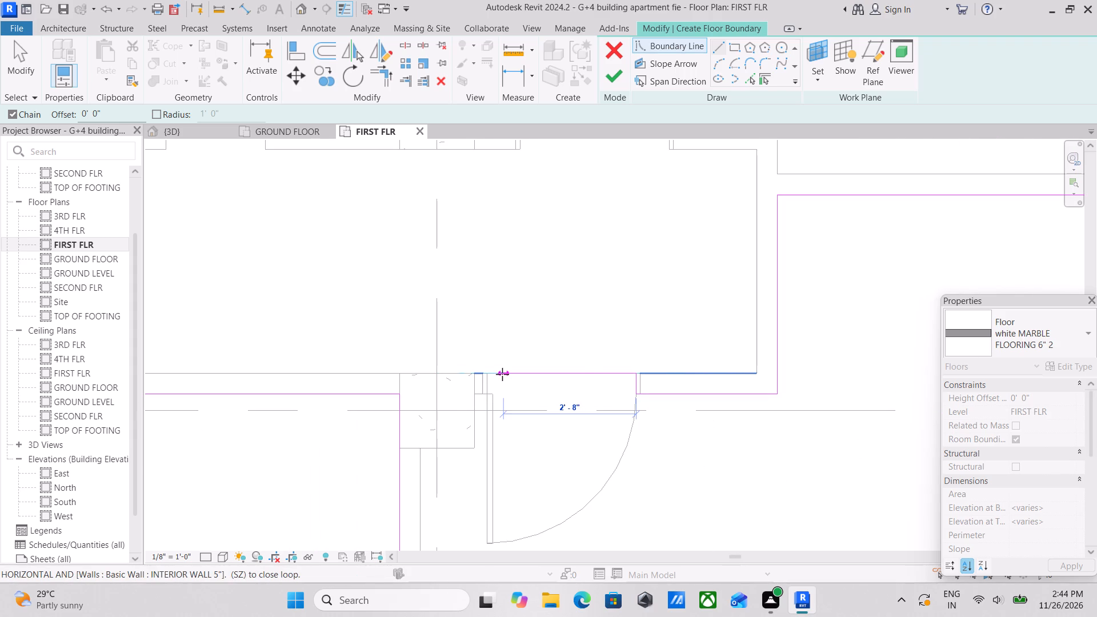
scroll(498, 374, up, 4)
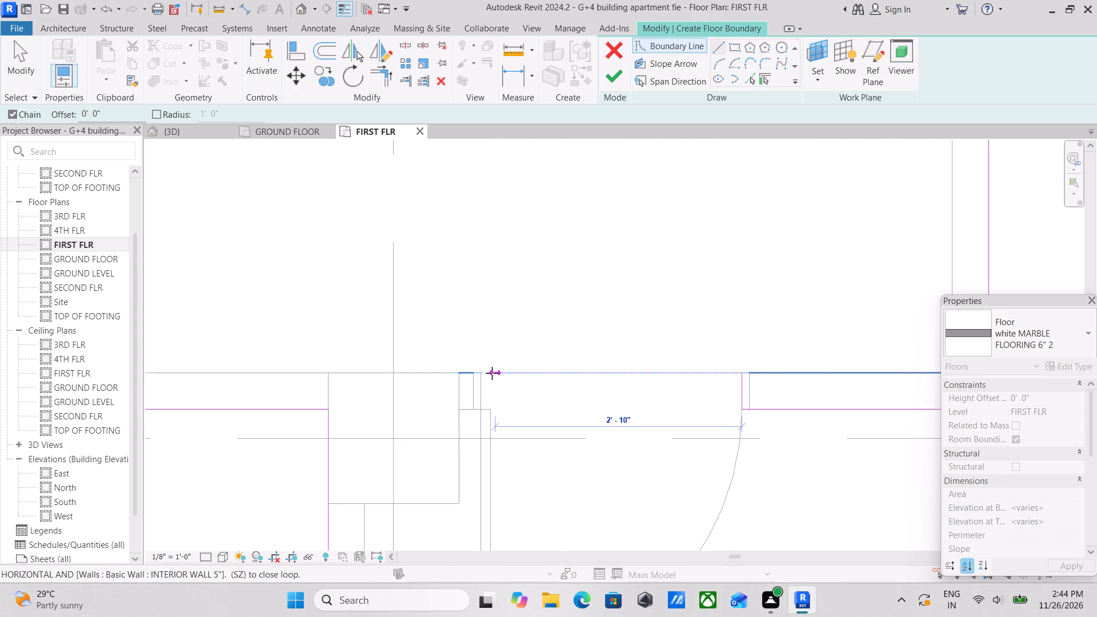
click(481, 372)
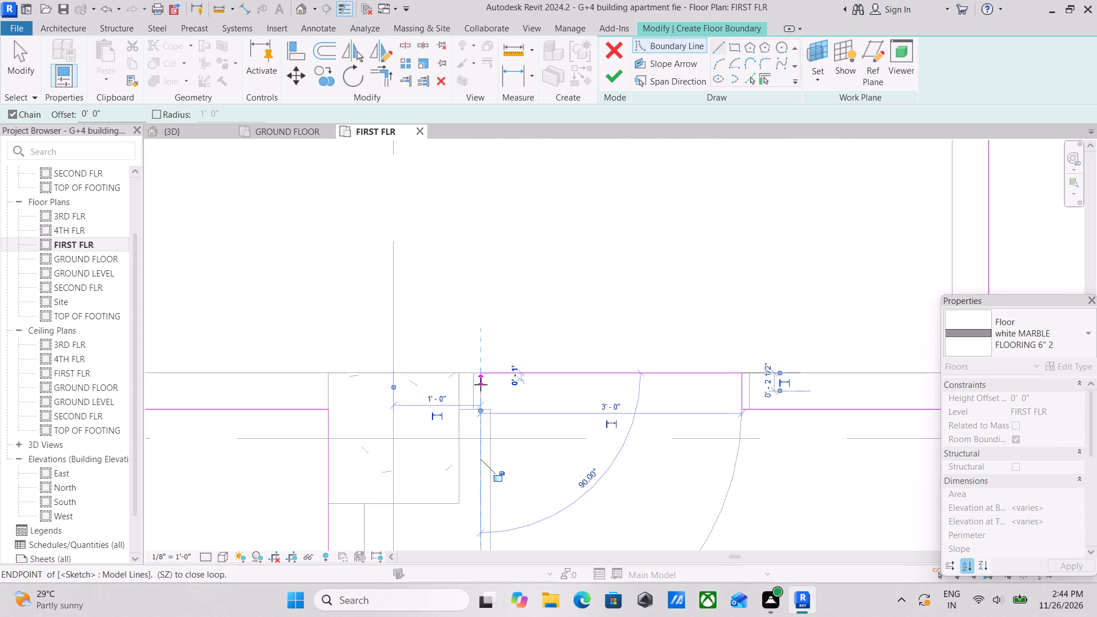
click(481, 409)
Draw a short boundary segment from the door jamb toward the adjacent column and stretch its end to the column face, making it 3" long.
click(465, 409)
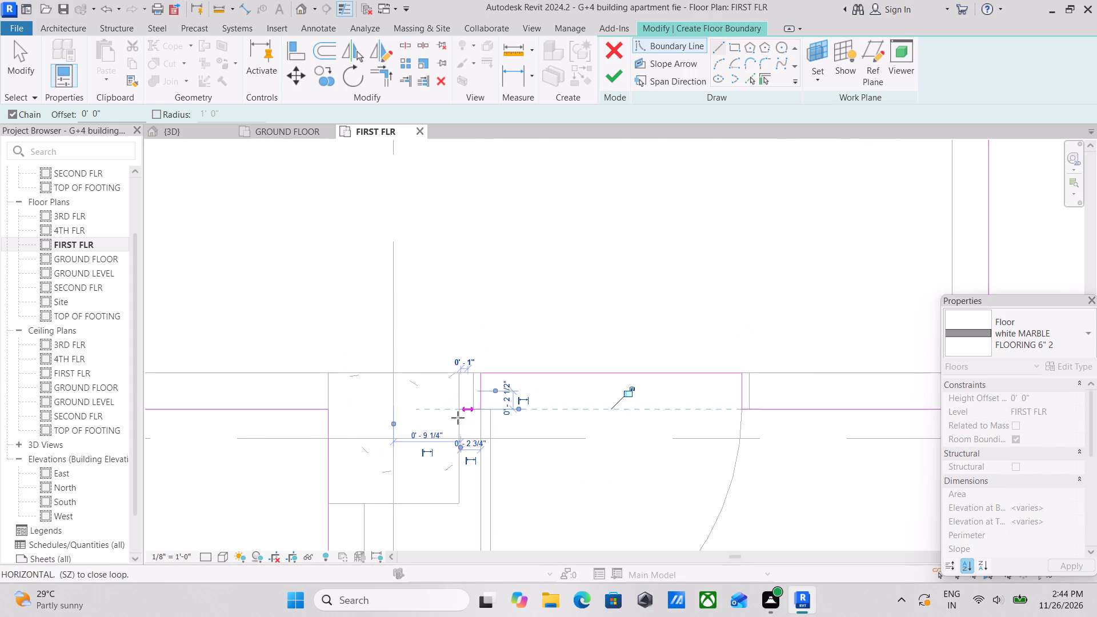
scroll(451, 424, down, 1)
middle_drag(445, 429, 474, 319)
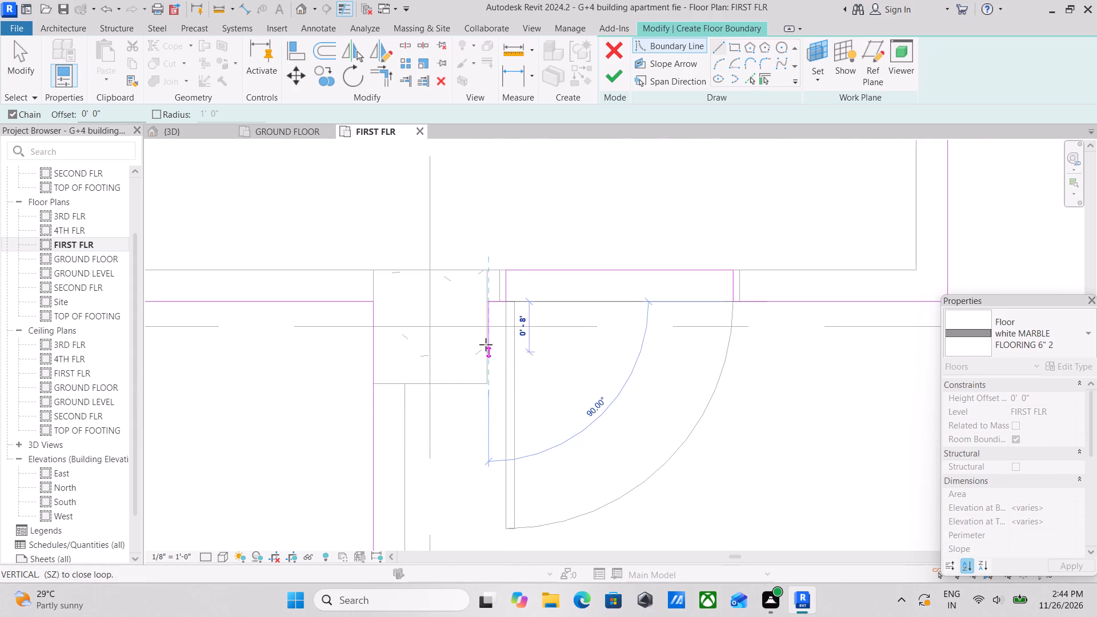
scroll(485, 340, up, 4)
middle_drag(490, 425, 492, 455)
scroll(493, 349, up, 4)
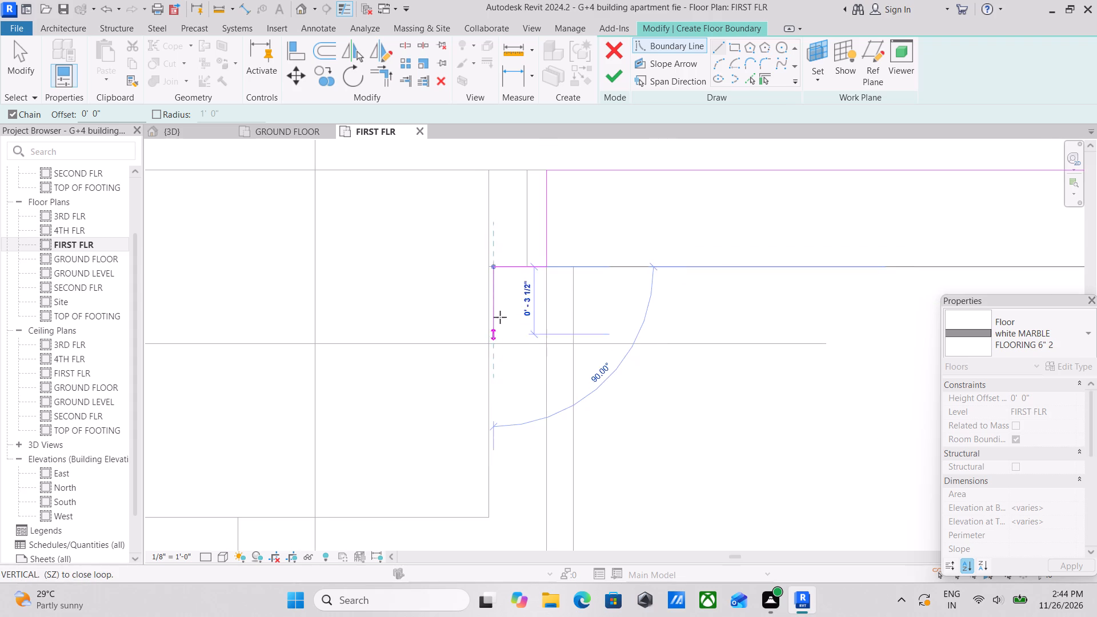
key(Escape)
scroll(494, 275, up, 5)
key(Escape)
key(Escape)
click(511, 259)
drag(496, 257, 493, 257)
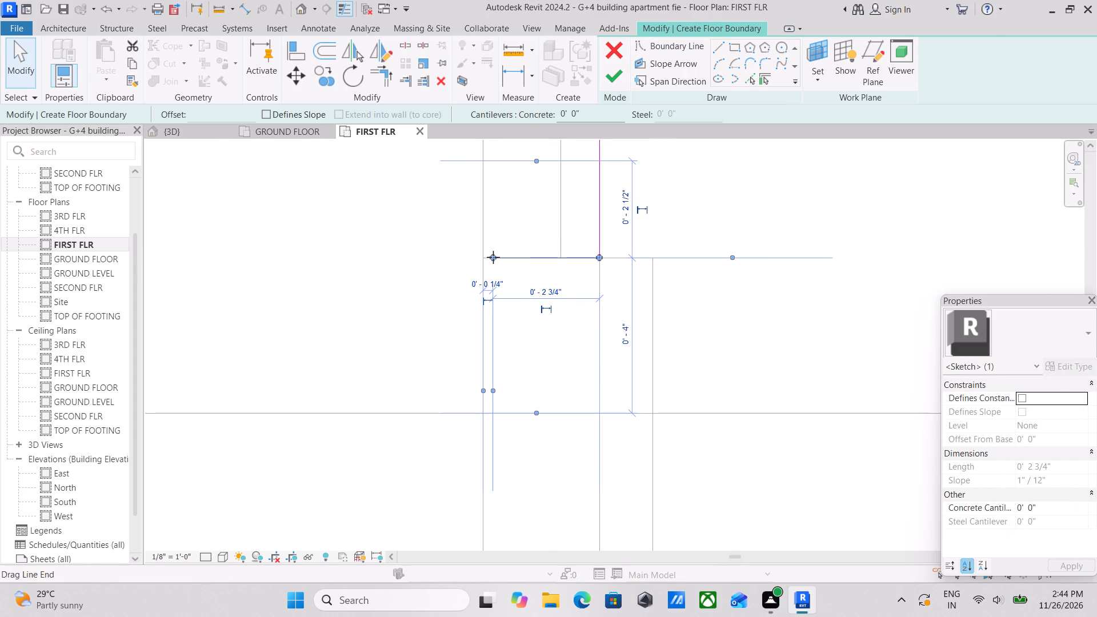
drag(493, 257, 482, 257)
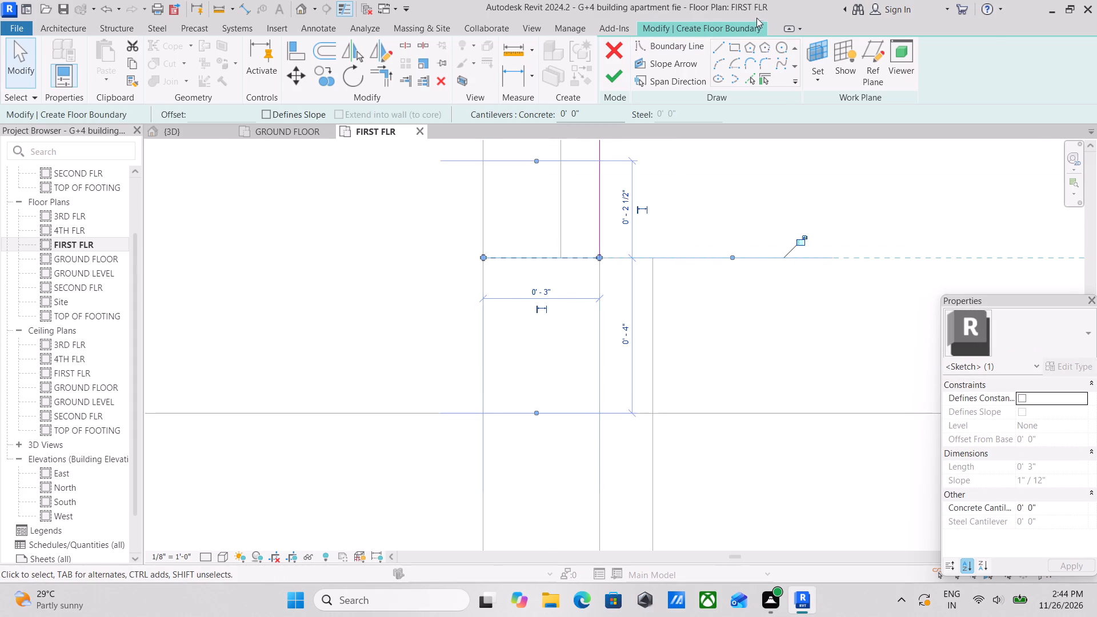
Trace the boundary 1'-1" down the column's side beside the door and 1'-1" along its lower edge to the interior wall face.
click(718, 46)
click(481, 253)
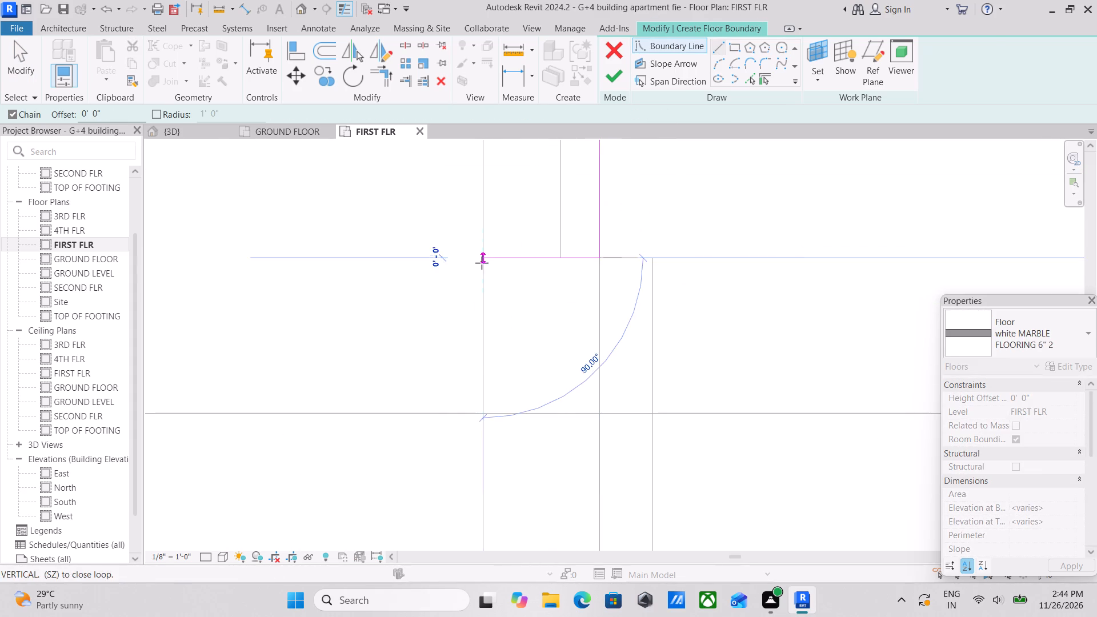
scroll(482, 364, down, 1)
middle_drag(482, 364, 506, 222)
scroll(501, 238, down, 9)
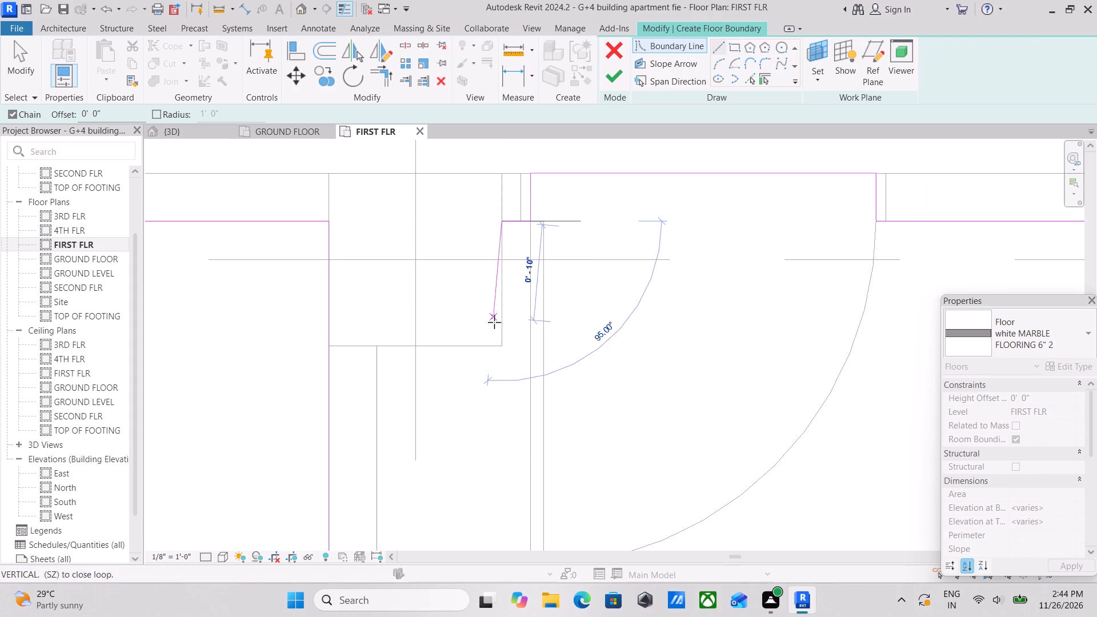
click(502, 344)
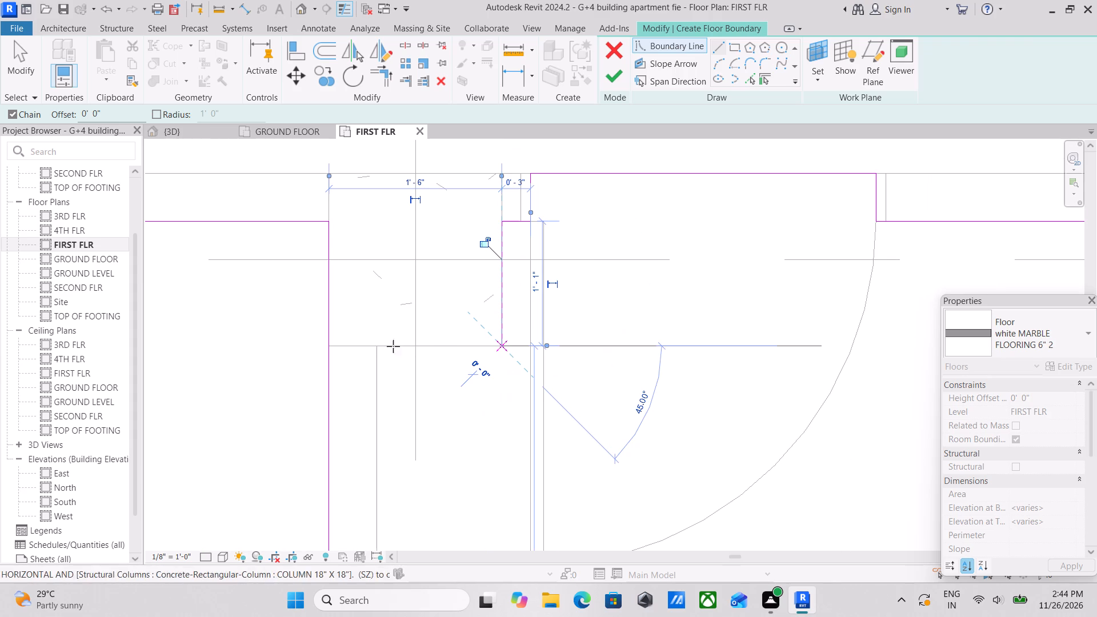
click(375, 346)
scroll(375, 346, down, 8)
middle_drag(375, 346, 401, 181)
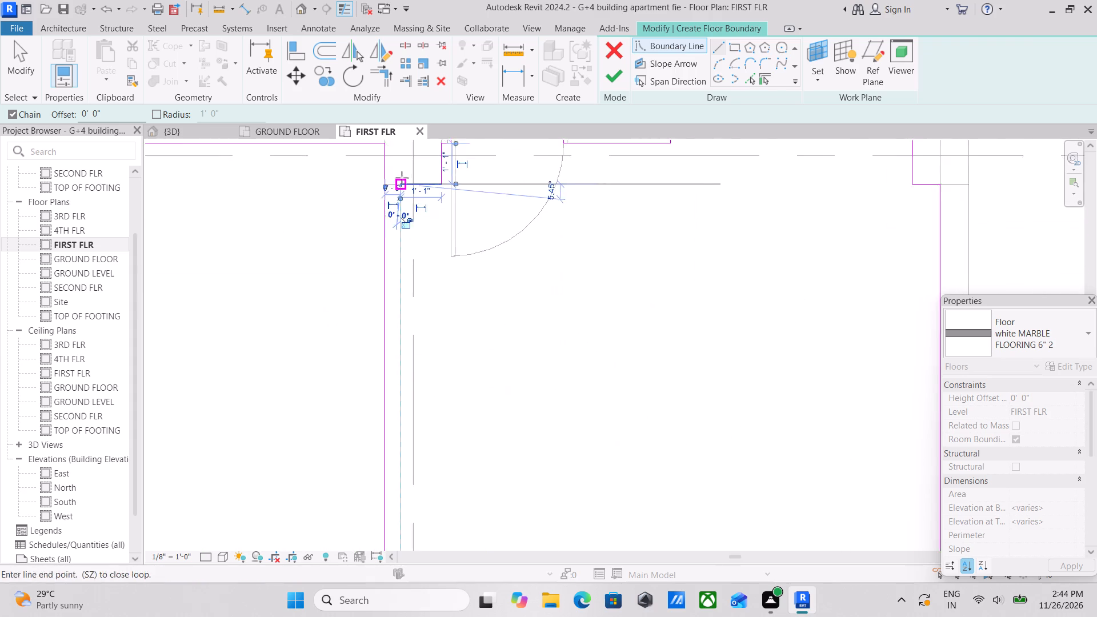
Run the boundary down the side wall face to the sliding-door wall, along it to the opening's jamb and 9" through the wall thickness.
scroll(397, 328, down, 3)
middle_drag(397, 332, 408, 192)
scroll(411, 352, up, 4)
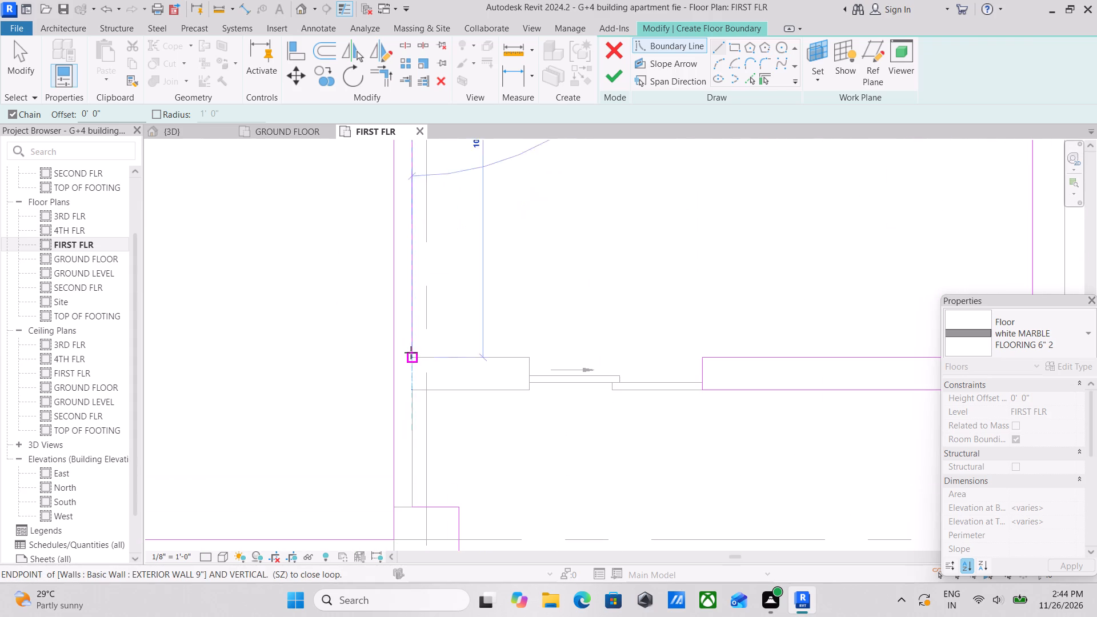
click(415, 358)
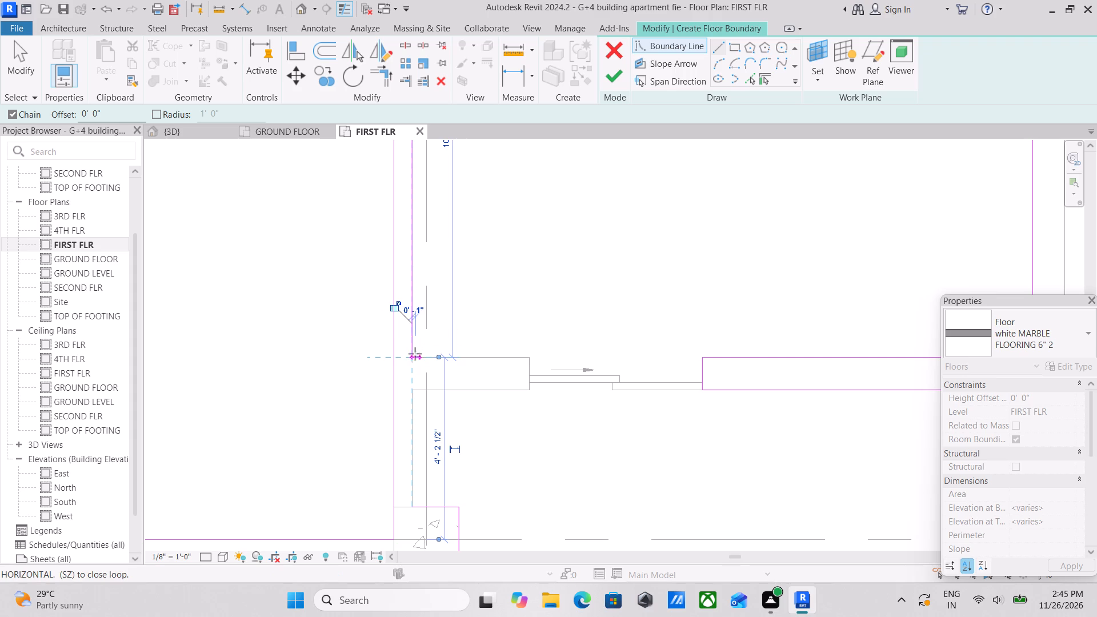
click(529, 358)
click(526, 391)
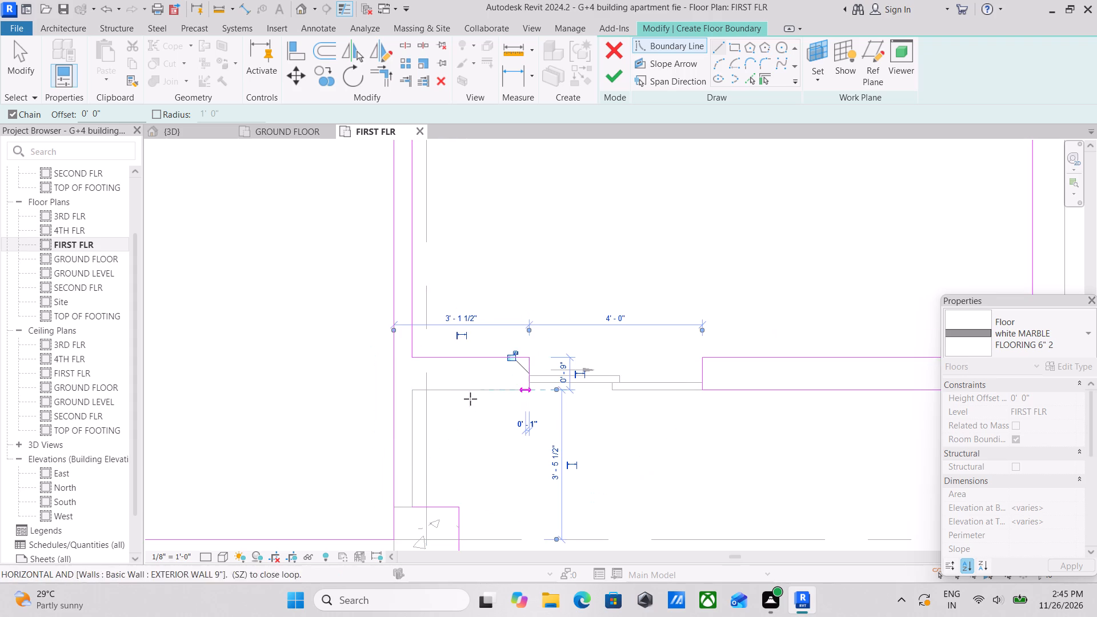
Return the boundary along the sliding-door wall's lower face to the side wall and close it 2'-8 1/2" down at the column corner.
click(410, 391)
scroll(411, 391, down, 1)
middle_drag(411, 391, 437, 279)
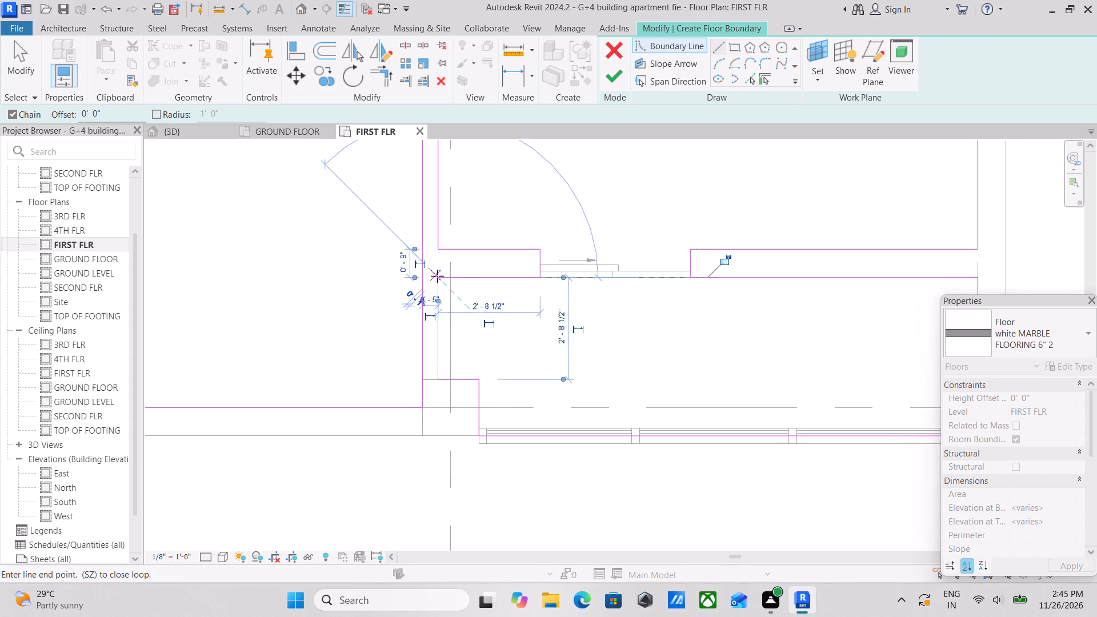
click(441, 378)
key(Escape)
Start the boundary of the room between grids III and JJ with 3'-0" across its 36" door opening and 5" up the jamb.
scroll(485, 351, down, 5)
scroll(439, 376, up, 2)
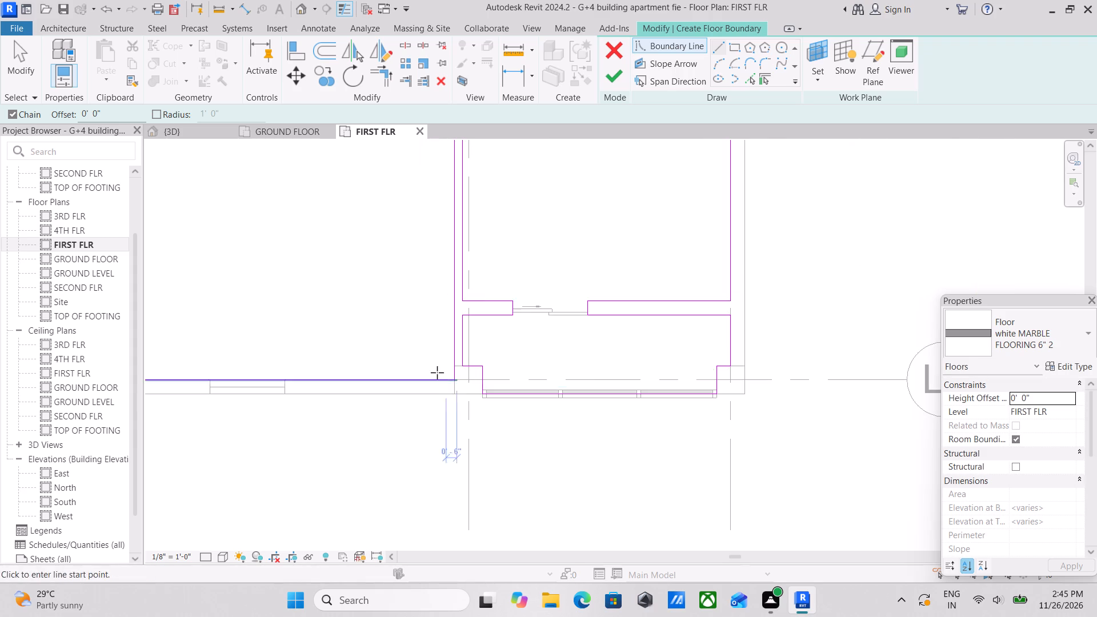
scroll(437, 372, up, 15)
scroll(502, 350, down, 15)
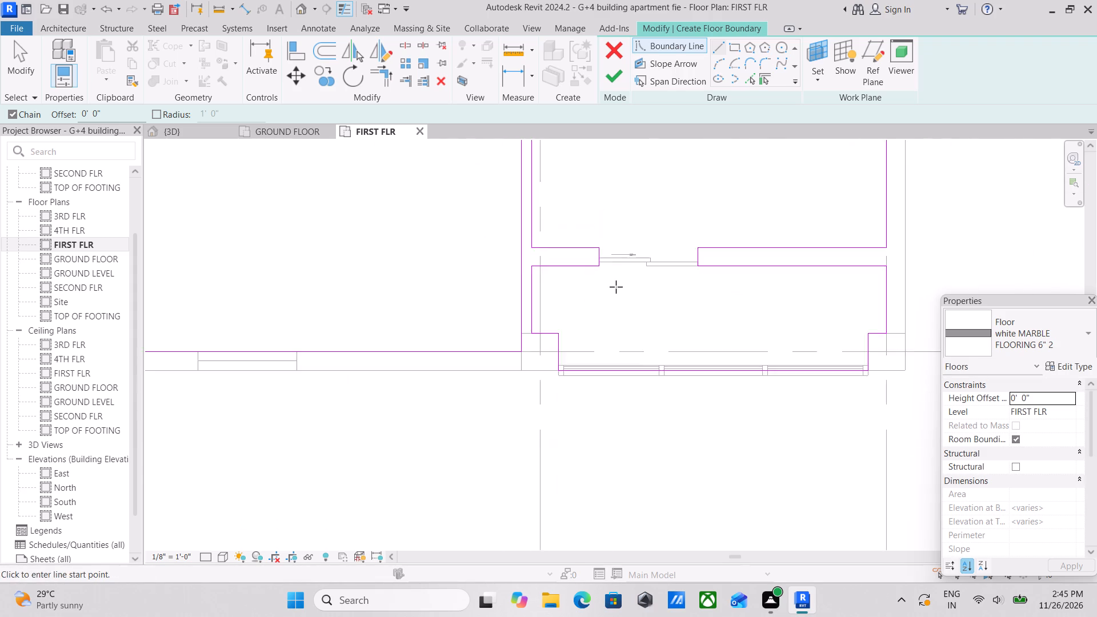
middle_drag(616, 287, 605, 391)
middle_drag(675, 262, 633, 533)
scroll(640, 455, down, 4)
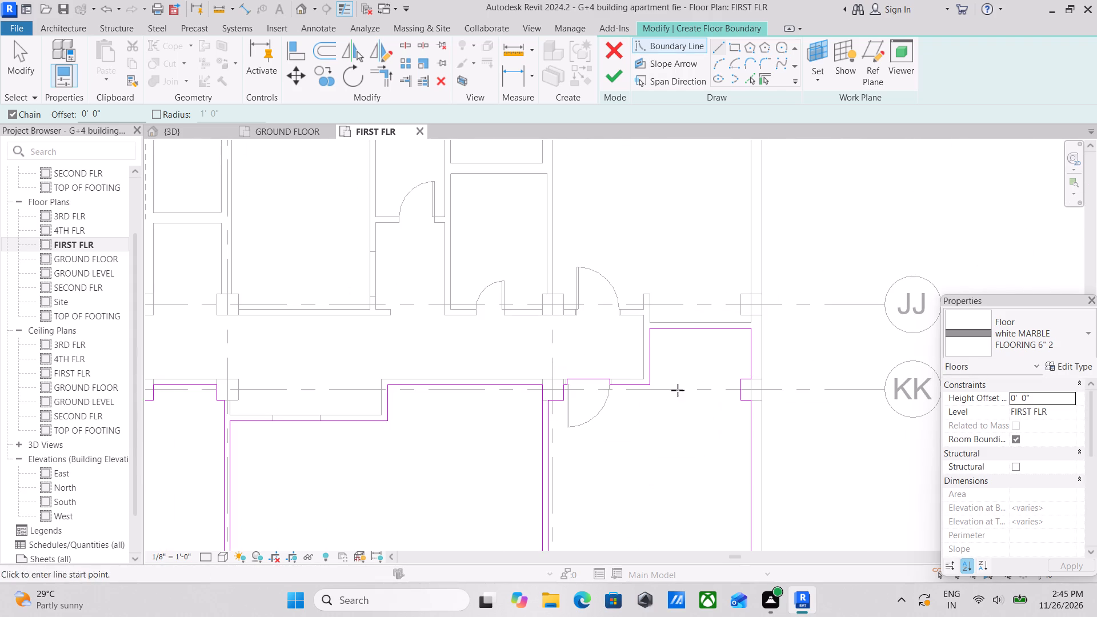
middle_drag(639, 255, 662, 371)
scroll(654, 358, down, 1)
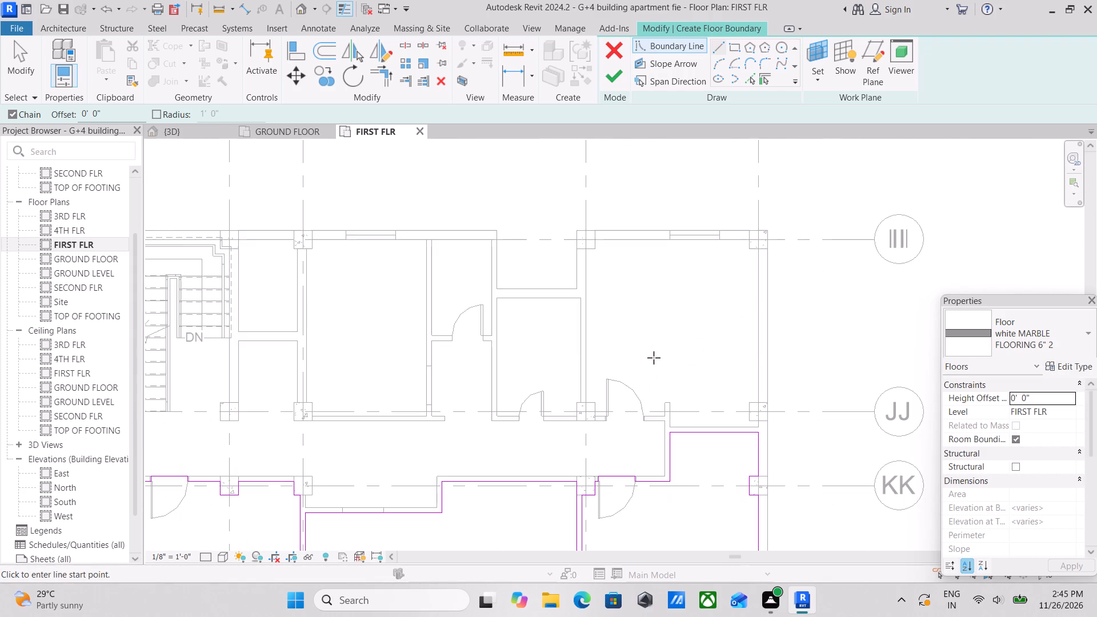
scroll(630, 432, up, 7)
middle_drag(726, 351, 552, 287)
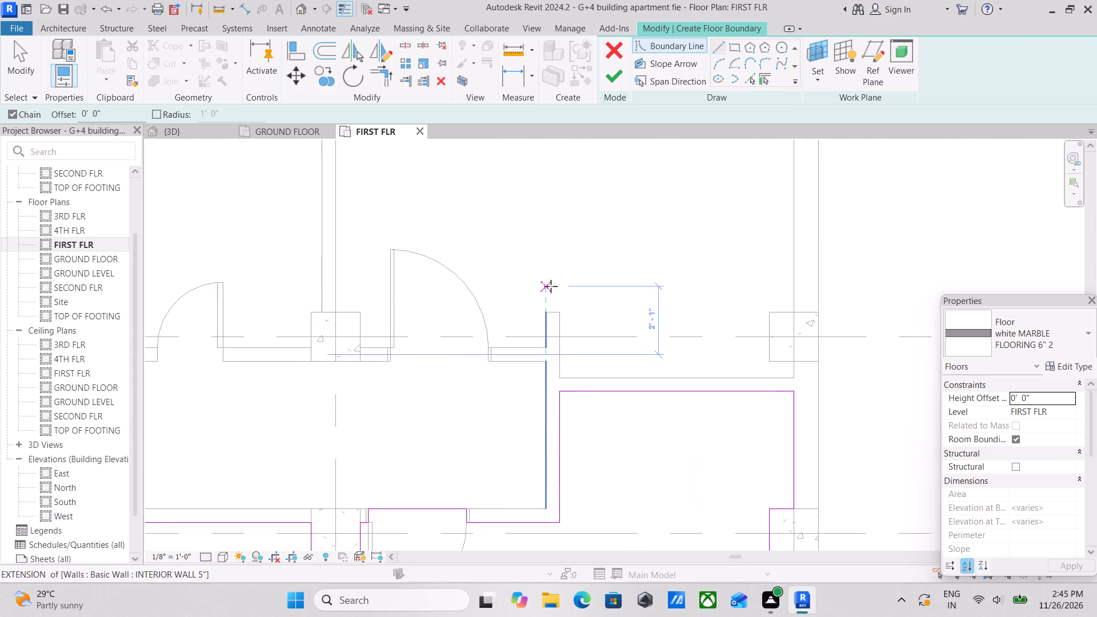
scroll(338, 354, up, 4)
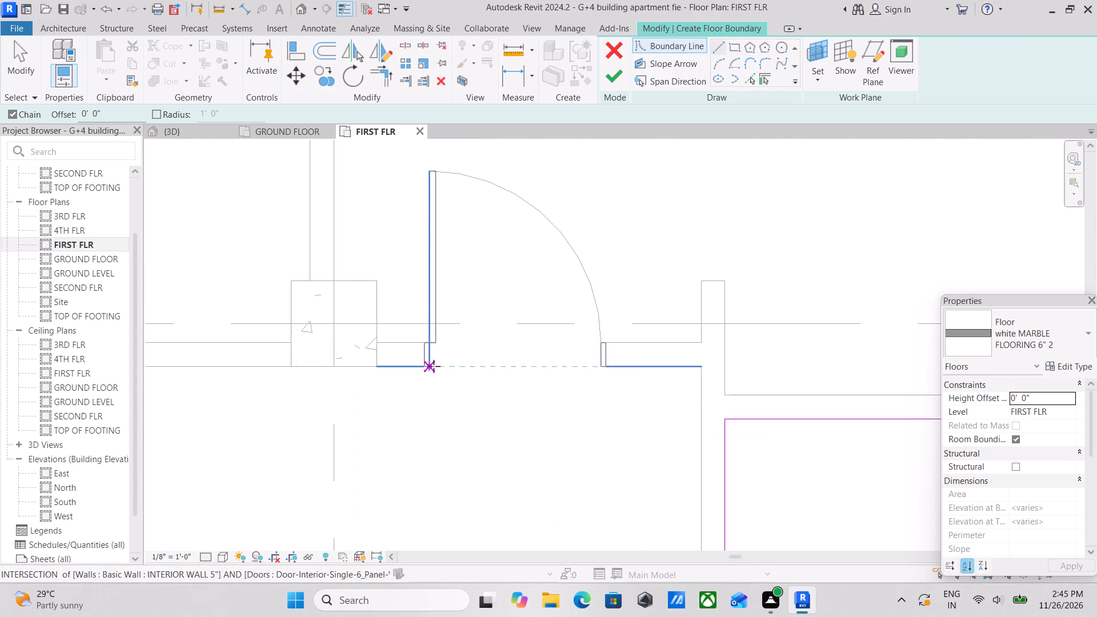
click(431, 365)
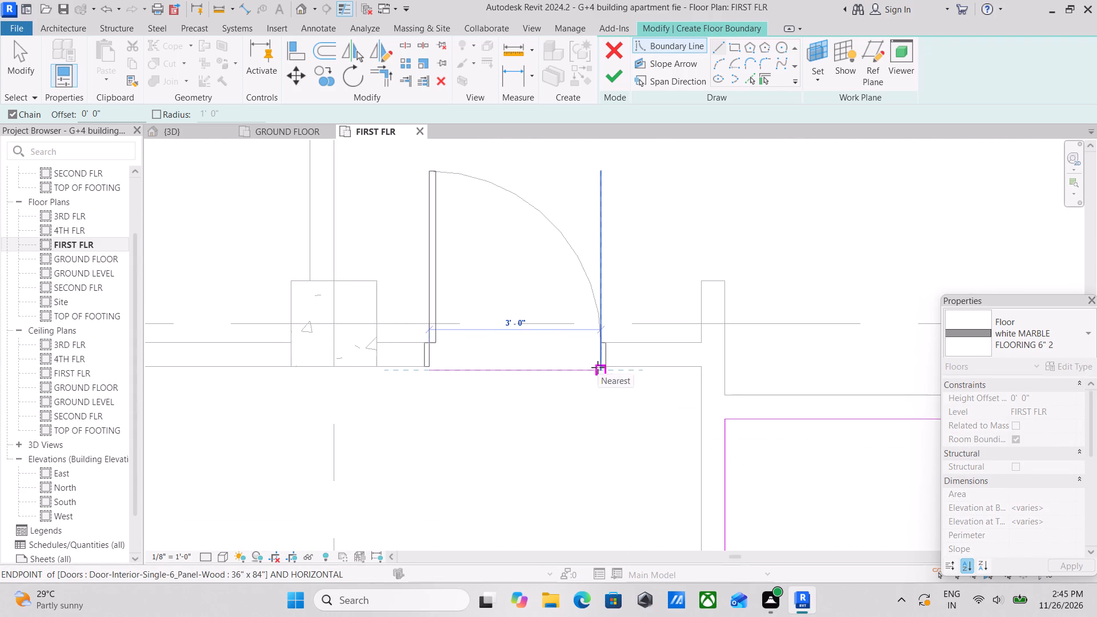
scroll(598, 367, up, 4)
key(Escape)
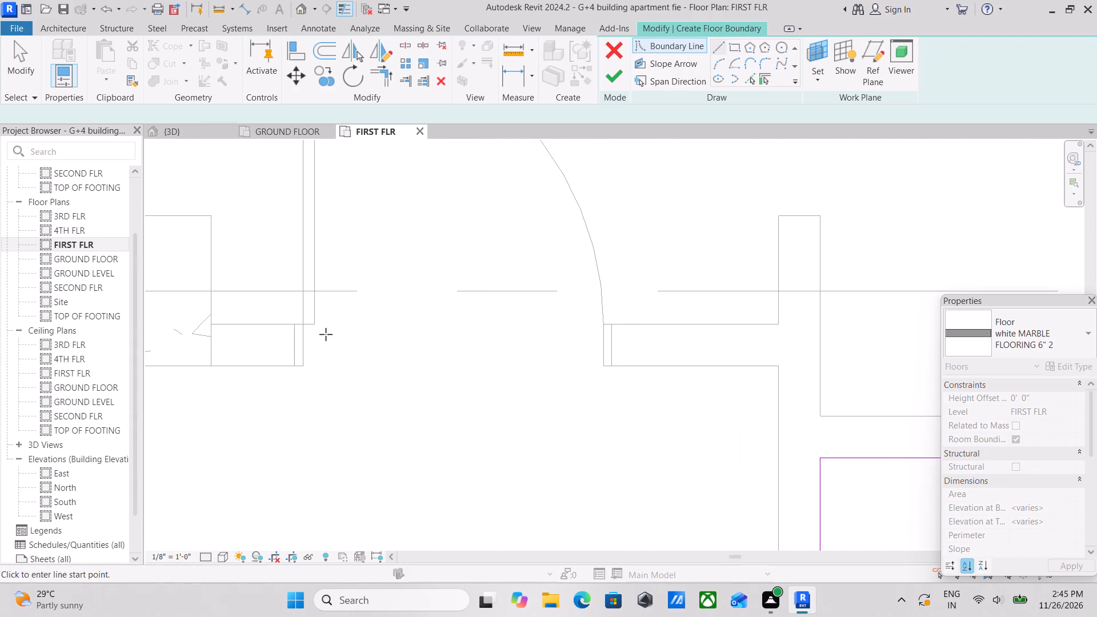
click(302, 360)
click(605, 365)
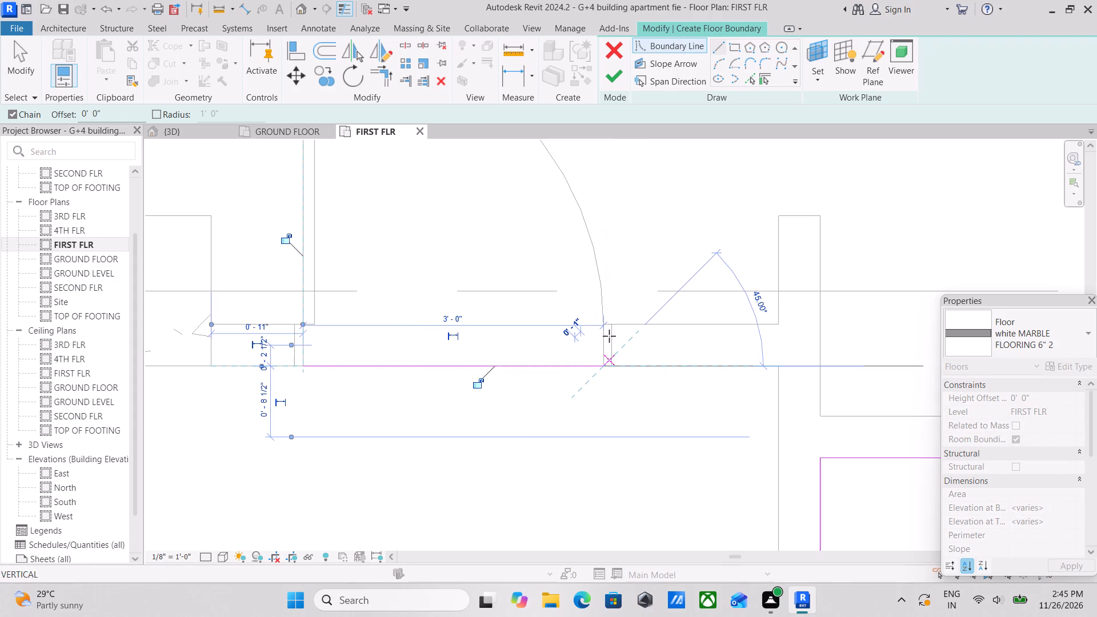
click(603, 319)
Trace the boundary along the wall's upper face to the wall stub, 1'-1" up, 5" across and 2'-0" down its far side.
middle_drag(700, 319, 633, 330)
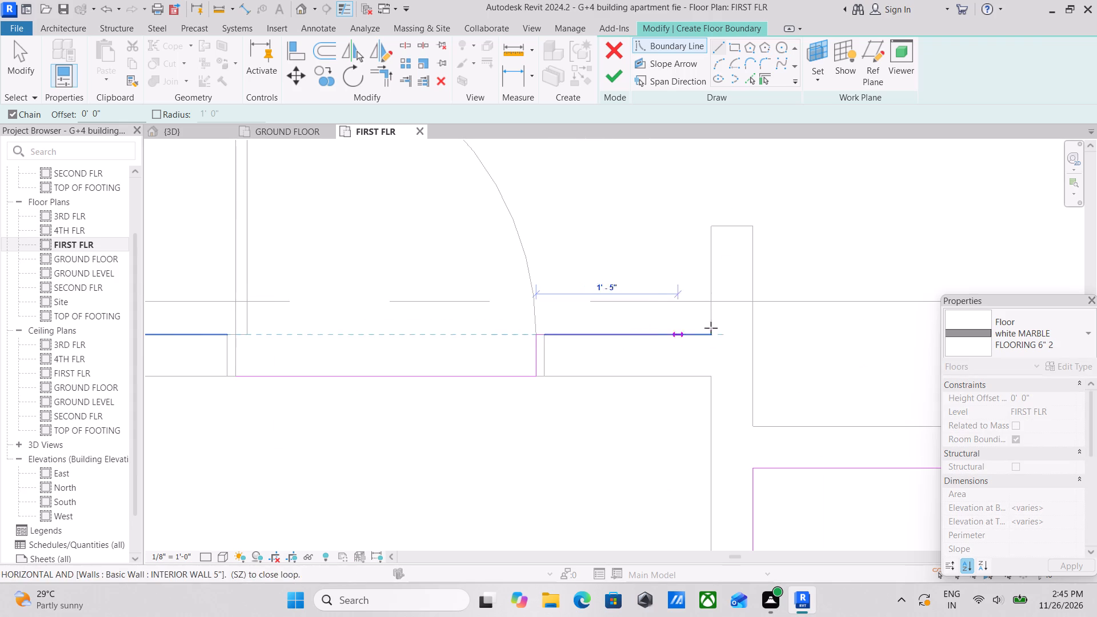
click(709, 335)
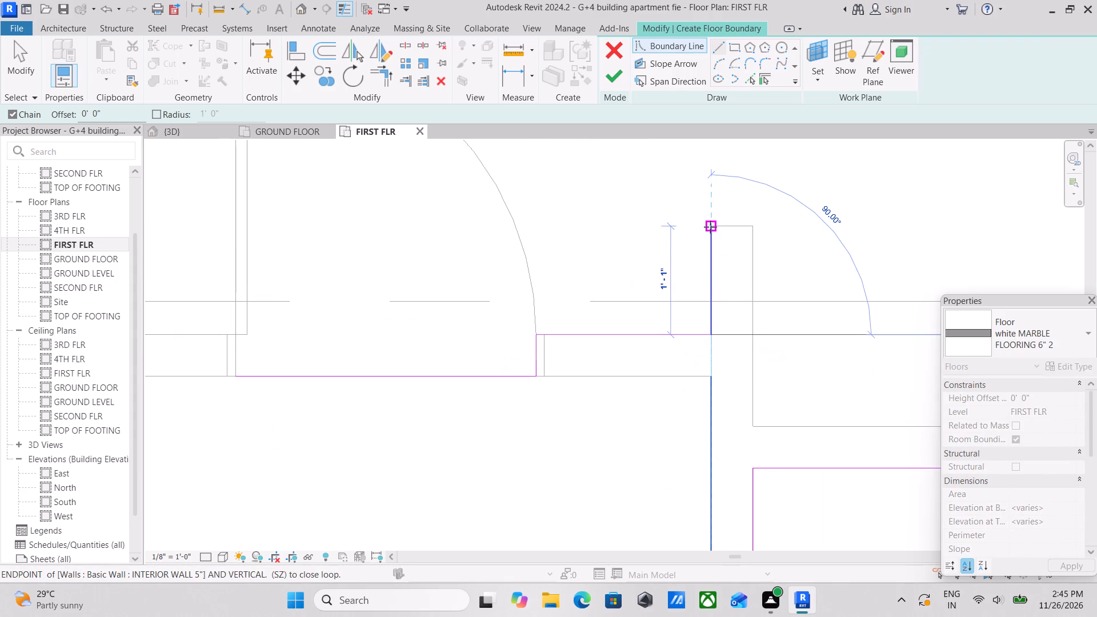
click(712, 226)
click(757, 226)
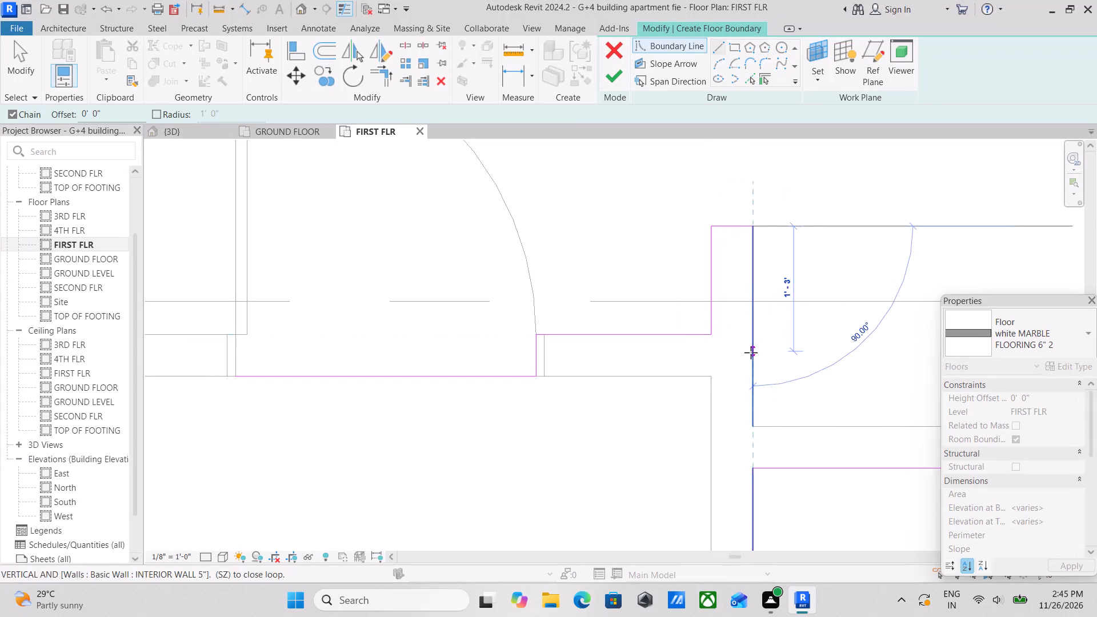
middle_drag(751, 352, 679, 277)
click(677, 355)
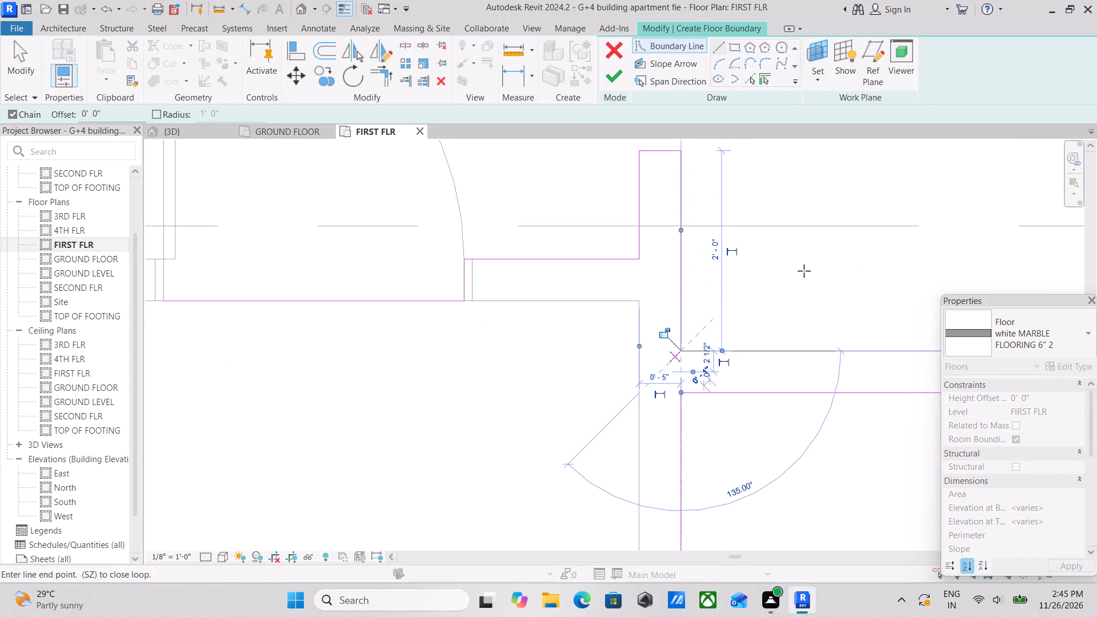
Extend the boundary along the interior wall to the exterior wall and wrap the 18" x 18" column, 1'-6" up its inner side and 9" back.
middle_drag(804, 271, 253, 251)
scroll(253, 251, down, 1)
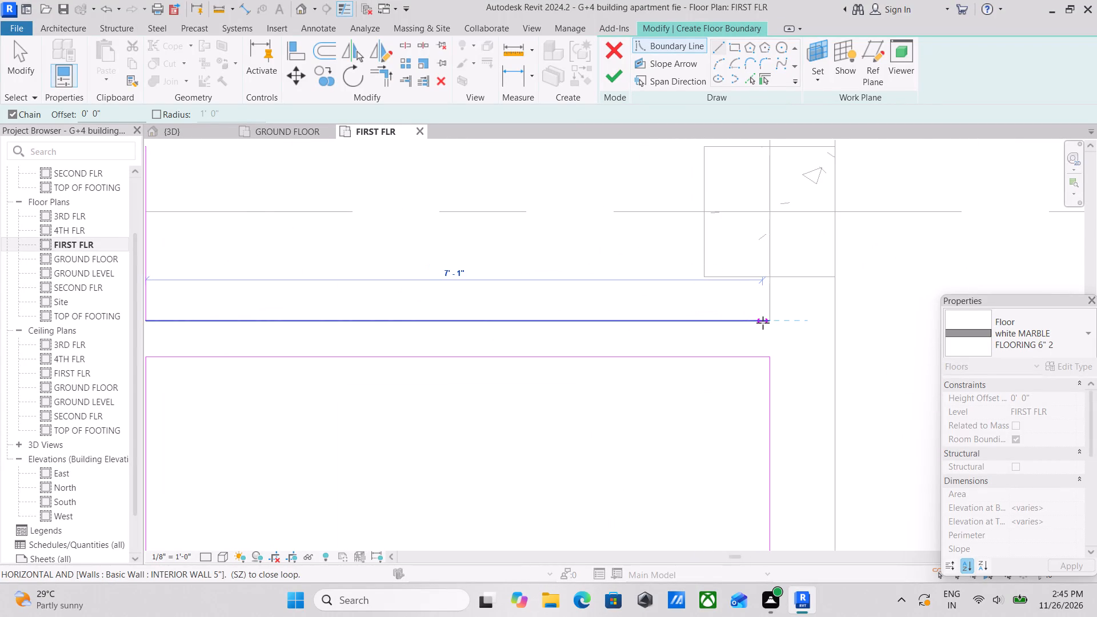
click(771, 325)
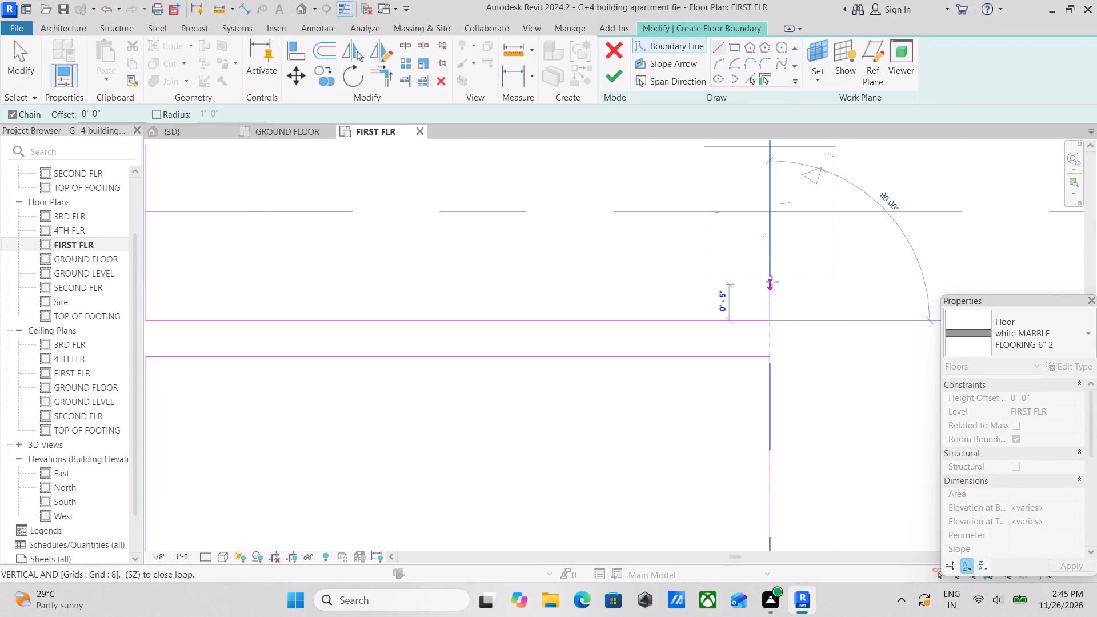
click(770, 278)
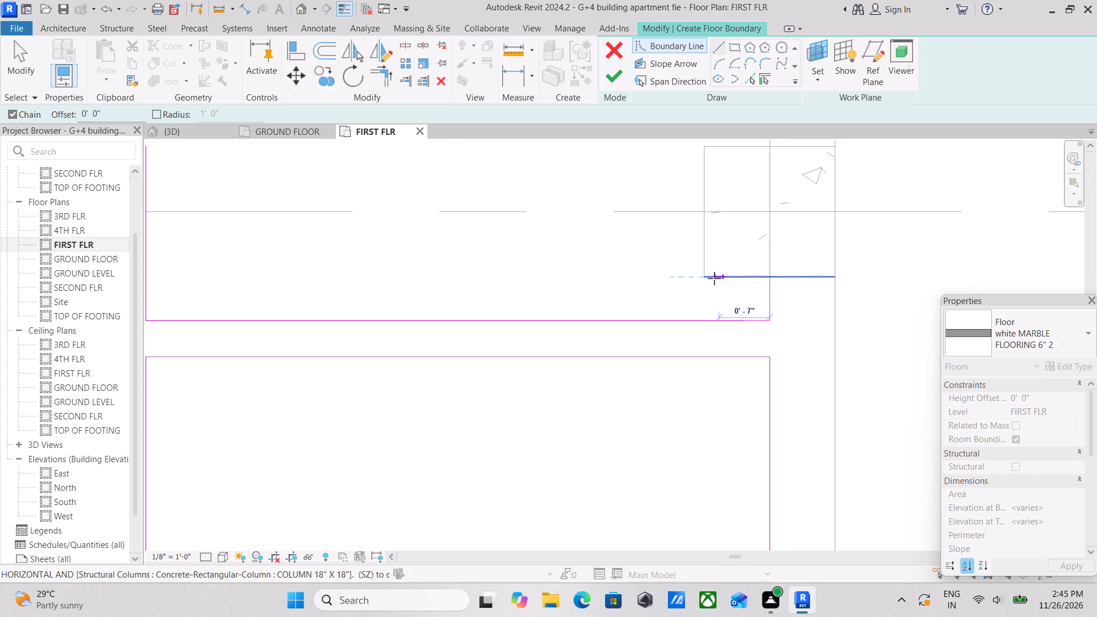
click(708, 278)
middle_drag(694, 186, 714, 343)
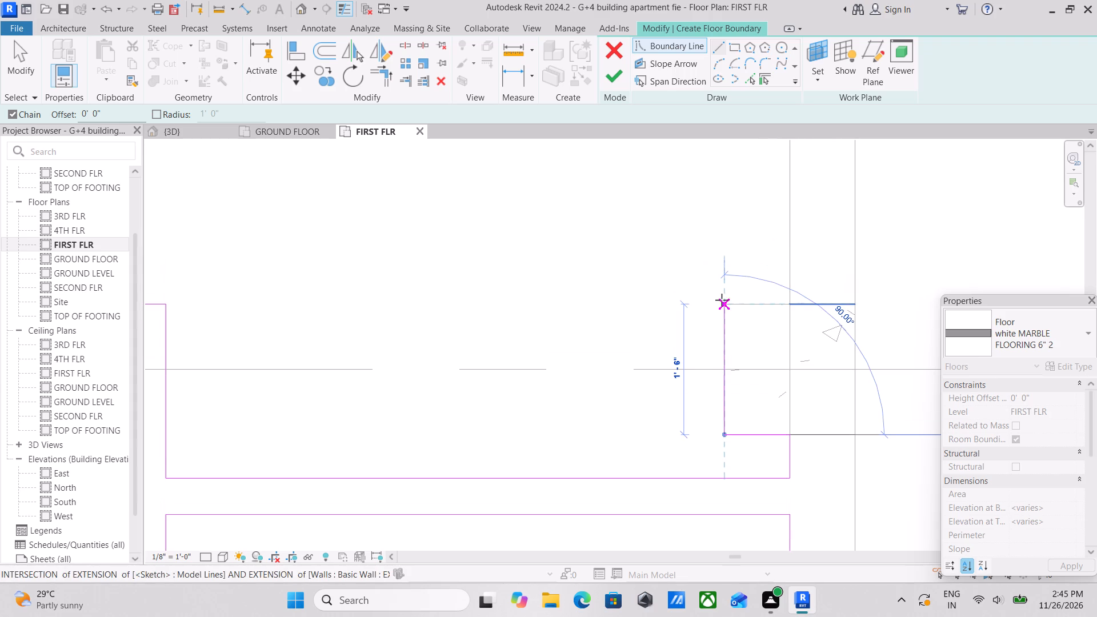
click(728, 305)
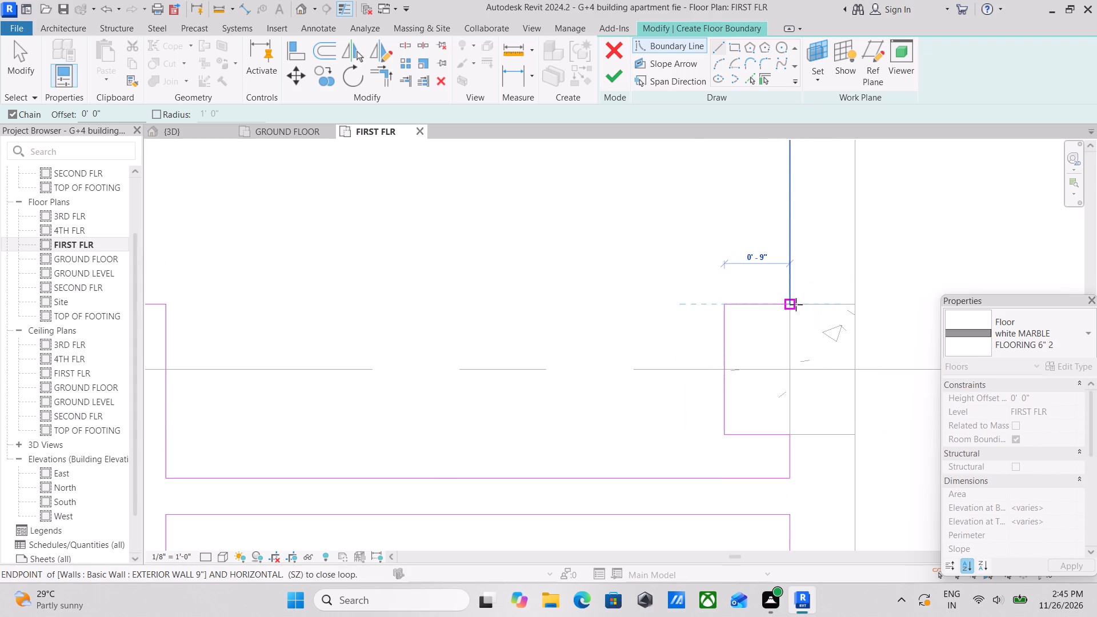
click(796, 305)
Run the boundary up the exterior wall to the upper corner column, along its lower edge and 9" up its inner side.
scroll(804, 252, down, 2)
middle_drag(804, 257, 804, 390)
scroll(807, 246, down, 2)
middle_drag(807, 248, 793, 438)
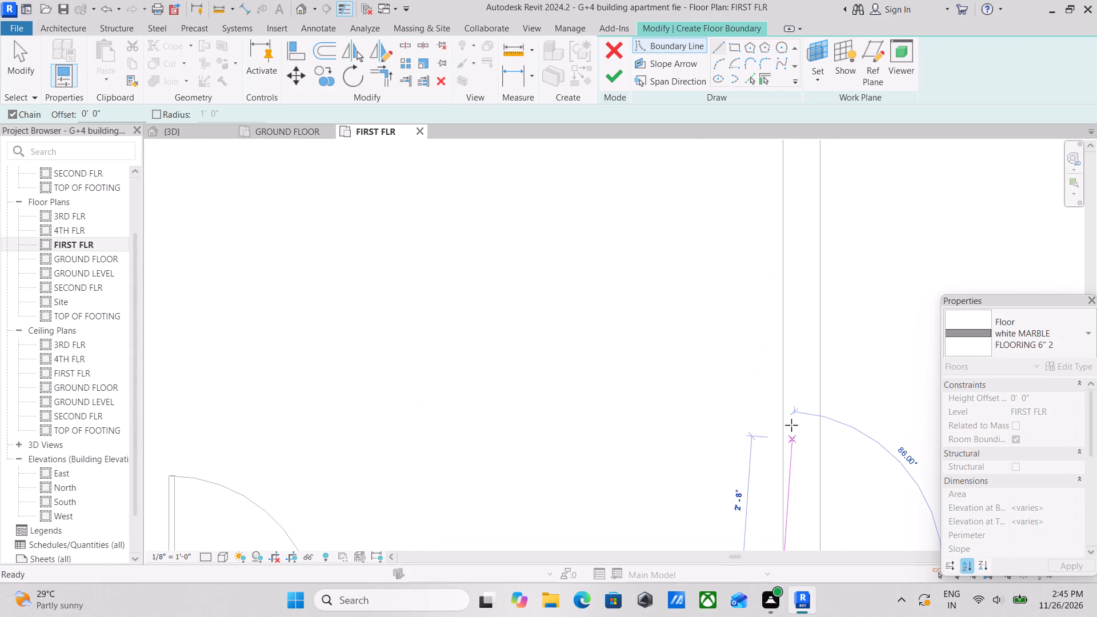
scroll(793, 370, down, 8)
middle_drag(793, 370, 776, 484)
scroll(755, 350, up, 4)
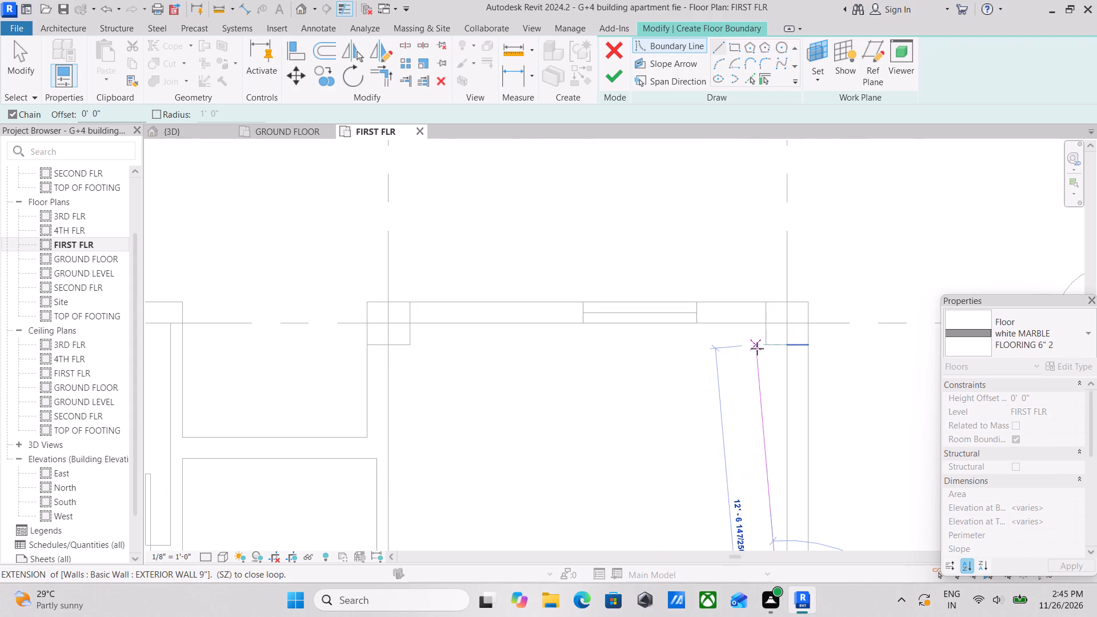
click(789, 343)
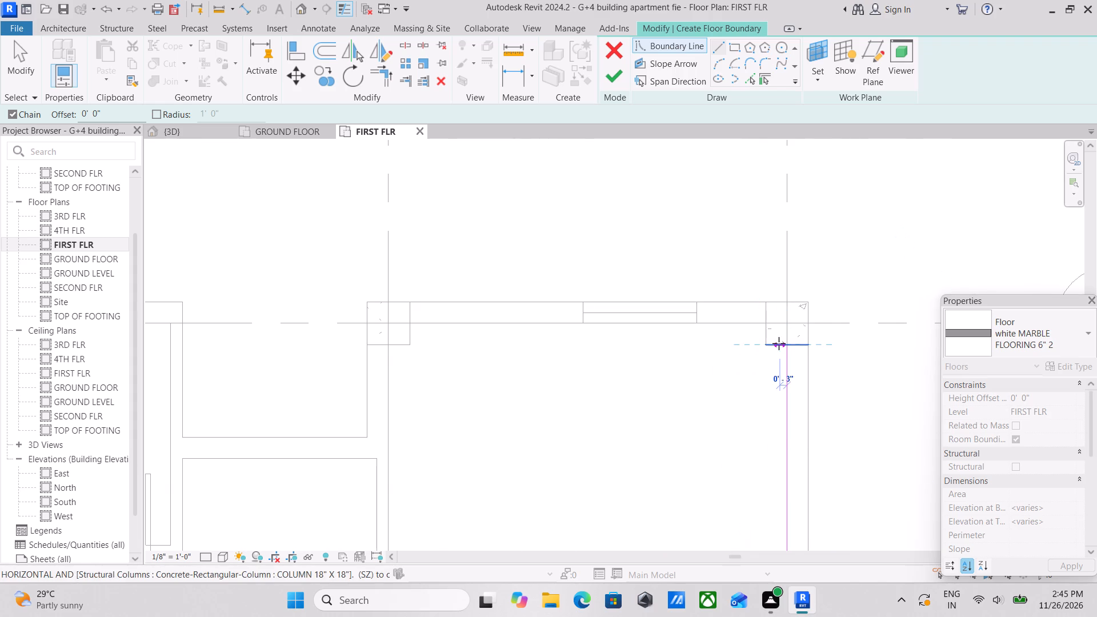
click(770, 343)
click(763, 324)
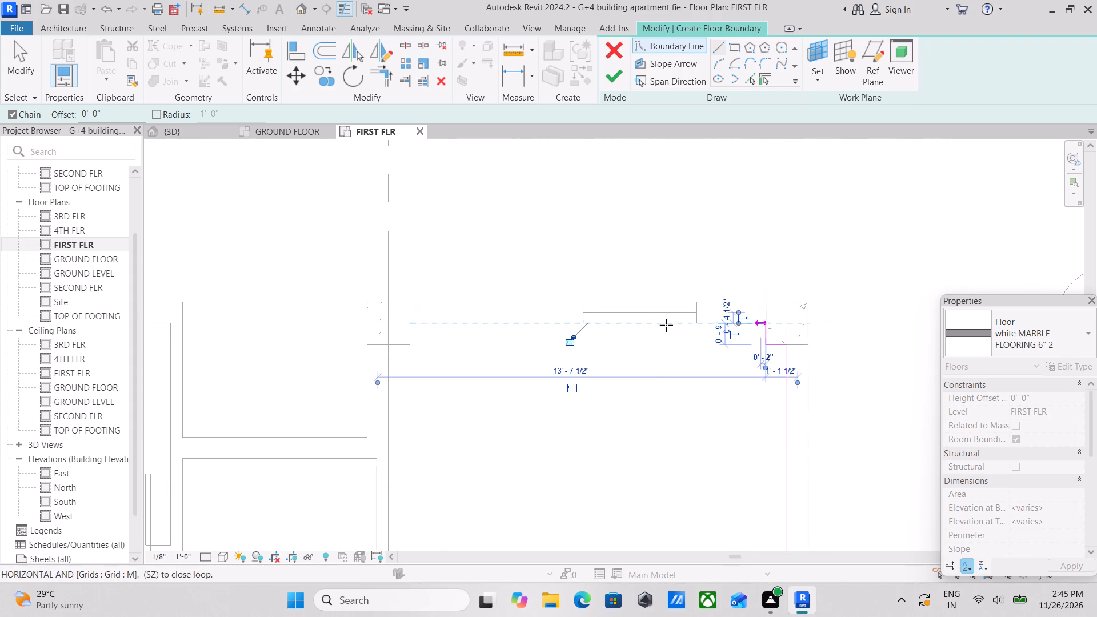
Continue the boundary 12'-6" along the window wall to the opposite column, 9" down its side and along its lower edge to the side wall.
click(415, 324)
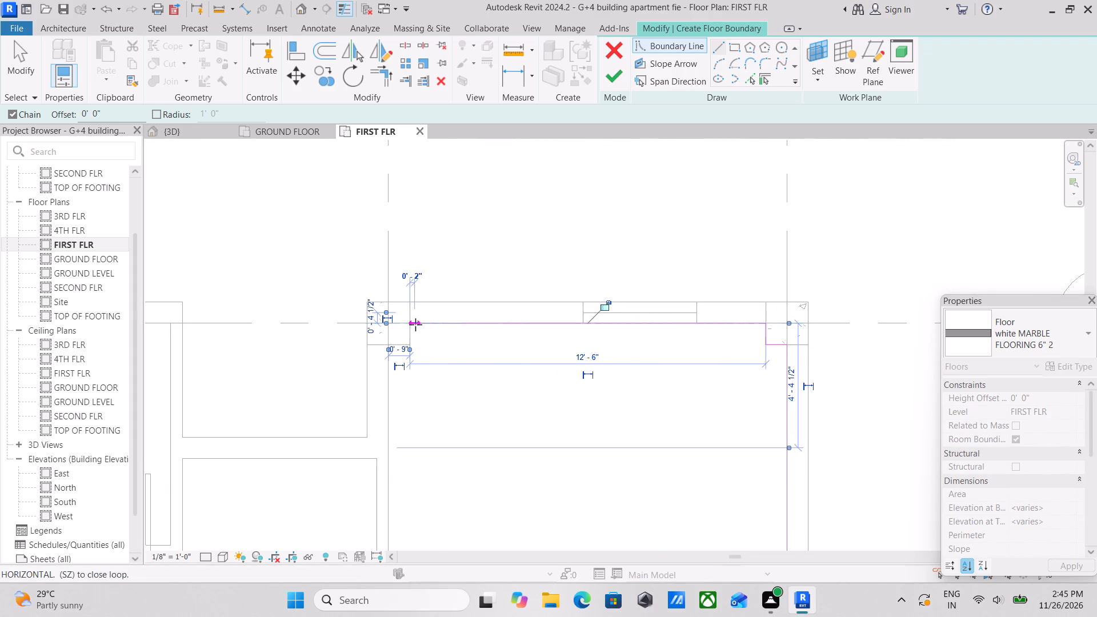
scroll(409, 346, up, 4)
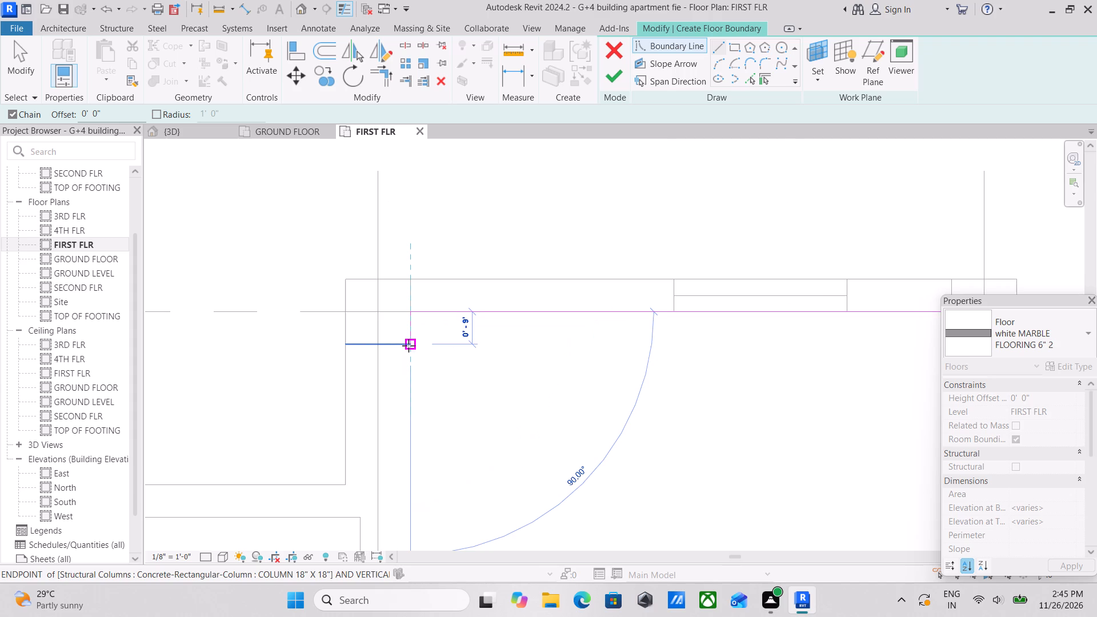
click(409, 342)
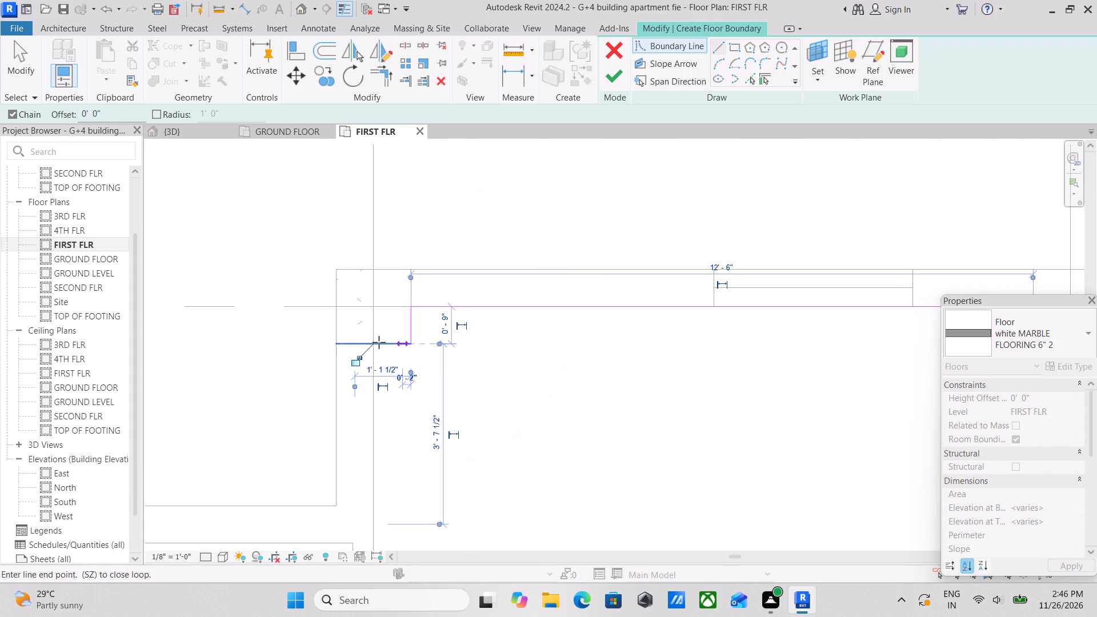
click(375, 343)
Carry the boundary 12'-6" down the side wall, 9" across and 1'-6" down the column, and close it at the door jamb.
scroll(375, 343, down, 7)
middle_drag(375, 343, 383, 229)
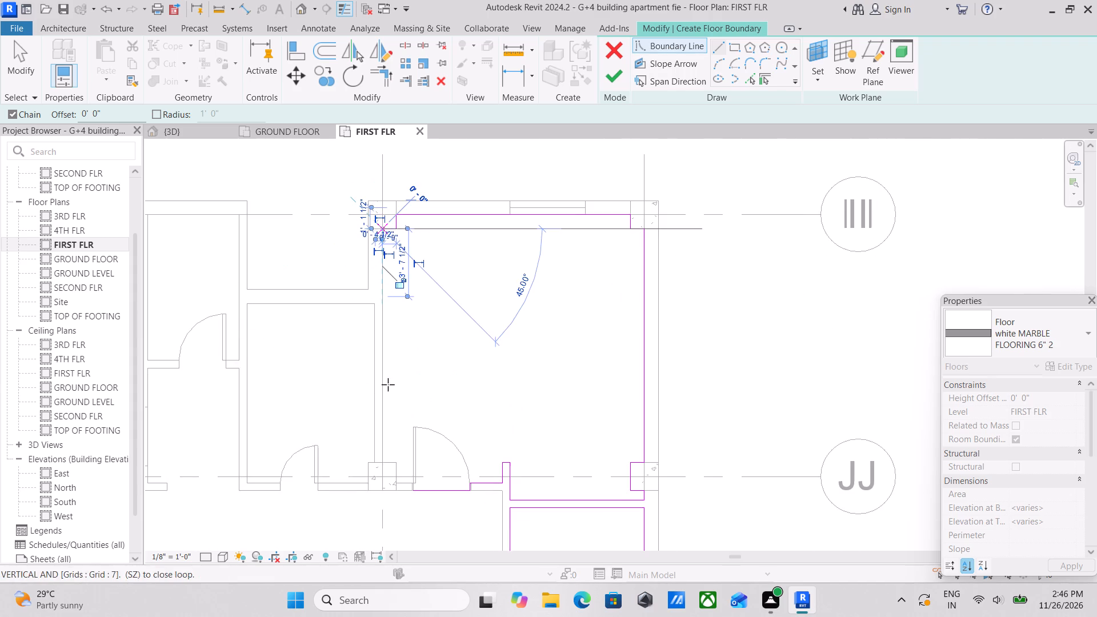
middle_drag(388, 392, 381, 326)
scroll(378, 384, up, 2)
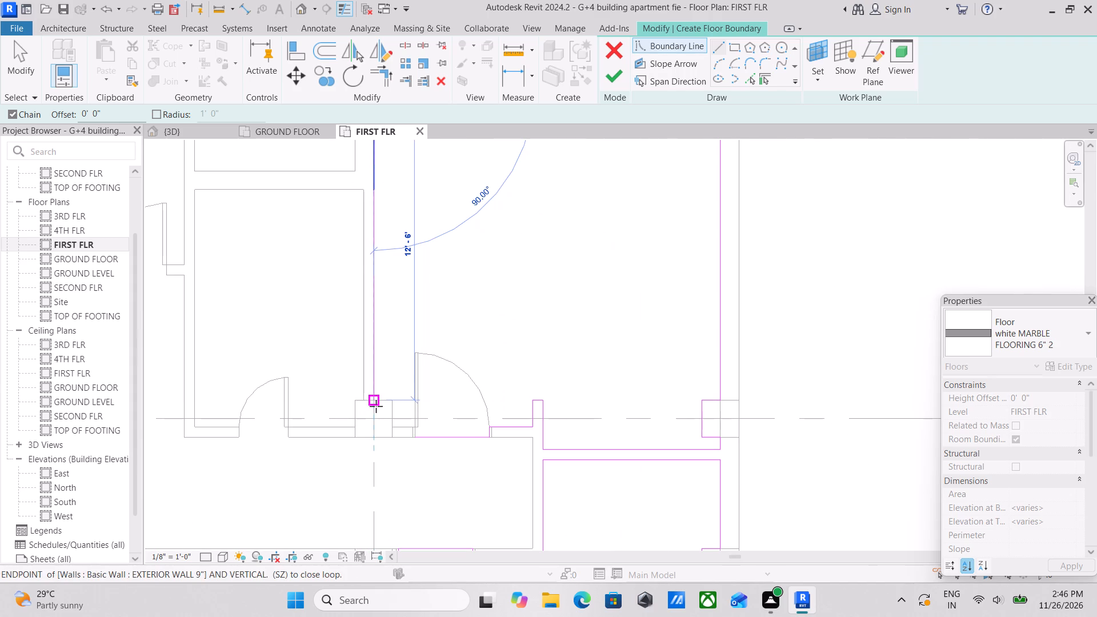
click(376, 406)
scroll(386, 406, up, 3)
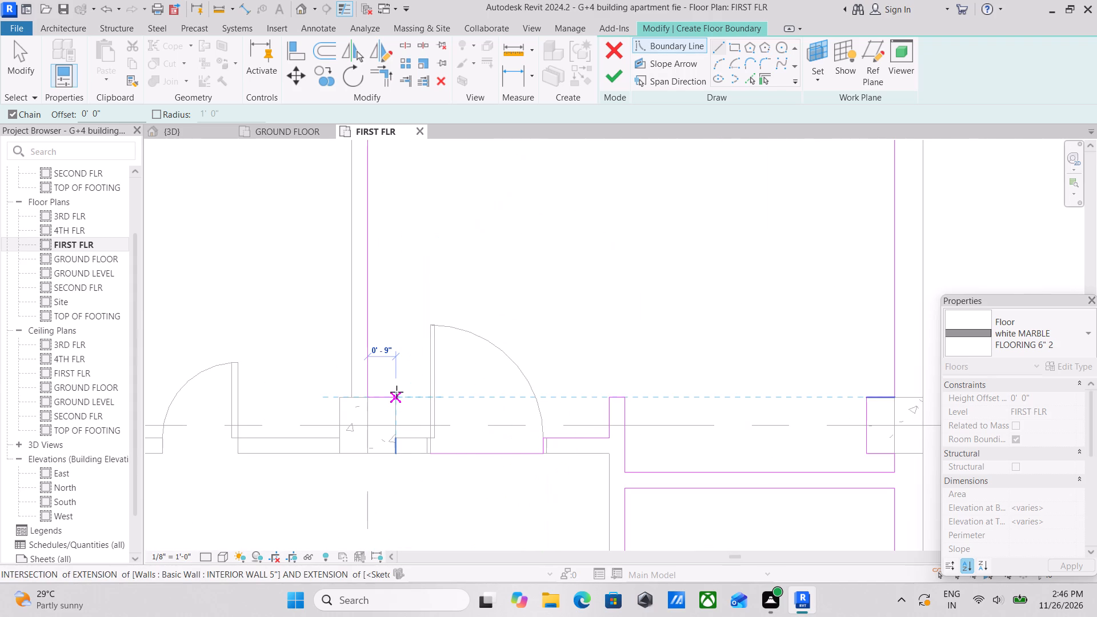
click(397, 392)
click(398, 454)
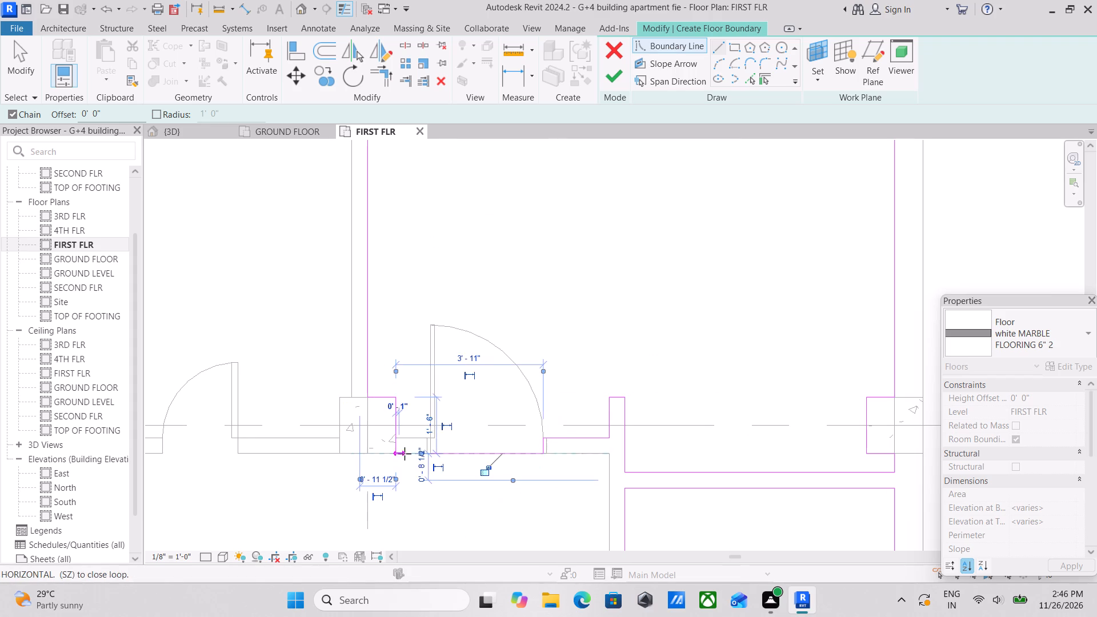
click(431, 454)
scroll(431, 450, down, 5)
key(Escape)
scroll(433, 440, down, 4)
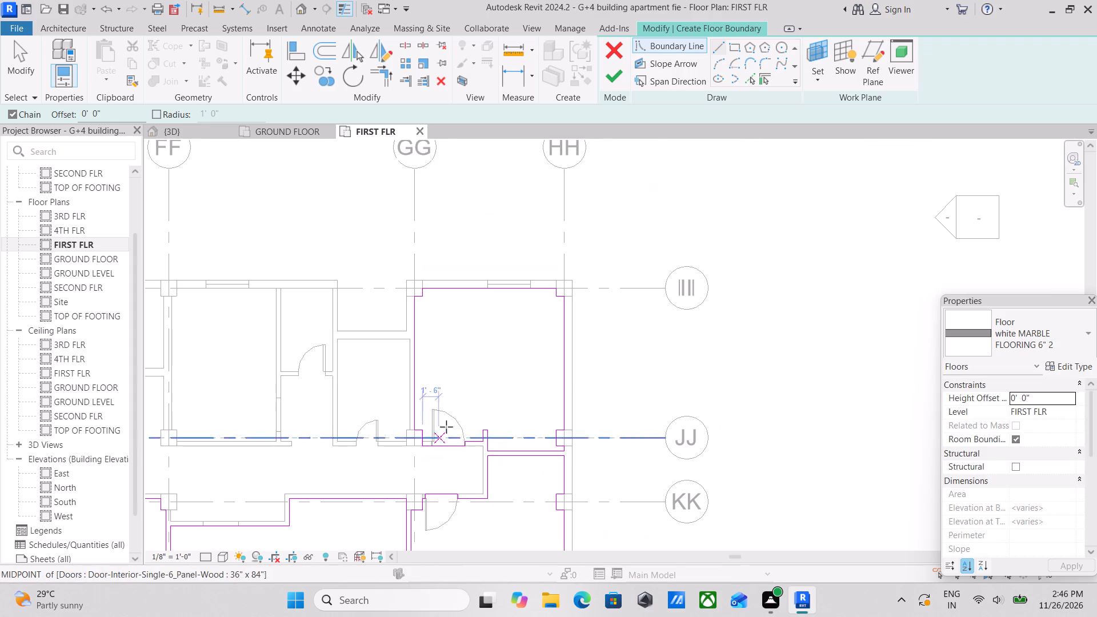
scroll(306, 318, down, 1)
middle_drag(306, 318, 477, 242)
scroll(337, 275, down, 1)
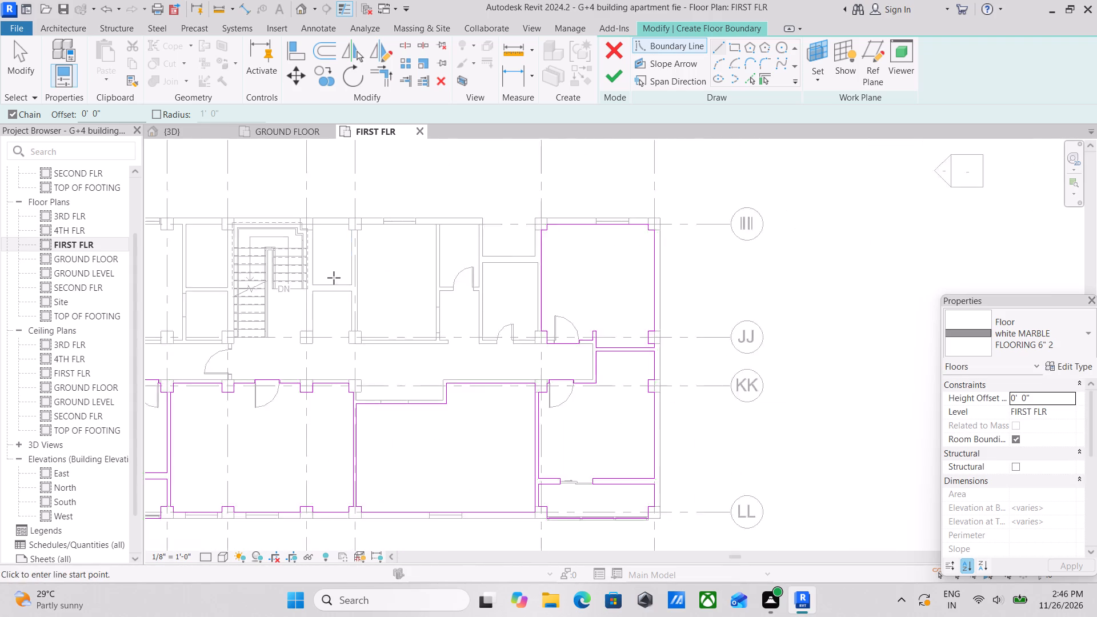
Finish the white marble floor sketch covering the outlined first-floor rooms and clear the selection.
scroll(334, 278, down, 1)
scroll(238, 304, up, 2)
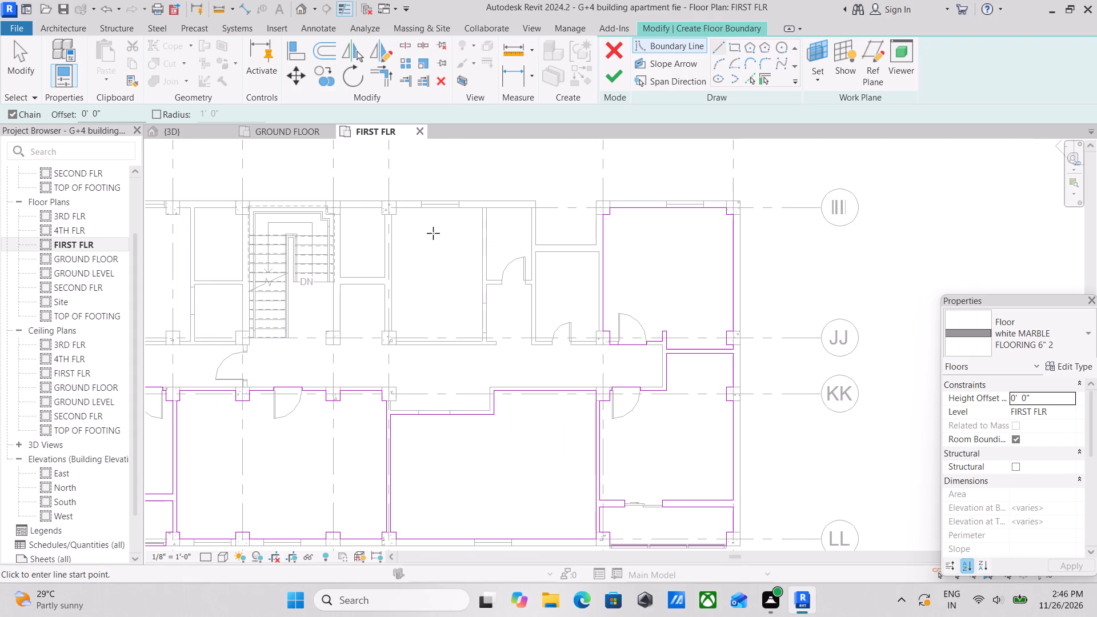
scroll(452, 250, down, 2)
middle_drag(454, 251, 667, 243)
scroll(117, 355, up, 2)
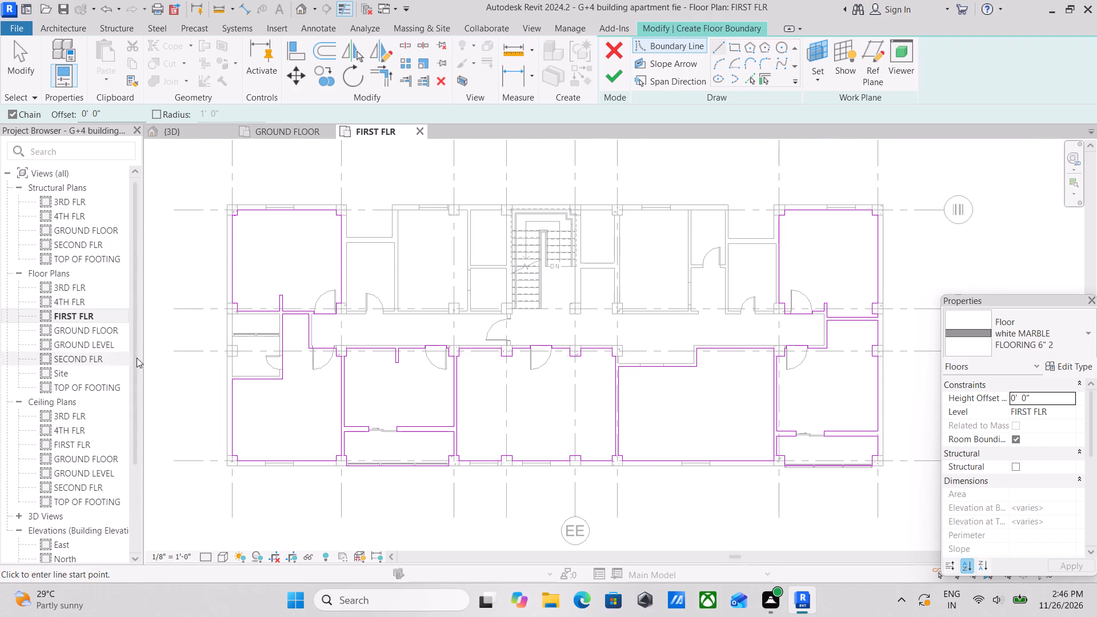
scroll(137, 358, up, 1)
scroll(329, 356, up, 4)
scroll(269, 305, up, 4)
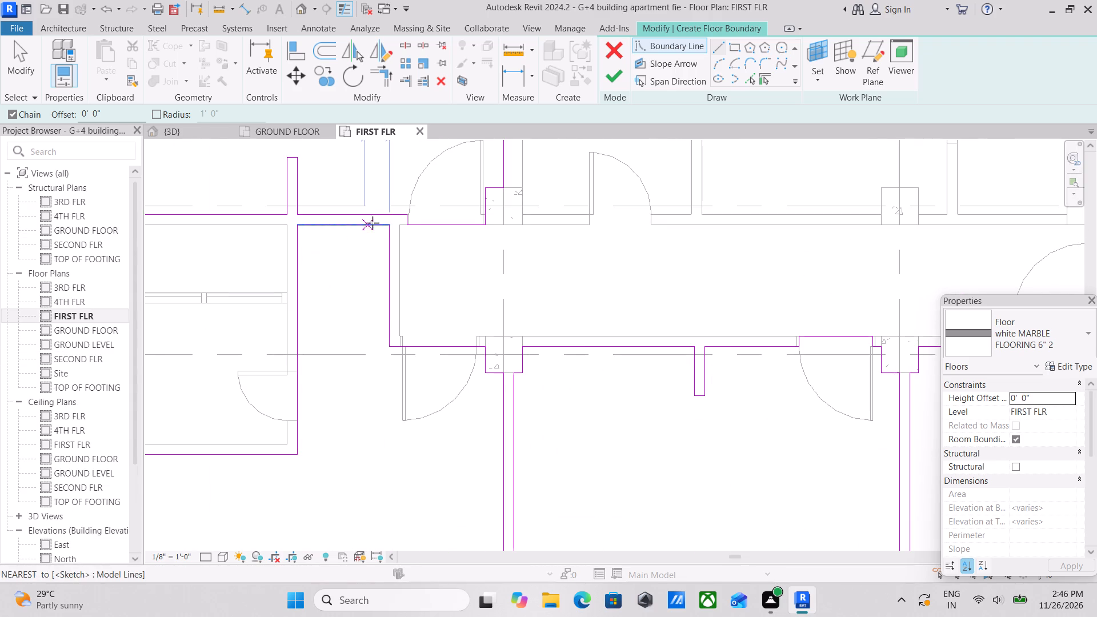
scroll(390, 220, up, 3)
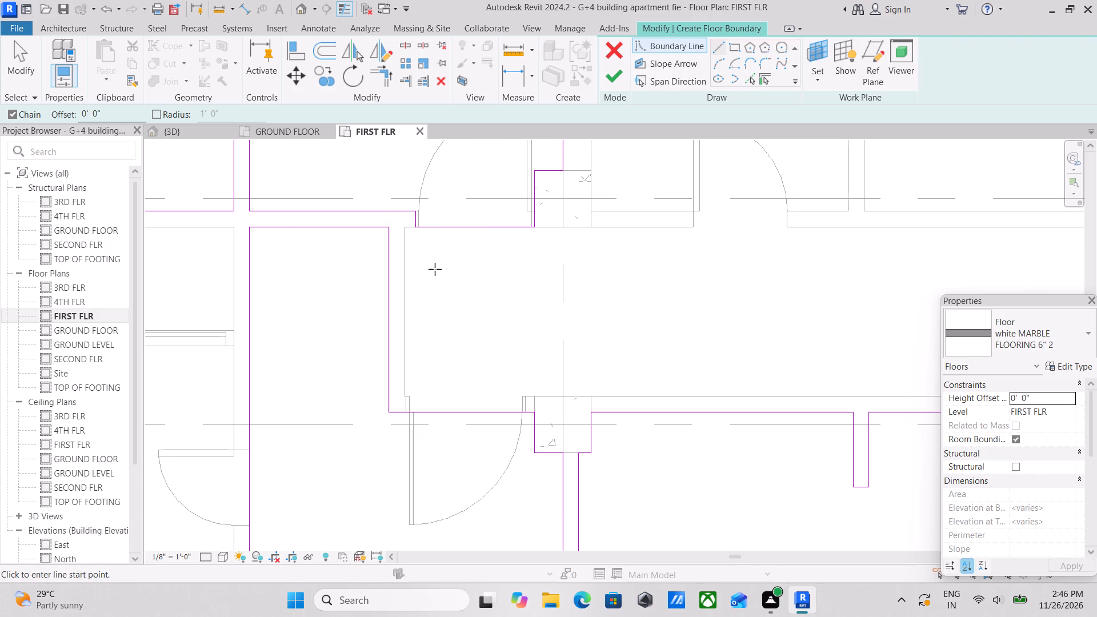
scroll(426, 257, down, 4)
scroll(565, 261, down, 2)
middle_drag(555, 261, 256, 318)
scroll(614, 314, down, 2)
middle_drag(614, 314, 581, 329)
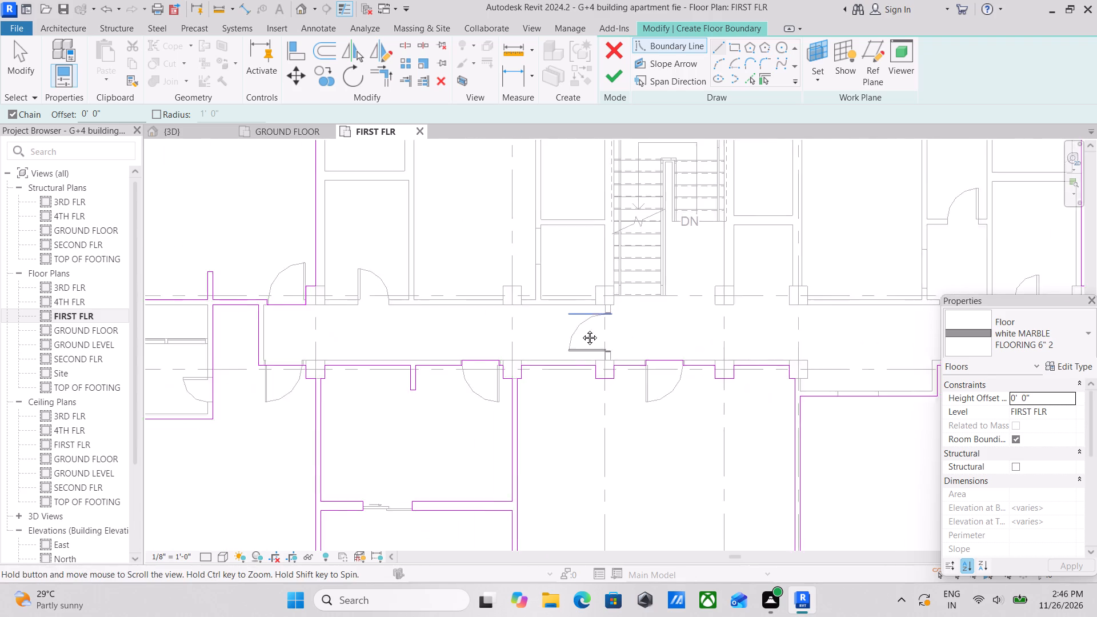
middle_drag(581, 329, 397, 358)
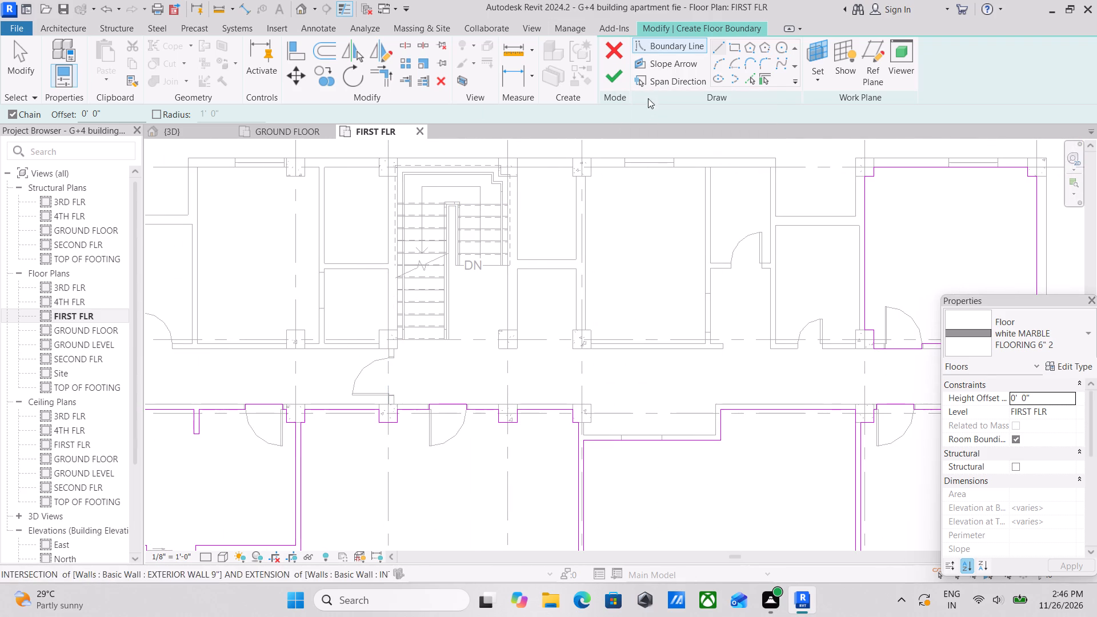
click(618, 77)
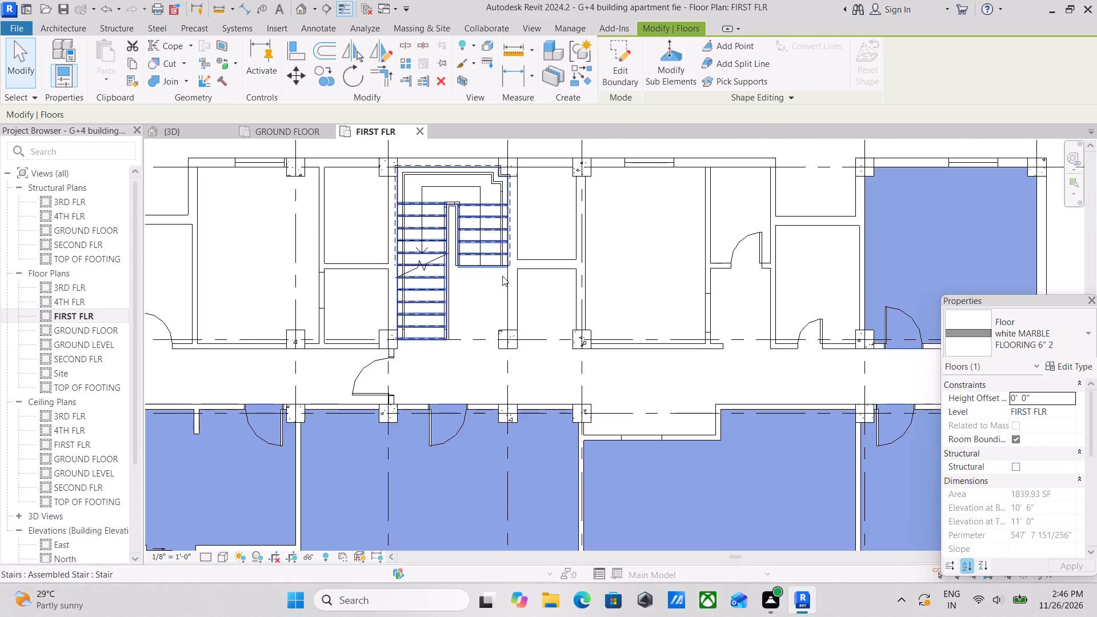
scroll(502, 276, down, 3)
middle_drag(501, 276, 614, 273)
middle_drag(394, 247, 463, 254)
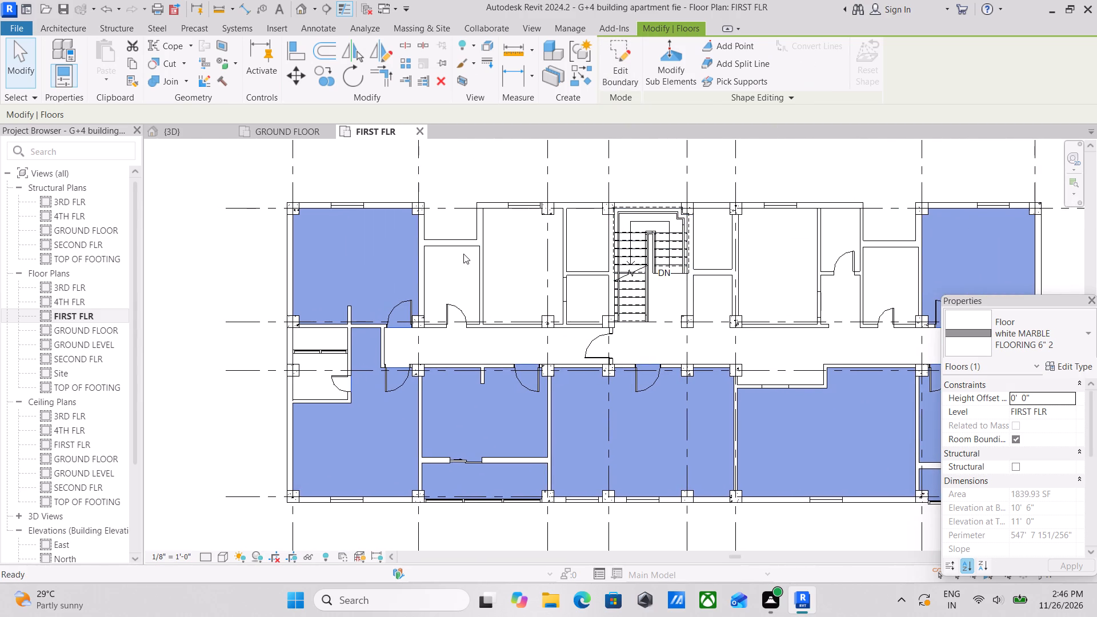
middle_drag(463, 254, 360, 219)
scroll(405, 340, up, 2)
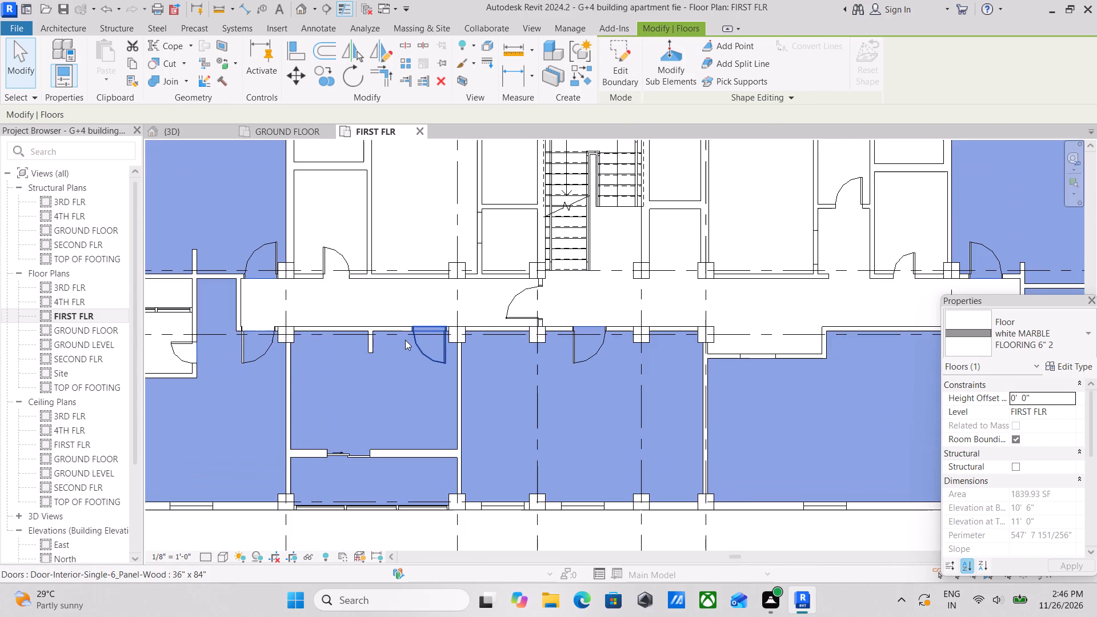
scroll(405, 339, down, 1)
middle_drag(405, 339, 325, 378)
key(Escape)
Set the first-floor plan's visual style to Shaded.
scroll(311, 376, up, 1)
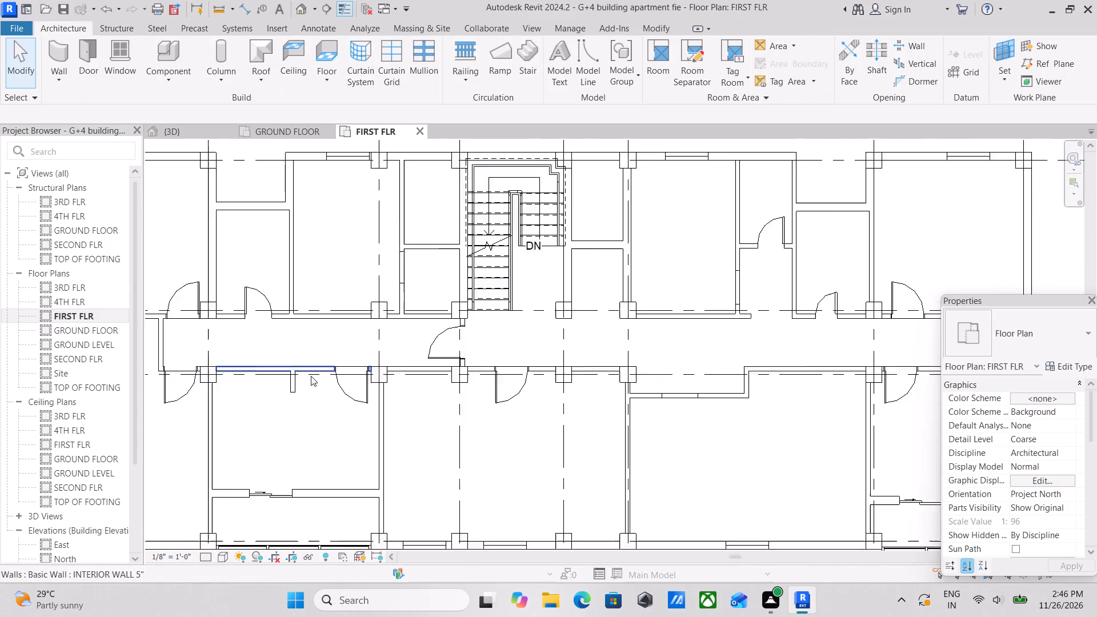
scroll(311, 376, up, 1)
middle_drag(438, 315, 297, 396)
scroll(380, 297, down, 2)
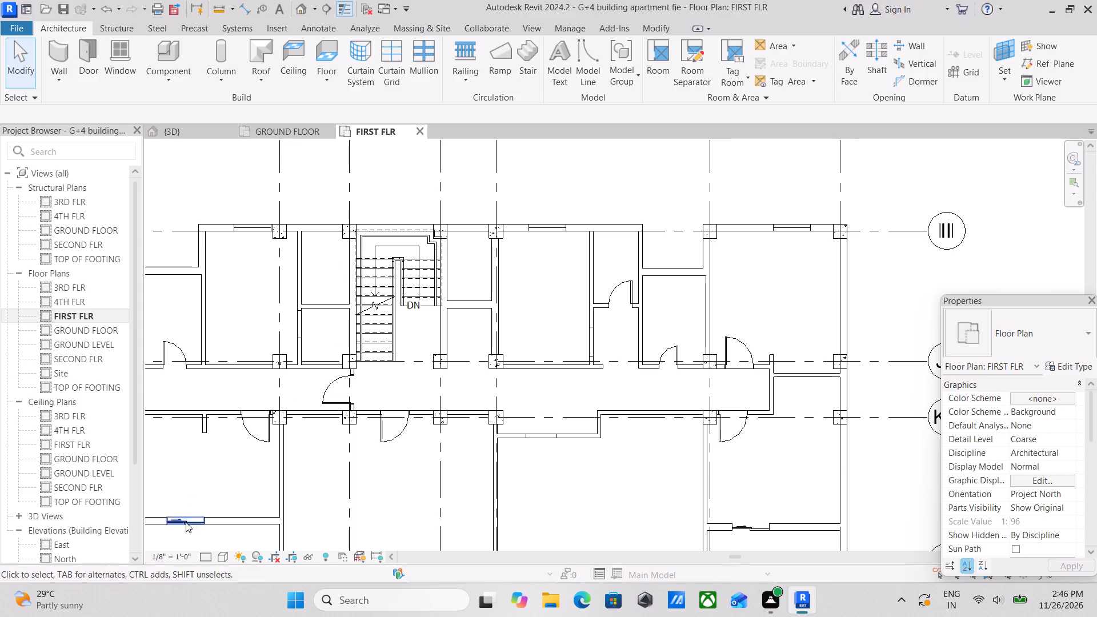
click(207, 558)
click(226, 558)
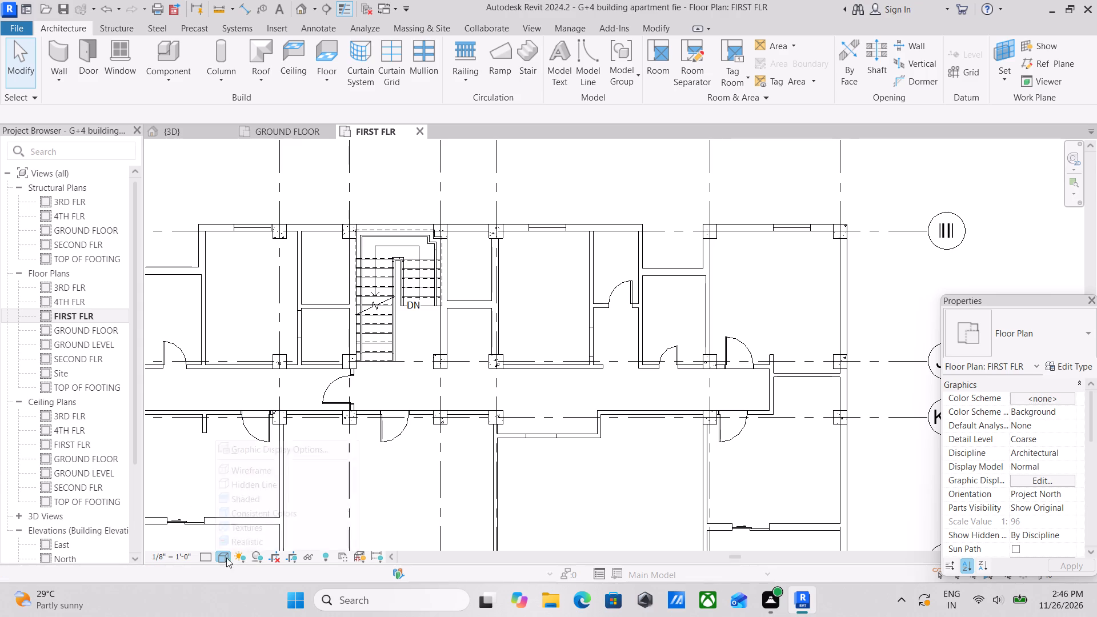
click(252, 500)
Examine the shaded first-floor plan across the rooms, stair and corridor for areas still without marble flooring.
middle_drag(539, 331, 470, 358)
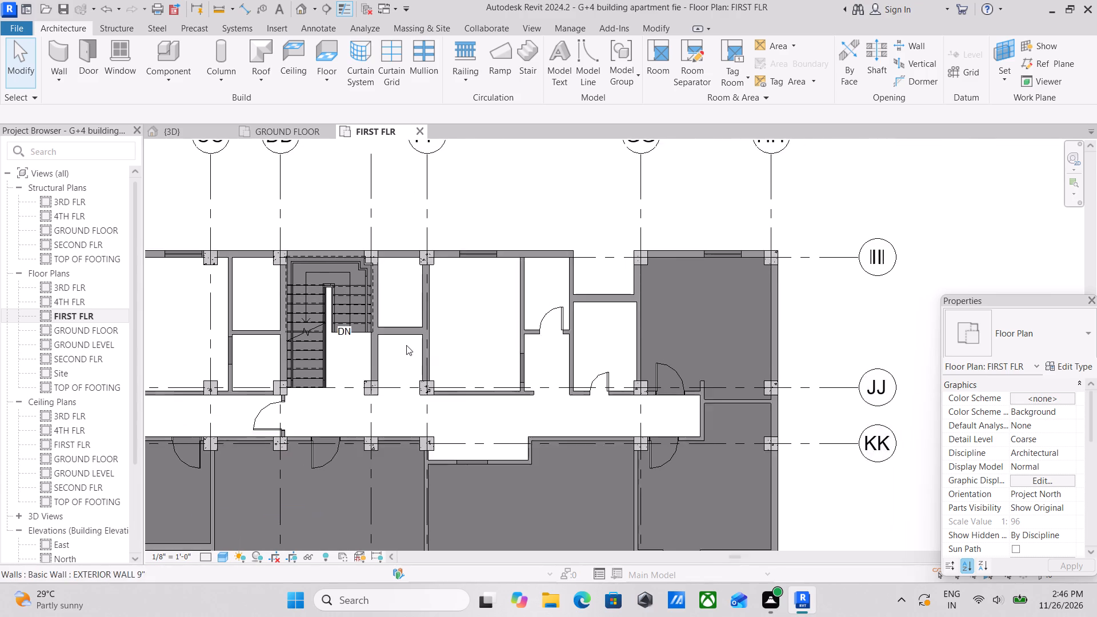
scroll(404, 344, up, 1)
scroll(305, 322, down, 1)
middle_drag(305, 322, 582, 338)
middle_drag(470, 339, 530, 334)
scroll(455, 332, up, 2)
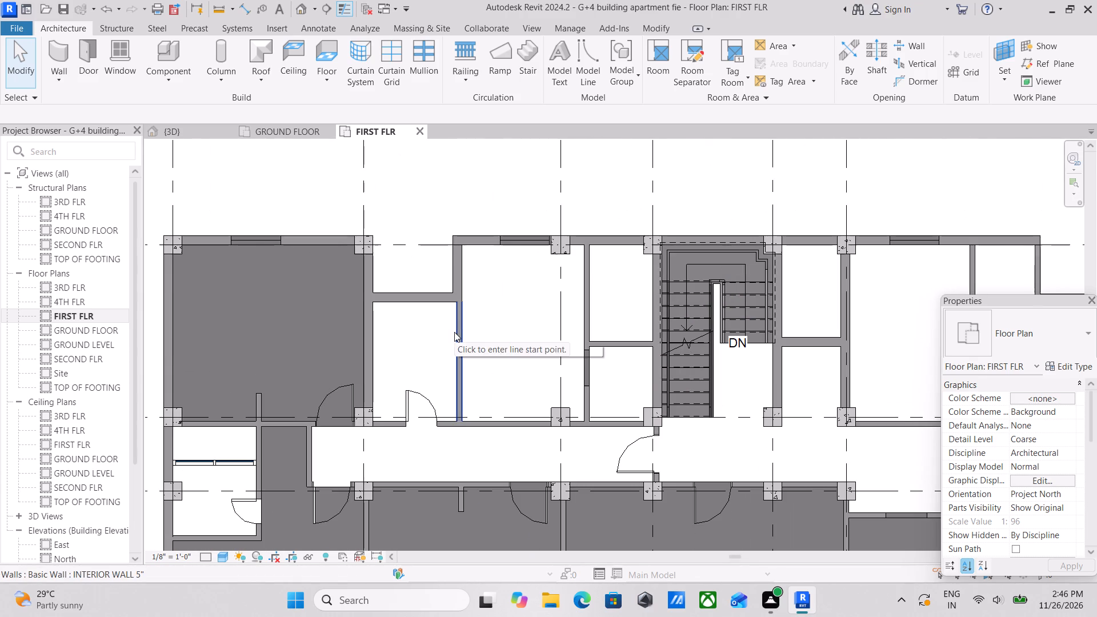
scroll(533, 239, up, 1)
middle_drag(534, 239, 316, 221)
middle_drag(681, 302, 558, 277)
scroll(721, 339, down, 4)
middle_drag(721, 349, 652, 303)
middle_drag(711, 377, 685, 350)
scroll(762, 349, up, 3)
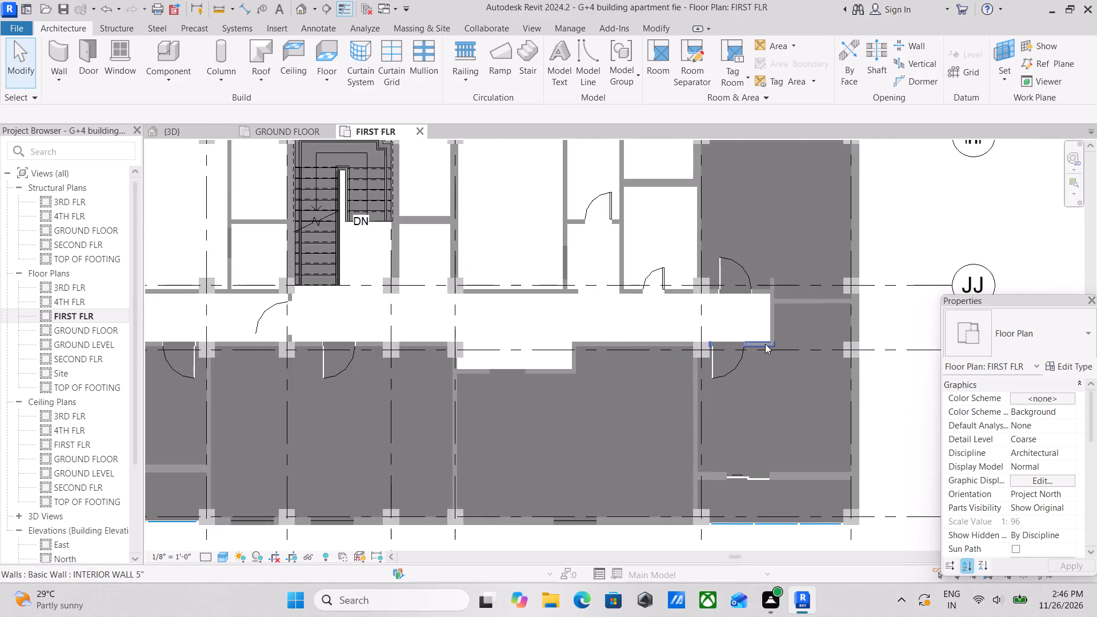
scroll(765, 344, up, 3)
middle_drag(383, 339, 389, 341)
scroll(648, 371, up, 4)
scroll(468, 361, down, 1)
middle_drag(468, 361, 644, 373)
scroll(405, 371, down, 4)
middle_drag(317, 377, 540, 410)
scroll(346, 372, down, 1)
middle_drag(347, 372, 580, 413)
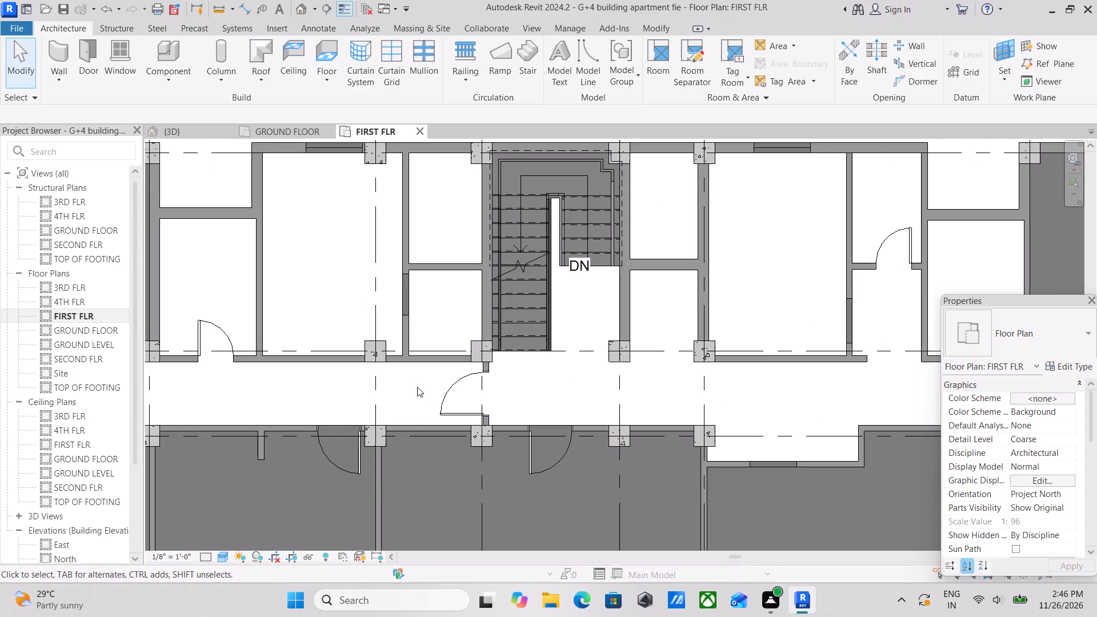
scroll(415, 386, down, 1)
middle_drag(415, 386, 573, 427)
scroll(394, 348, down, 2)
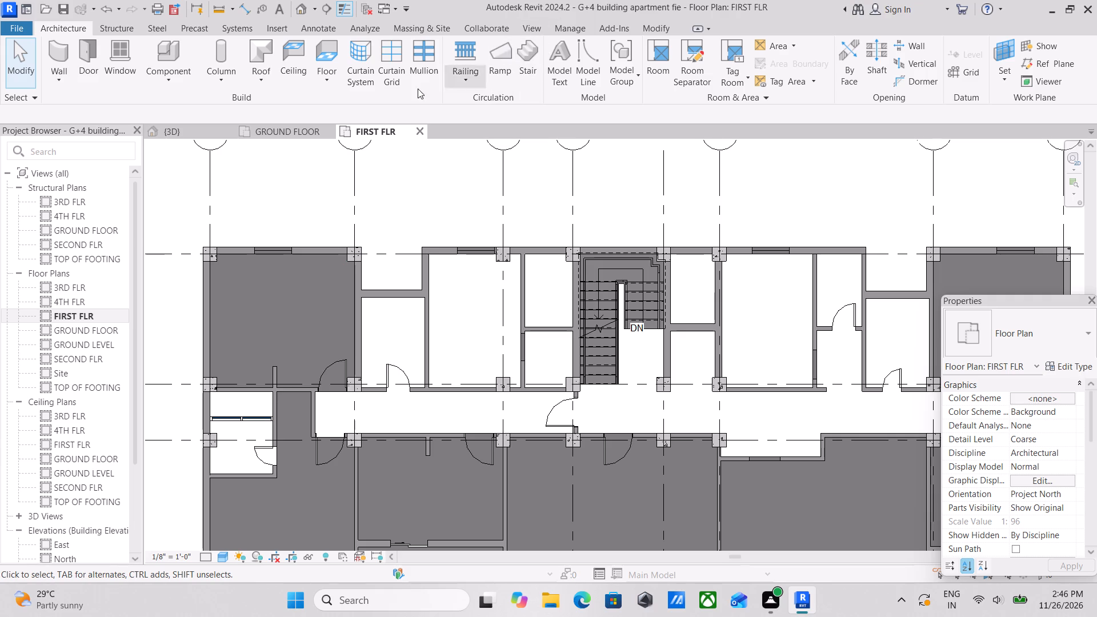
Start a white marble architectural floor and draw its first straight boundary line 4'-6" down the corridor's end wall.
click(333, 80)
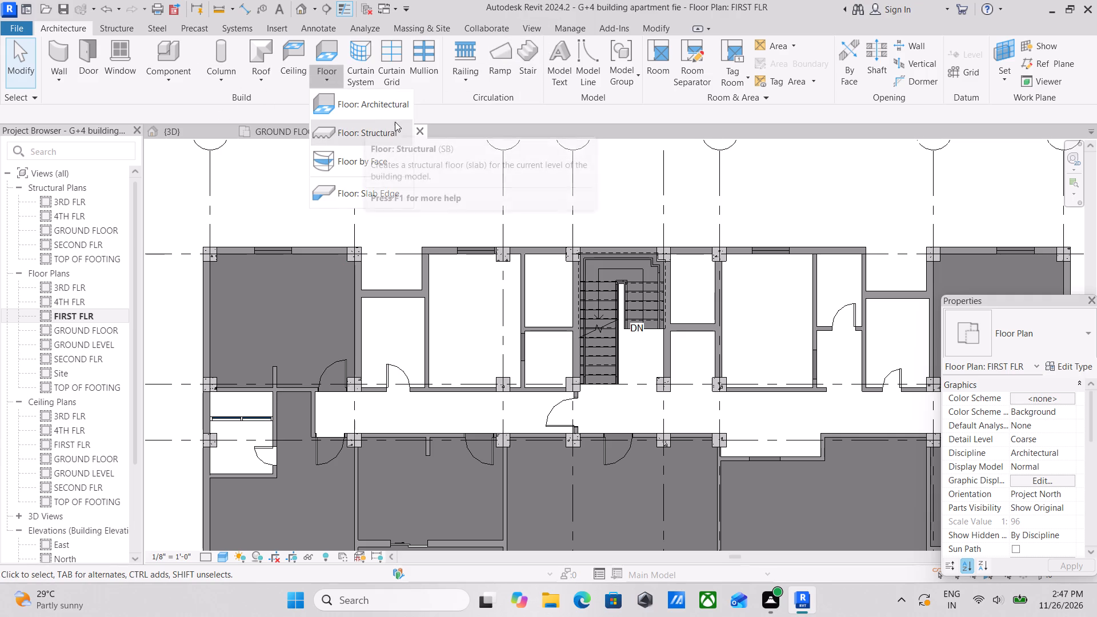
click(391, 103)
scroll(394, 383, up, 3)
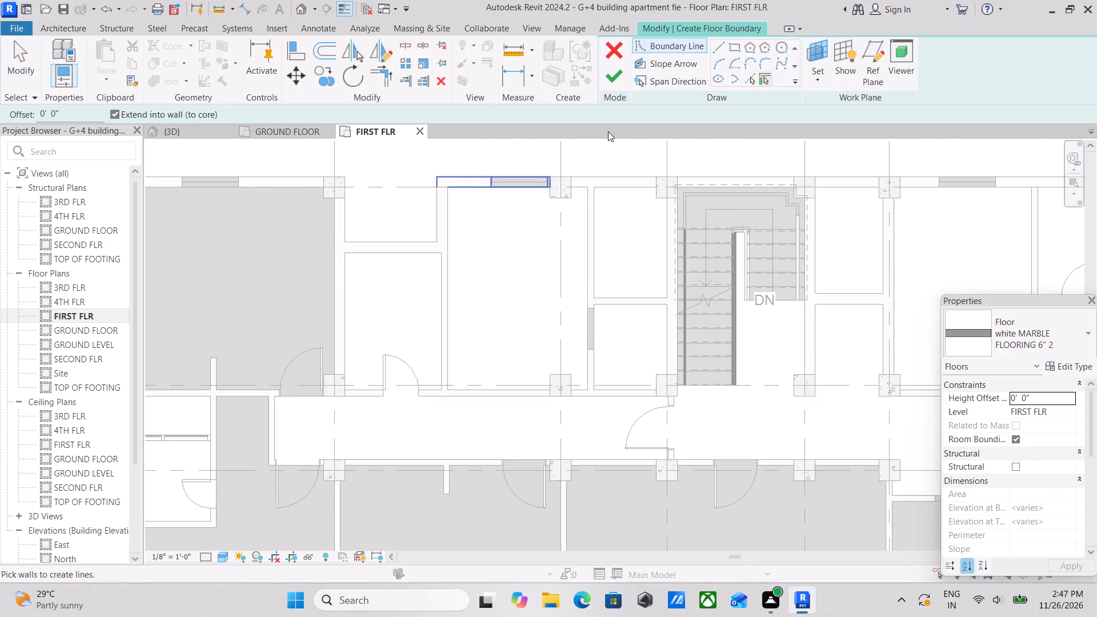
click(720, 45)
scroll(225, 402, up, 2)
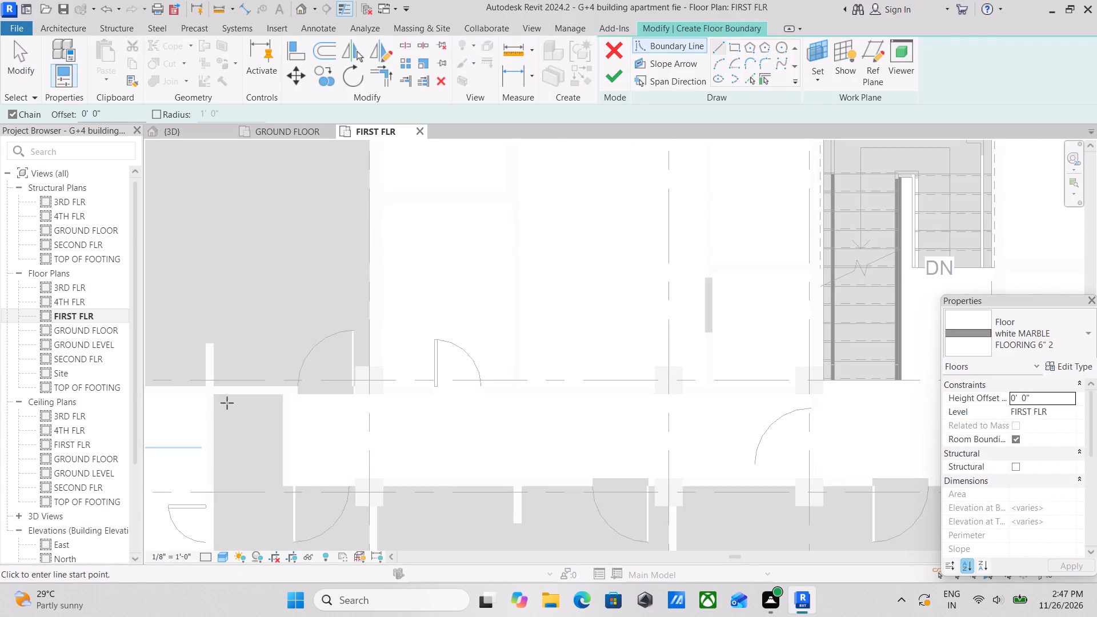
scroll(287, 439, up, 4)
scroll(289, 365, up, 4)
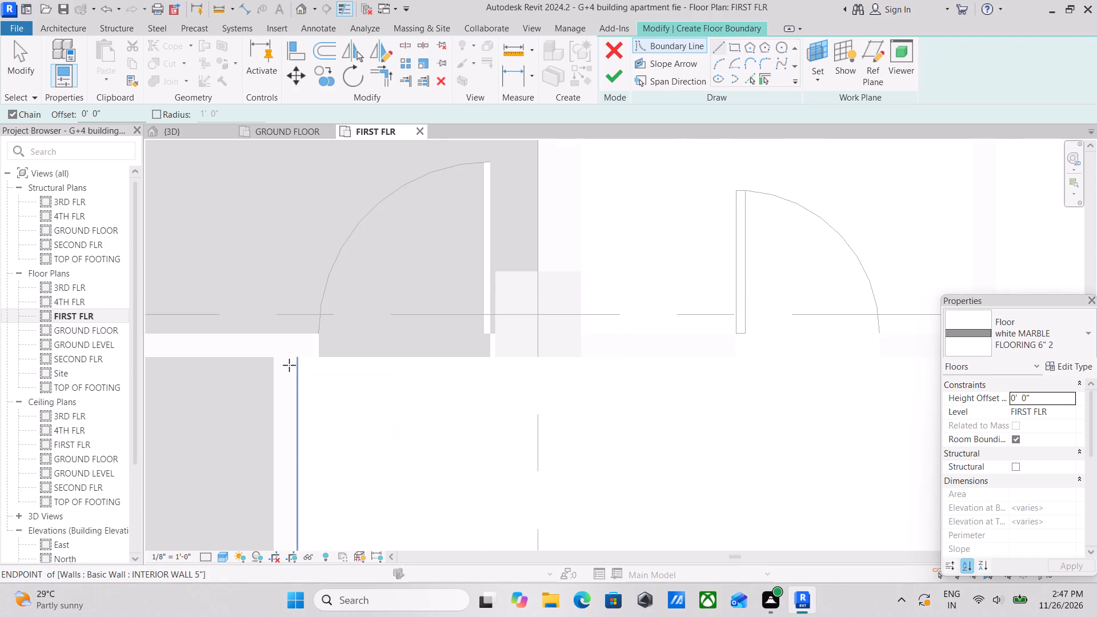
click(297, 358)
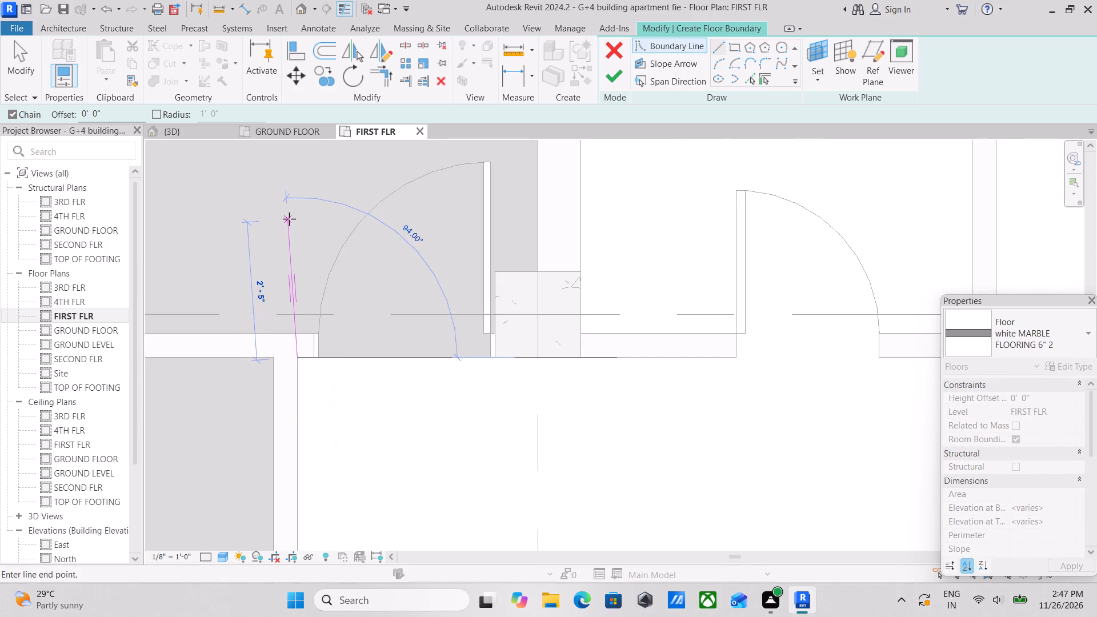
scroll(299, 432, down, 1)
middle_drag(299, 432, 321, 229)
scroll(318, 387, up, 3)
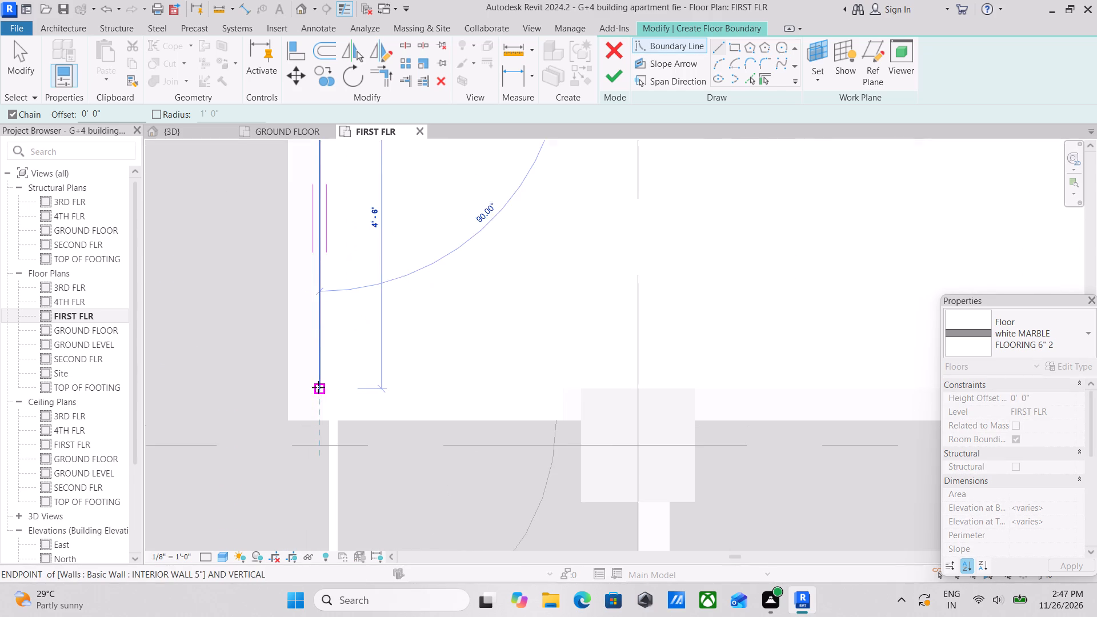
click(320, 392)
Carry the corridor boundary around the adjacent 36" x 84" door opening, through the wall thickness, across the opening and back to the corridor face.
scroll(320, 392, up, 3)
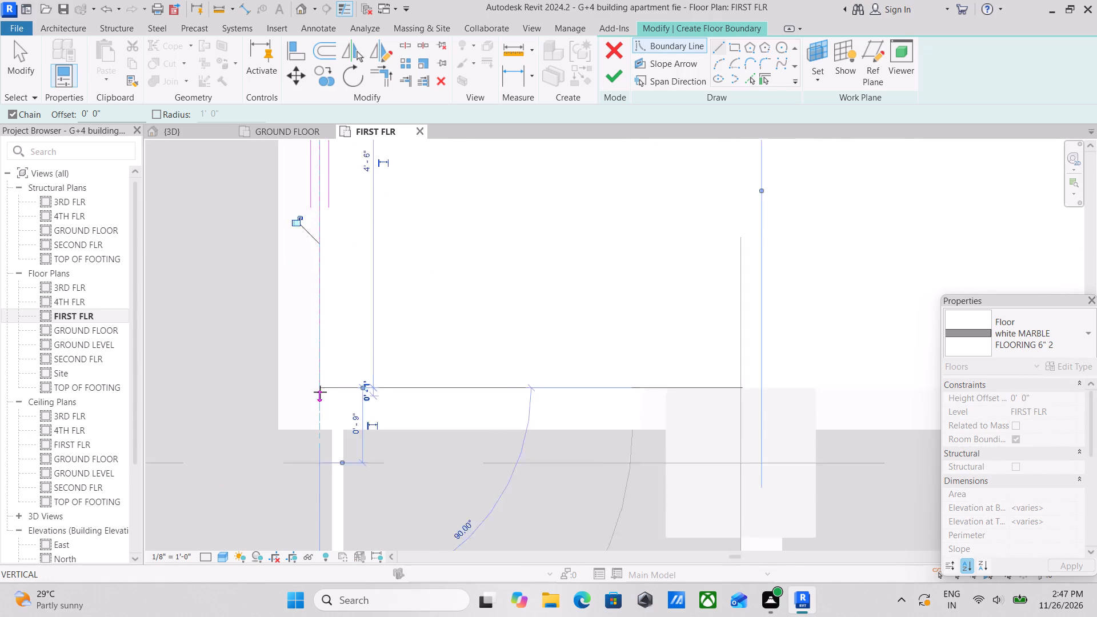
scroll(320, 392, up, 1)
click(334, 388)
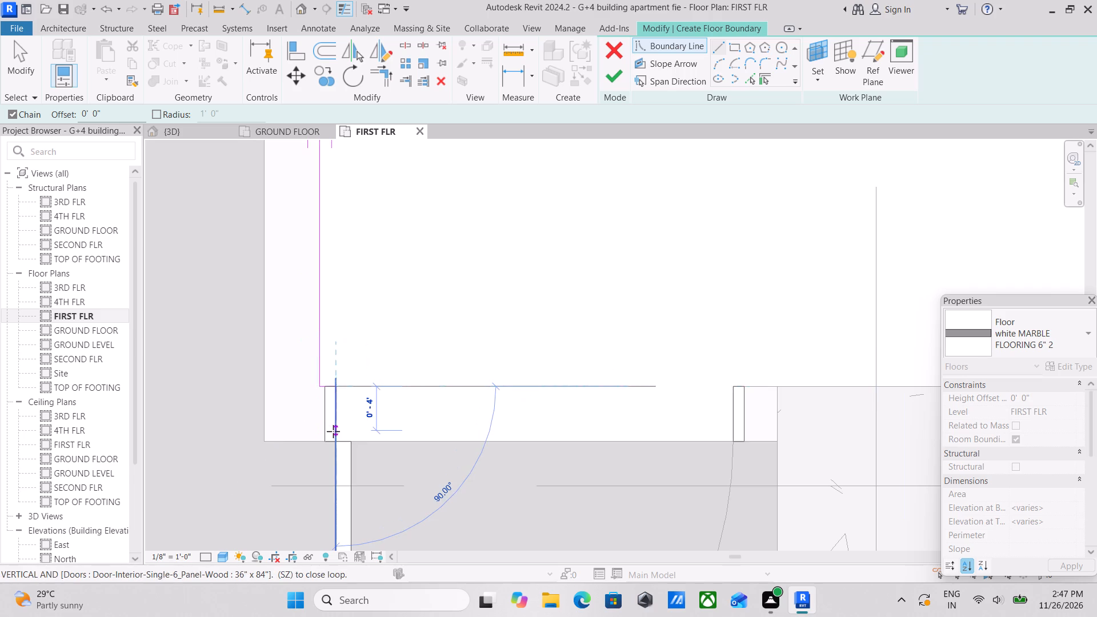
click(338, 439)
middle_drag(437, 426, 179, 387)
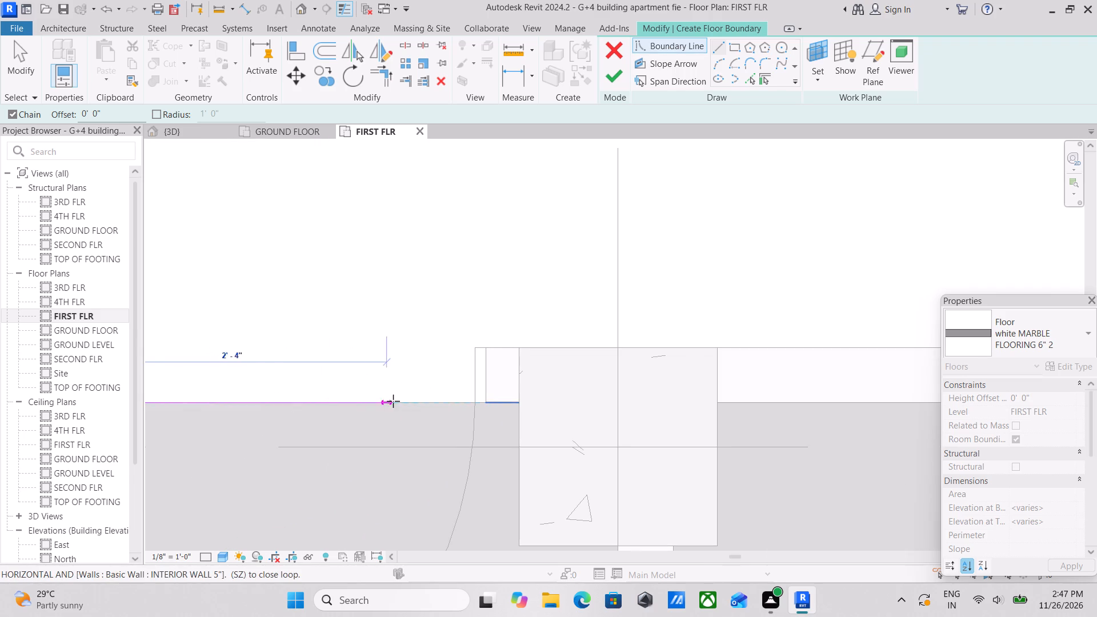
click(474, 402)
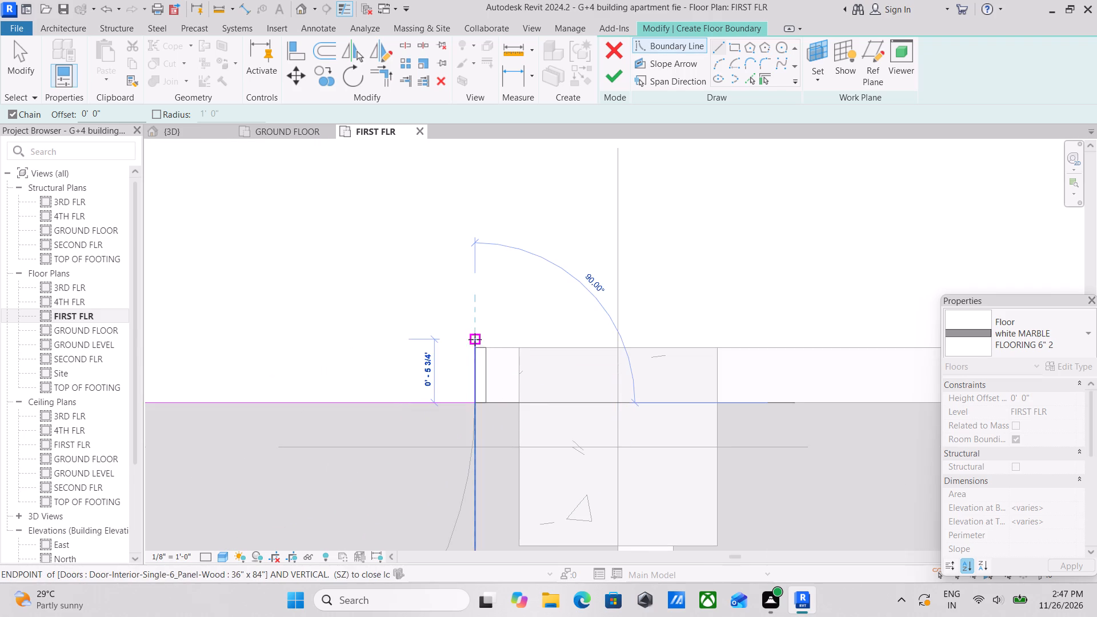
click(478, 347)
Extend the corridor's floor boundary along the 5" interior wall face past the next door to the wall stub beside the corridor's cross door.
middle_drag(563, 343, 255, 334)
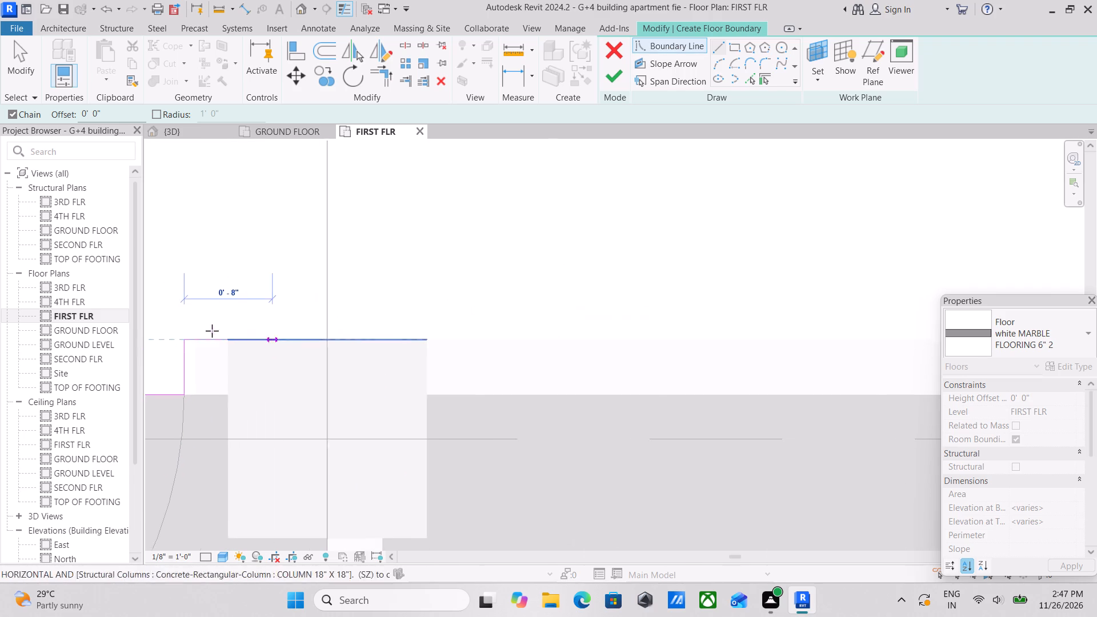
scroll(380, 329, down, 2)
middle_drag(380, 329, 146, 326)
scroll(357, 346, down, 1)
middle_drag(357, 346, 115, 354)
scroll(302, 332, down, 4)
scroll(421, 321, down, 5)
middle_drag(421, 321, 353, 353)
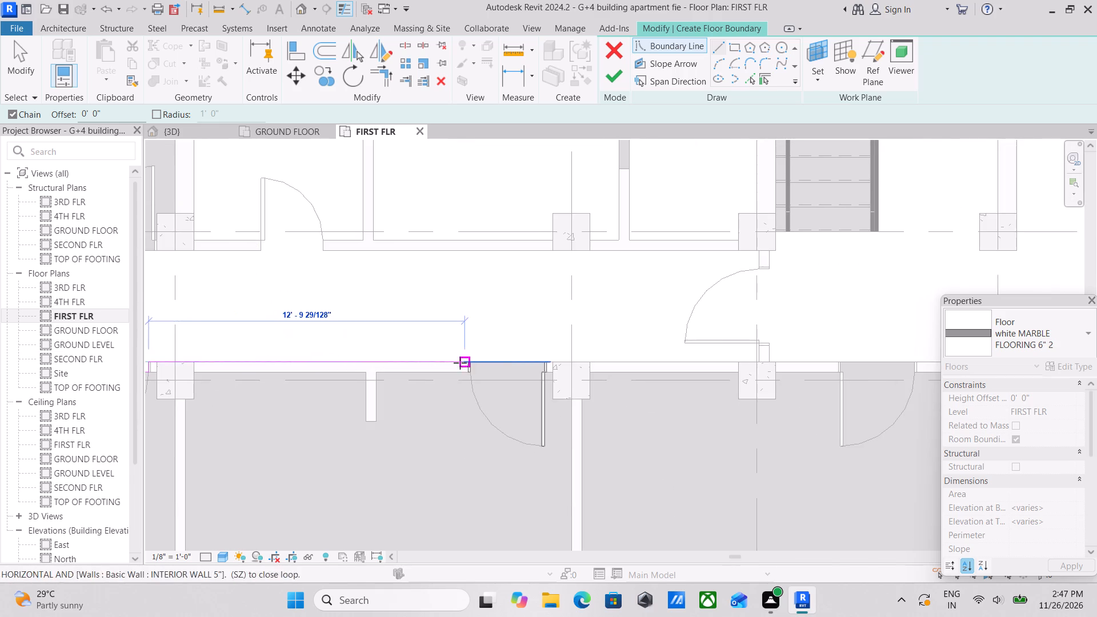
middle_drag(461, 363, 383, 385)
scroll(402, 386, up, 3)
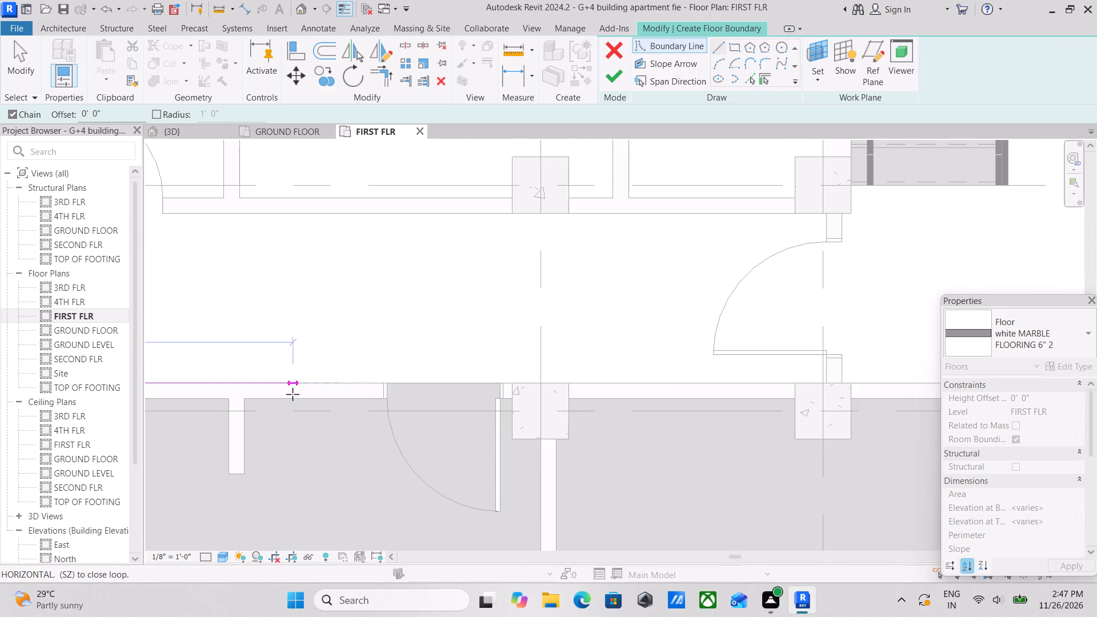
middle_drag(287, 400, 579, 387)
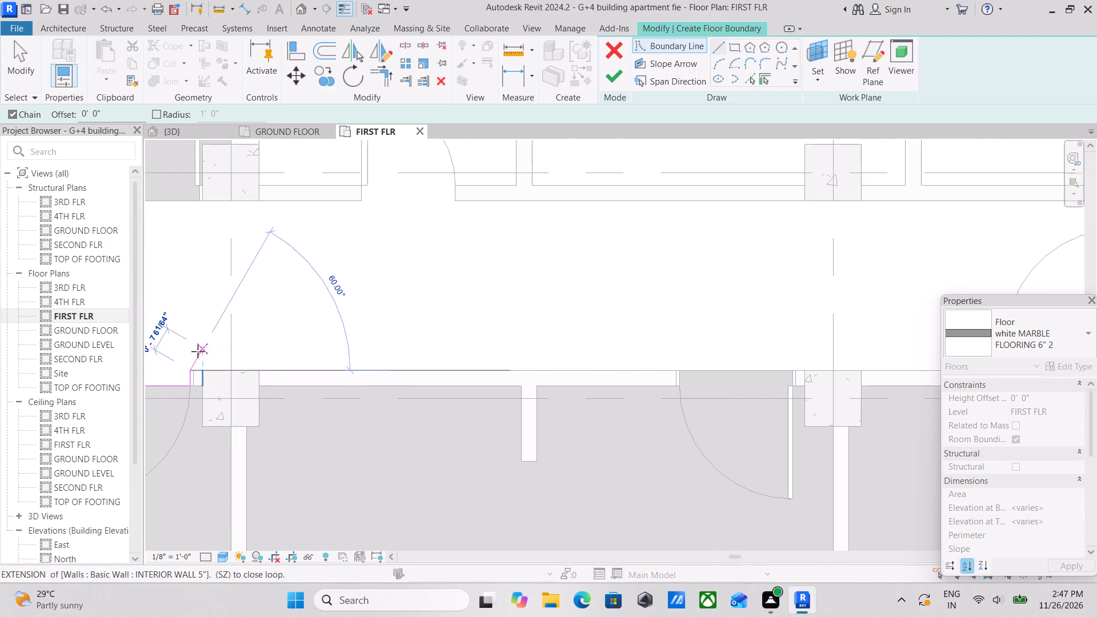
scroll(248, 342, down, 2)
middle_drag(249, 342, 345, 370)
scroll(346, 369, down, 5)
middle_drag(346, 369, 334, 404)
scroll(341, 373, up, 1)
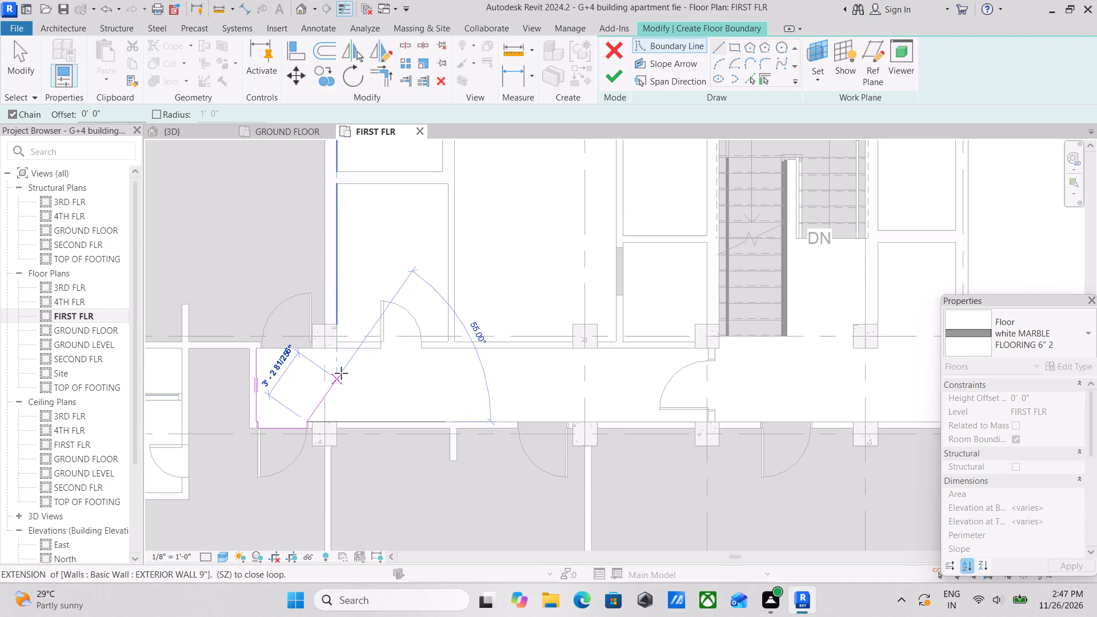
middle_drag(341, 373, 329, 406)
scroll(329, 406, down, 1)
middle_drag(329, 406, 307, 440)
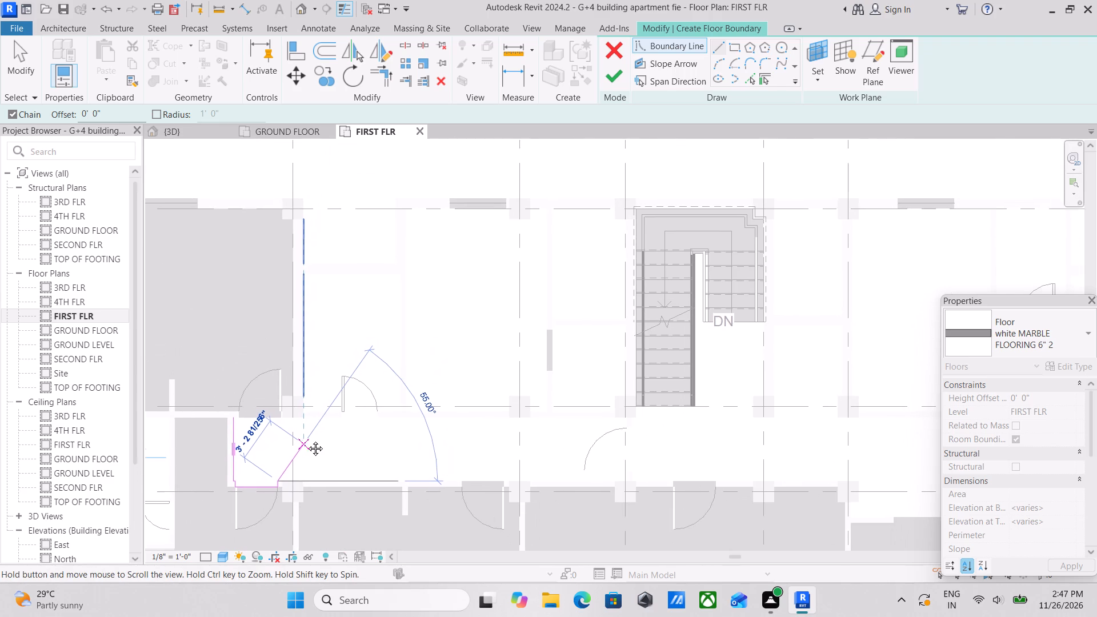
middle_drag(307, 440, 310, 442)
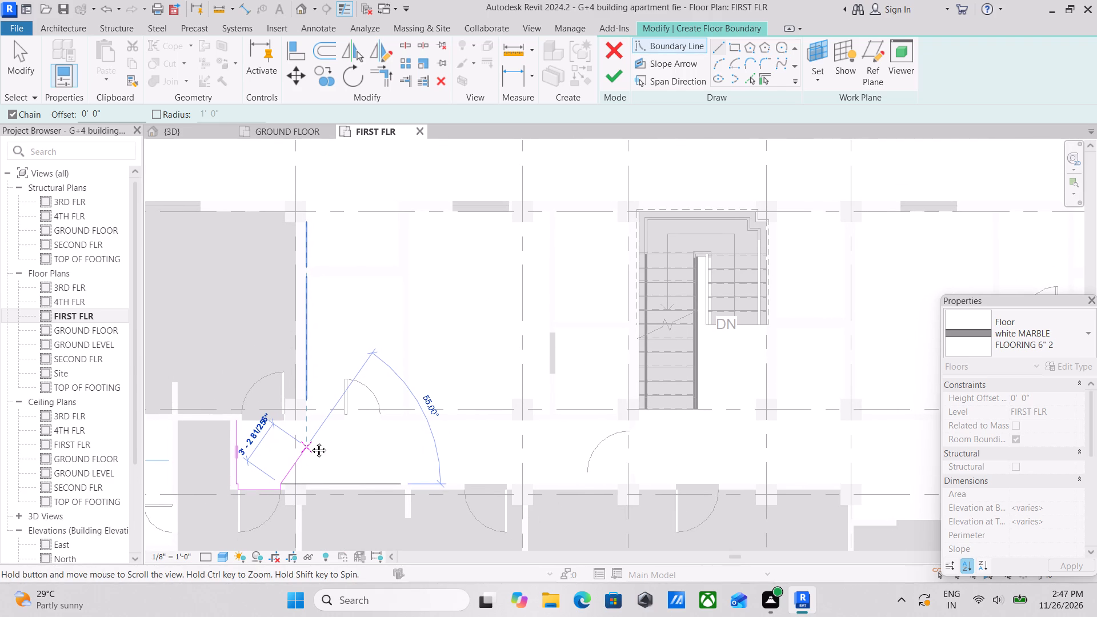
middle_drag(310, 442, 438, 334)
scroll(476, 372, up, 4)
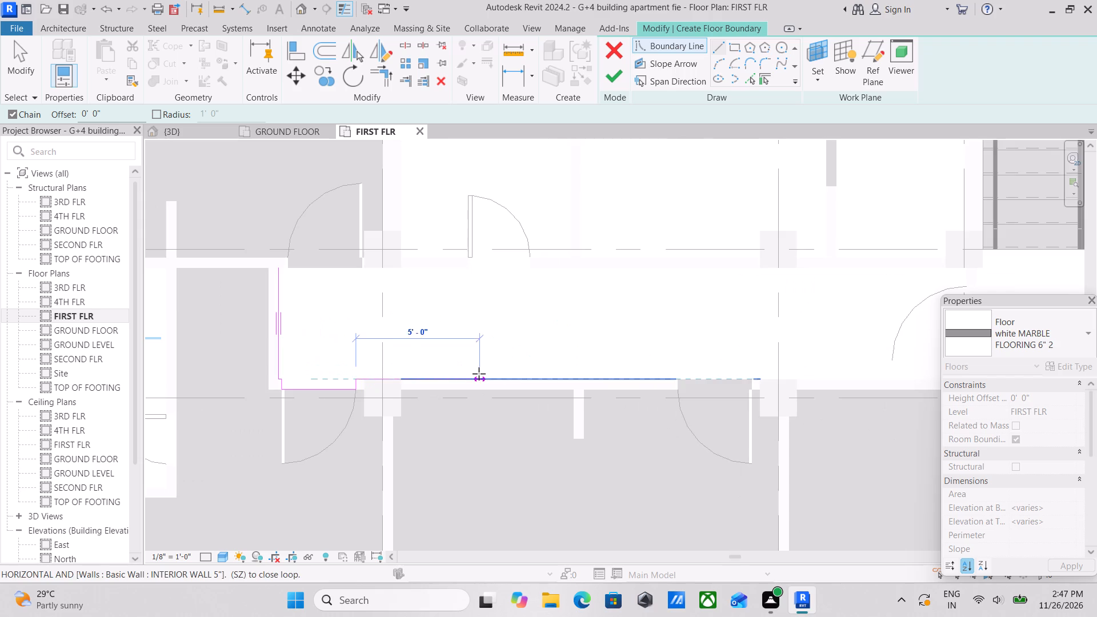
middle_drag(521, 368, 345, 395)
scroll(482, 406, up, 3)
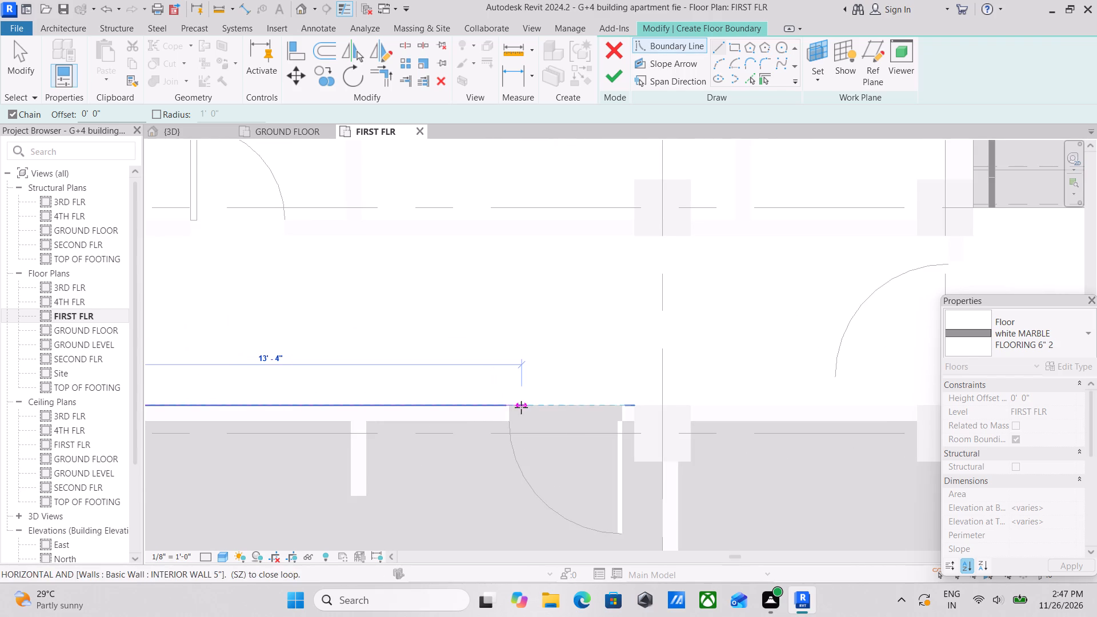
middle_drag(521, 407, 491, 407)
scroll(486, 405, up, 3)
scroll(499, 399, down, 1)
middle_drag(500, 399, 378, 391)
middle_drag(495, 389, 435, 391)
scroll(443, 395, up, 1)
middle_drag(470, 396, 465, 396)
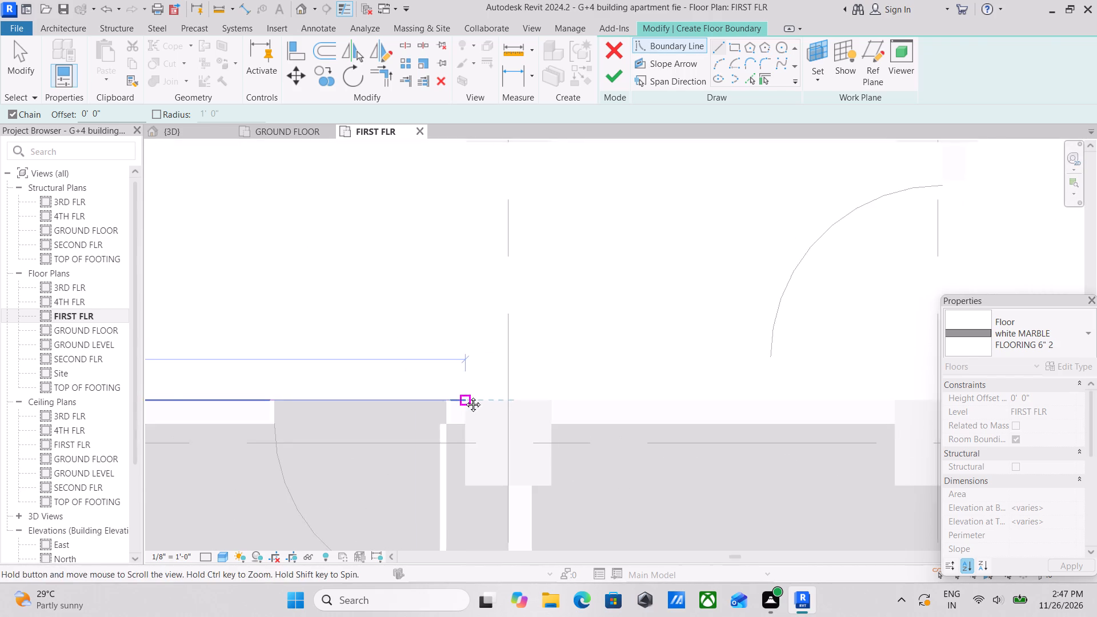
middle_drag(465, 396, 391, 401)
middle_drag(503, 394, 288, 364)
middle_drag(443, 357, 271, 364)
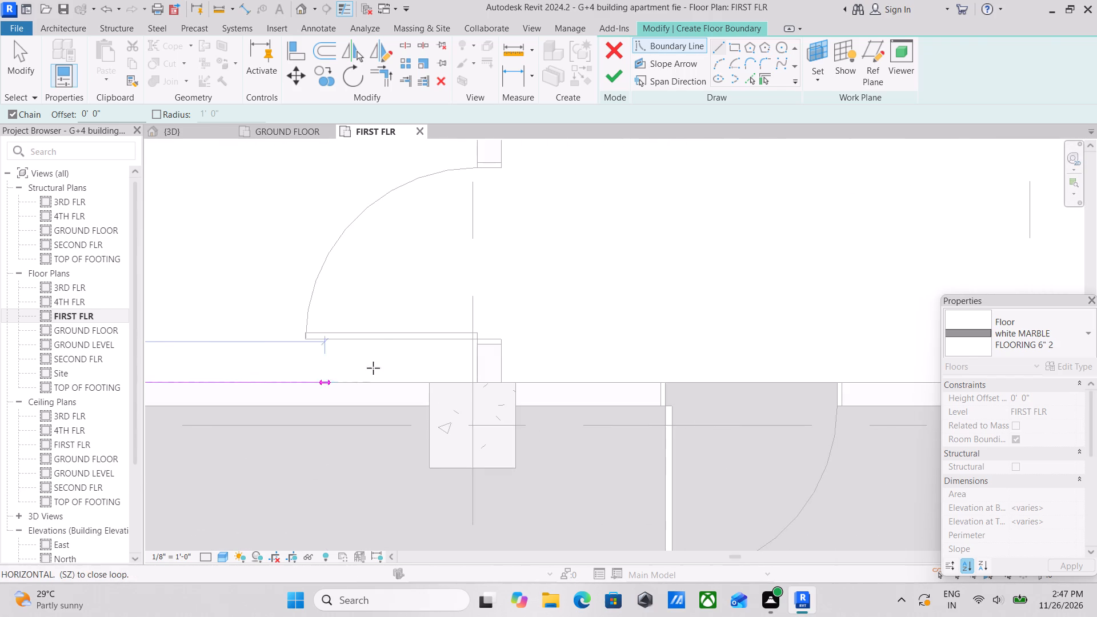
scroll(433, 368, down, 2)
middle_drag(433, 368, 331, 384)
scroll(376, 384, up, 2)
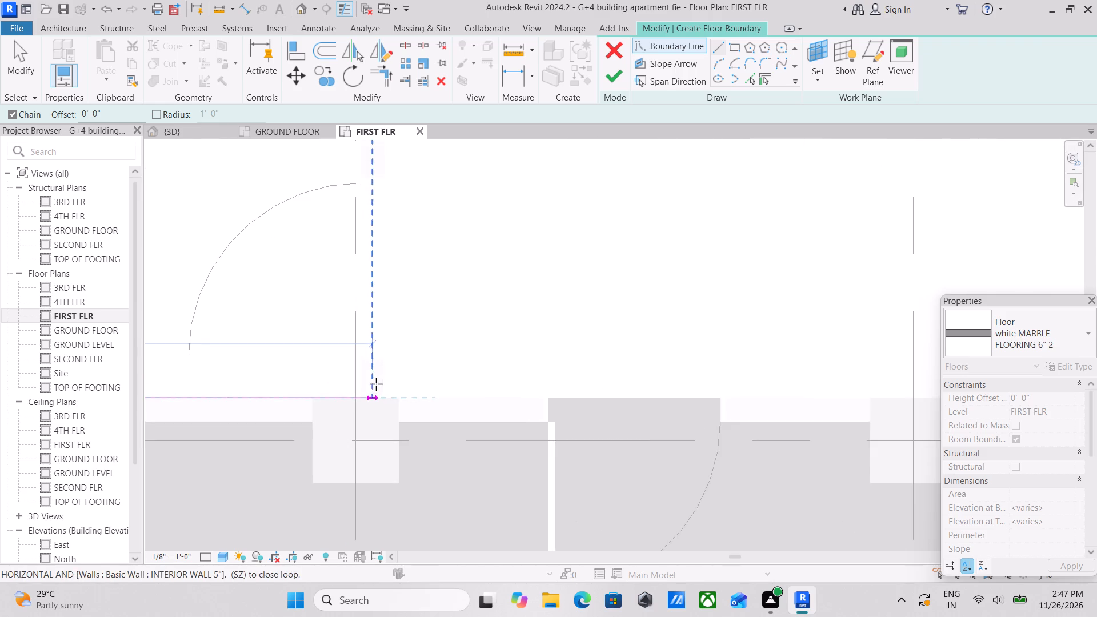
scroll(362, 384, up, 5)
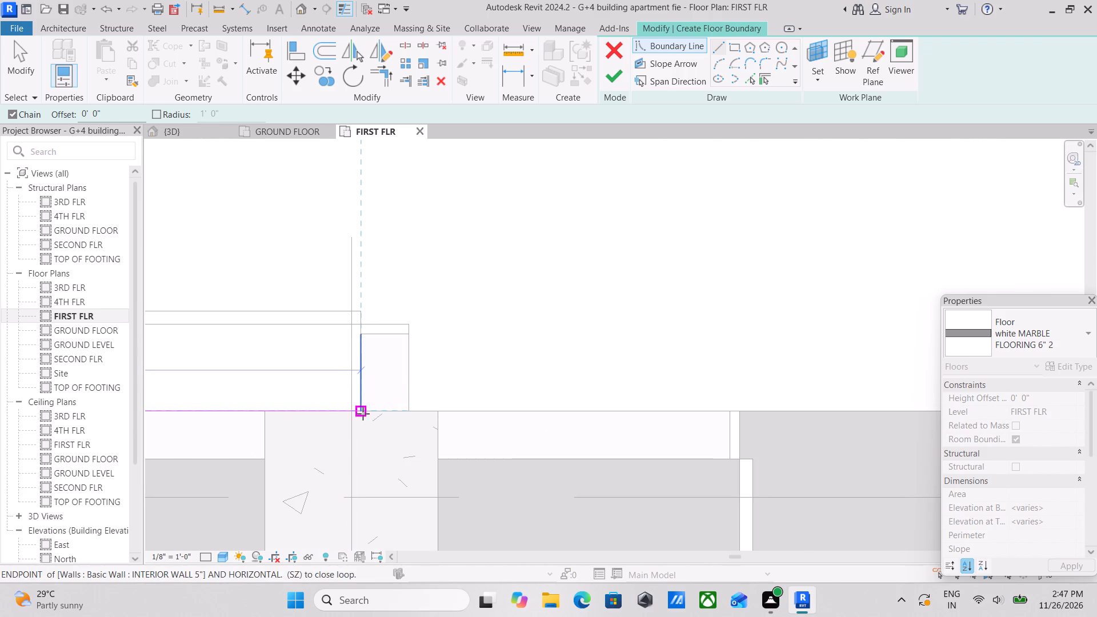
click(363, 414)
Trace the boundary around the wall stub at the cross door: 9" out, 5" across its end, and back to the corridor wall face.
click(361, 329)
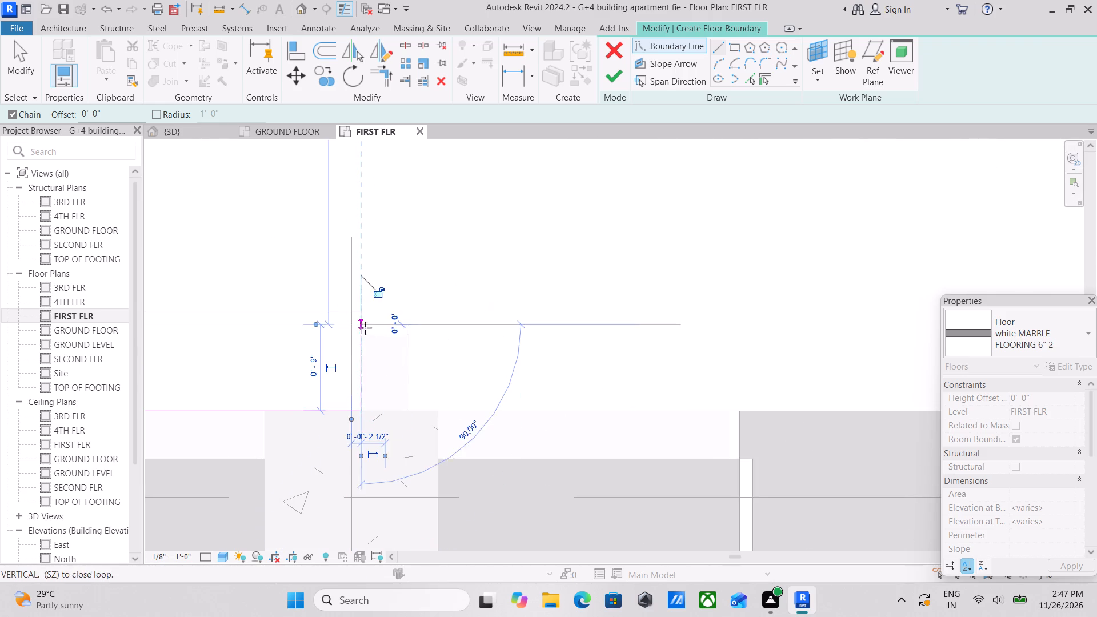
click(410, 324)
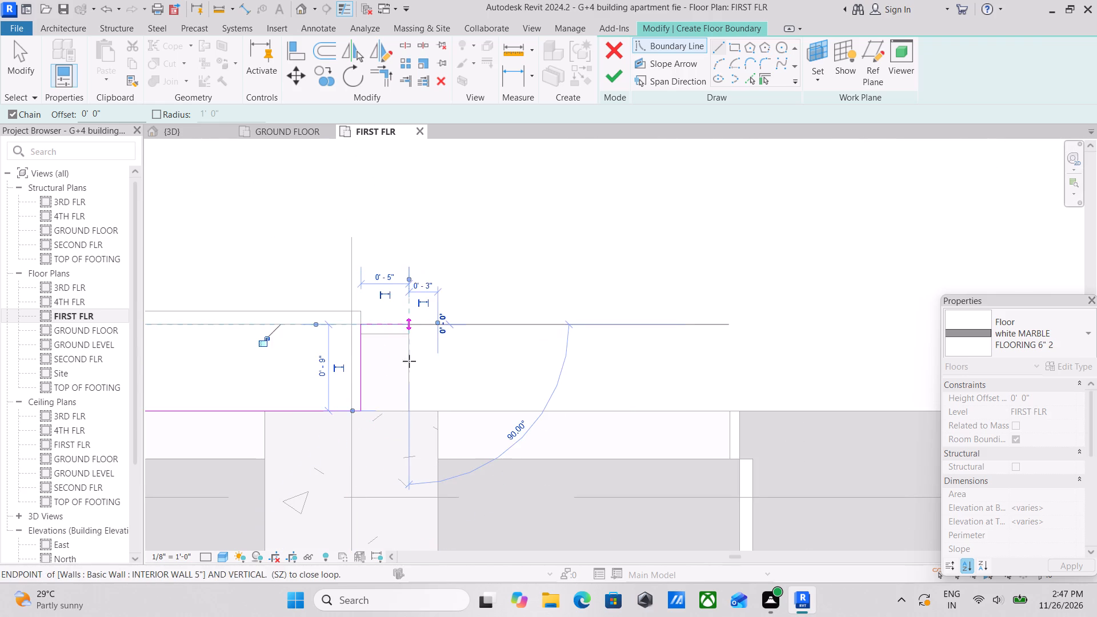
click(408, 412)
Continue the boundary straight along the corridor wall face, past the next door, to the column corner where the windowed recess begins.
middle_drag(467, 412, 190, 408)
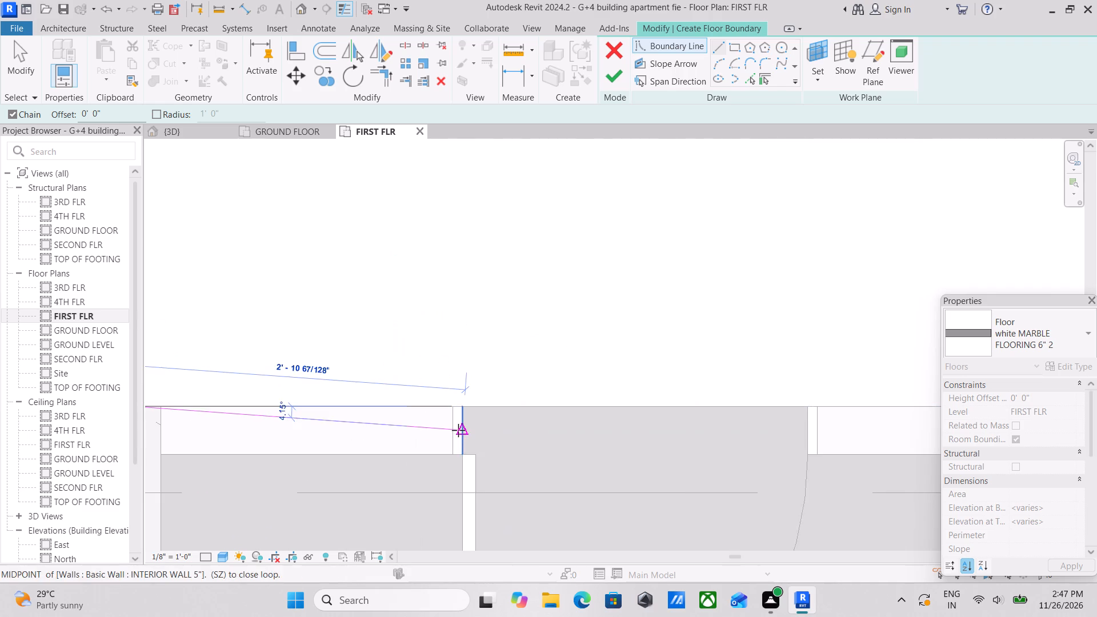
middle_drag(454, 428, 257, 426)
scroll(398, 391, down, 3)
middle_drag(398, 391, 201, 395)
scroll(228, 391, down, 5)
scroll(287, 384, down, 4)
middle_drag(338, 377, 185, 384)
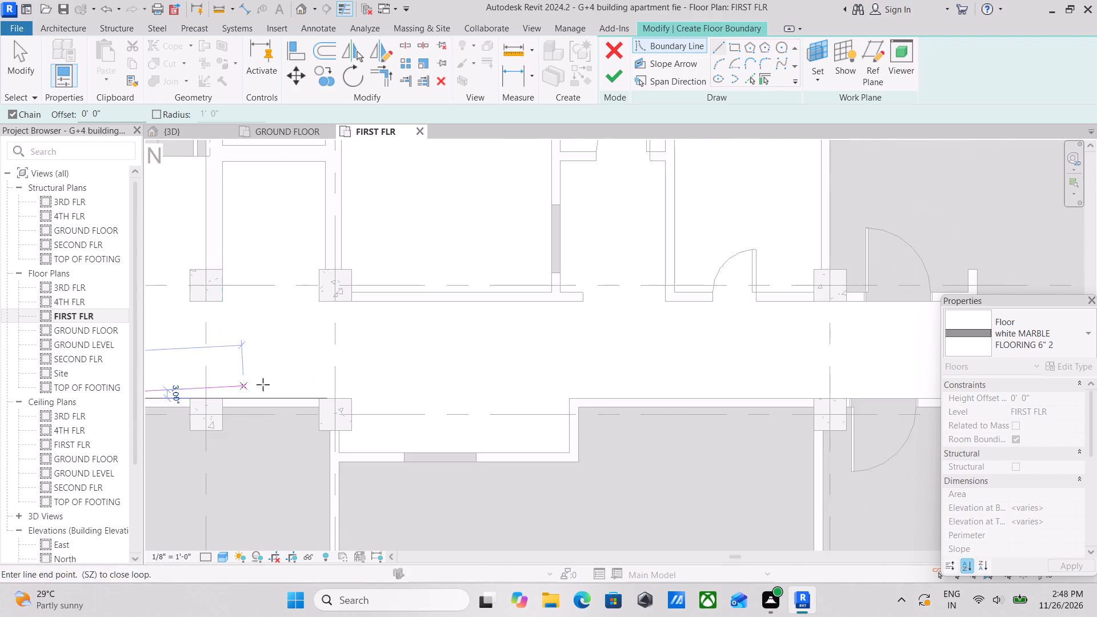
scroll(338, 392, up, 2)
click(354, 398)
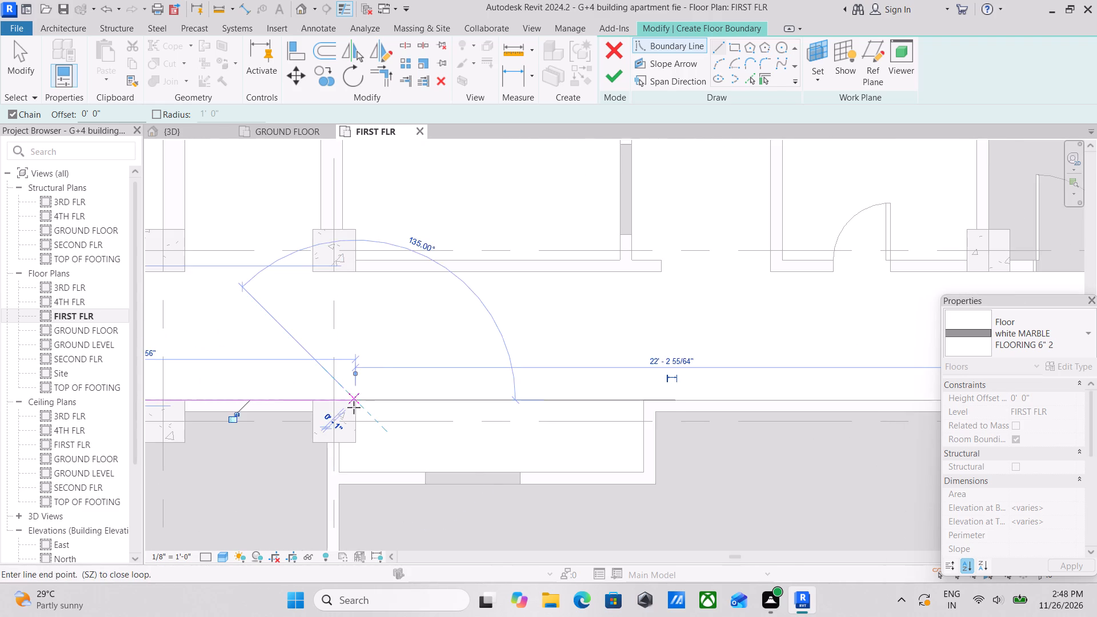
Wrap the boundary around the recess column, 7" back along its inner face, then 1'-0 1/2" down the side wall to the window wall.
scroll(353, 416, up, 5)
click(357, 466)
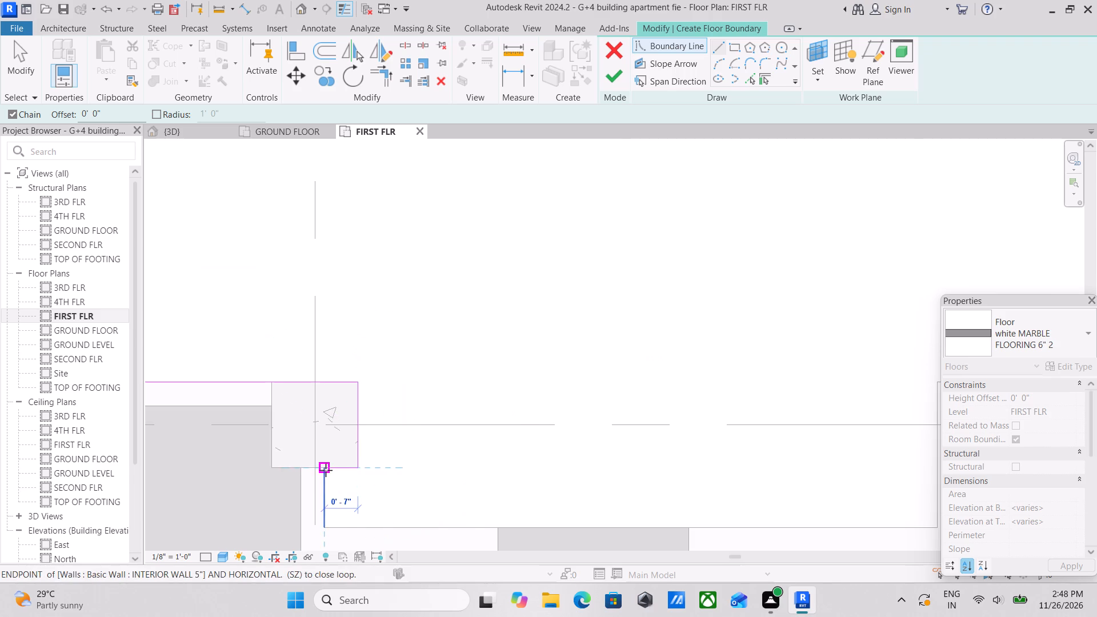
click(326, 470)
middle_drag(326, 470, 322, 363)
click(321, 425)
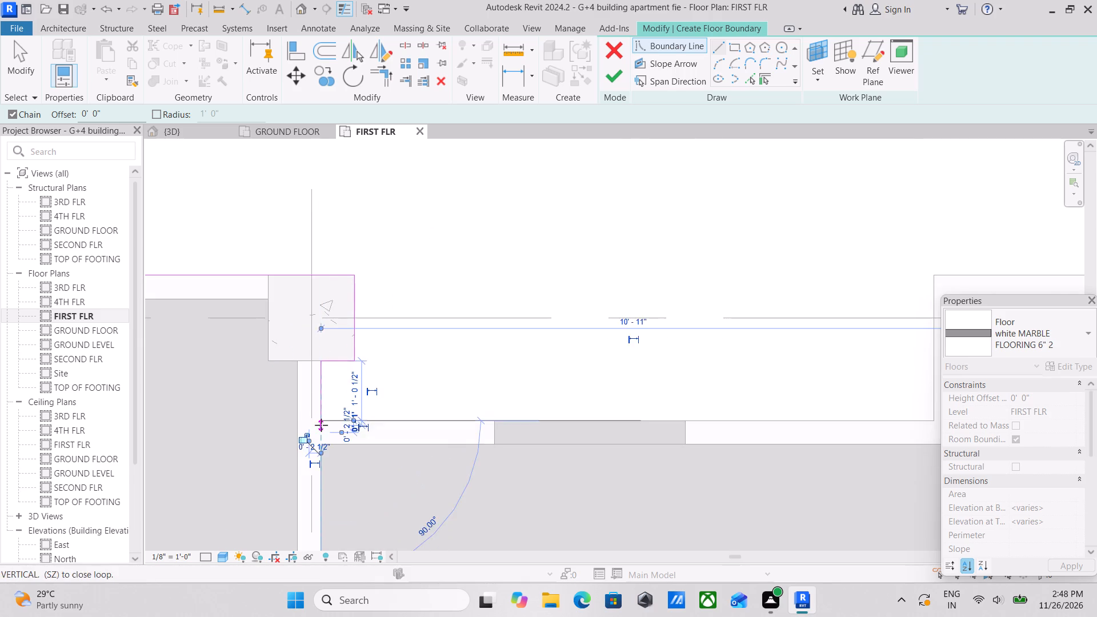
Draw the boundary 10'-11" along the recess's window wall and back along its far side wall to the corridor face.
middle_drag(354, 422, 195, 424)
middle_drag(347, 420, 65, 419)
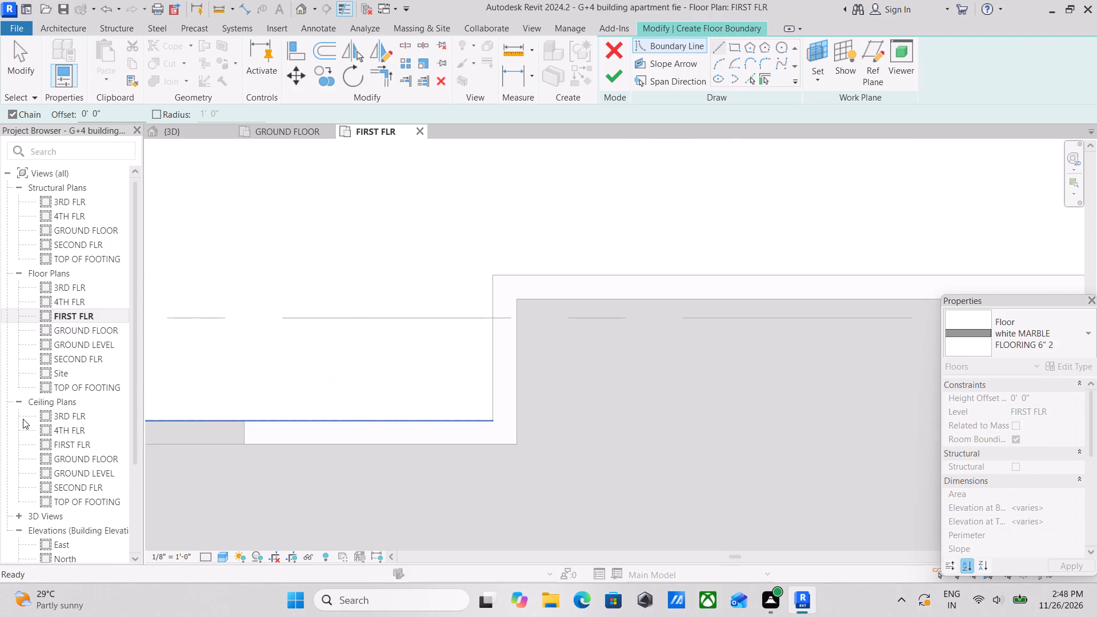
scroll(238, 424, down, 11)
middle_drag(278, 409, 180, 396)
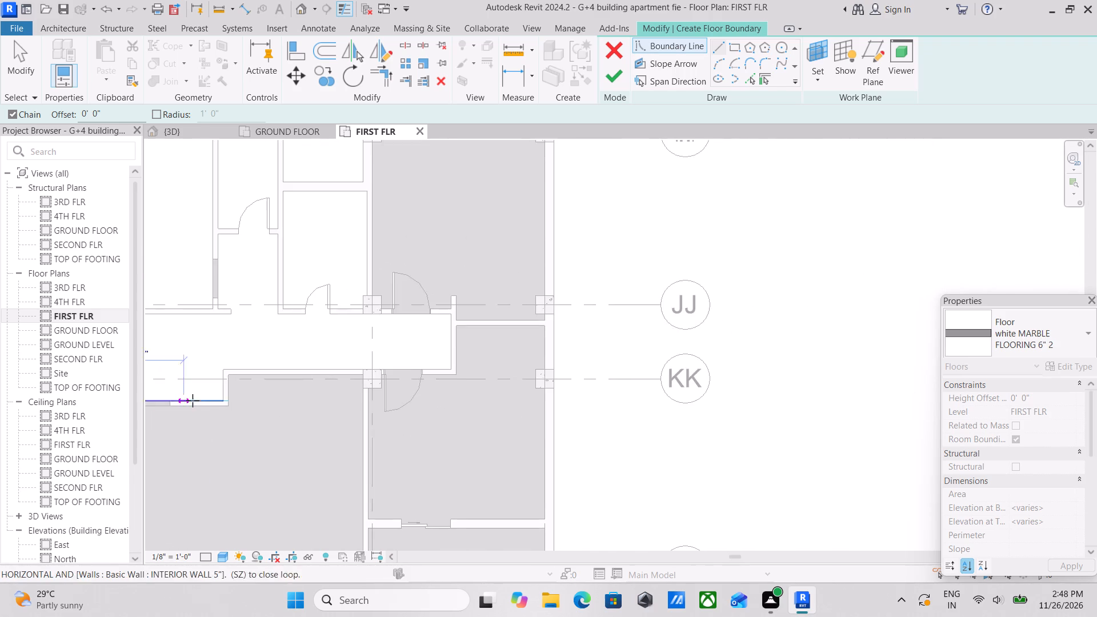
scroll(203, 405, up, 5)
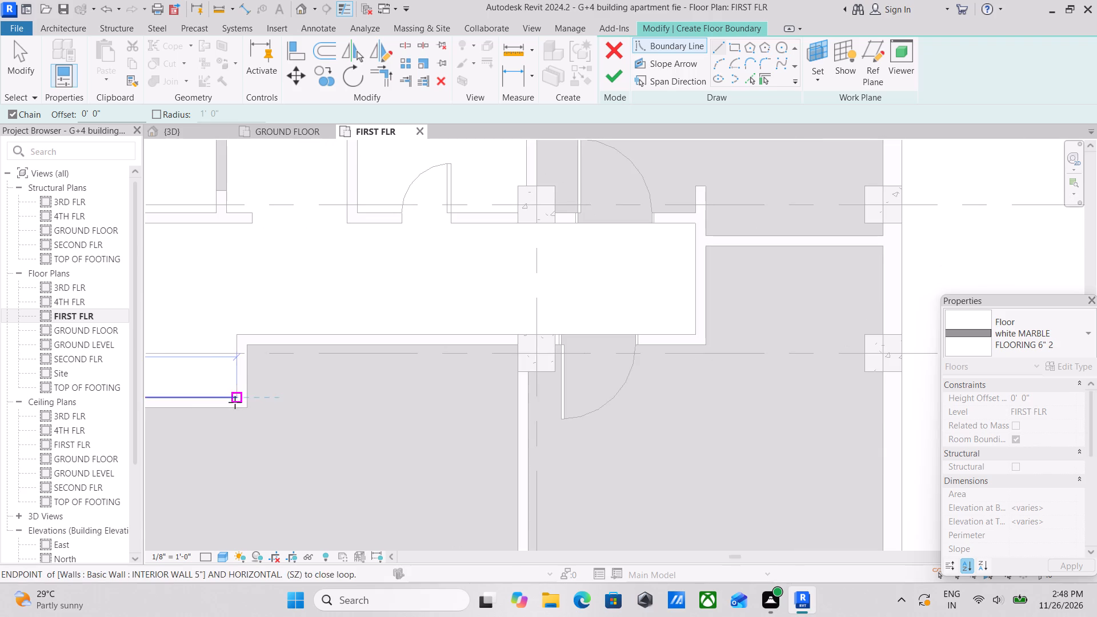
click(235, 402)
click(238, 332)
Run the boundary about 18'-6" along the corridor face to the far end wall, then 4'-6" across the corridor end.
middle_drag(263, 331, 0, 372)
scroll(163, 372, down, 2)
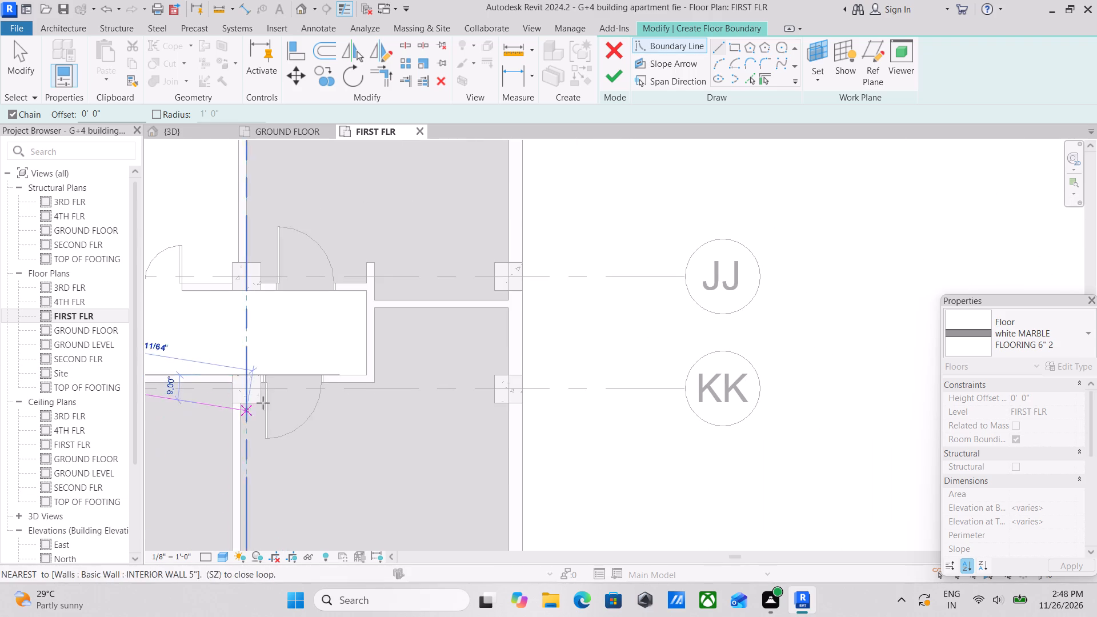
scroll(264, 402, down, 2)
middle_drag(265, 402, 620, 375)
scroll(567, 349, up, 6)
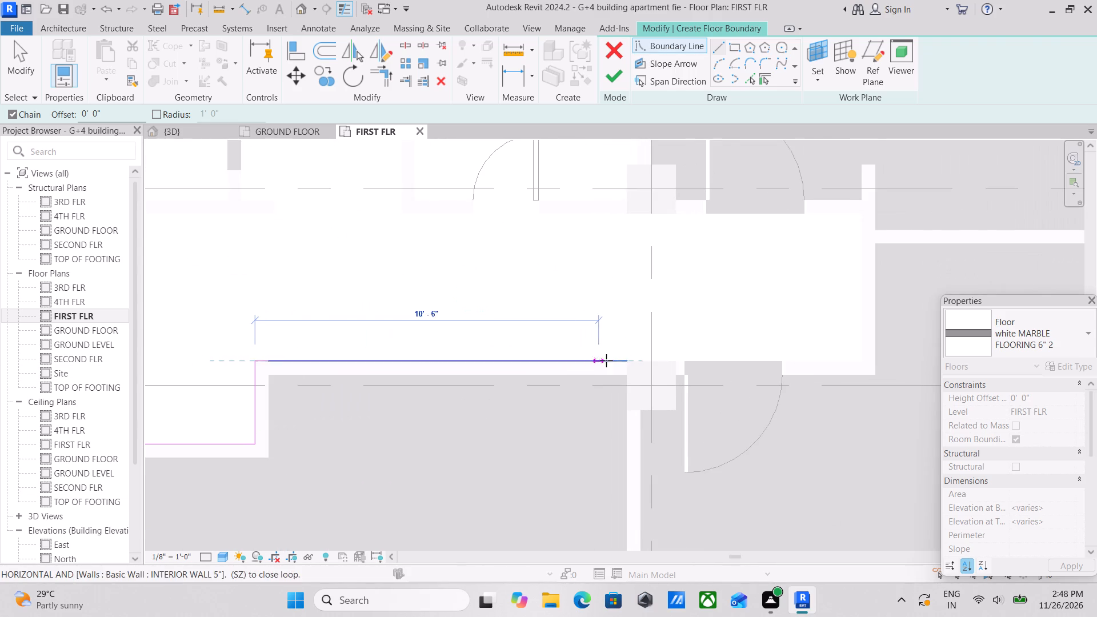
middle_drag(680, 365, 611, 414)
scroll(596, 413, up, 3)
middle_drag(700, 405, 489, 472)
click(682, 470)
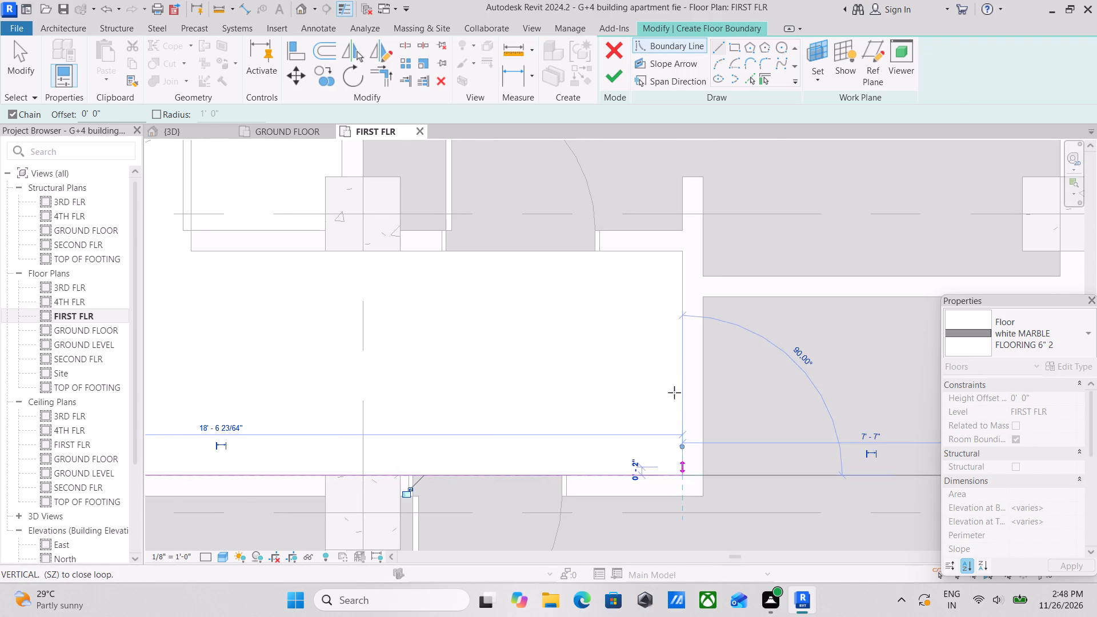
middle_drag(672, 367, 686, 464)
click(700, 346)
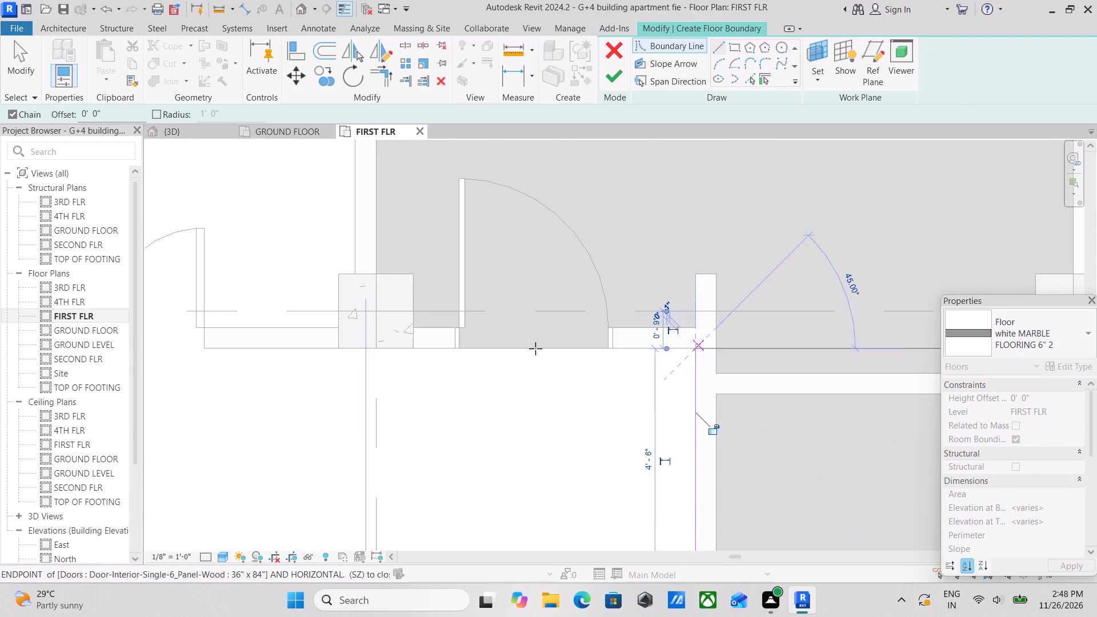
Return the boundary along the opposite corridor wall, past both doors, to the wall corner at the side passage opening.
middle_drag(484, 355, 578, 391)
middle_drag(425, 390, 551, 402)
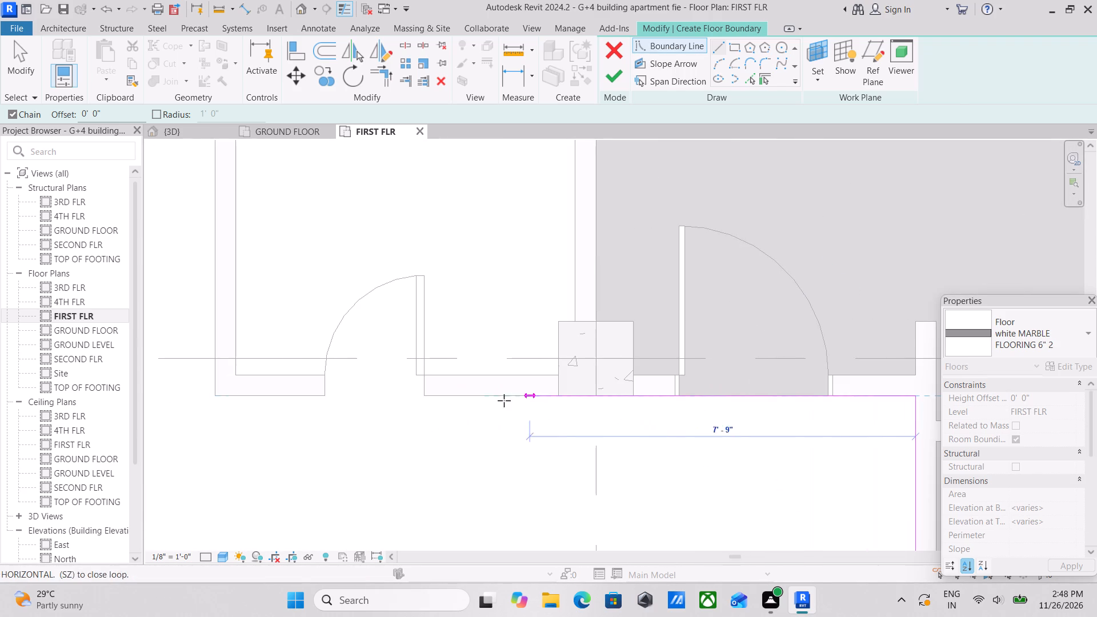
scroll(425, 398, down, 1)
middle_drag(425, 398, 590, 407)
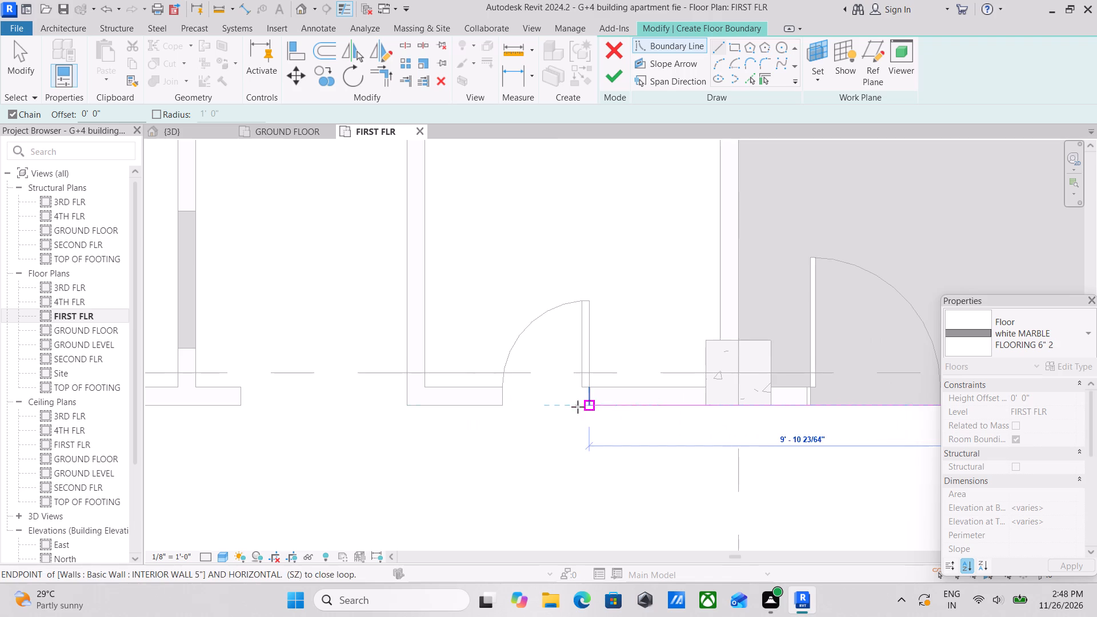
scroll(418, 405, down, 6)
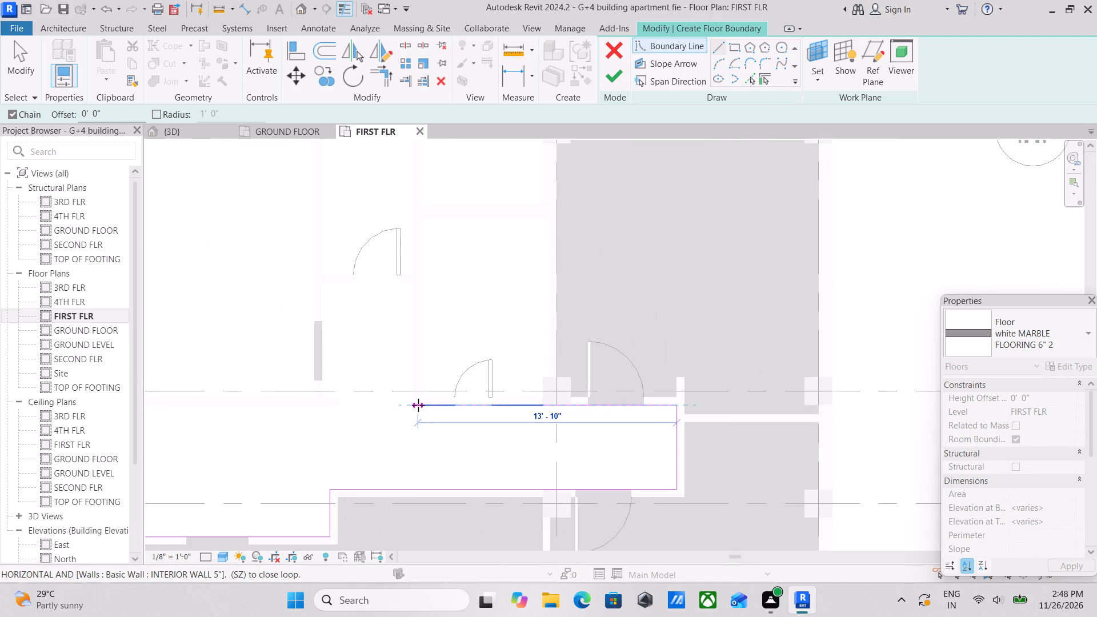
scroll(418, 405, down, 3)
scroll(418, 405, up, 2)
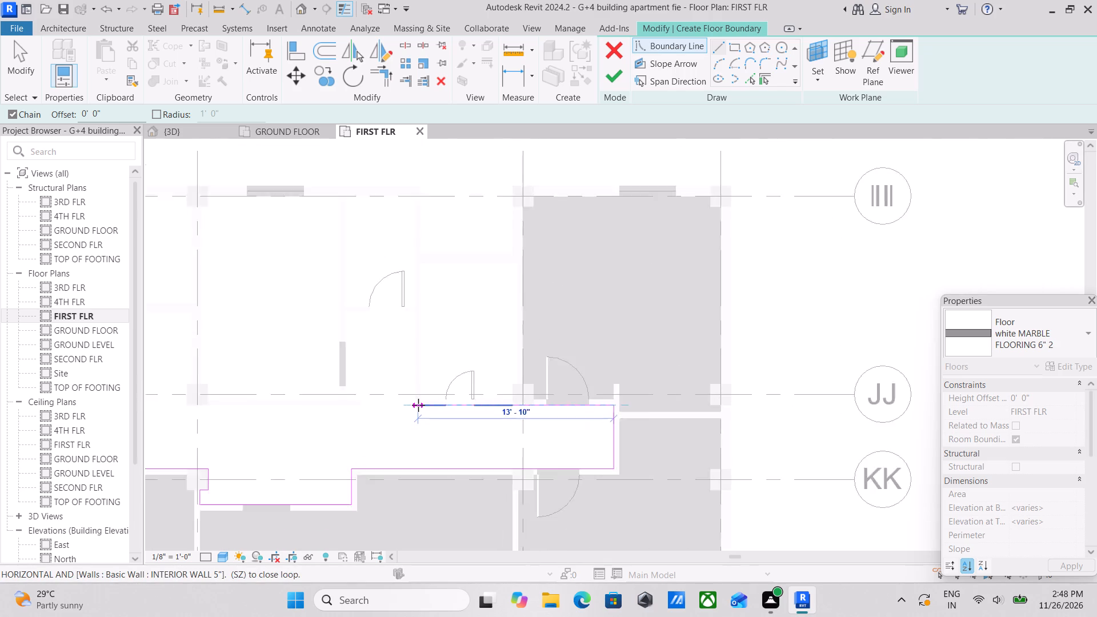
scroll(418, 405, up, 4)
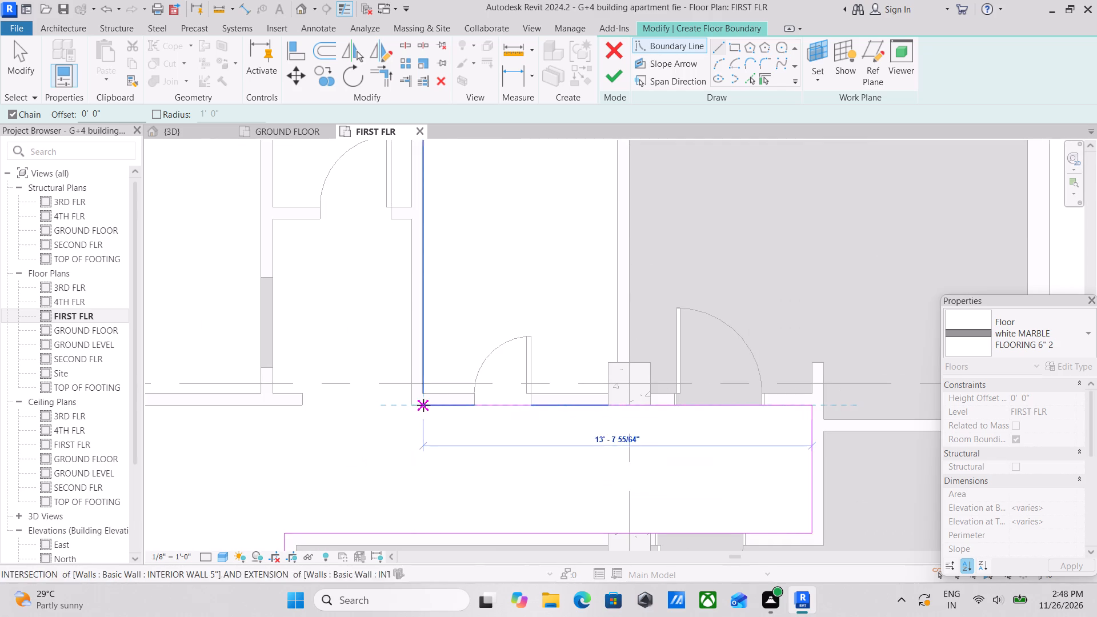
click(412, 404)
Carry the boundary along the side passage wall to its door wall, then 4'-10 1/2" across to the opposite wall.
middle_drag(411, 368, 421, 491)
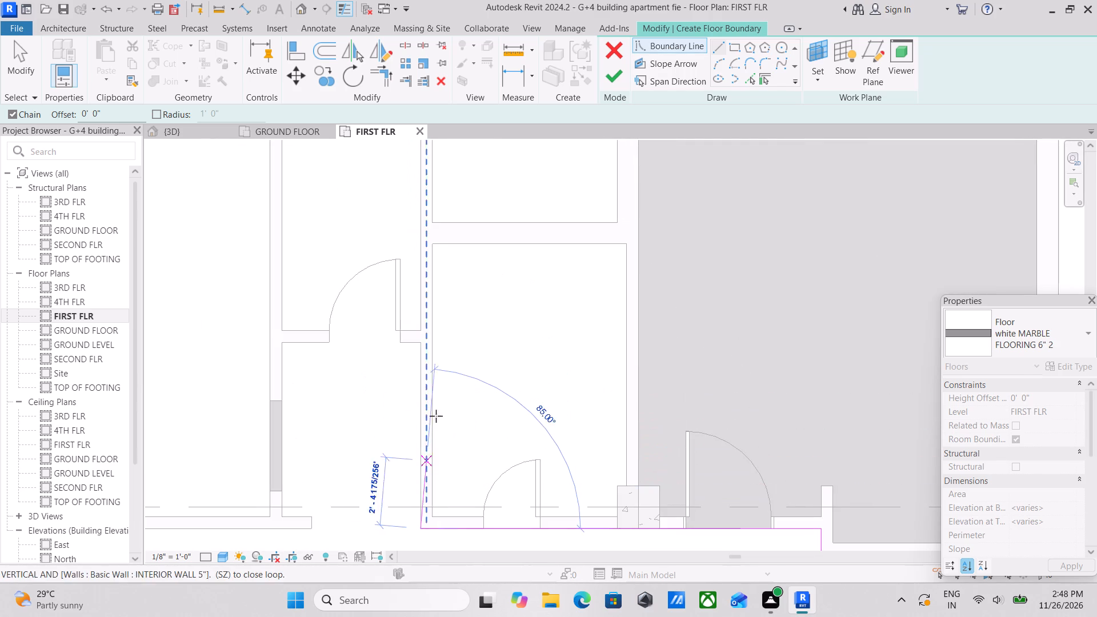
click(417, 345)
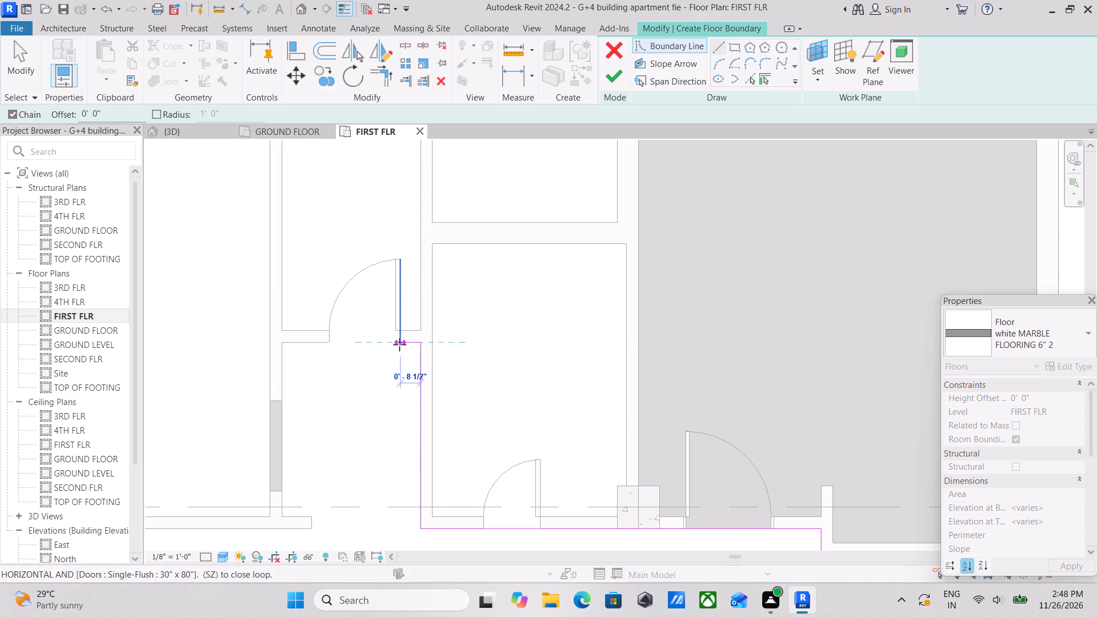
click(278, 342)
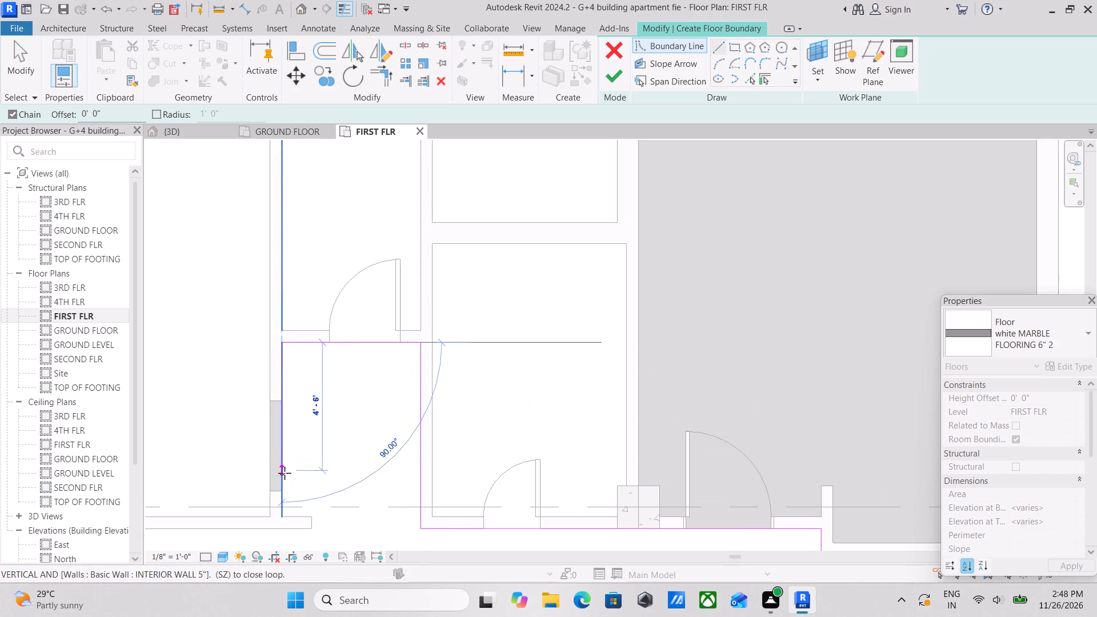
Continue the boundary 6'-1 1/2" along the side passage's opposite wall and around the wall end to the corridor face.
middle_drag(283, 501, 307, 414)
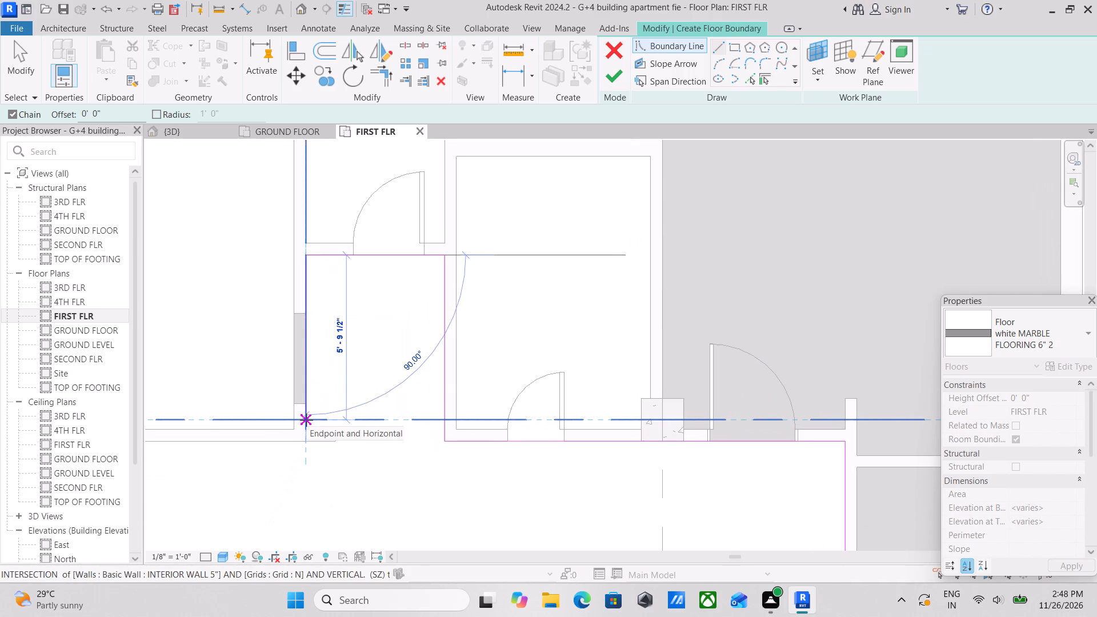
click(306, 431)
click(337, 431)
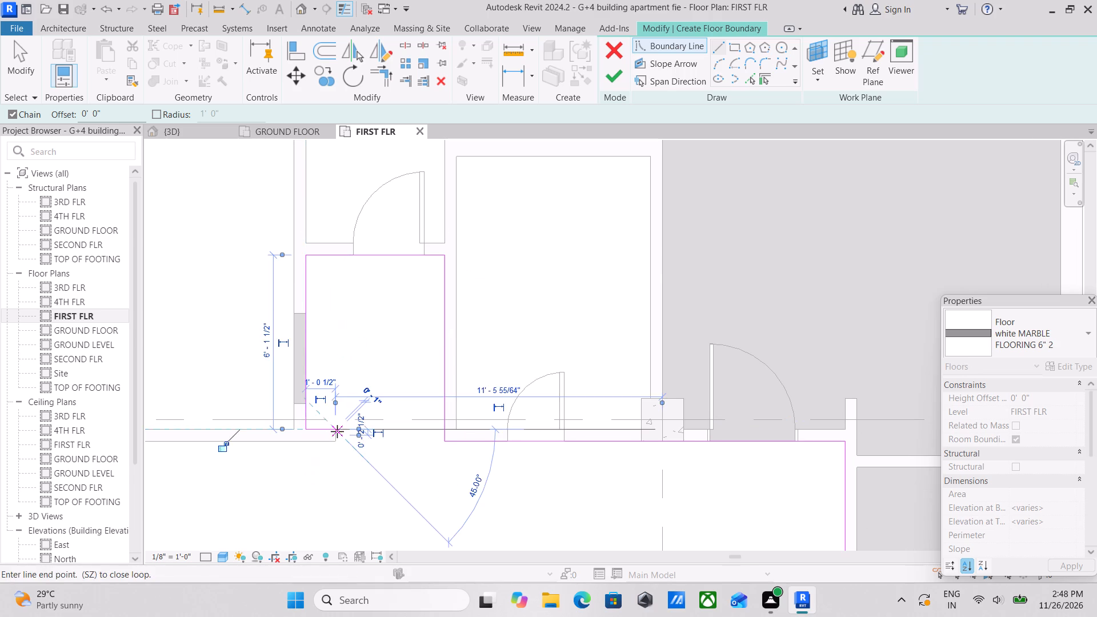
click(333, 444)
Run the boundary 12'-3" along the corridor face to the column's far corner, and around the column to the recess wall.
middle_drag(246, 444, 644, 421)
scroll(547, 435, down, 1)
middle_drag(547, 435, 683, 448)
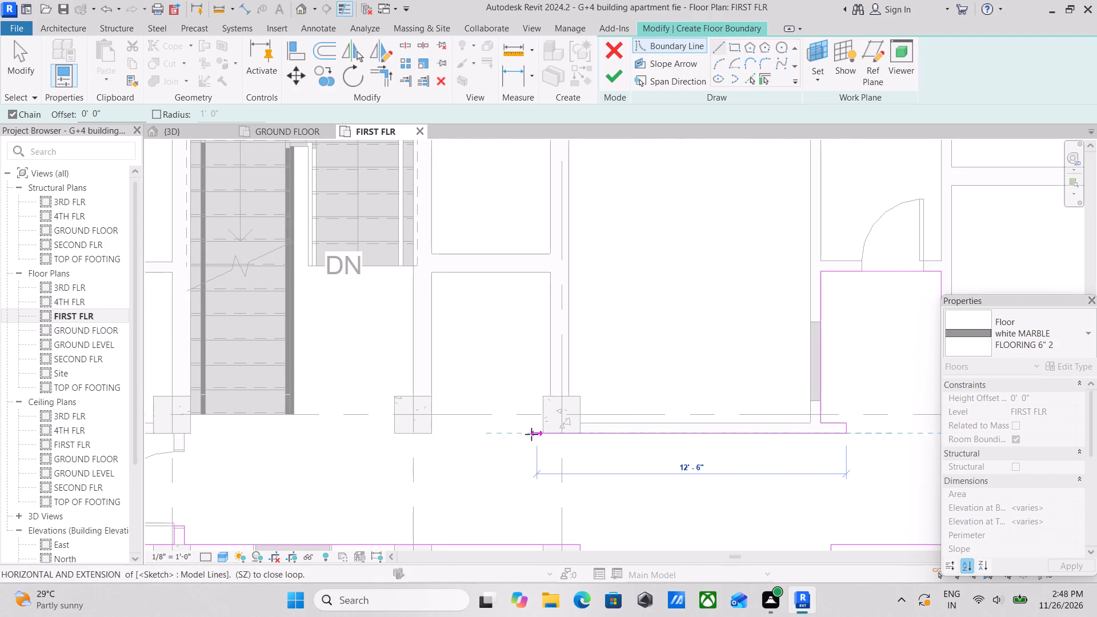
scroll(560, 447, up, 2)
click(539, 427)
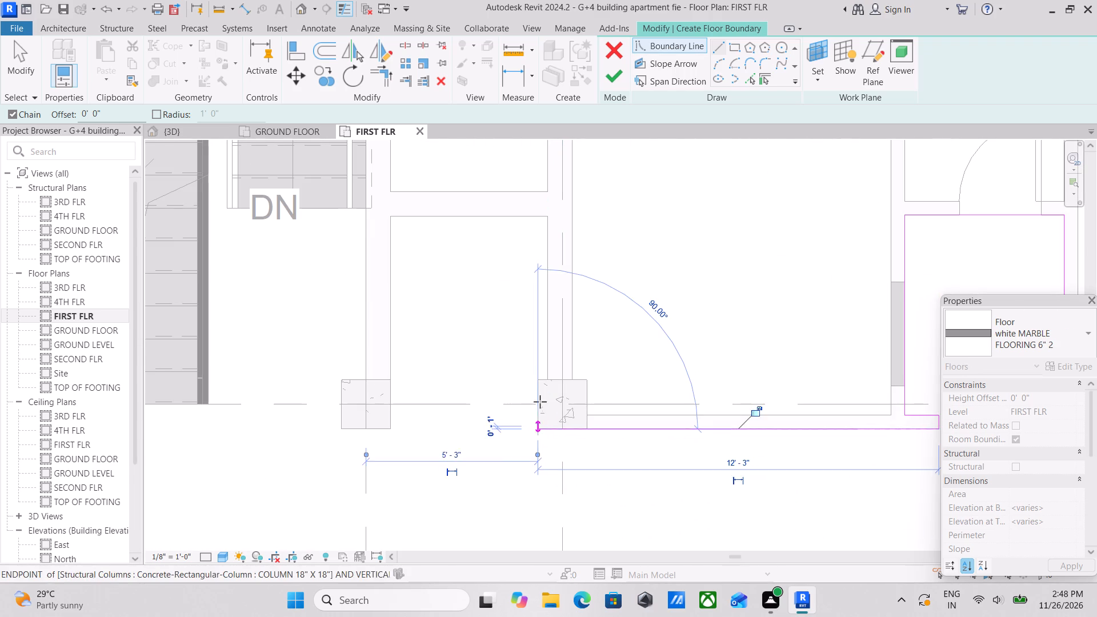
double_click(540, 384)
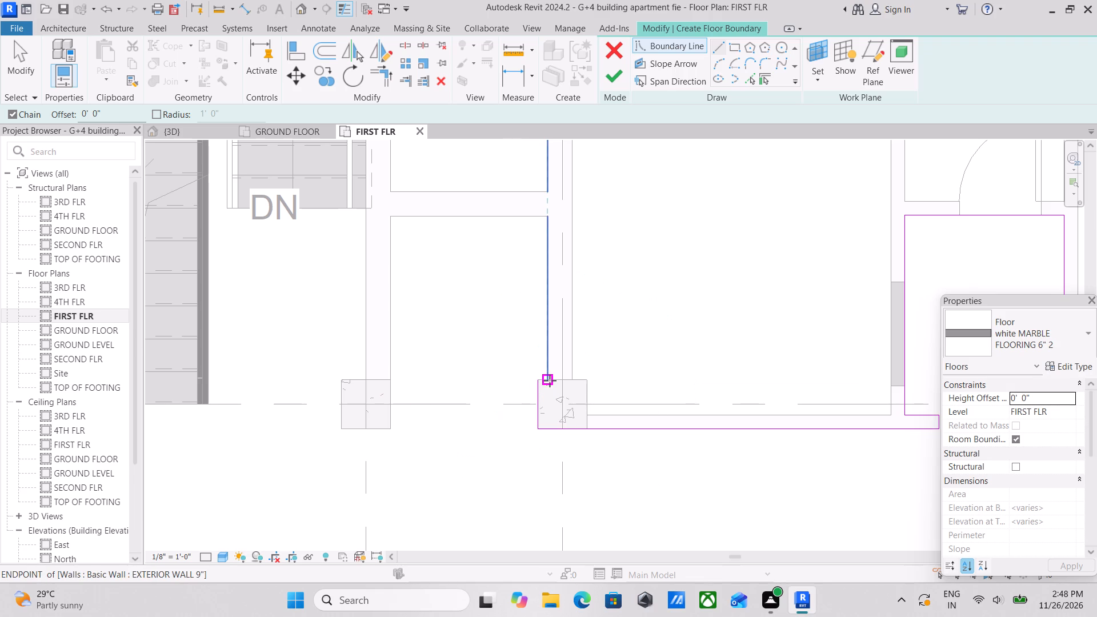
click(550, 380)
Outline the recess between the two columns, ending at the second column's corridor-side corner.
middle_drag(550, 363, 566, 482)
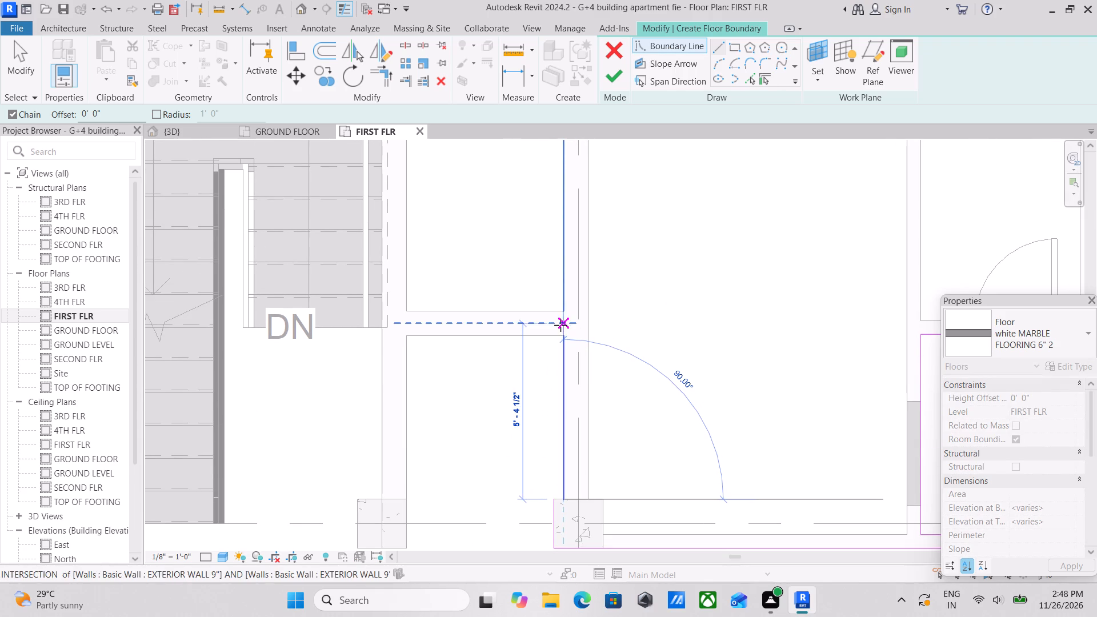
click(562, 340)
click(408, 337)
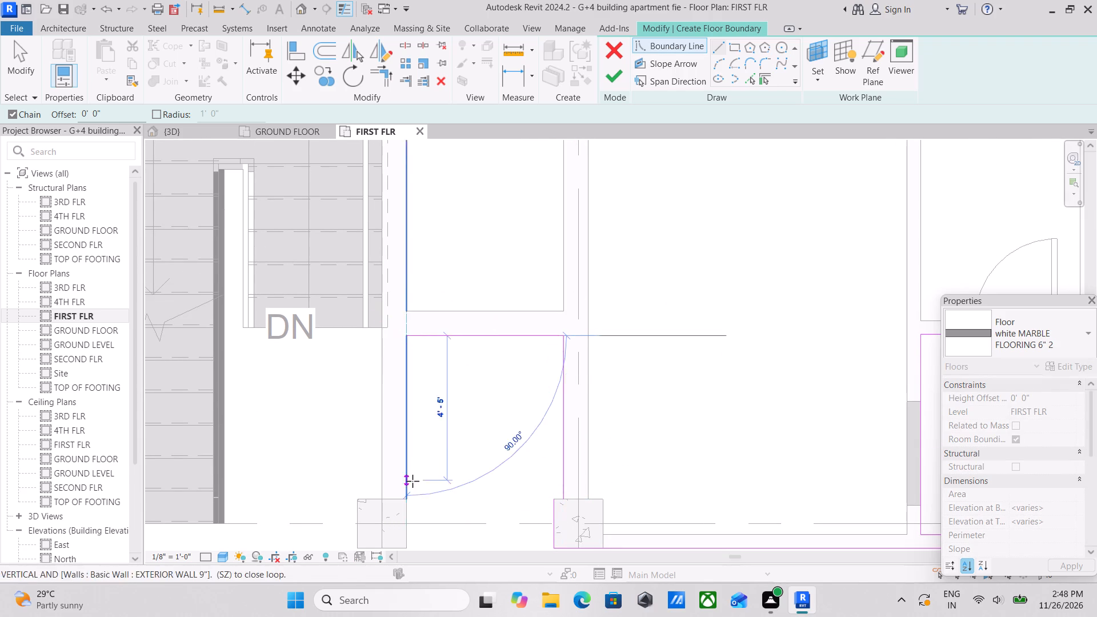
middle_drag(413, 481, 441, 371)
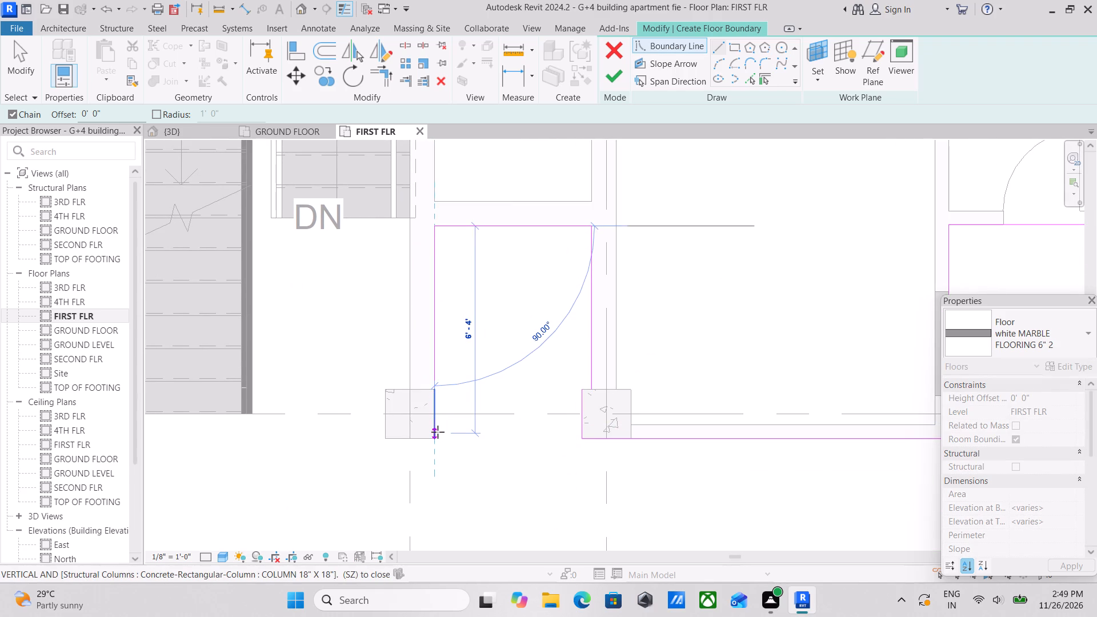
click(438, 436)
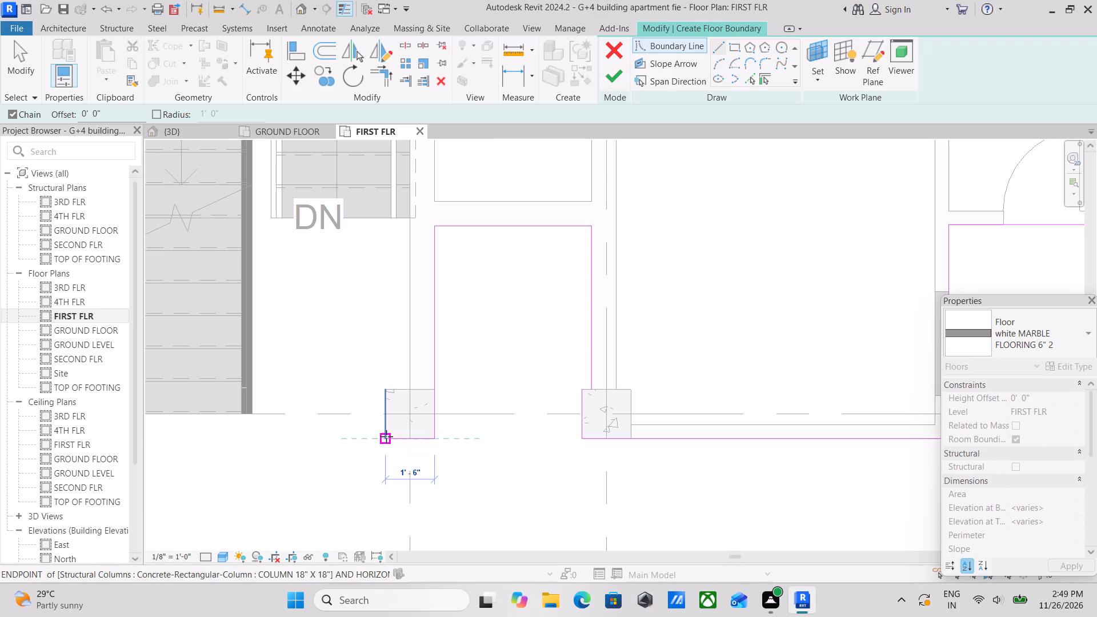
Wrap the boundary around the second column, 1'-6" along its corridor face and 1'-6" up its side, to the stair wall.
click(386, 436)
middle_drag(394, 393, 432, 439)
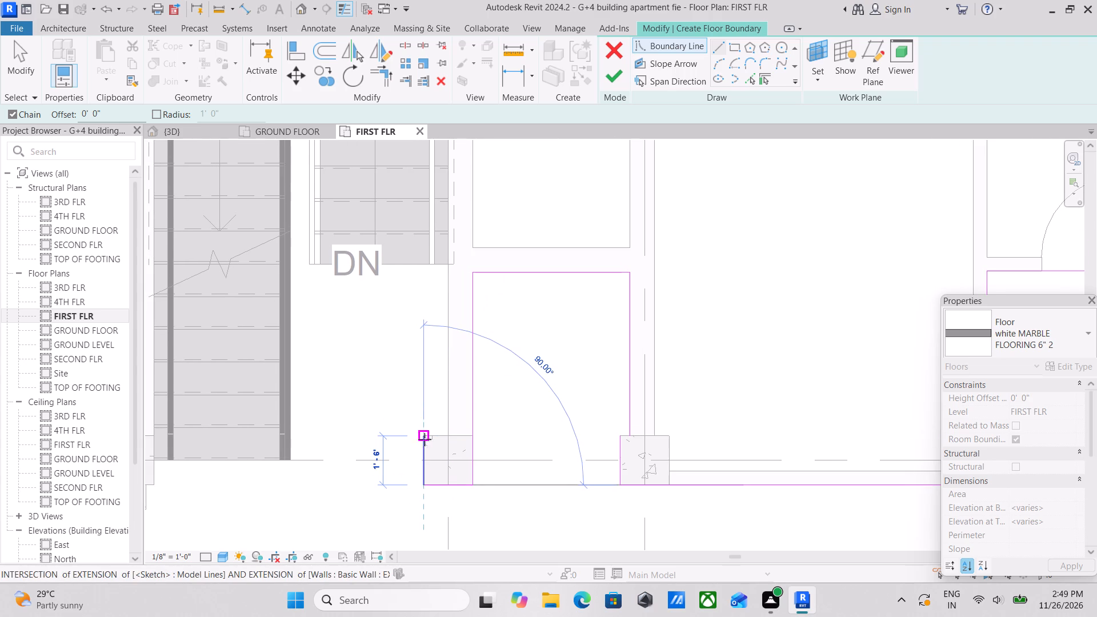
scroll(427, 437, up, 4)
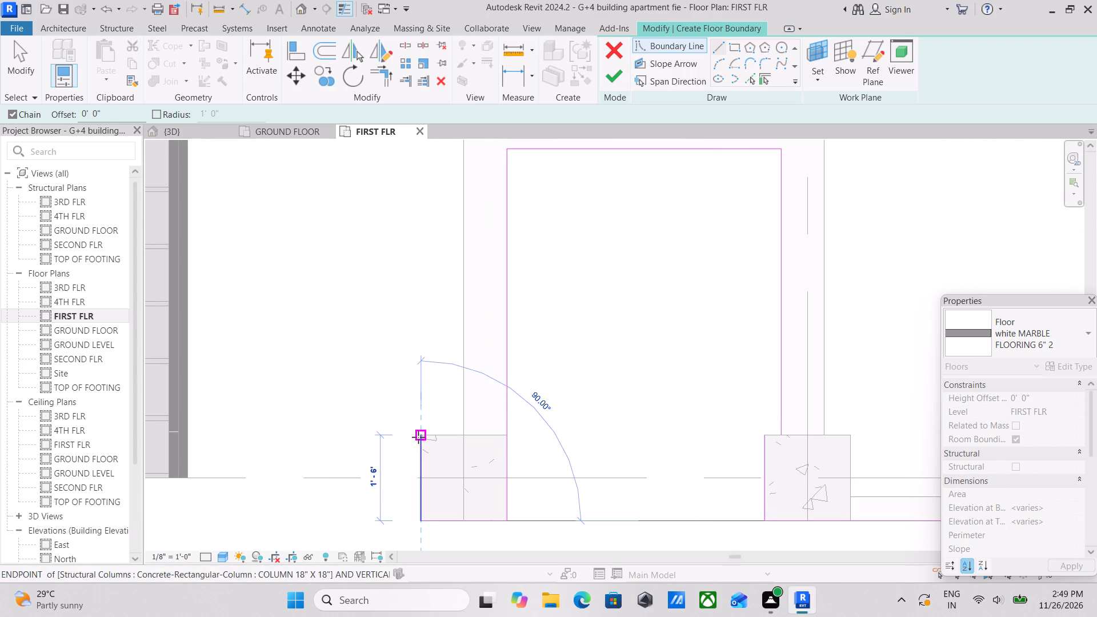
click(418, 437)
click(469, 435)
Carry the boundary along the stair wall to the end of the shorter flight, and about 4'-10" across to the railing.
middle_drag(466, 358, 467, 513)
scroll(468, 496, down, 4)
middle_drag(472, 504, 471, 546)
scroll(465, 462, down, 4)
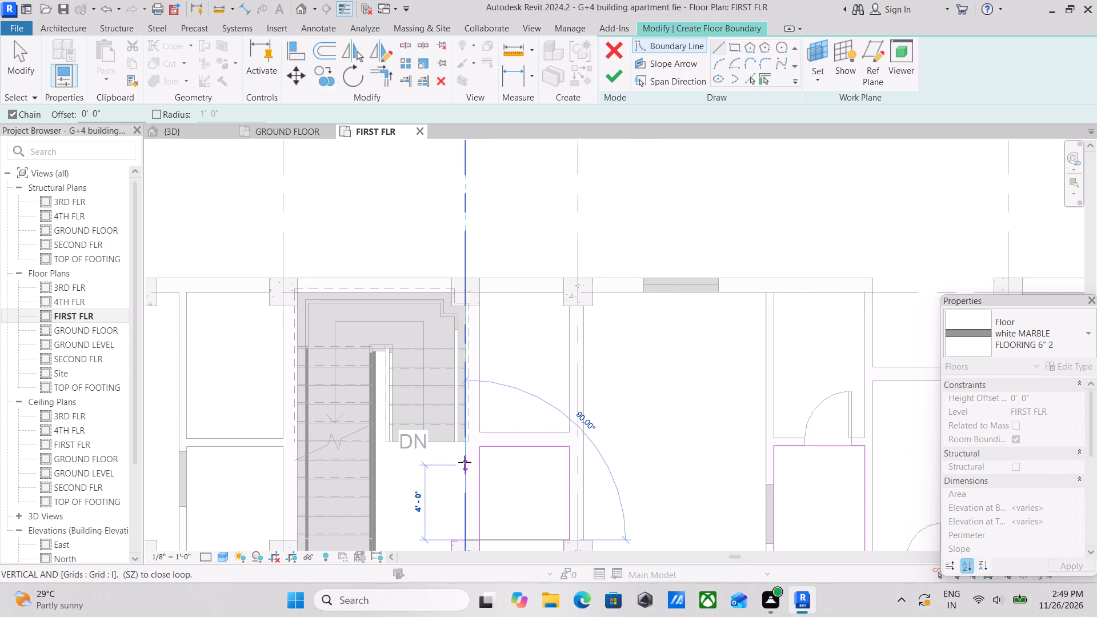
middle_drag(465, 462, 472, 410)
scroll(469, 402, up, 7)
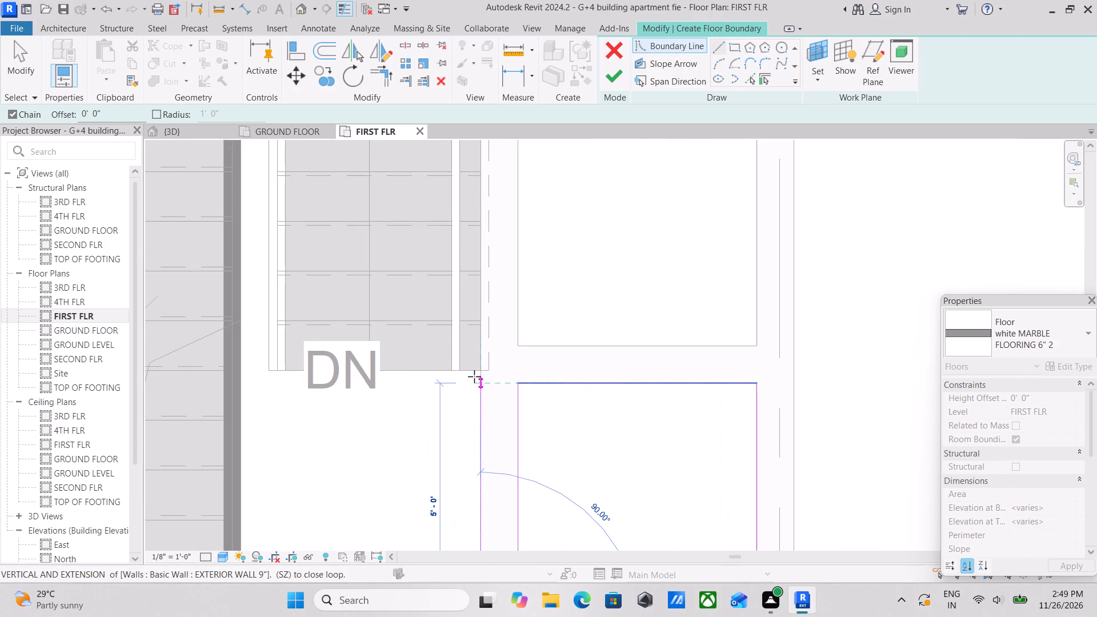
scroll(474, 375, up, 2)
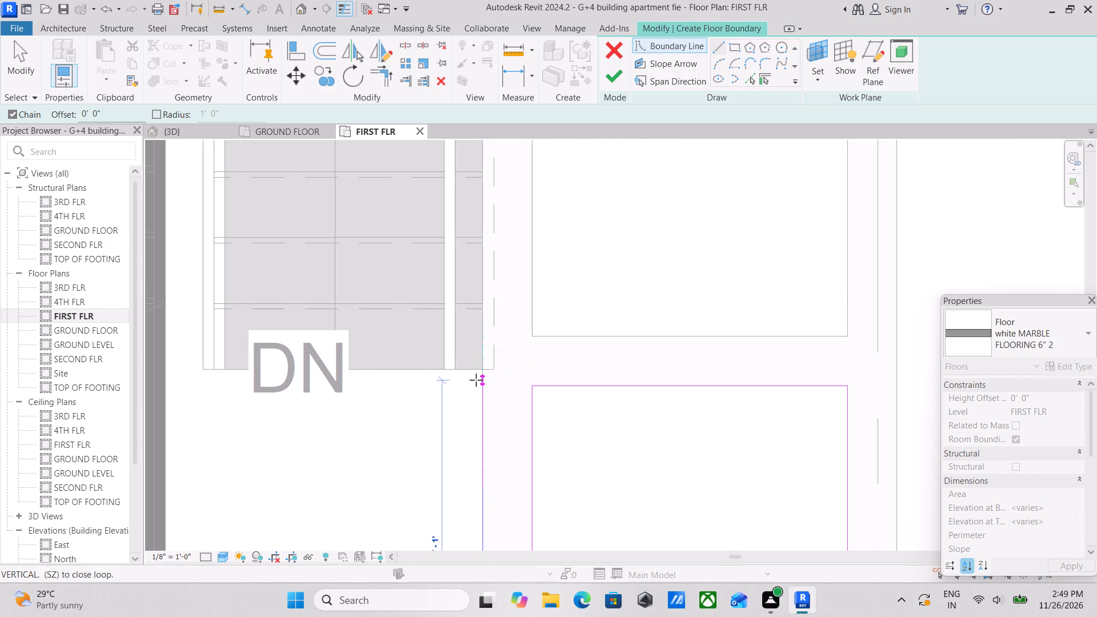
click(477, 370)
middle_drag(285, 371, 516, 377)
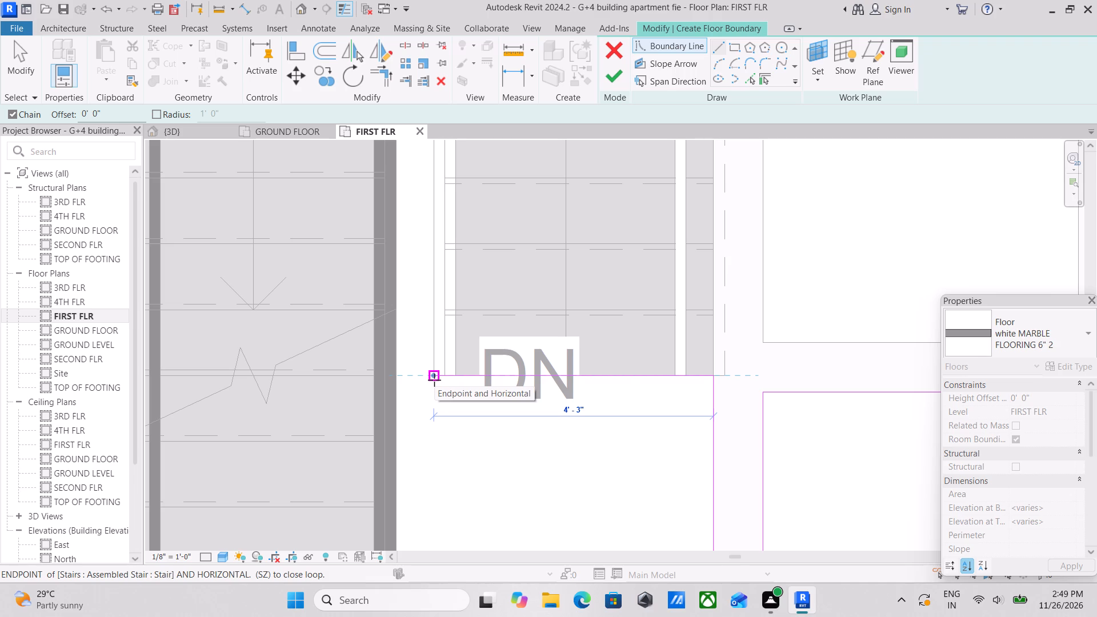
click(398, 381)
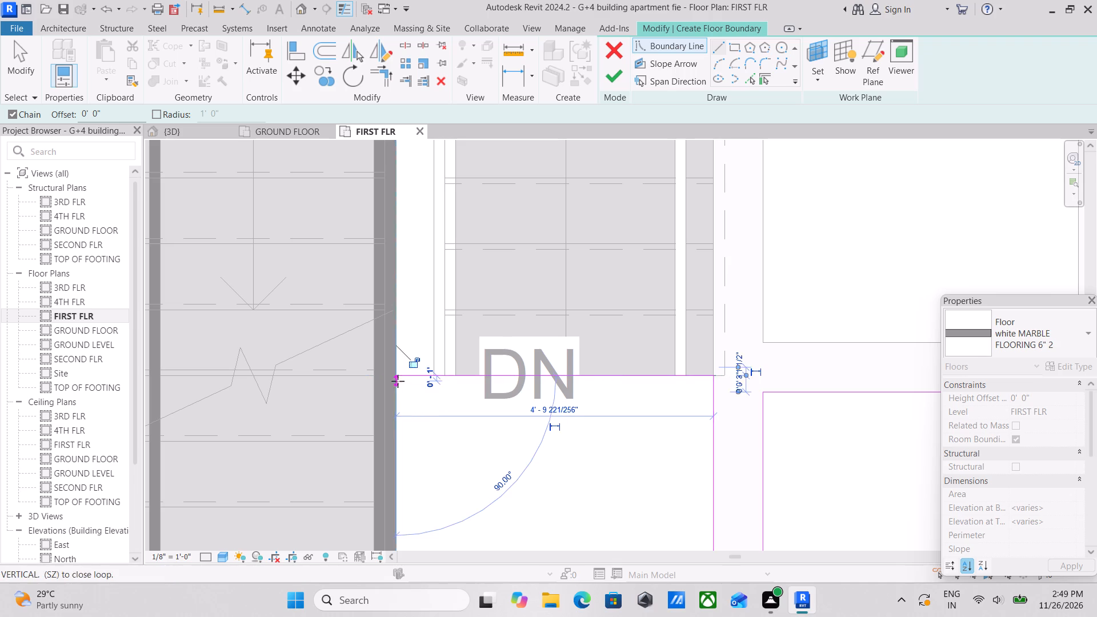
Run the boundary 6'-0" along the railing, 4'-2" across the longer flight's end and 9" along the column side.
middle_drag(396, 465, 395, 347)
scroll(394, 382, down, 6)
middle_drag(389, 442, 401, 344)
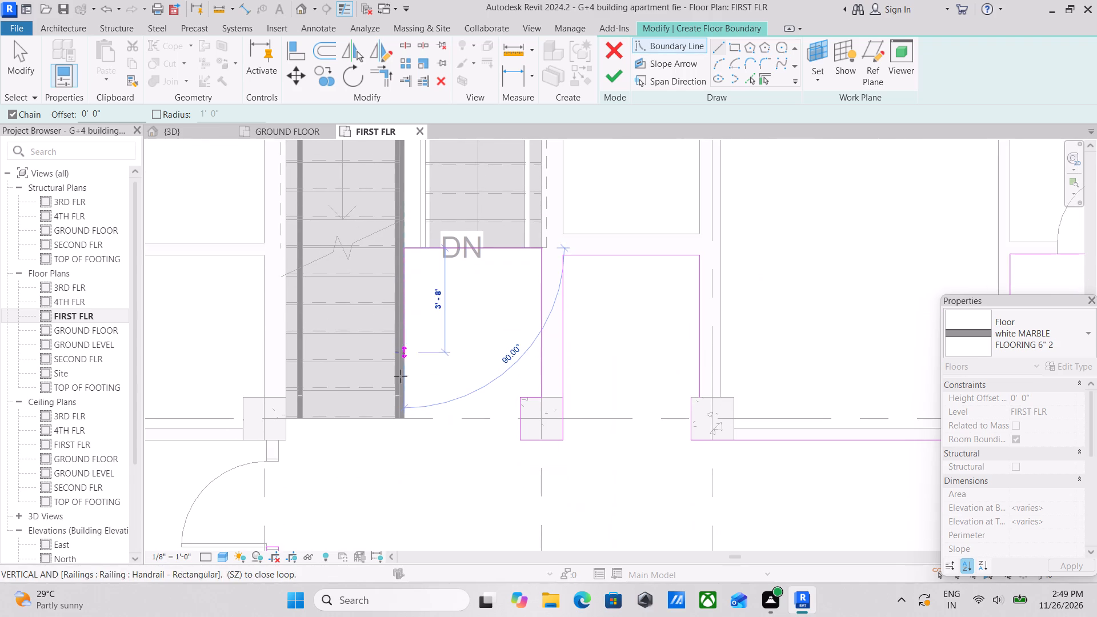
scroll(401, 408, up, 4)
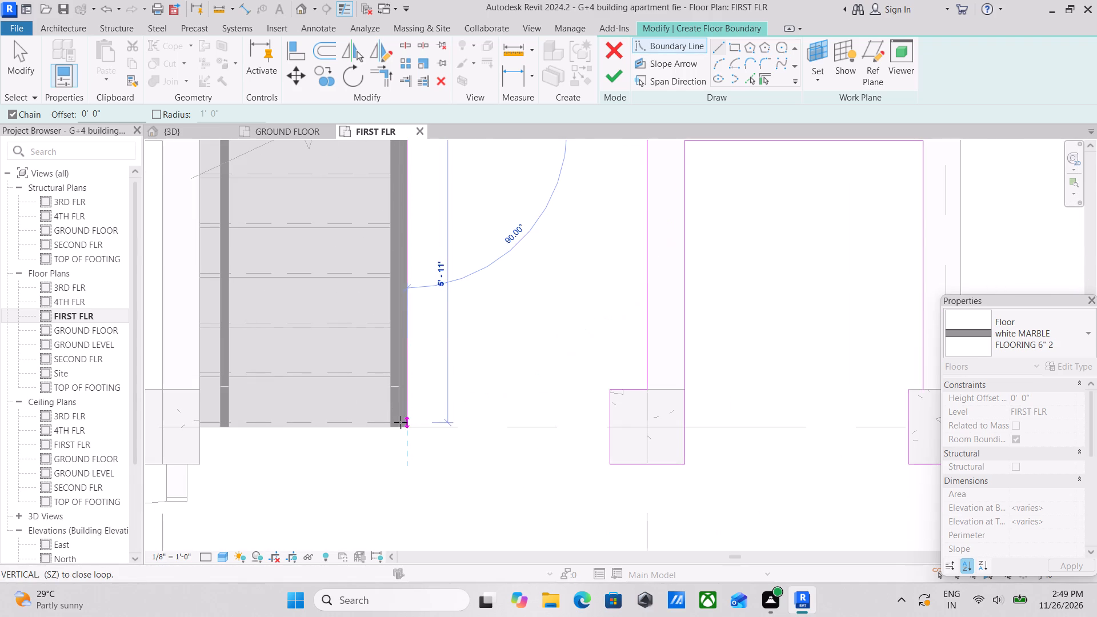
scroll(405, 426, up, 3)
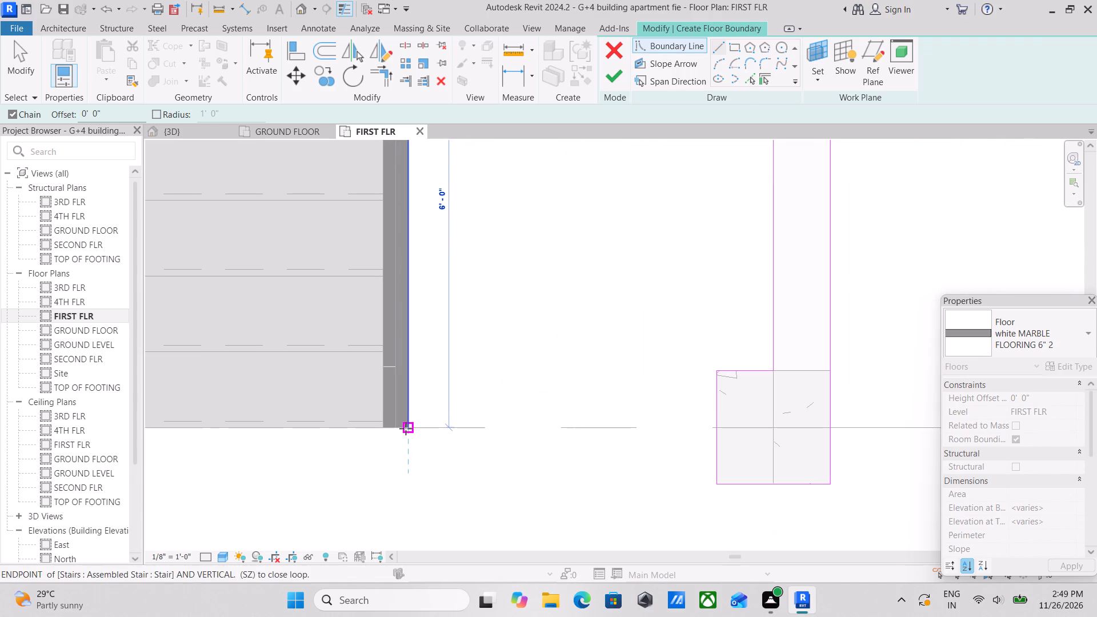
click(407, 426)
middle_drag(257, 436, 563, 431)
middle_drag(439, 425, 513, 431)
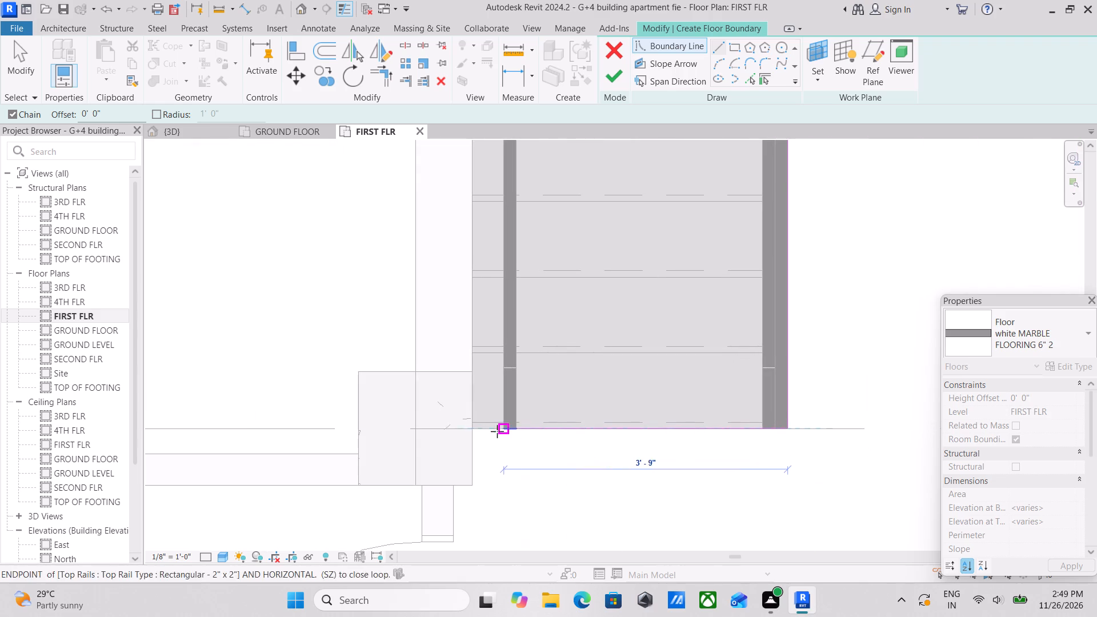
click(474, 431)
click(470, 485)
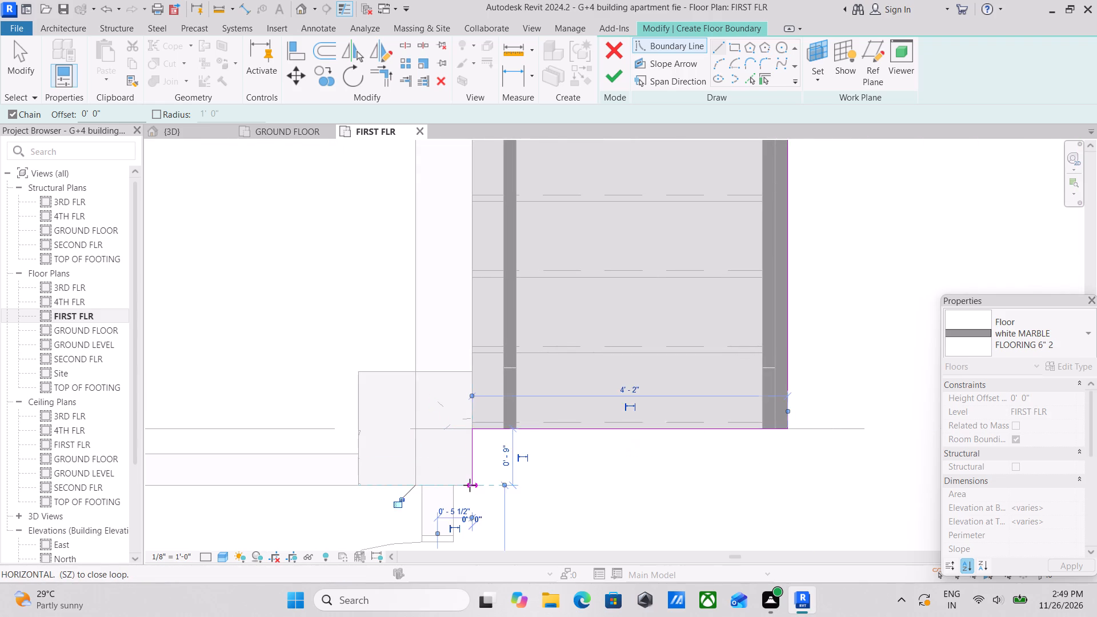
Bring the boundary along the column face to the short door wall, and 9" along that wall to the door opening.
scroll(470, 485, down, 5)
middle_drag(470, 485, 469, 350)
scroll(466, 341, up, 1)
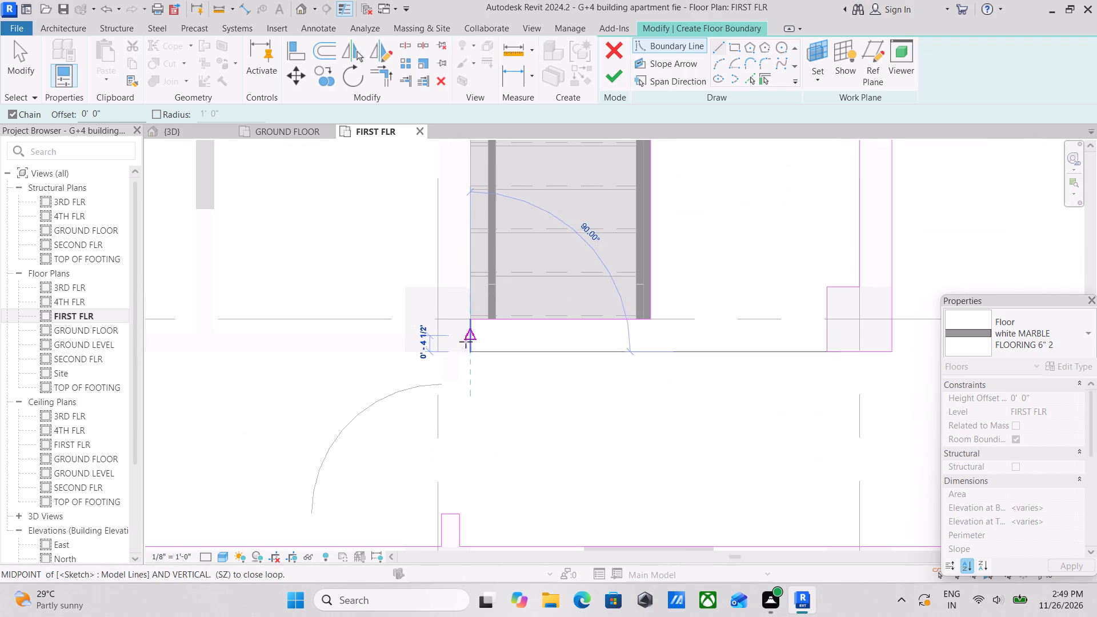
click(460, 350)
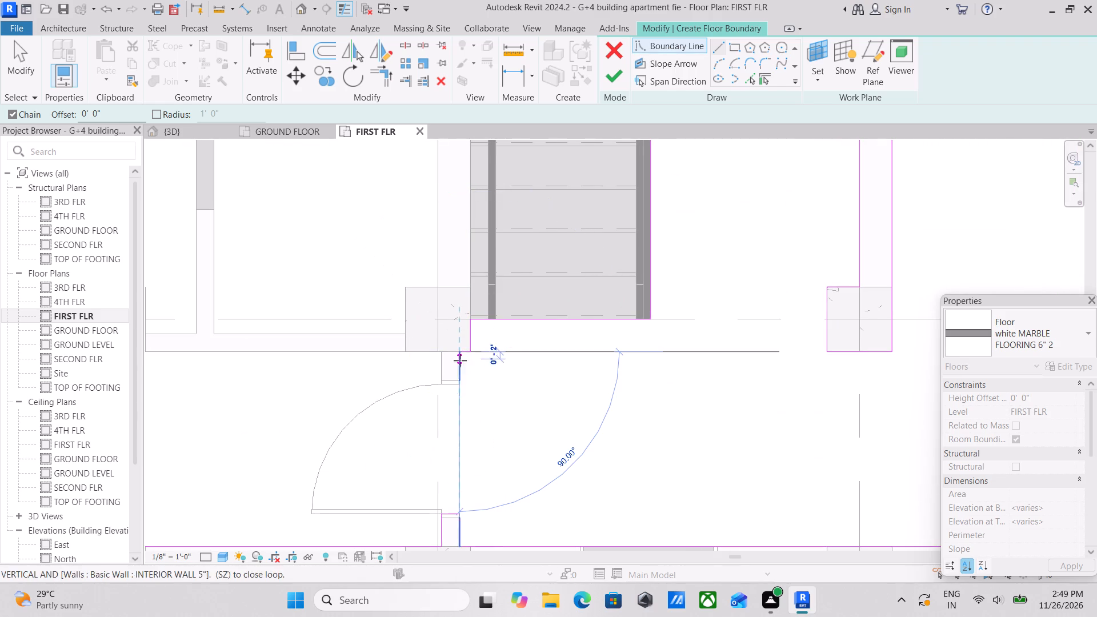
scroll(466, 382, up, 3)
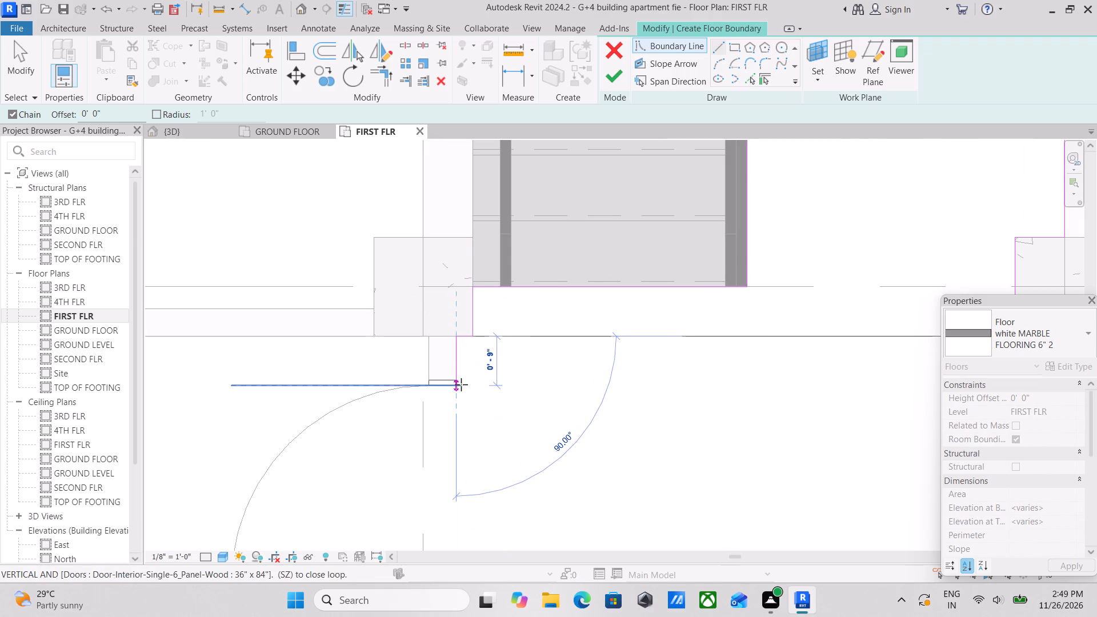
scroll(461, 390, up, 3)
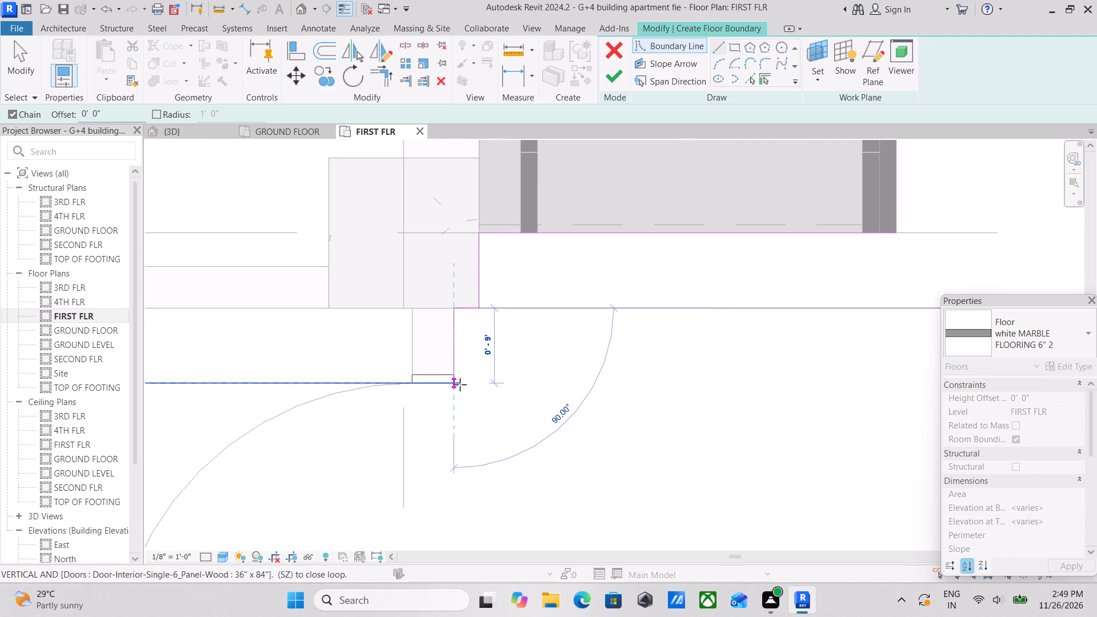
scroll(453, 357, up, 1)
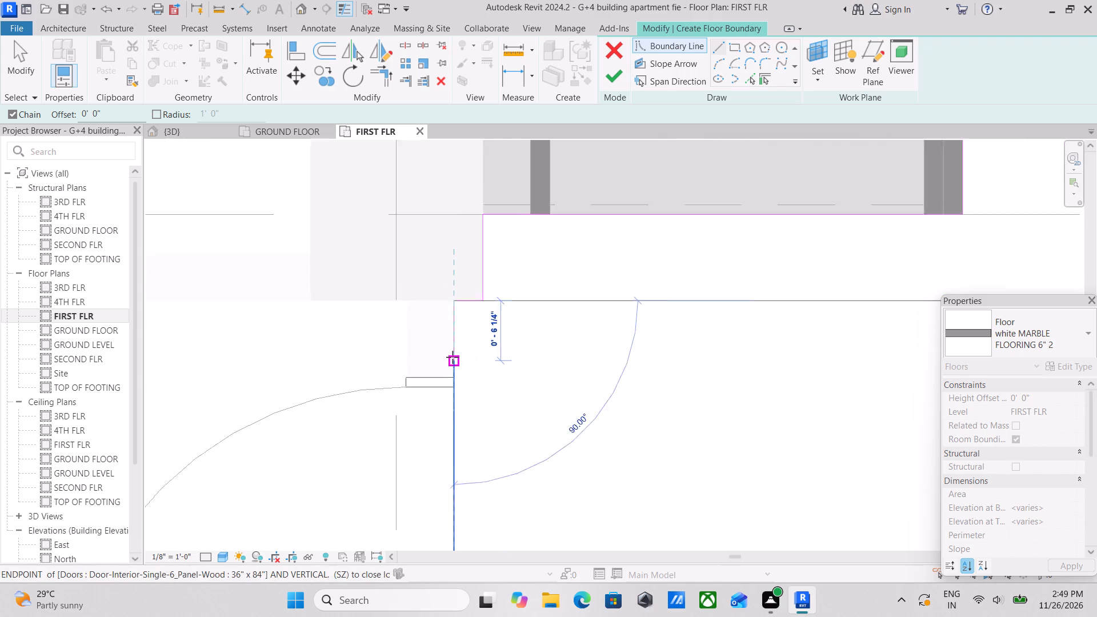
scroll(453, 357, up, 9)
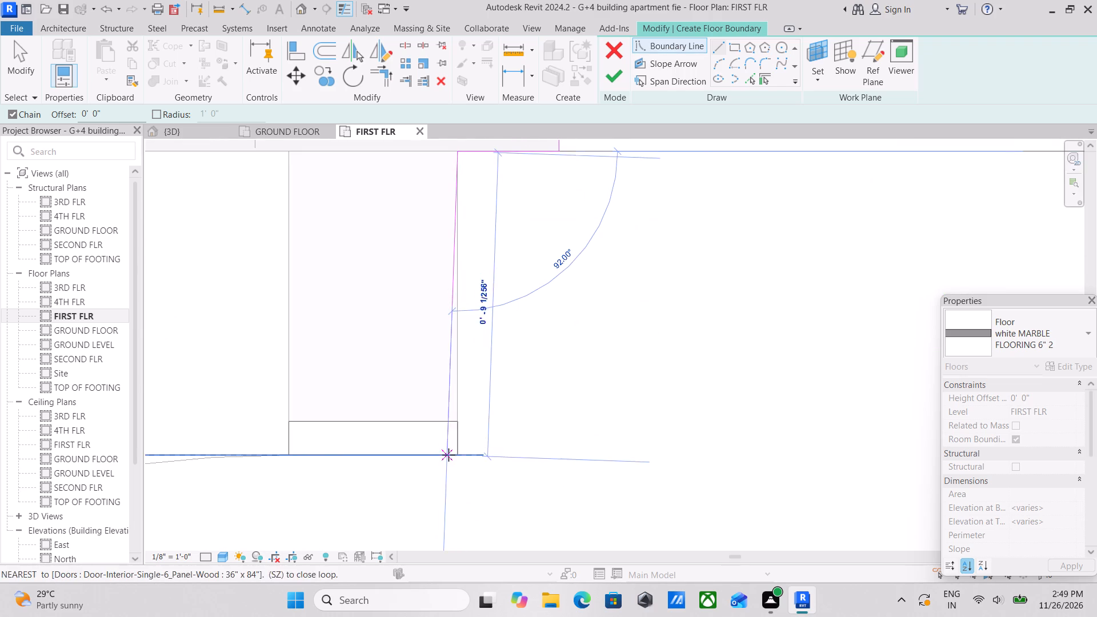
click(457, 456)
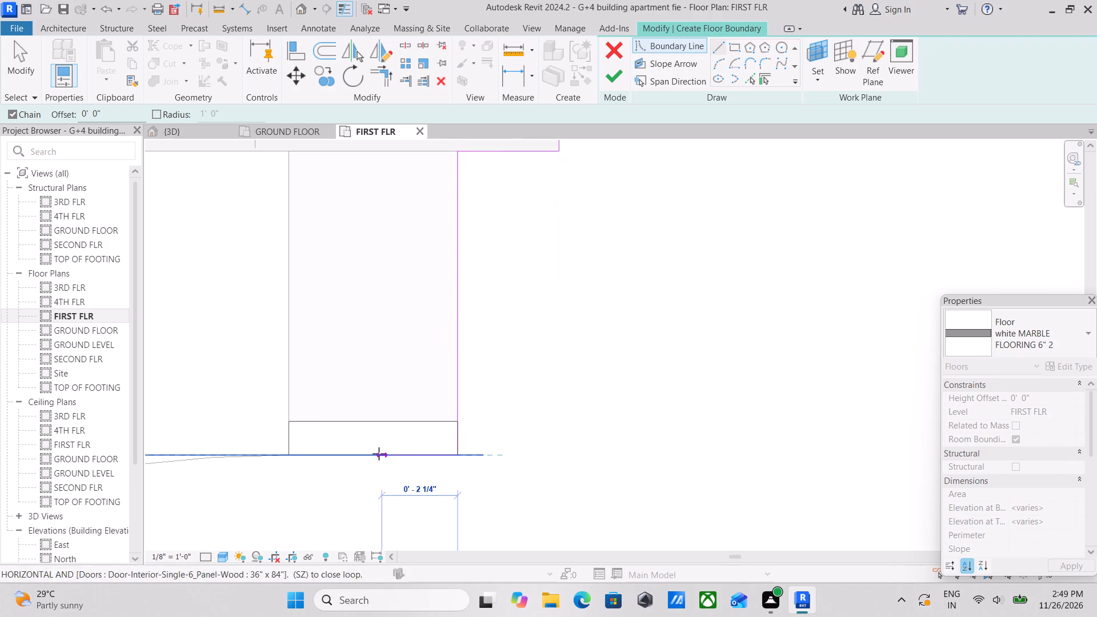
Take the boundary across the short wall's end at the door opening and back along its other face to the column.
middle_drag(379, 454, 562, 452)
click(472, 456)
middle_drag(471, 326, 481, 369)
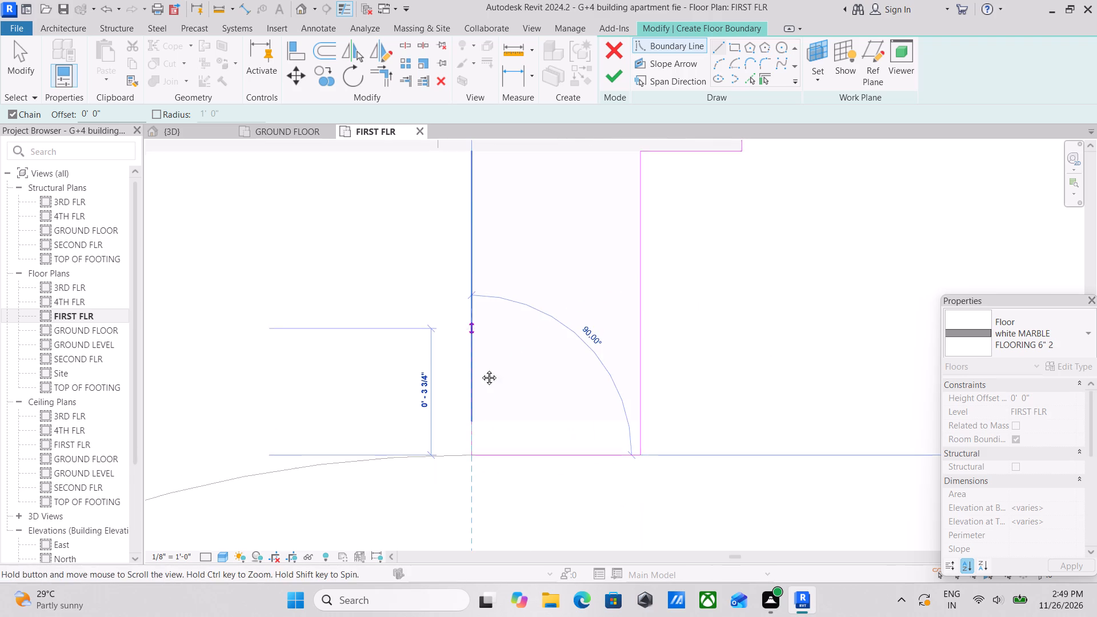
middle_drag(481, 369, 505, 496)
scroll(533, 307, down, 1)
middle_drag(533, 307, 538, 396)
click(514, 405)
Run the boundary about 17'-7 1/2" along the corridor wall to the near jamb of the 2'6" bathroom door.
scroll(333, 400, down, 2)
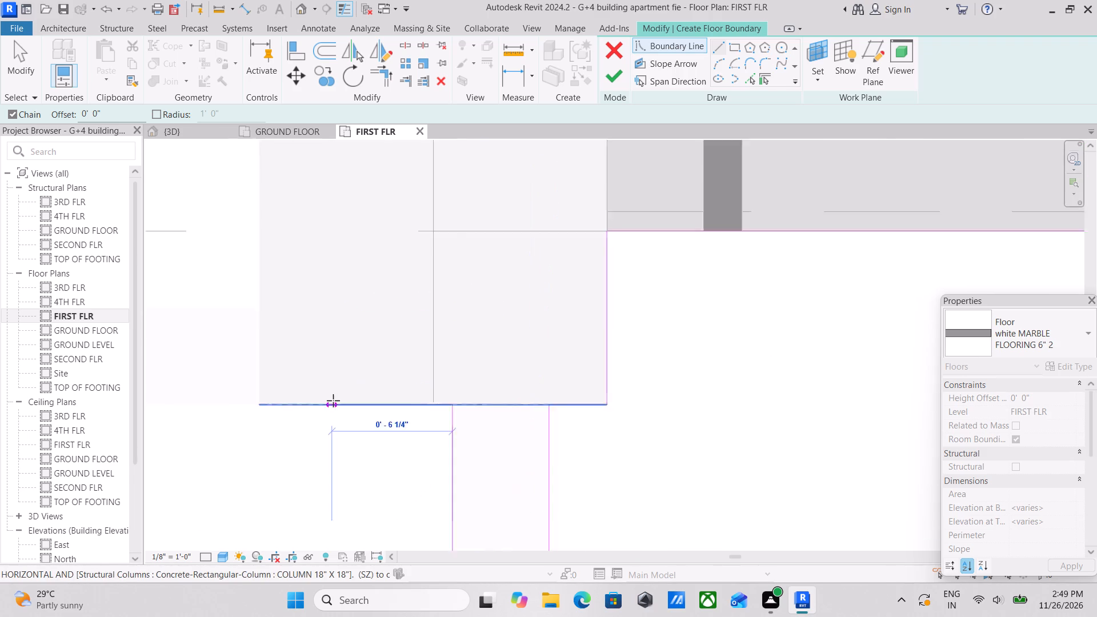
scroll(333, 400, down, 6)
middle_drag(333, 400, 678, 364)
scroll(678, 364, down, 3)
scroll(499, 371, down, 3)
middle_drag(499, 371, 755, 366)
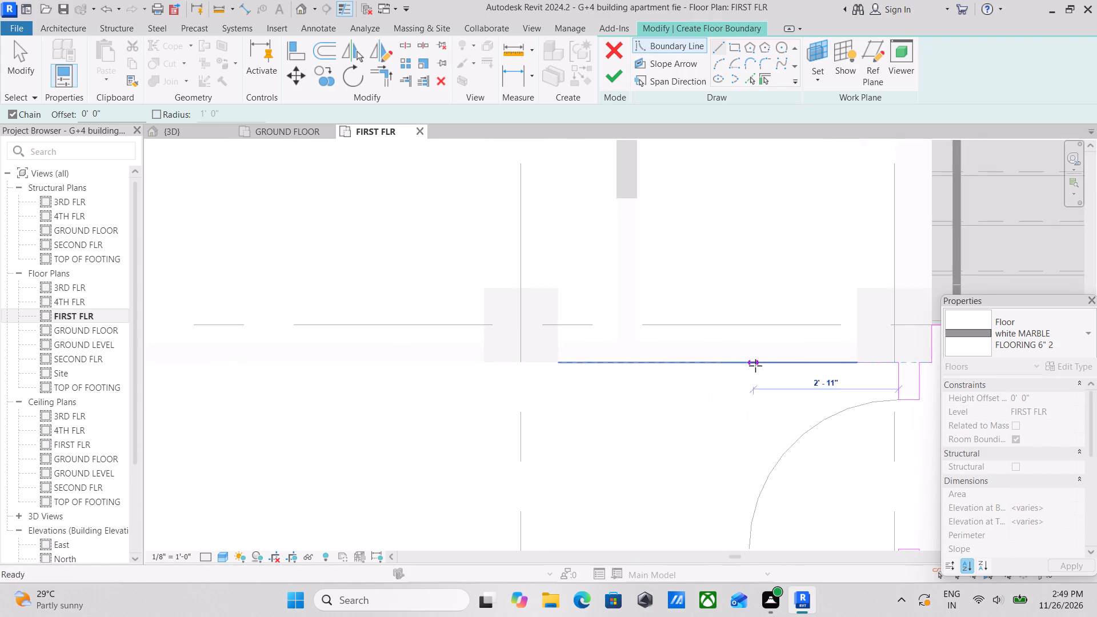
scroll(719, 369, down, 8)
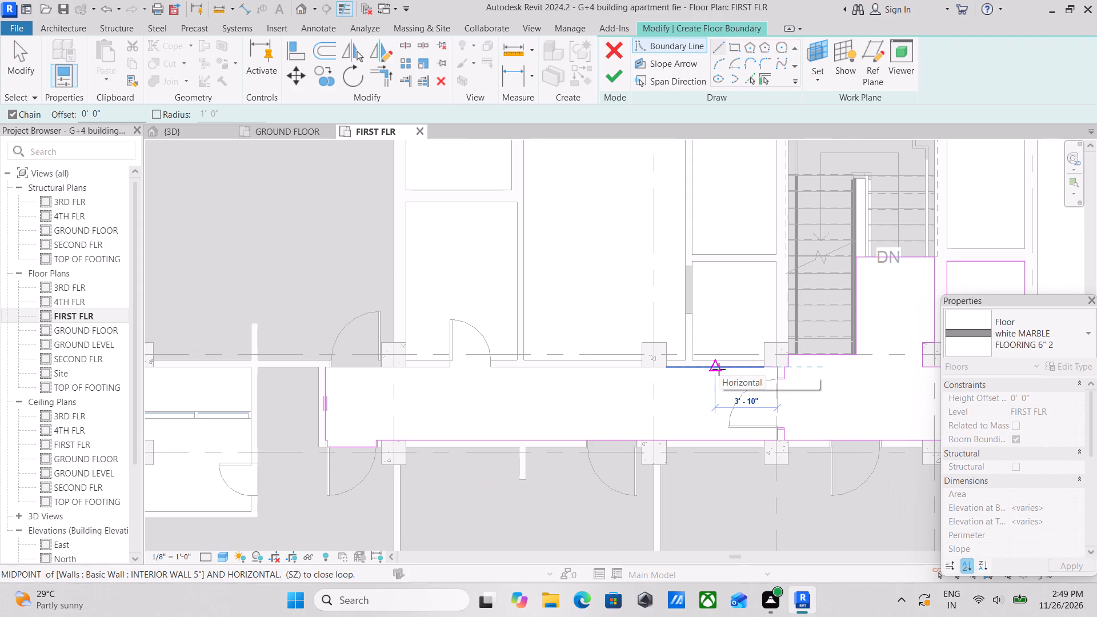
middle_drag(550, 369, 668, 404)
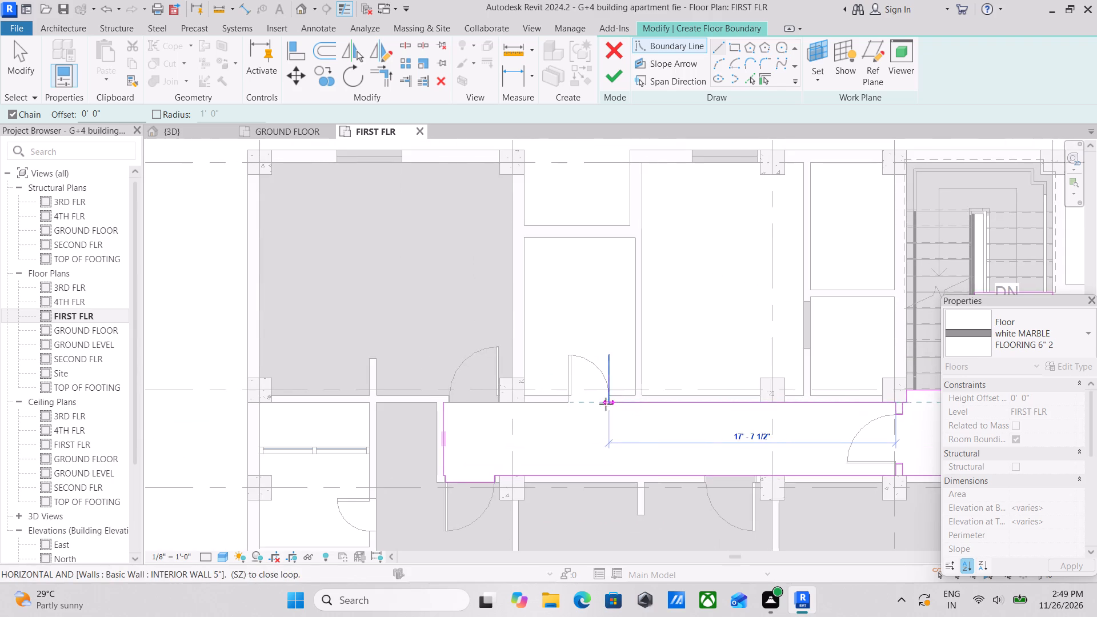
scroll(583, 404, up, 4)
scroll(644, 399, up, 3)
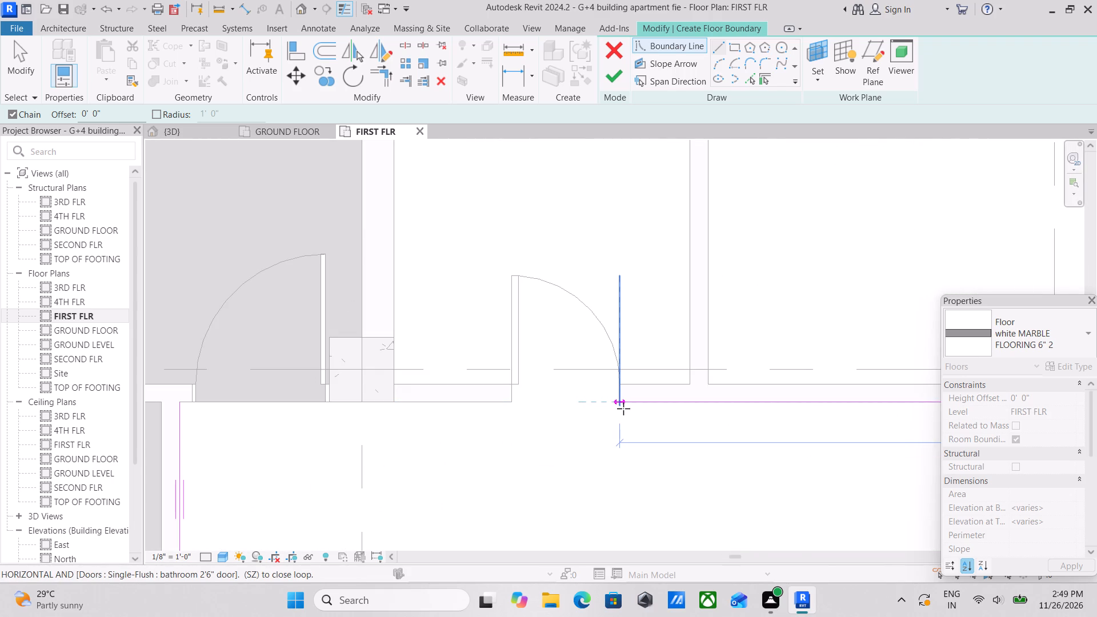
click(621, 399)
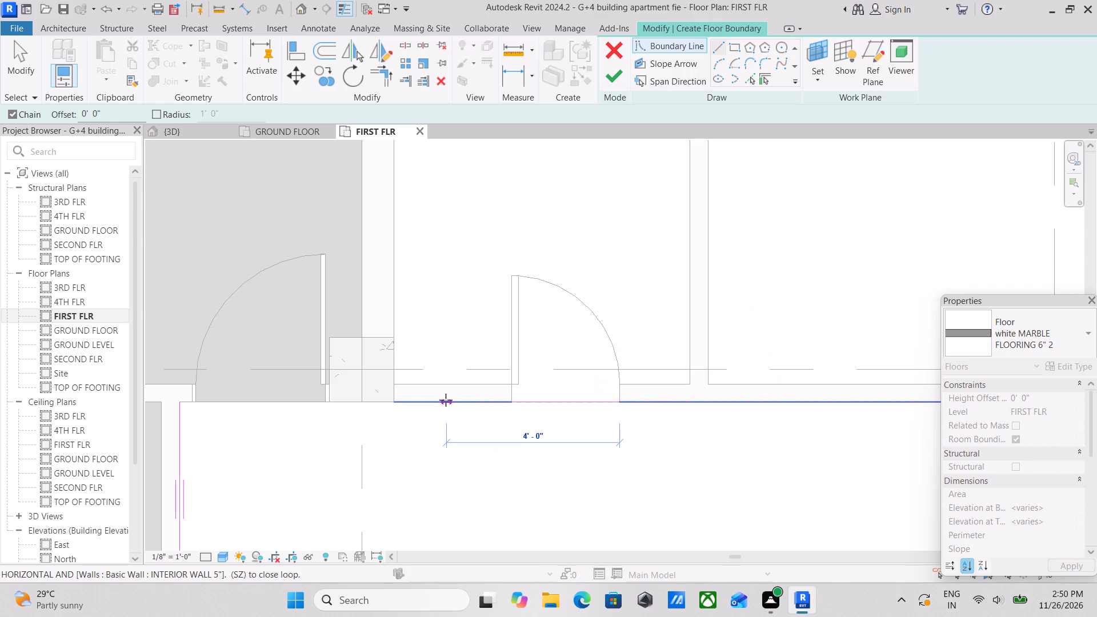
Run the boundary along the corridor wall to the corner at the corridor's end and try to finish the floor.
middle_drag(446, 400, 774, 387)
click(511, 392)
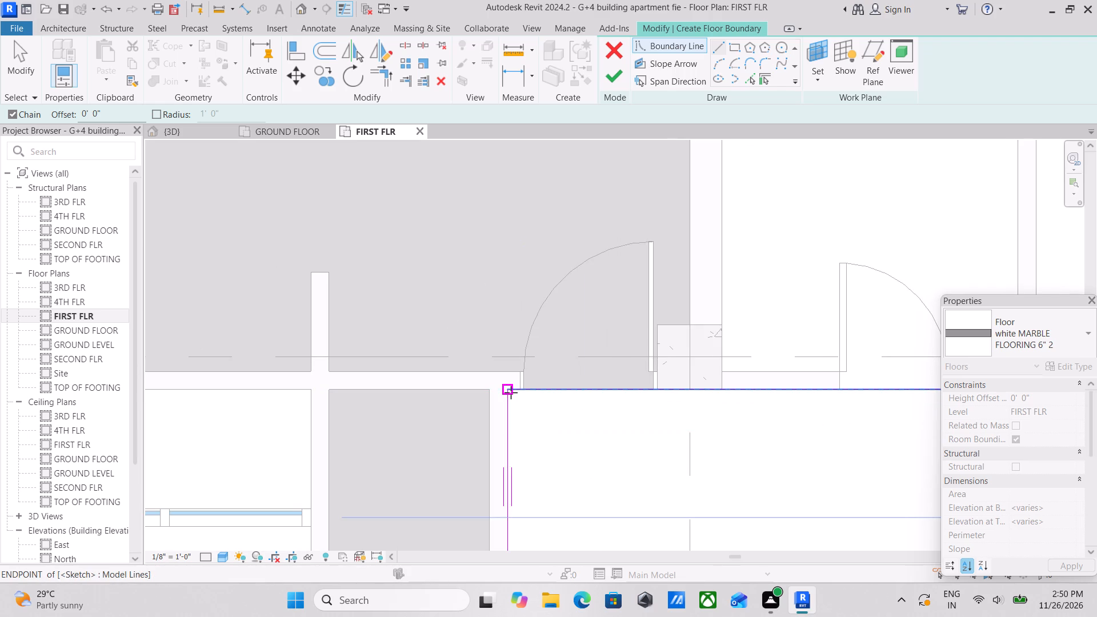
scroll(511, 392, down, 5)
scroll(676, 390, down, 2)
middle_drag(676, 390, 604, 386)
scroll(604, 386, down, 2)
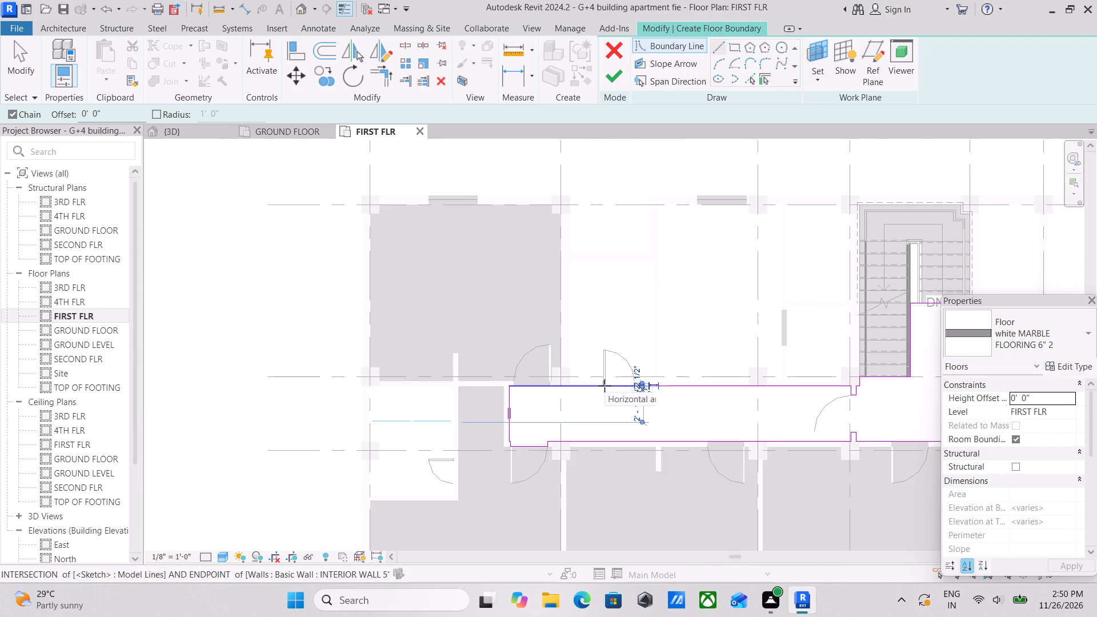
middle_drag(793, 386, 562, 346)
scroll(791, 386, down, 1)
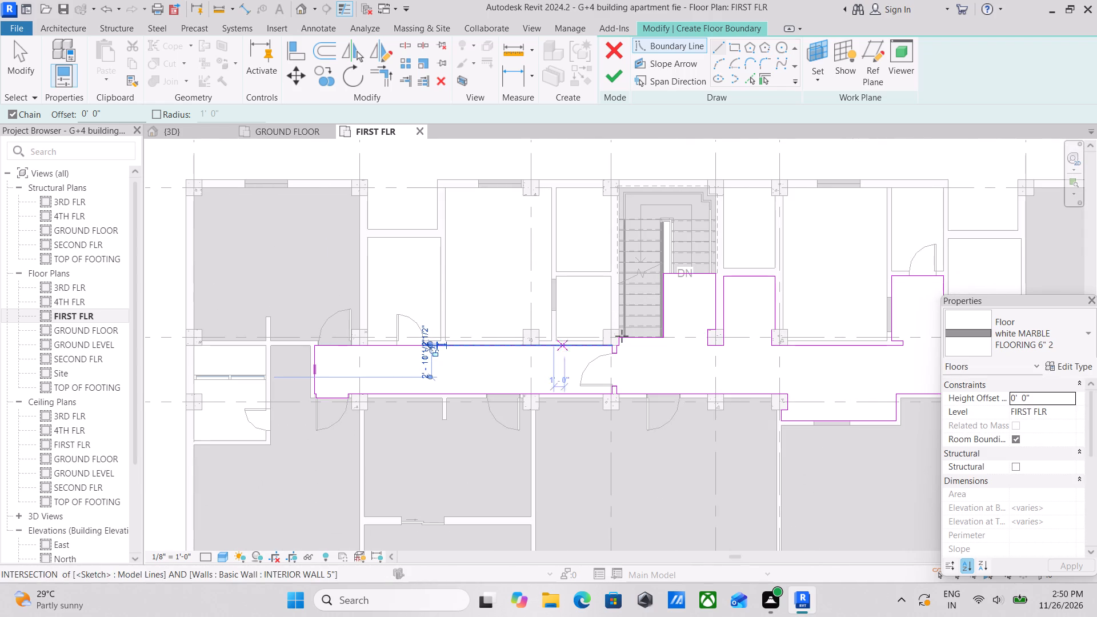
middle_drag(790, 323, 656, 322)
middle_drag(933, 302, 746, 312)
click(618, 78)
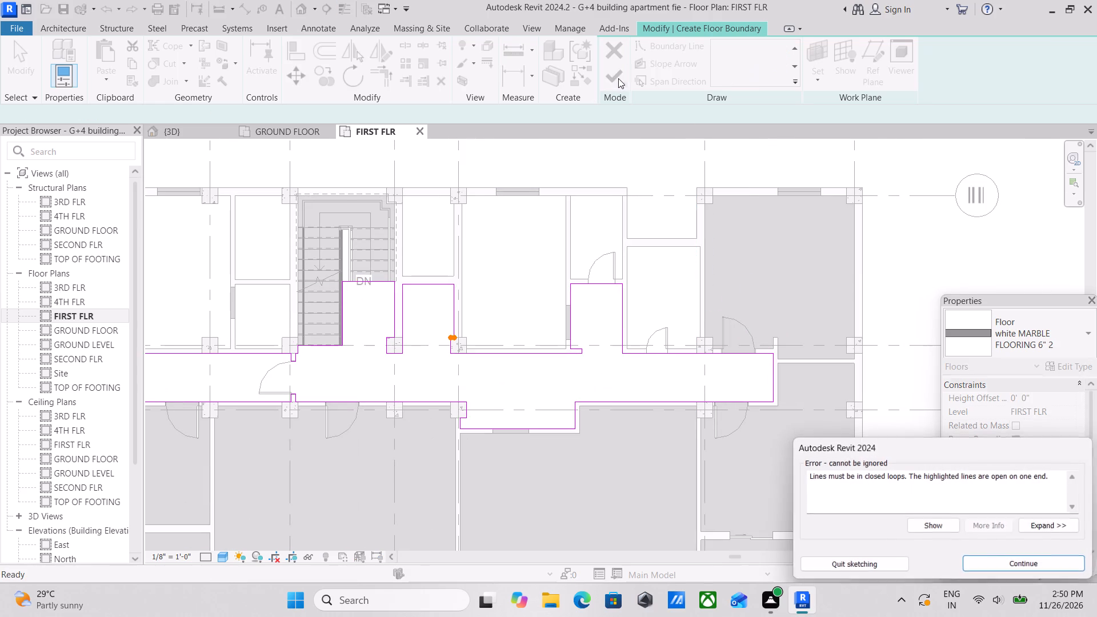
scroll(472, 340, up, 13)
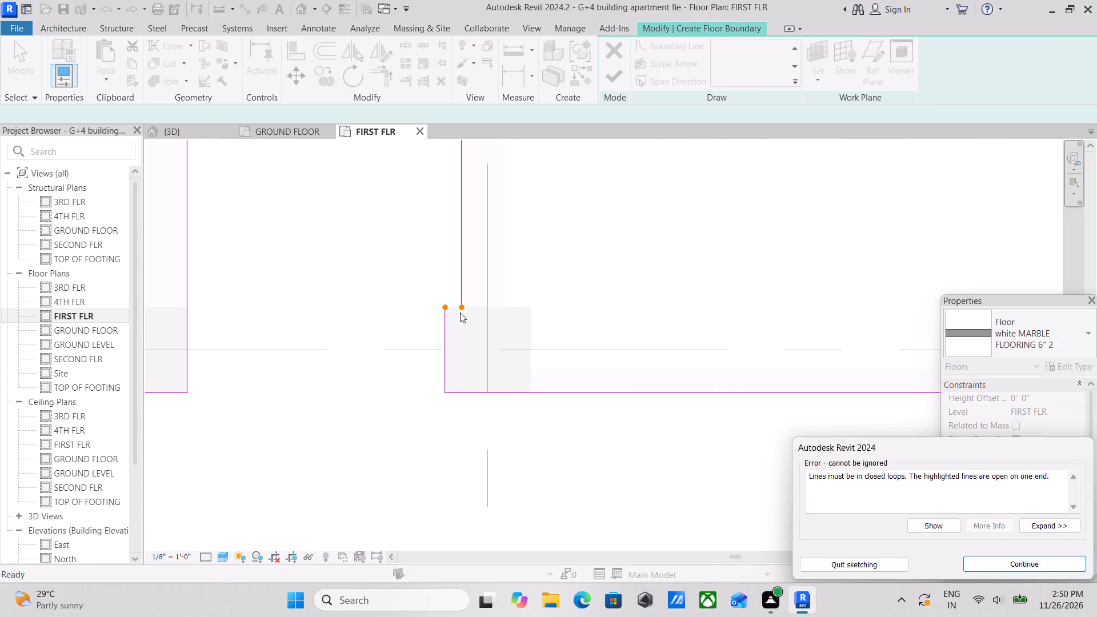
click(1024, 567)
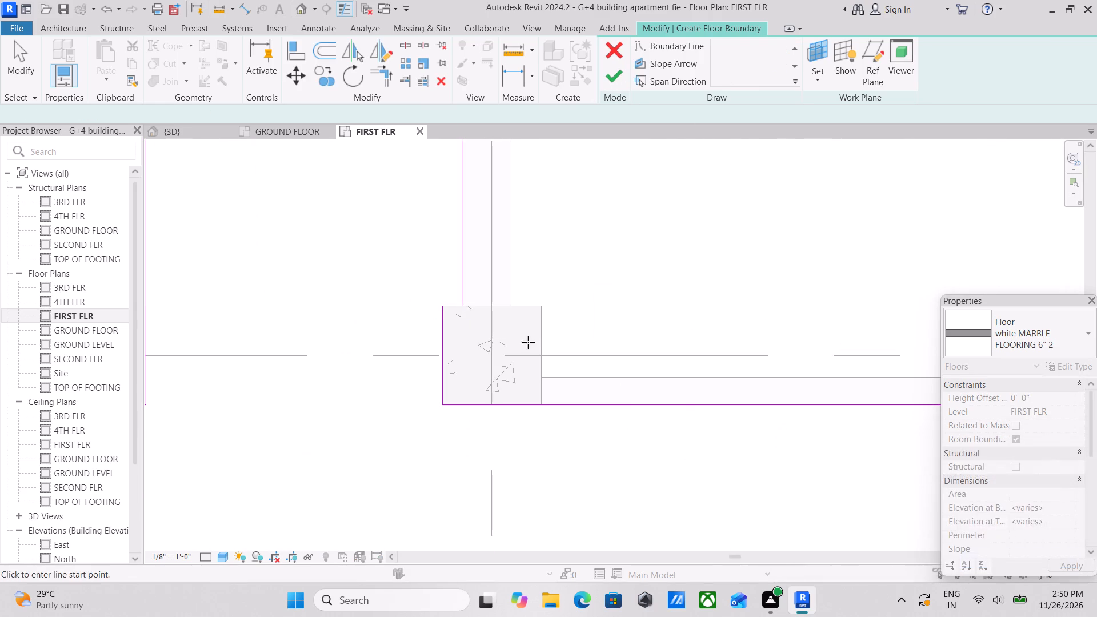
Bridge the open gap at the recess column with a 3 1/2" boundary line to the wall face and finish the floor.
scroll(469, 317, up, 3)
middle_drag(471, 348, 490, 422)
click(454, 379)
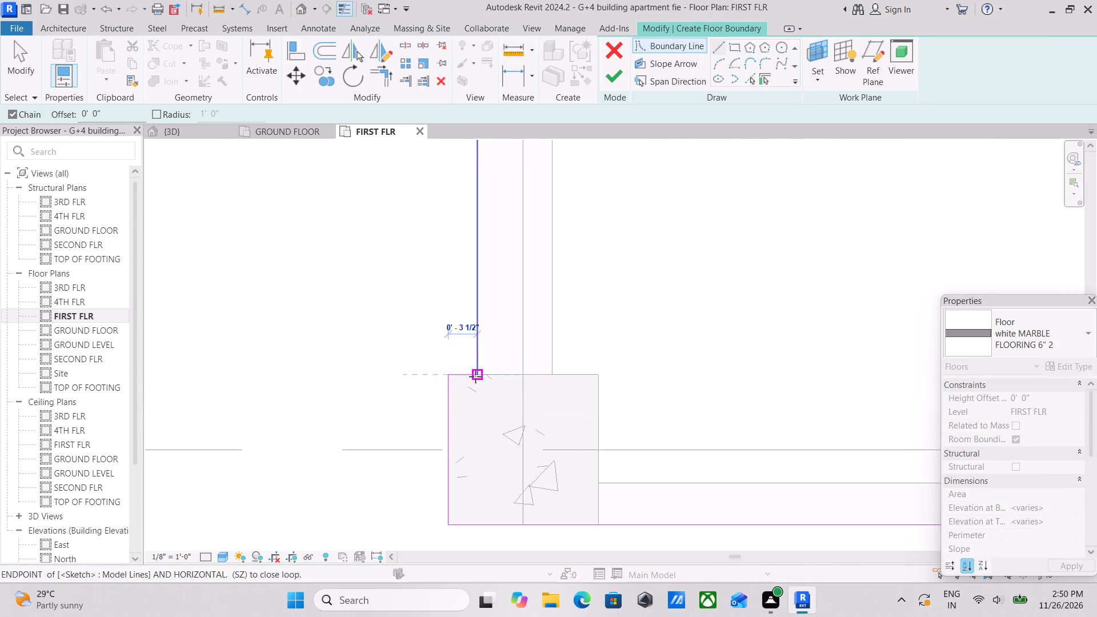
click(475, 378)
click(618, 70)
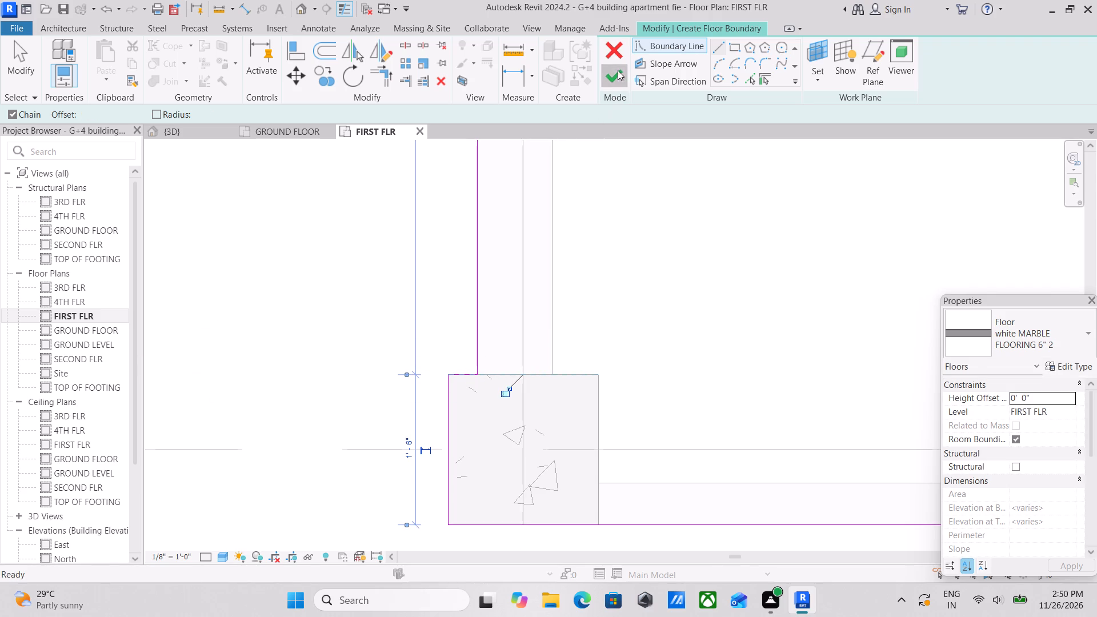
scroll(589, 424, down, 13)
middle_drag(530, 434, 667, 408)
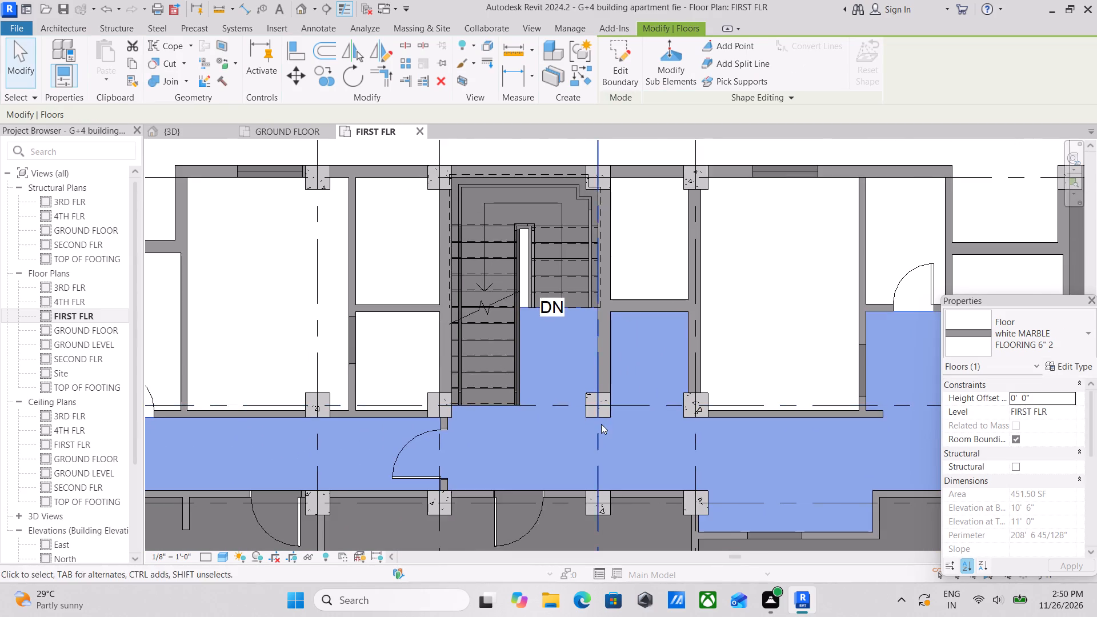
scroll(601, 424, down, 1)
middle_drag(601, 424, 613, 455)
key(Escape)
scroll(616, 438, down, 2)
middle_drag(616, 438, 648, 443)
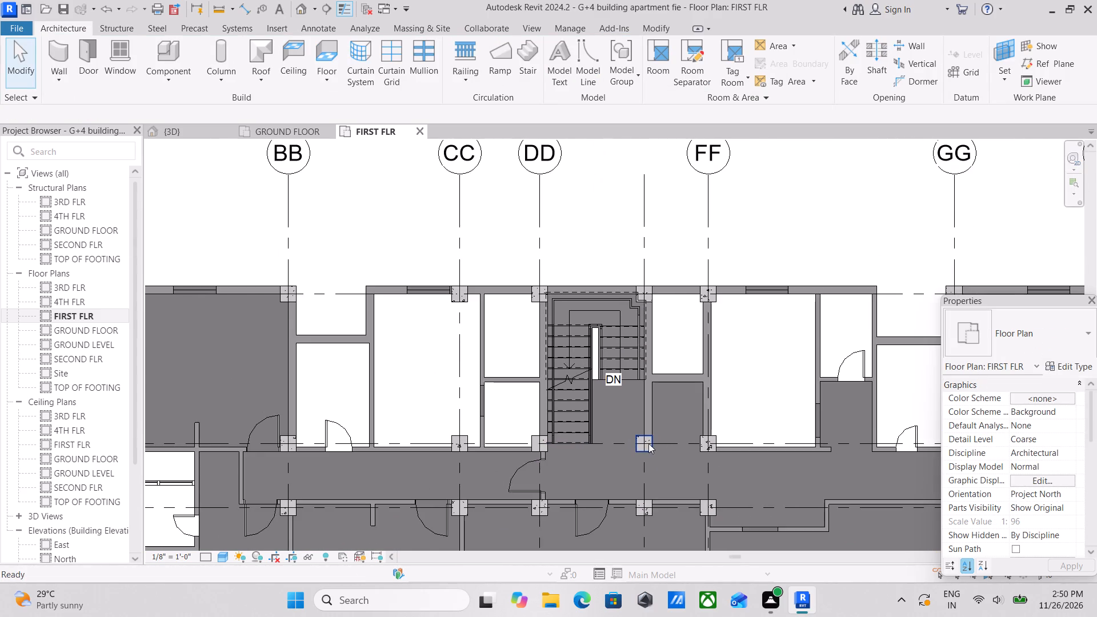
Start another white marble floor in the small room beside the stair, outlining 7'-6" along the stair-side wall and across the partition.
scroll(566, 452, up, 3)
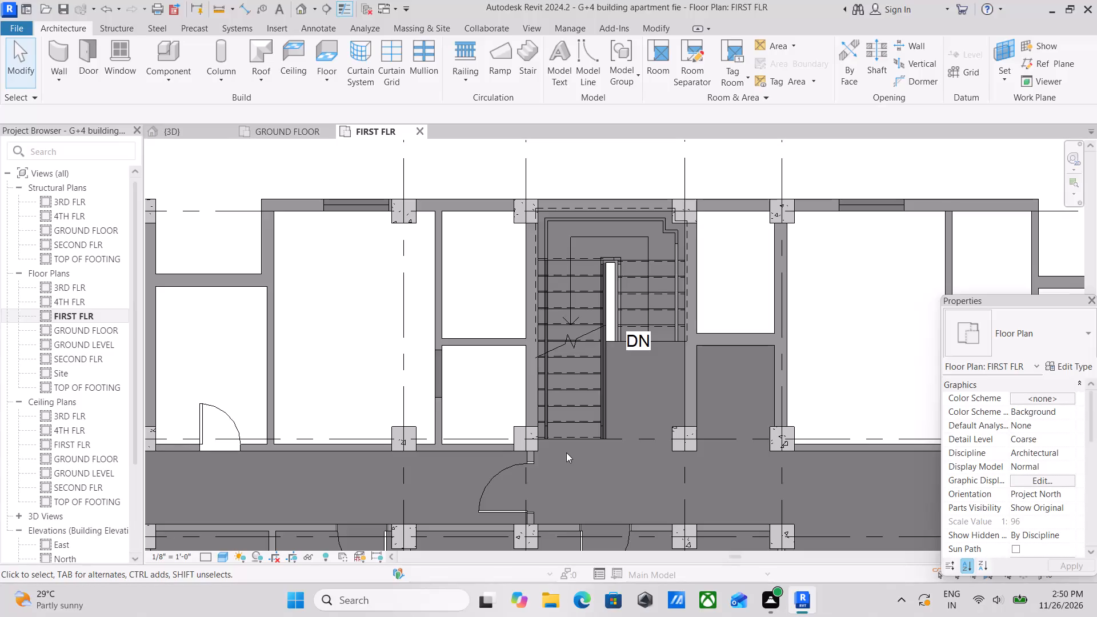
scroll(810, 358, down, 4)
middle_drag(815, 364, 776, 334)
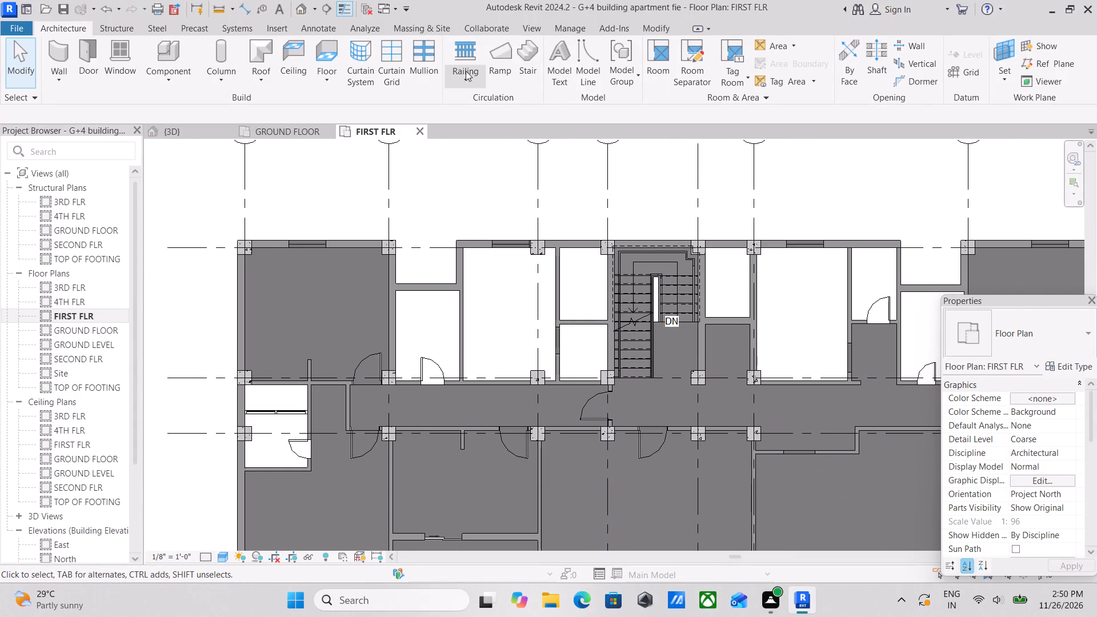
click(326, 78)
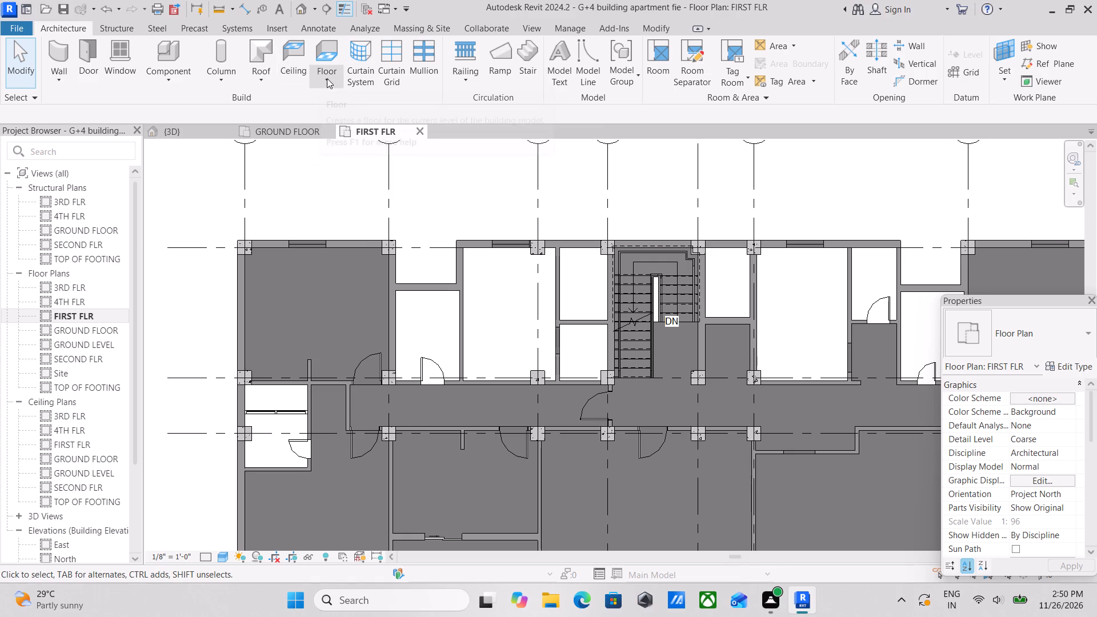
click(369, 105)
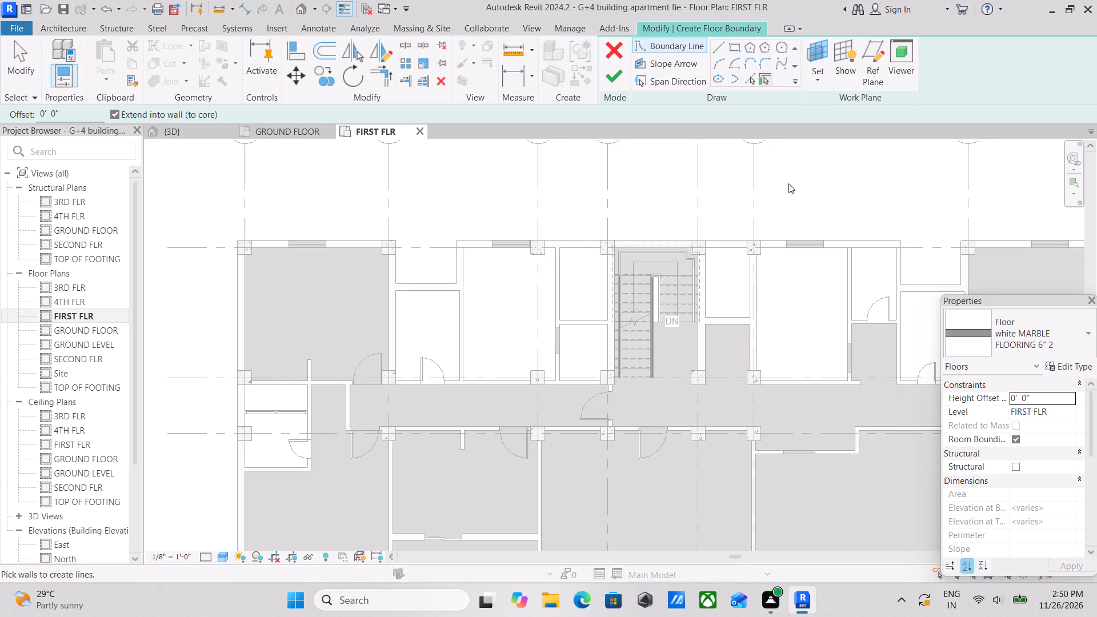
click(716, 49)
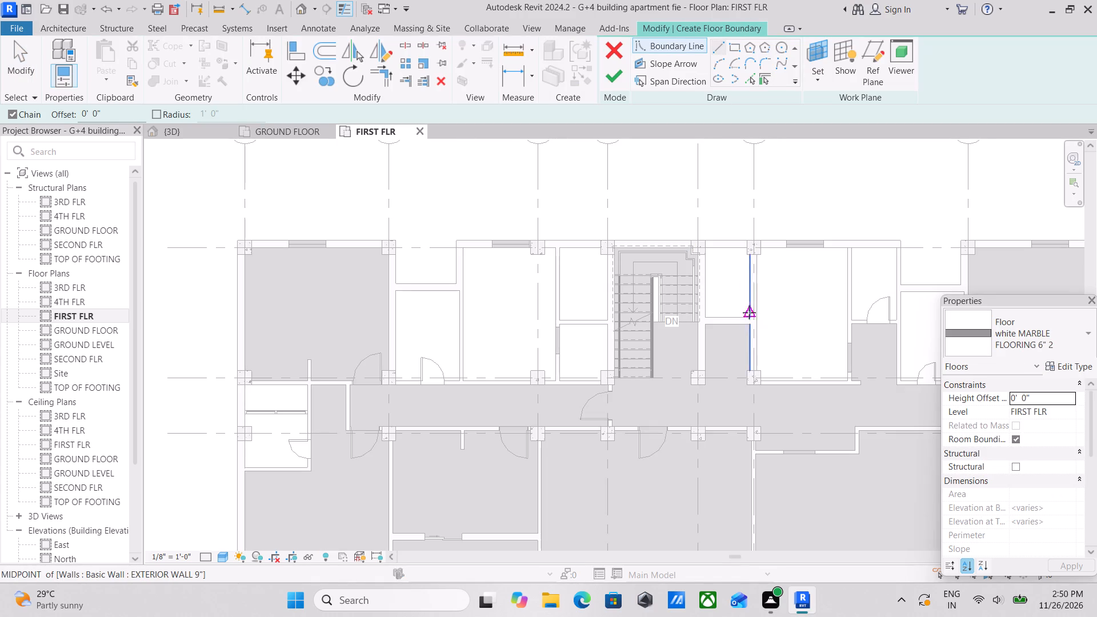
scroll(749, 312, up, 3)
middle_drag(807, 372, 752, 375)
scroll(747, 375, up, 1)
middle_drag(787, 314, 700, 331)
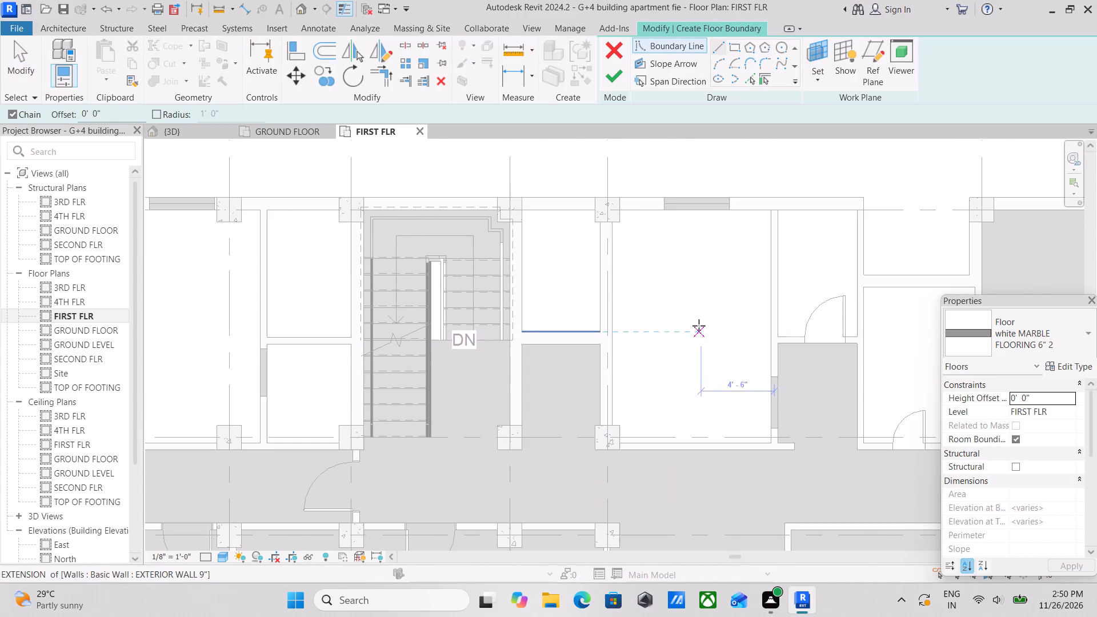
scroll(513, 203, up, 3)
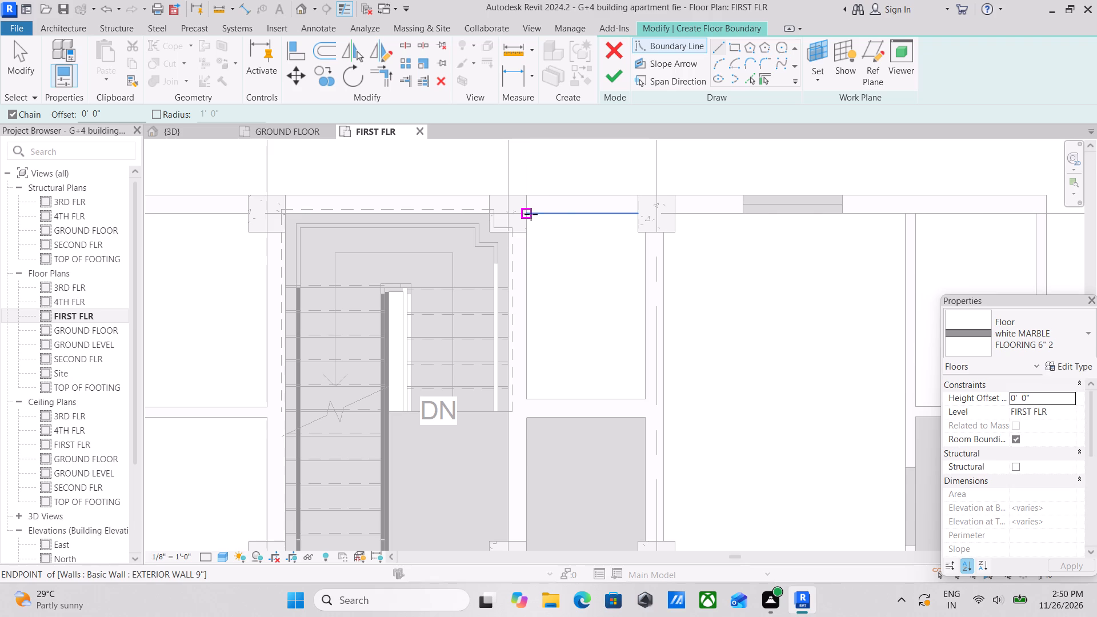
click(531, 214)
middle_drag(529, 303, 529, 264)
click(529, 361)
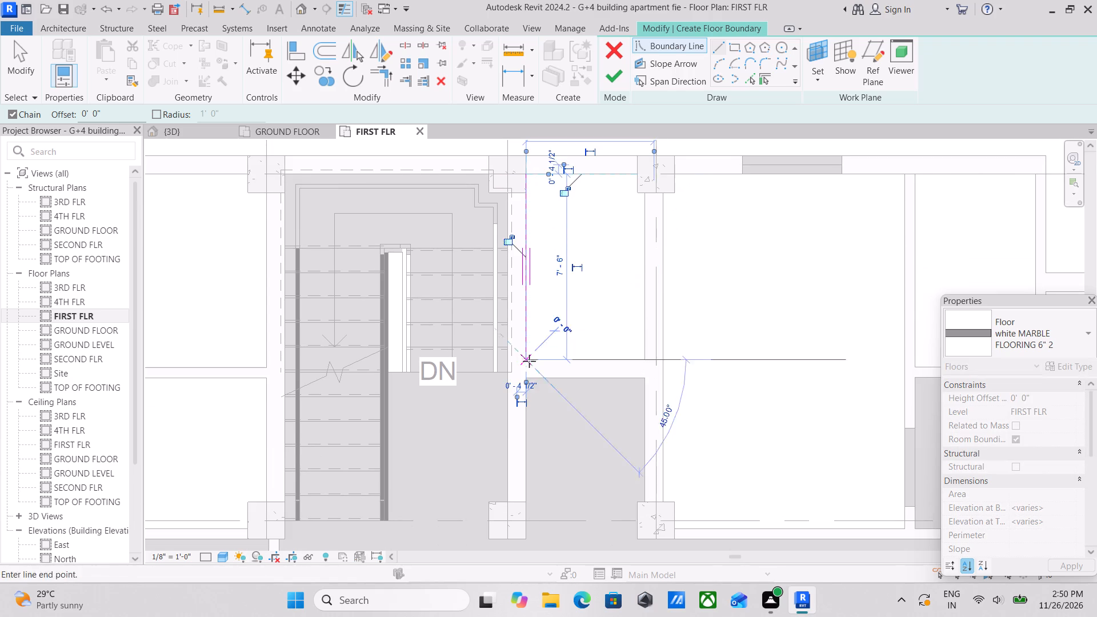
click(641, 362)
Close the small room's outline up the opposite wall, around the column corner with a 9" side, and back along the outer wall.
middle_drag(644, 305, 655, 400)
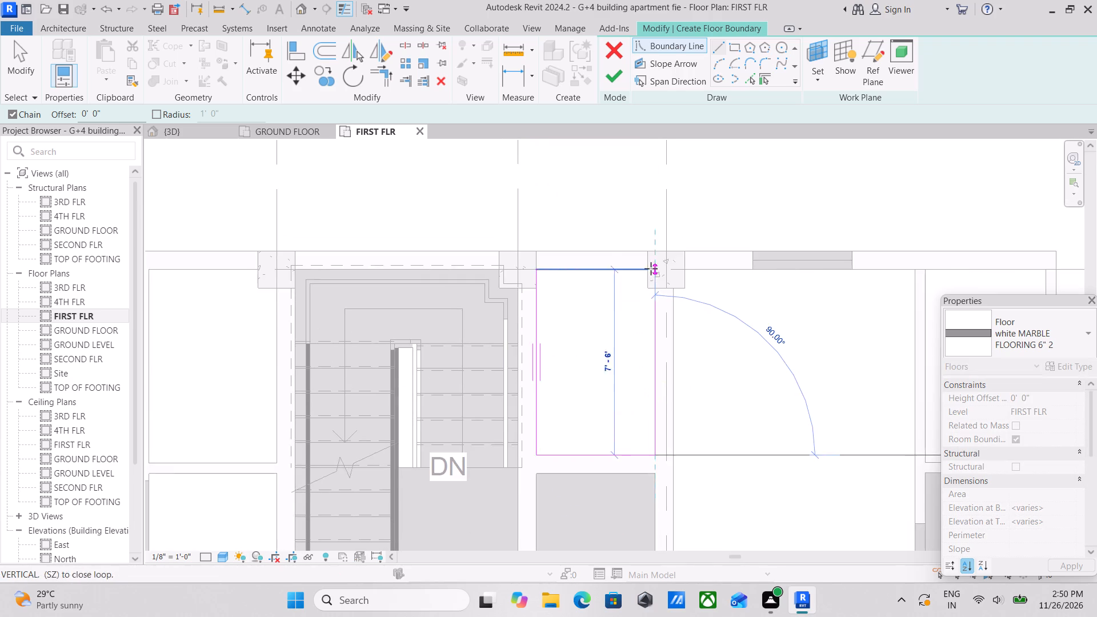
scroll(654, 257, up, 4)
click(656, 313)
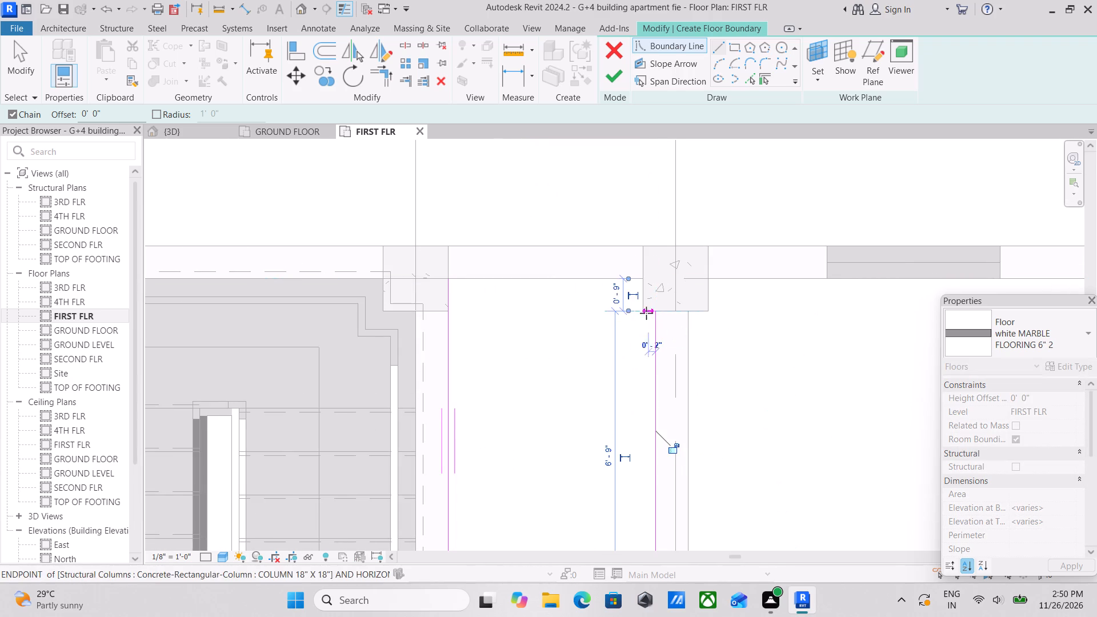
click(643, 313)
click(644, 276)
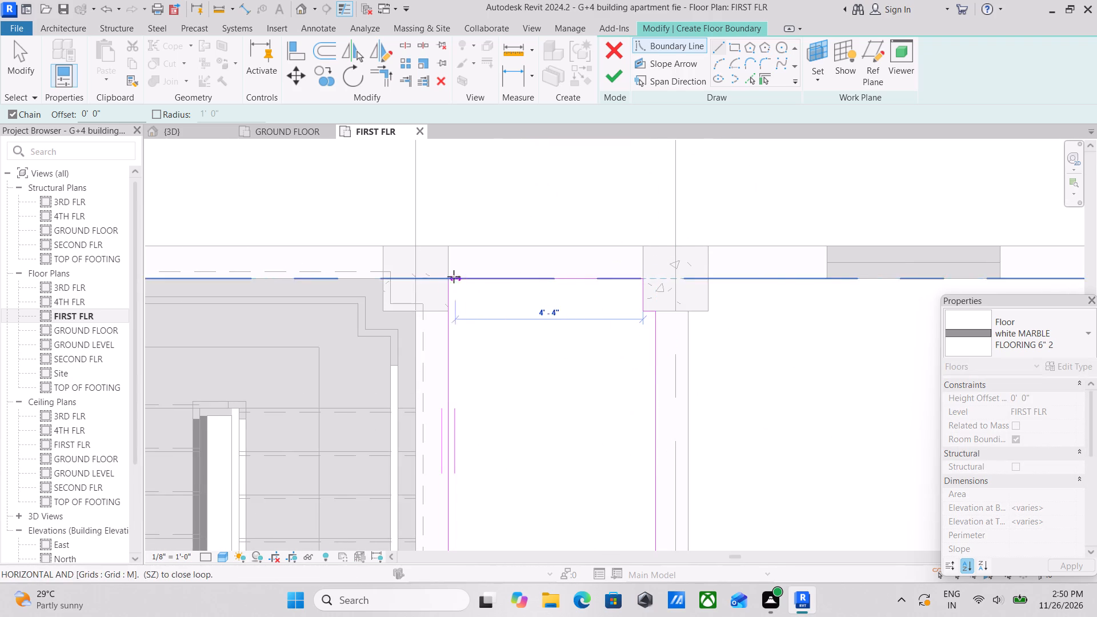
click(451, 277)
Begin the adjacent larger room's outline at its corridor-side column, passing around the column corner and along the corridor wall to the interior wall.
scroll(635, 321, down, 7)
middle_drag(730, 351, 720, 306)
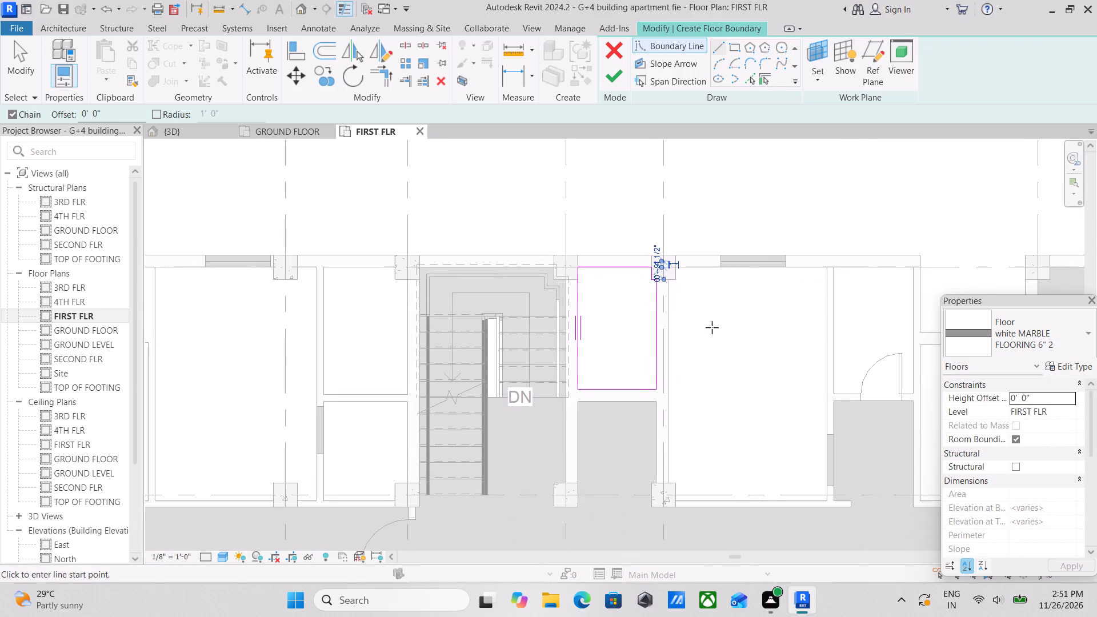
middle_drag(677, 426, 692, 317)
scroll(695, 359, up, 7)
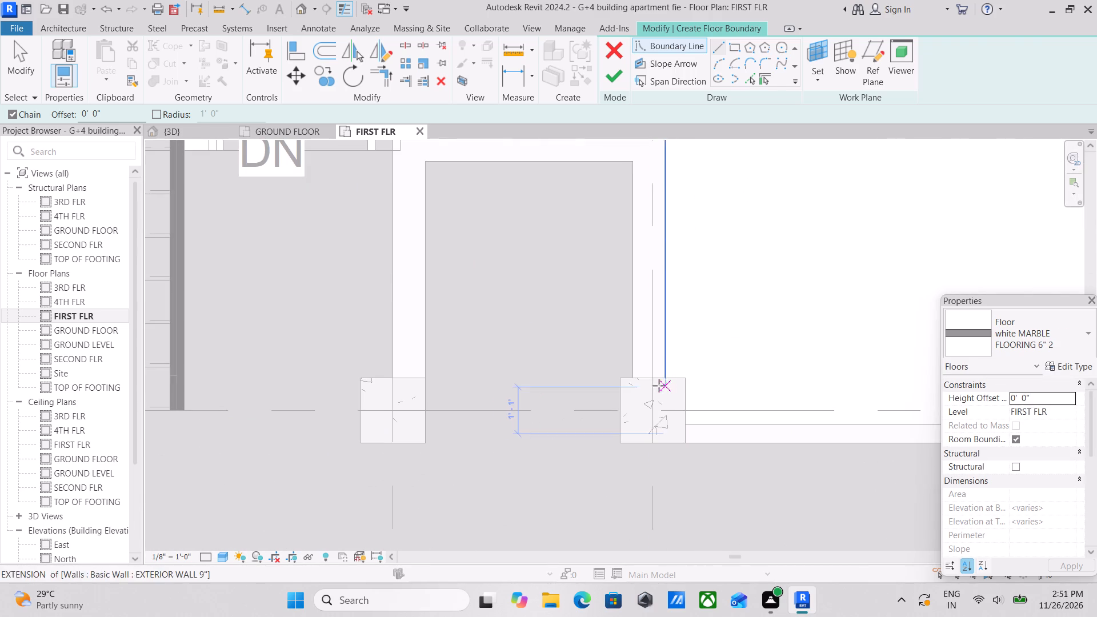
click(667, 376)
click(683, 376)
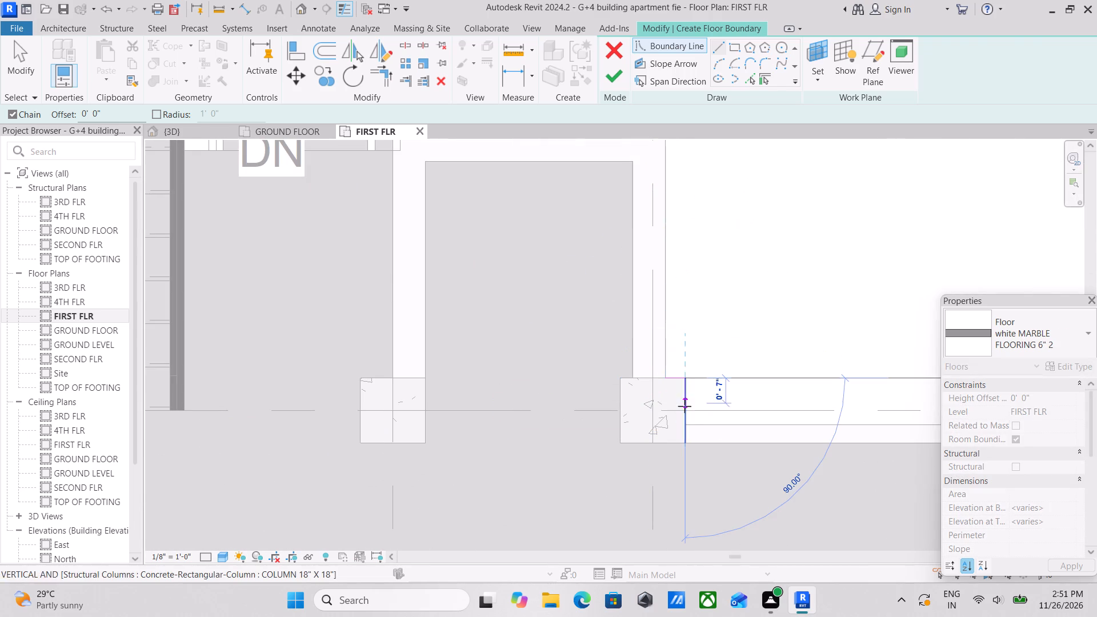
click(686, 422)
middle_drag(802, 418, 570, 400)
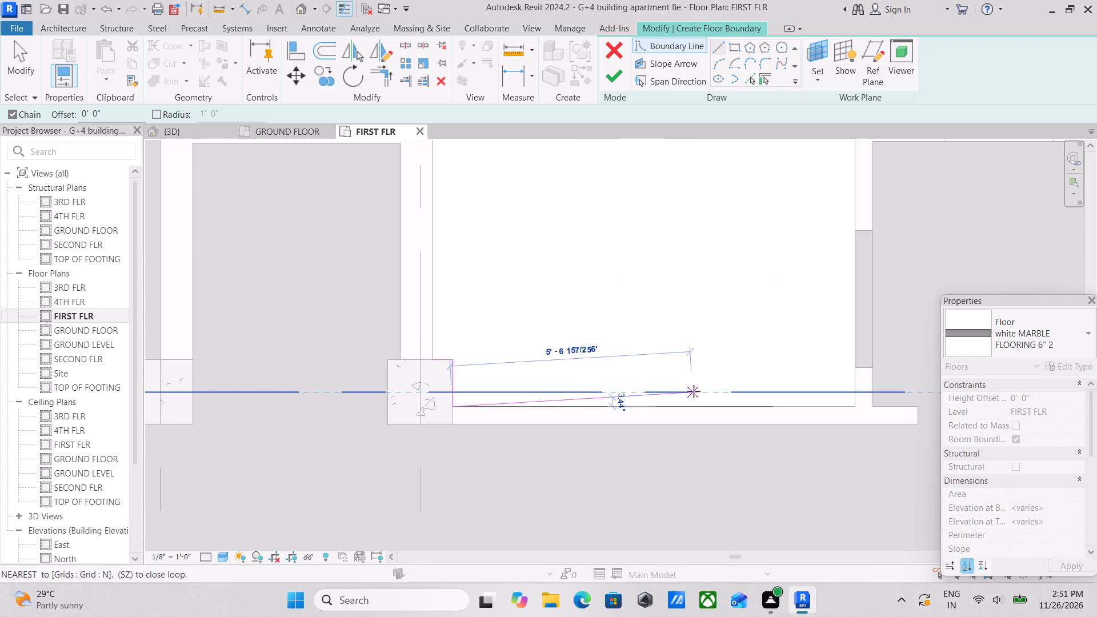
middle_drag(694, 391, 575, 399)
click(741, 412)
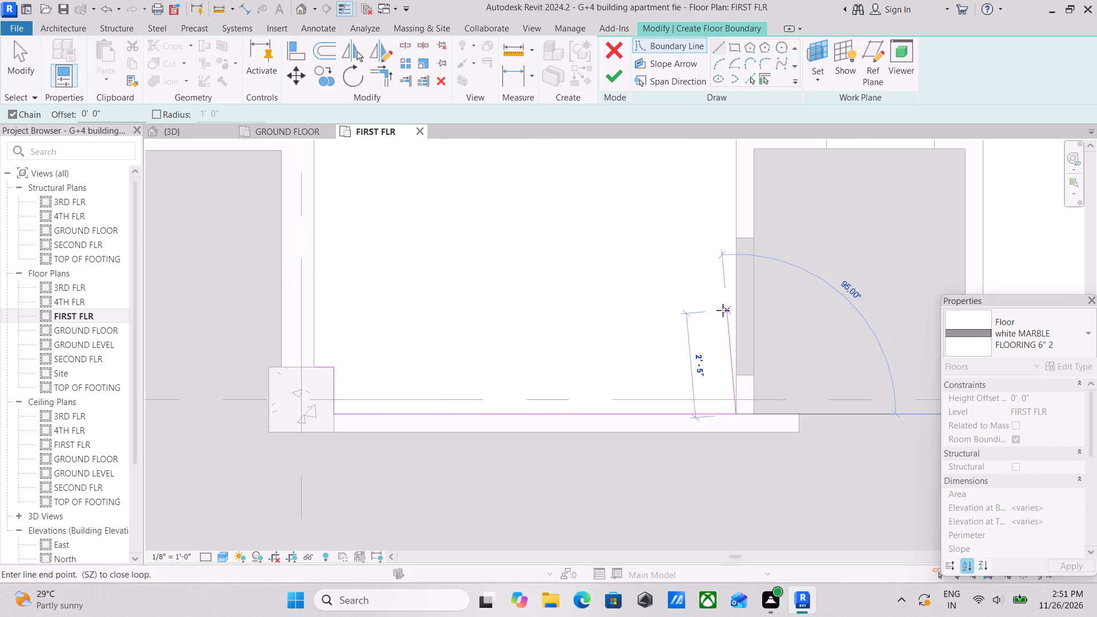
Continue the larger room's boundary about 14'-2" up the interior wall and along the outer wall to the column face.
middle_drag(722, 312, 730, 434)
middle_drag(728, 275, 760, 431)
scroll(780, 250, down, 1)
middle_drag(781, 254, 782, 411)
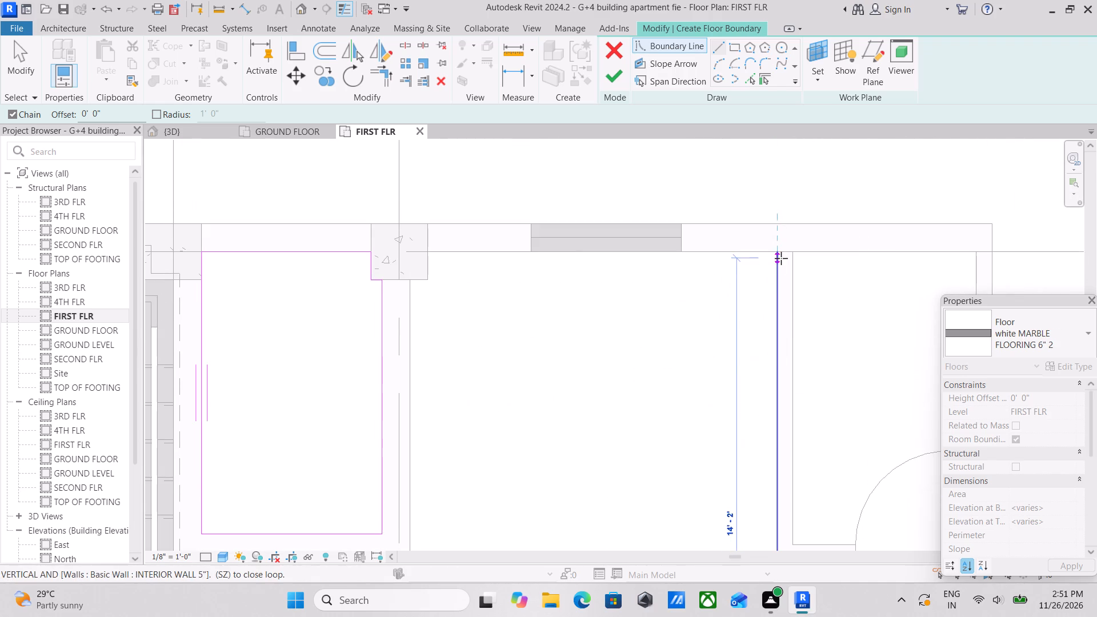
click(781, 251)
middle_drag(538, 249, 638, 259)
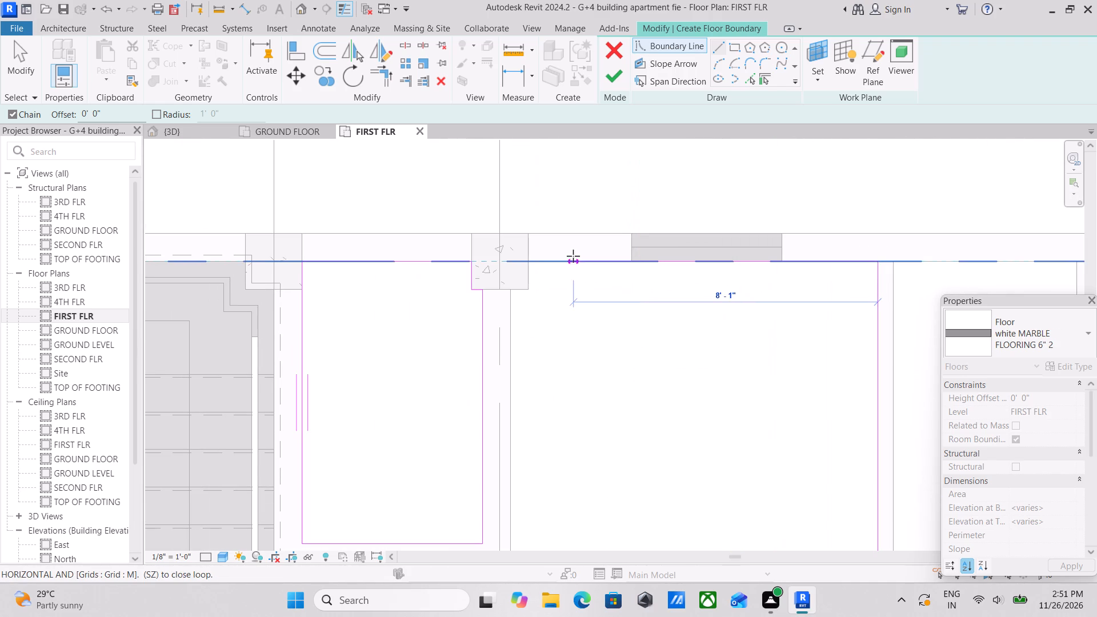
click(528, 262)
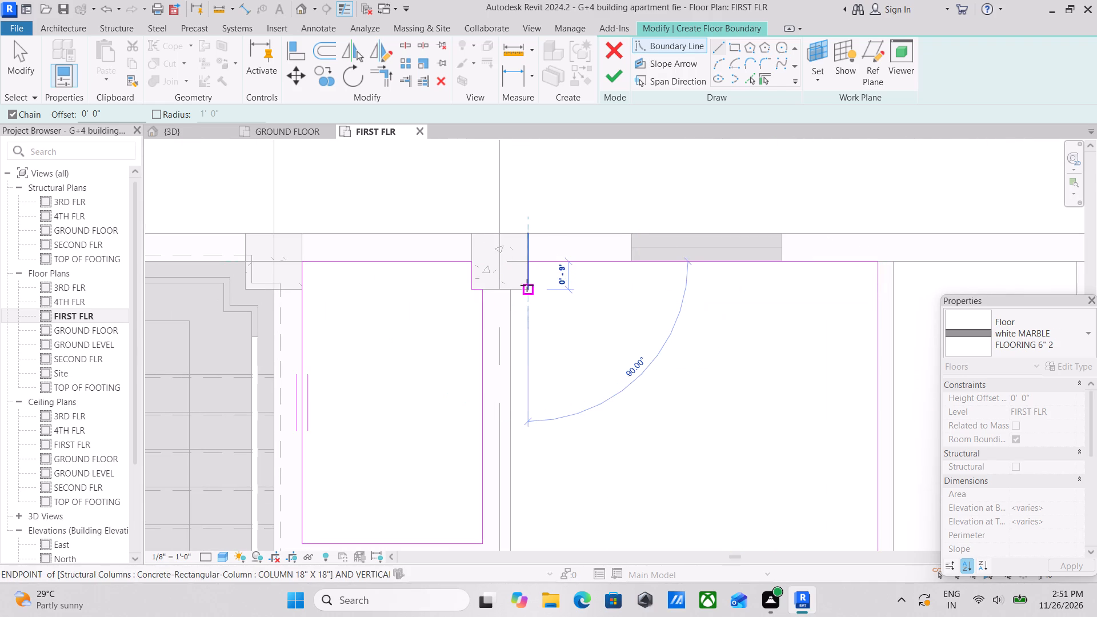
Close the larger room's outline 9" down the column, back to the wall face, and along the wall to the starting column.
click(526, 287)
click(510, 288)
scroll(509, 288, down, 4)
middle_drag(518, 331, 522, 253)
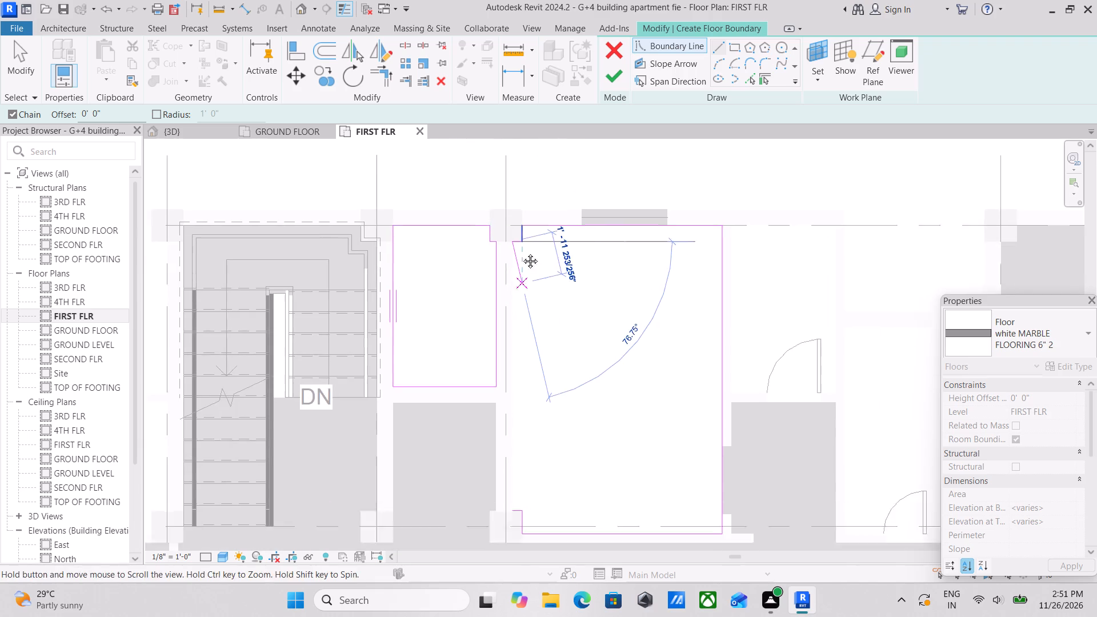
middle_drag(522, 253, 525, 230)
scroll(525, 227, down, 1)
middle_drag(523, 308, 514, 238)
scroll(536, 386, up, 3)
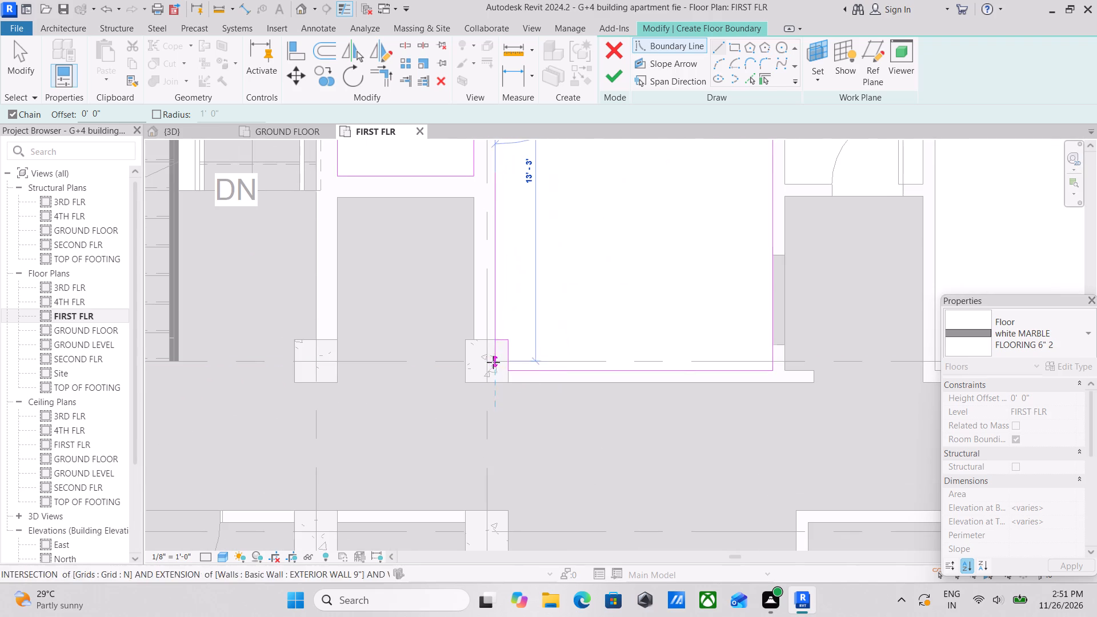
click(491, 339)
Begin the narrow room's floor outline beside the larger room, running 4'-10 1/2" along the outer wall and down the far wall to the door wall.
scroll(491, 339, down, 3)
scroll(567, 298, down, 3)
middle_drag(567, 298, 627, 330)
scroll(724, 163, up, 2)
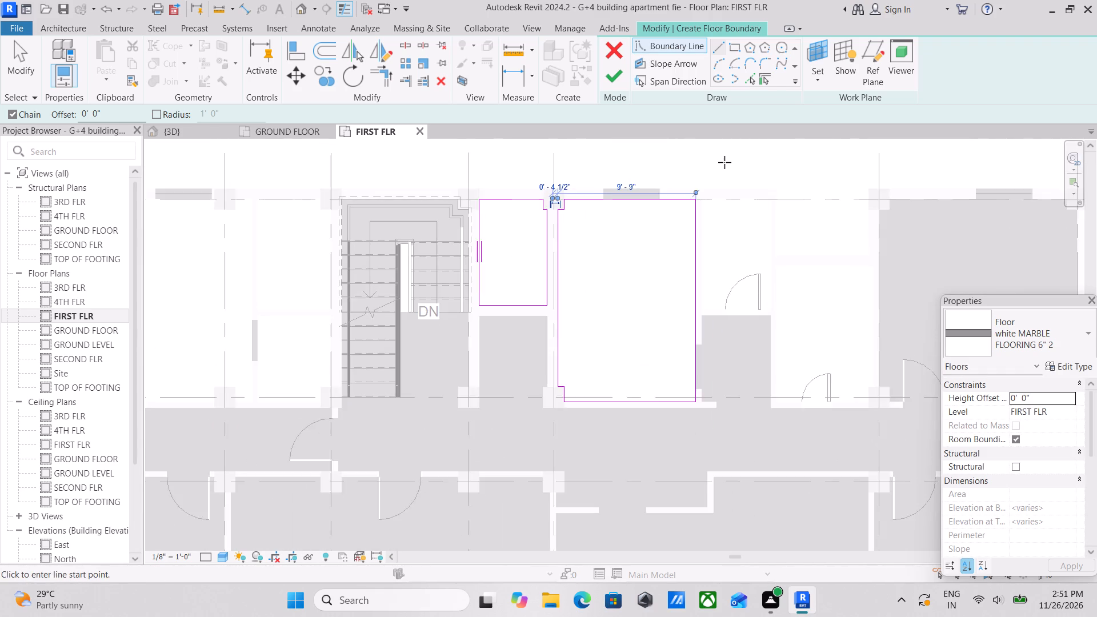
scroll(724, 162, up, 3)
scroll(704, 205, up, 4)
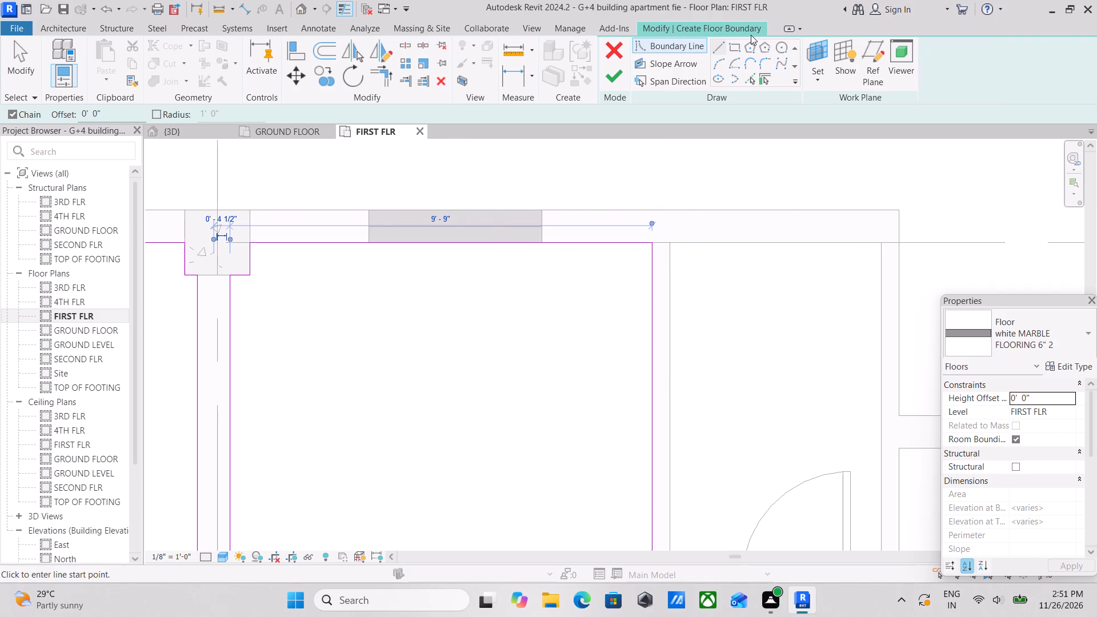
click(669, 249)
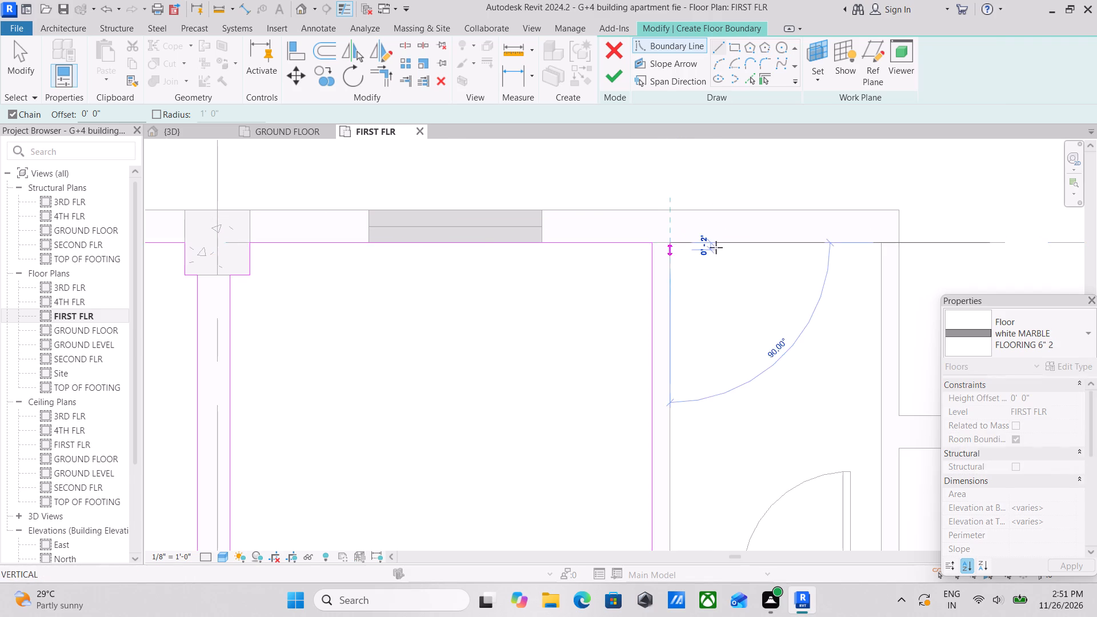
middle_drag(807, 243, 738, 238)
click(814, 236)
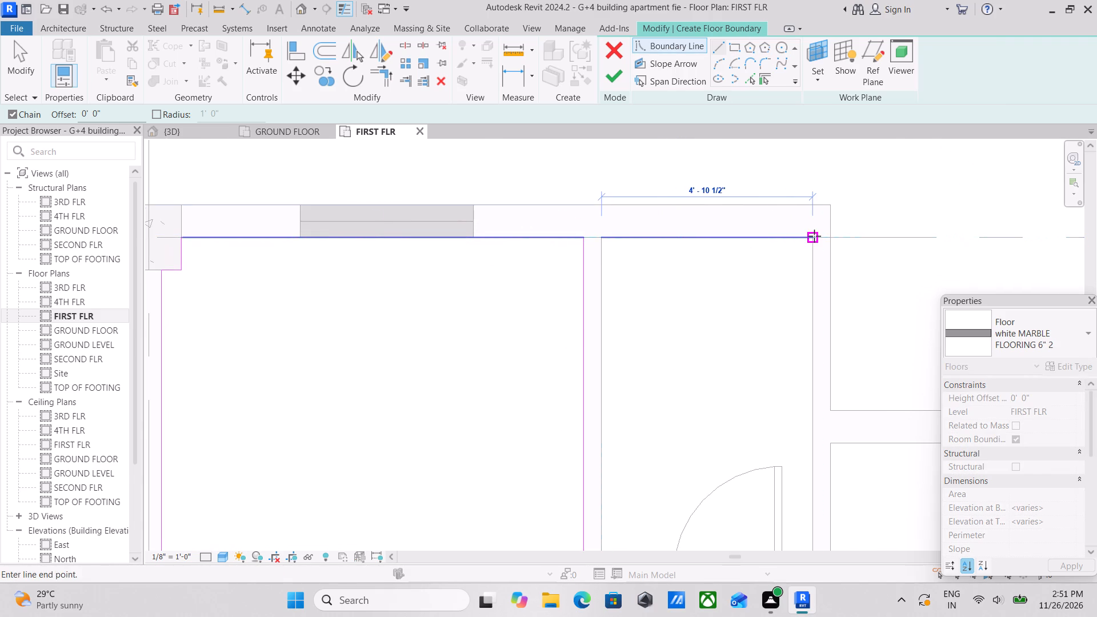
scroll(814, 236, down, 2)
middle_drag(814, 236, 812, 148)
middle_drag(783, 308, 800, 219)
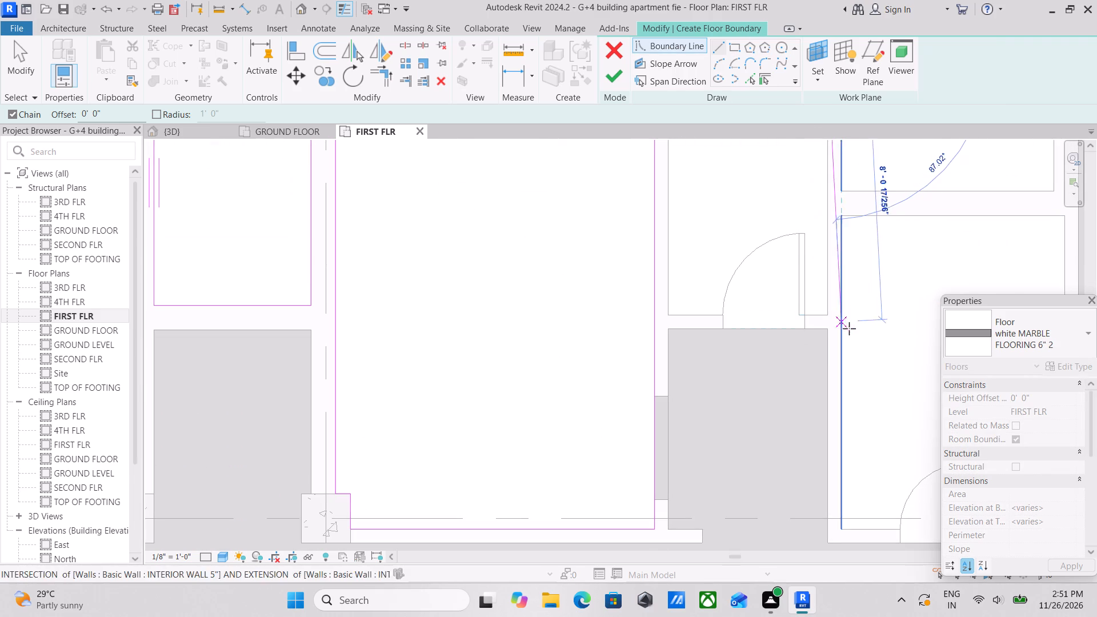
click(831, 316)
Trace the narrow room's door wall 8 1/2" to the jamb and around the 2'-6" doorway, following the 5" wall thickness on both sides.
scroll(809, 315, up, 2)
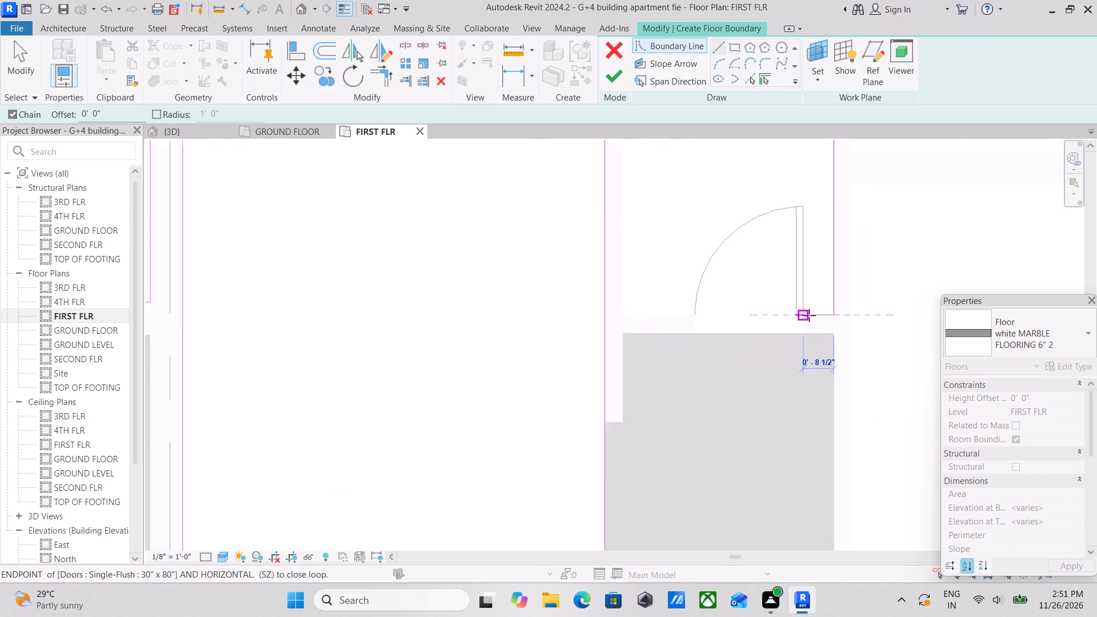
scroll(809, 315, up, 2)
click(804, 314)
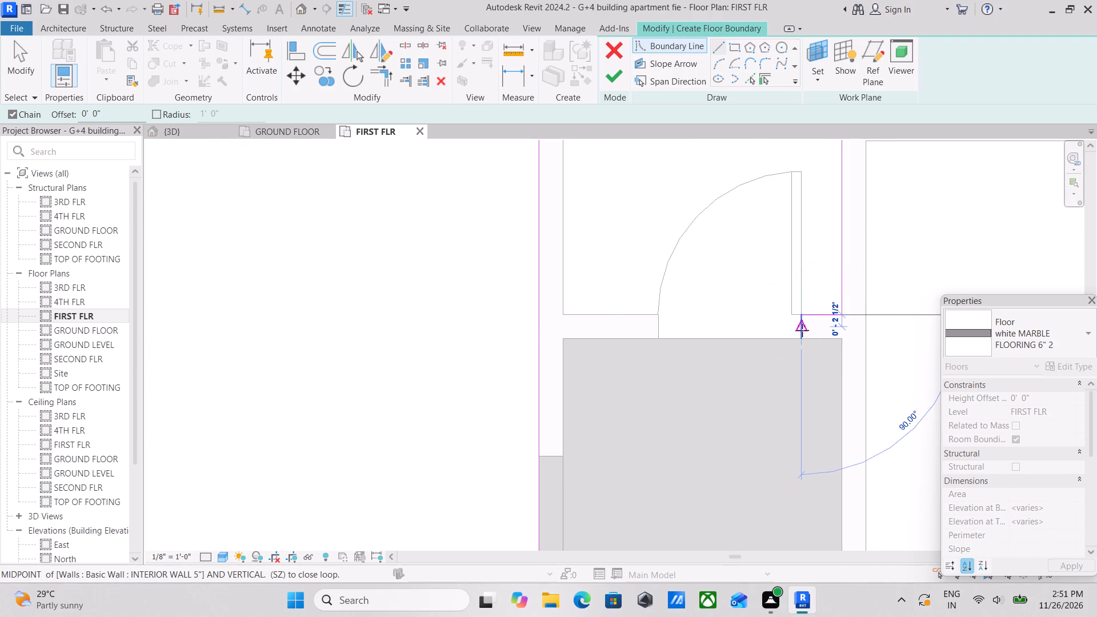
click(801, 335)
click(660, 338)
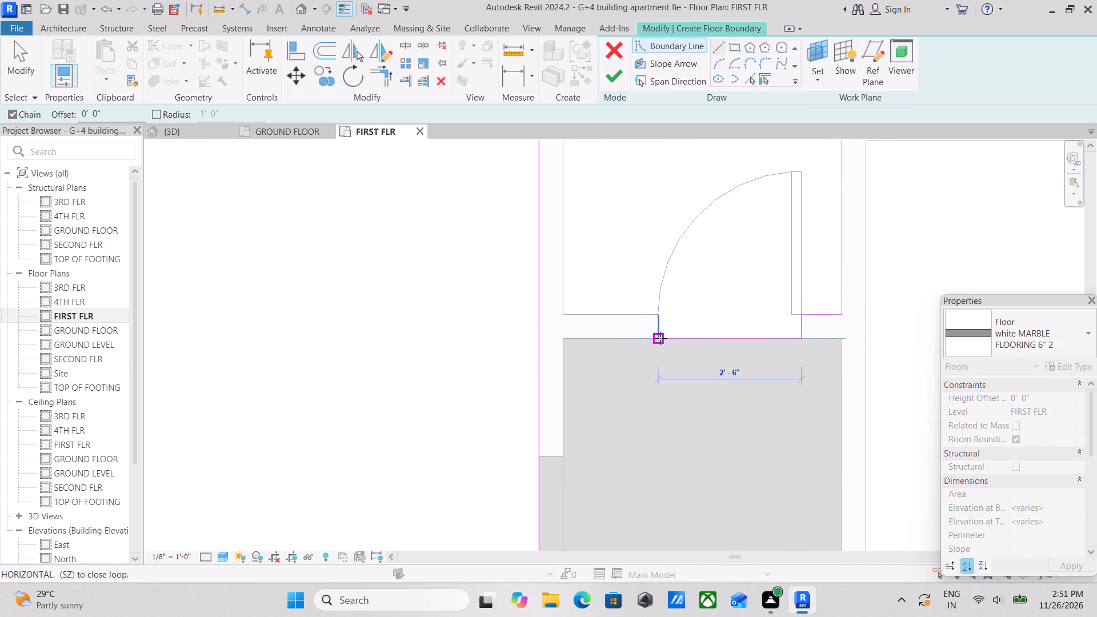
scroll(659, 315, up, 2)
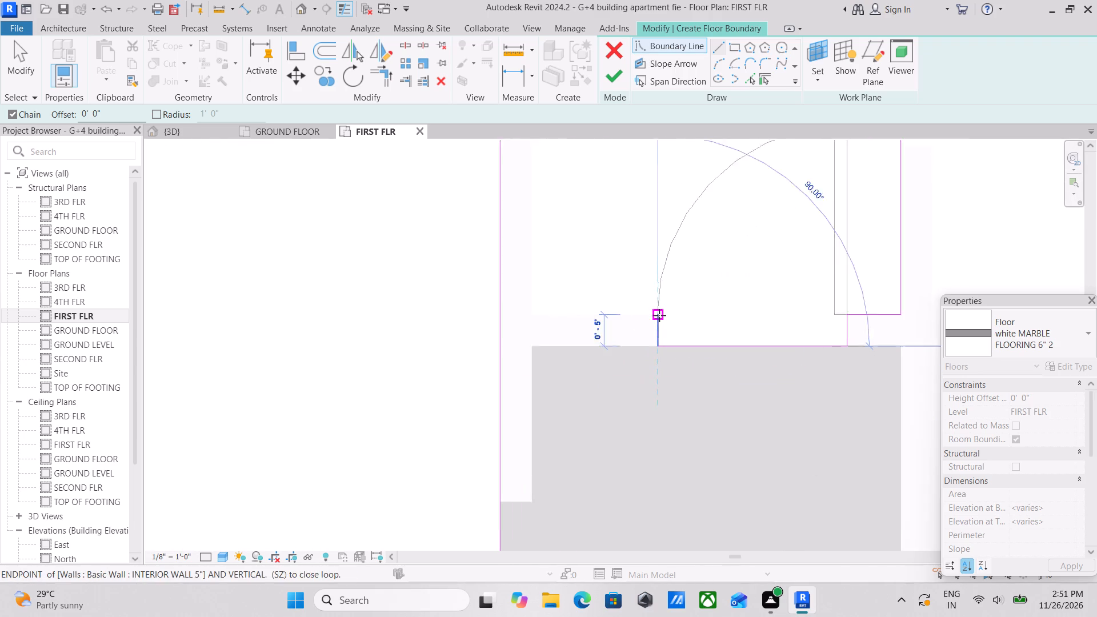
scroll(659, 315, up, 1)
click(659, 316)
Close the narrow room's outline along the remaining door wall and about 7'-9" up the interior wall to the starting corner.
middle_drag(562, 297, 691, 315)
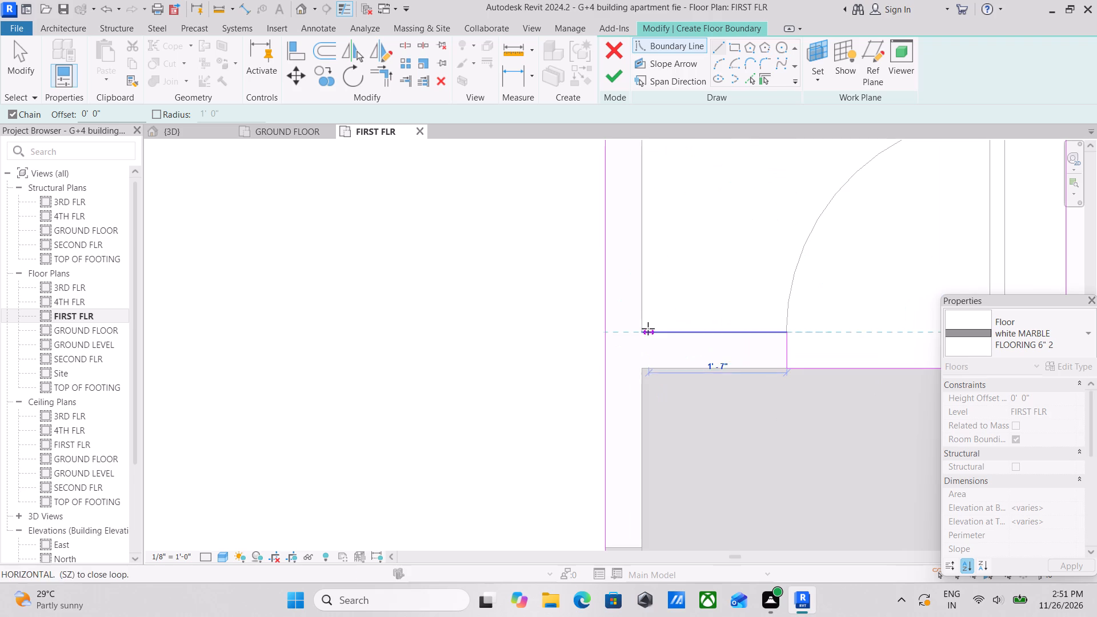
click(644, 331)
middle_drag(642, 234, 679, 360)
scroll(678, 357, down, 1)
scroll(698, 262, down, 3)
middle_drag(698, 263, 723, 422)
scroll(719, 418, down, 1)
scroll(703, 242, down, 1)
middle_drag(703, 242, 706, 326)
scroll(707, 282, up, 3)
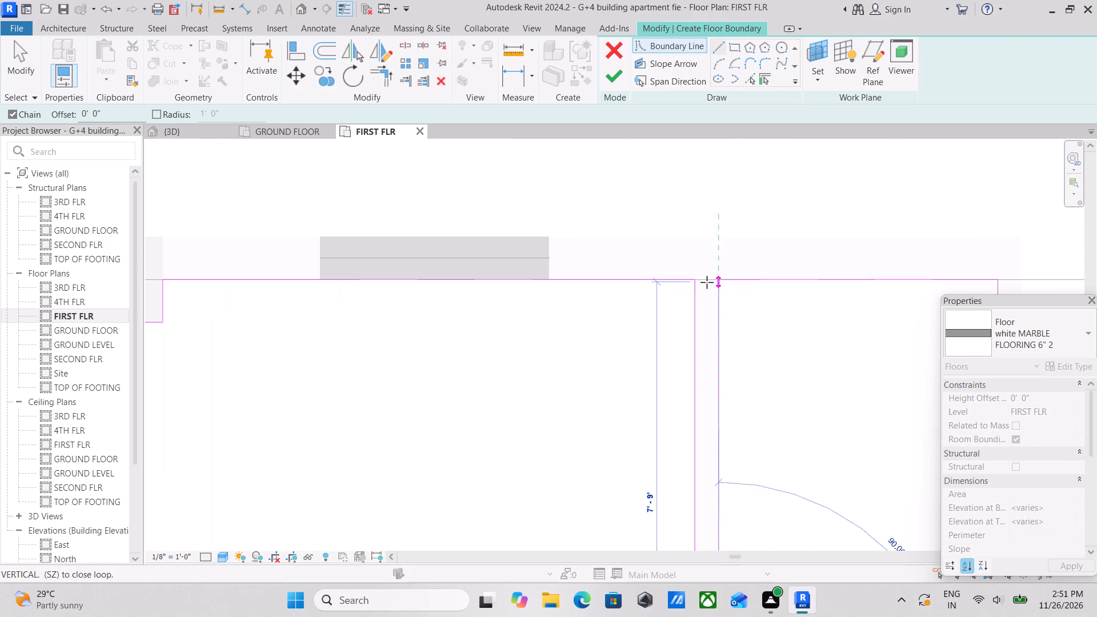
click(722, 275)
scroll(722, 275, down, 5)
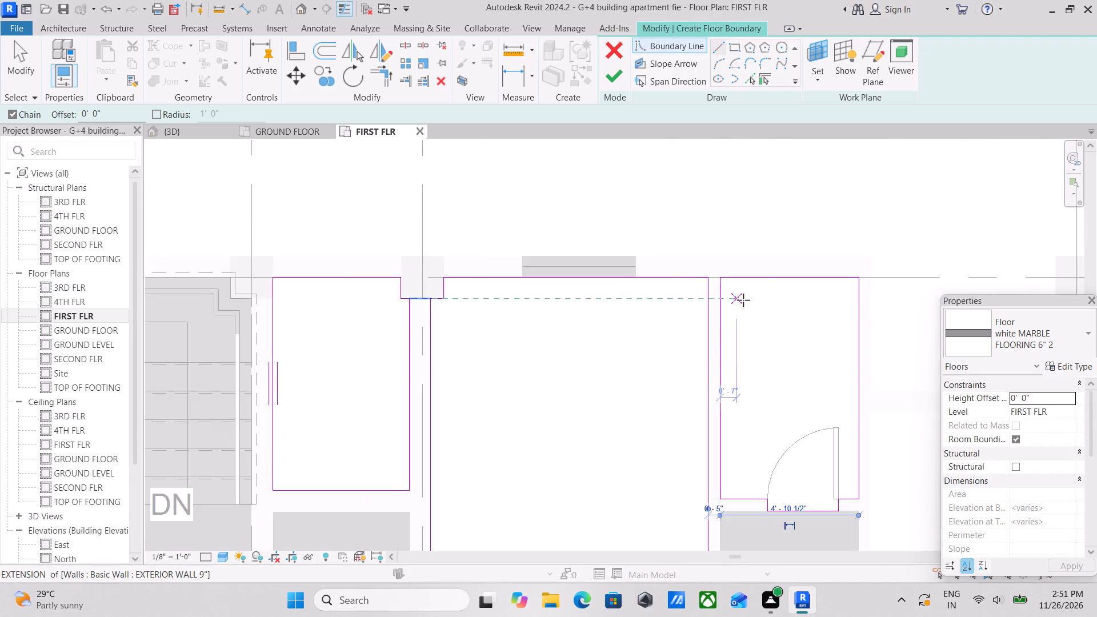
Begin the adjacent bathroom's outline at its corridor door jamb, passing through the wall, along its inner face, and up the side wall to the partition.
scroll(747, 299, down, 3)
middle_drag(746, 299, 704, 328)
middle_drag(862, 375, 655, 190)
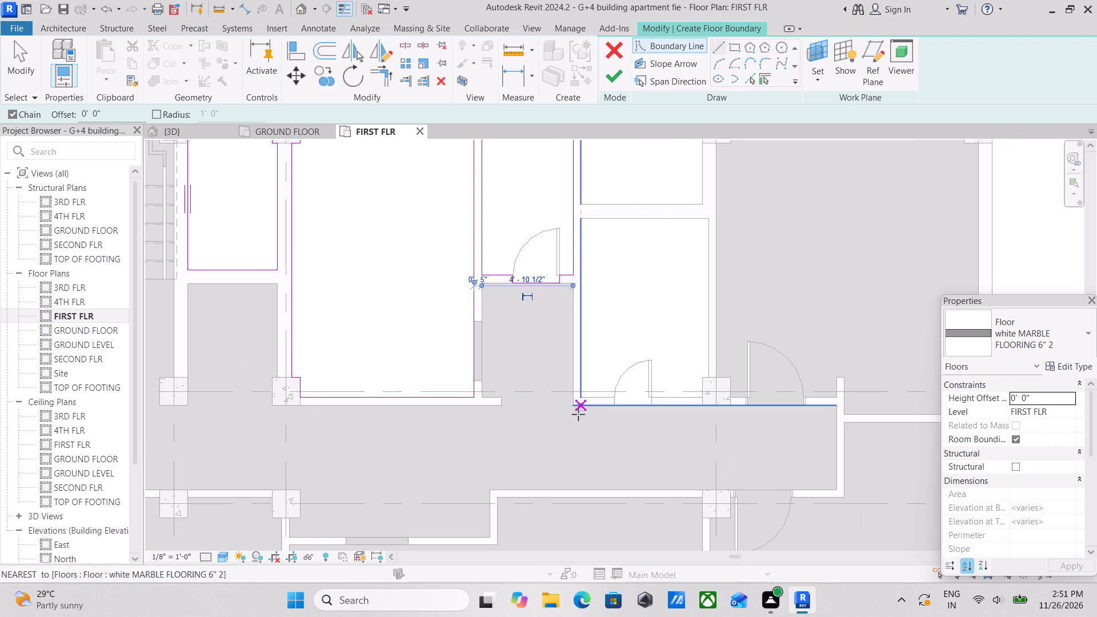
scroll(576, 416, up, 5)
scroll(584, 360, up, 4)
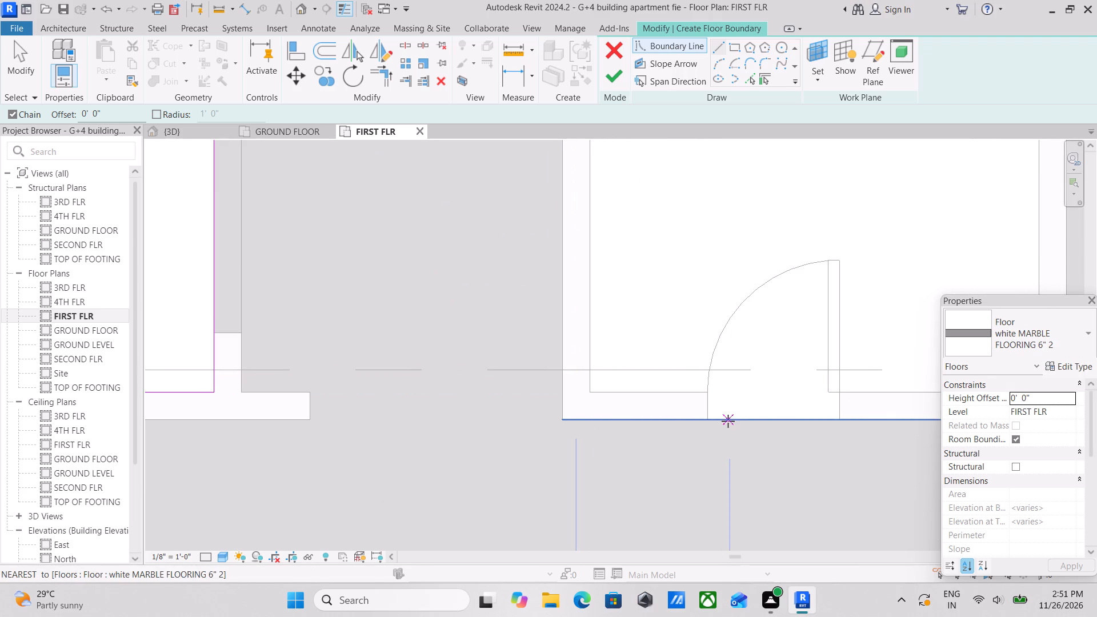
click(708, 420)
click(712, 390)
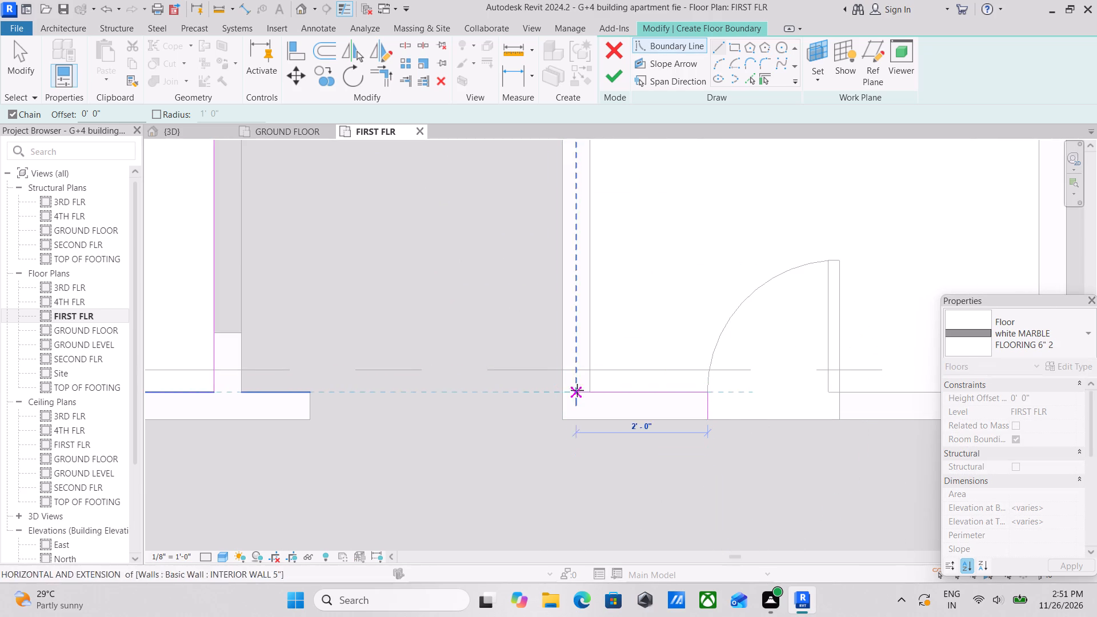
click(591, 391)
middle_drag(592, 278, 631, 502)
middle_drag(631, 295, 655, 494)
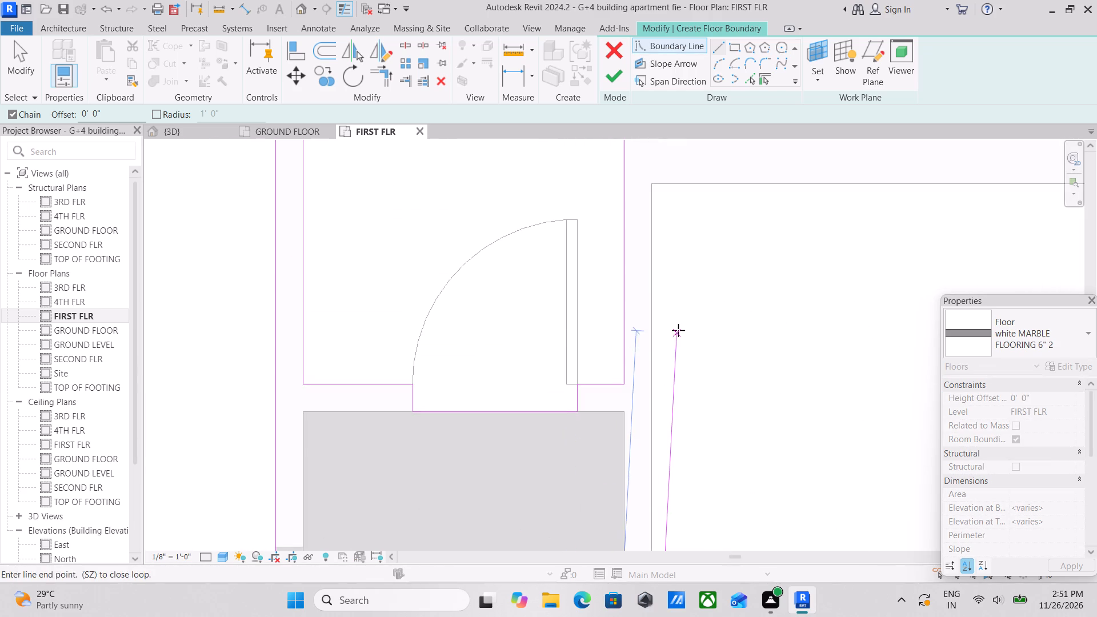
middle_drag(676, 401, 674, 518)
click(653, 304)
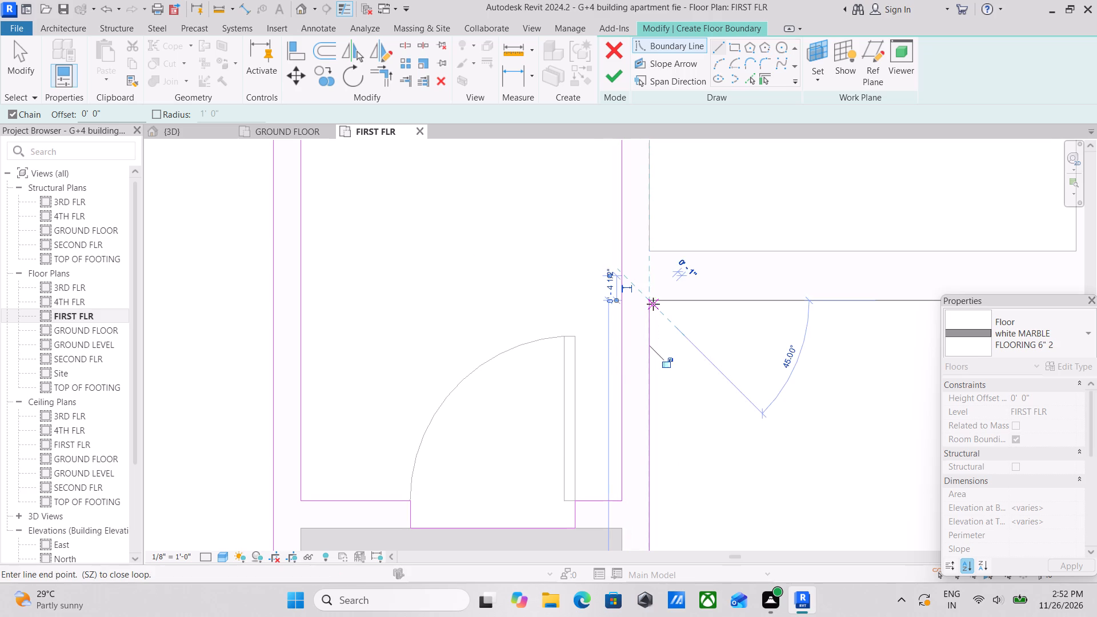
Continue the bathroom's outline along the partition, down the opposite wall to the column, and around the column corner to the corridor wall.
middle_drag(828, 312, 588, 310)
middle_drag(804, 311, 699, 309)
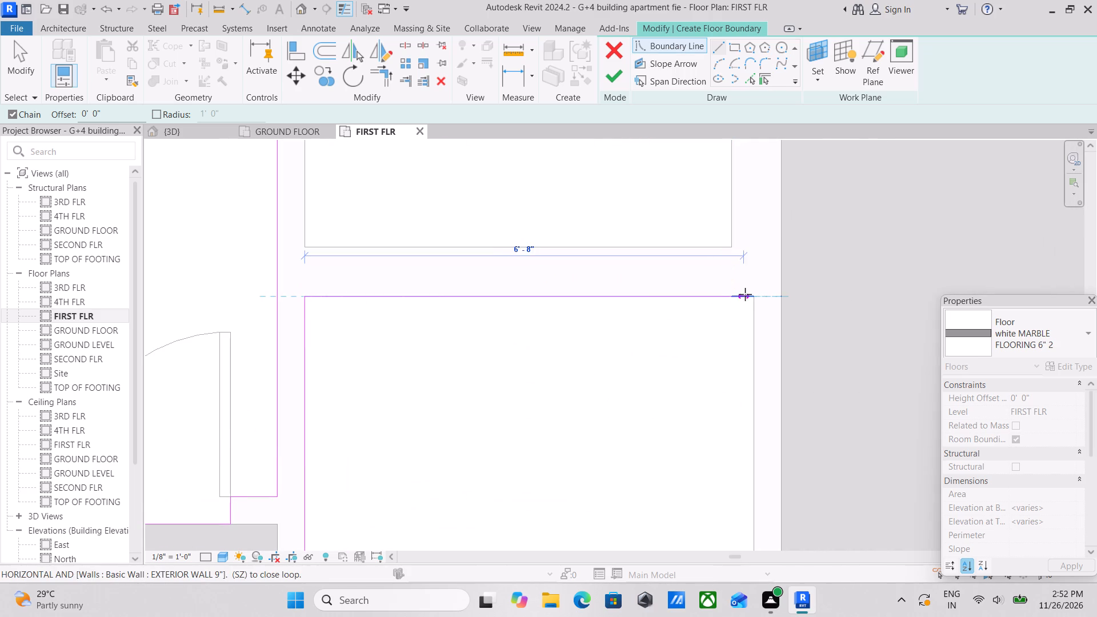
click(748, 294)
scroll(748, 343, down, 3)
middle_drag(747, 374, 748, 269)
scroll(750, 455, down, 3)
middle_drag(750, 456, 742, 312)
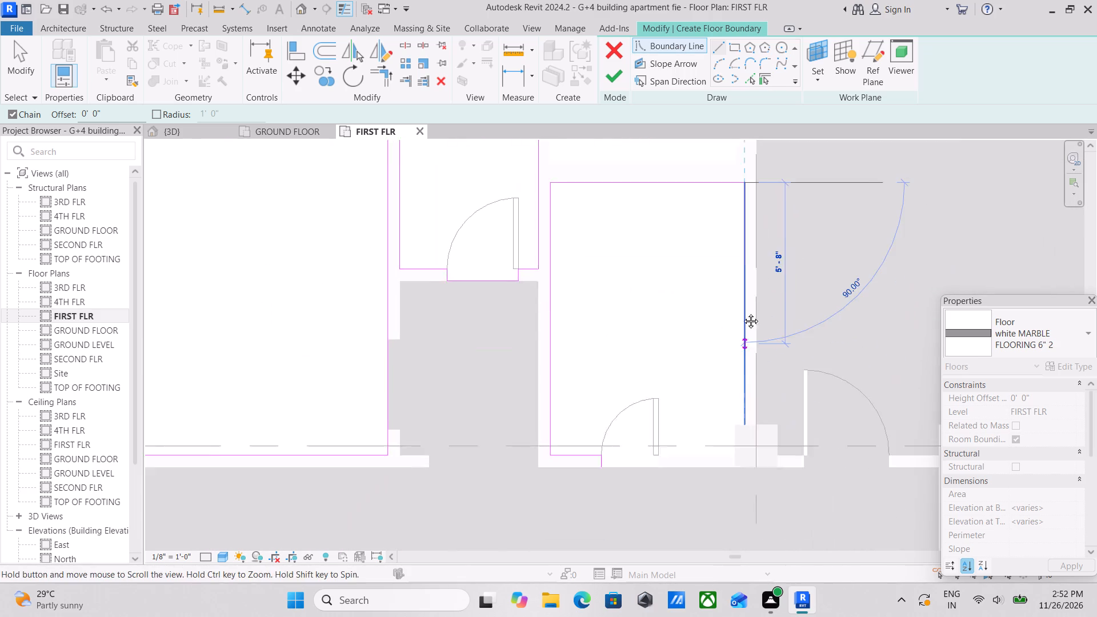
middle_drag(742, 312, 743, 310)
scroll(732, 425, up, 3)
click(757, 376)
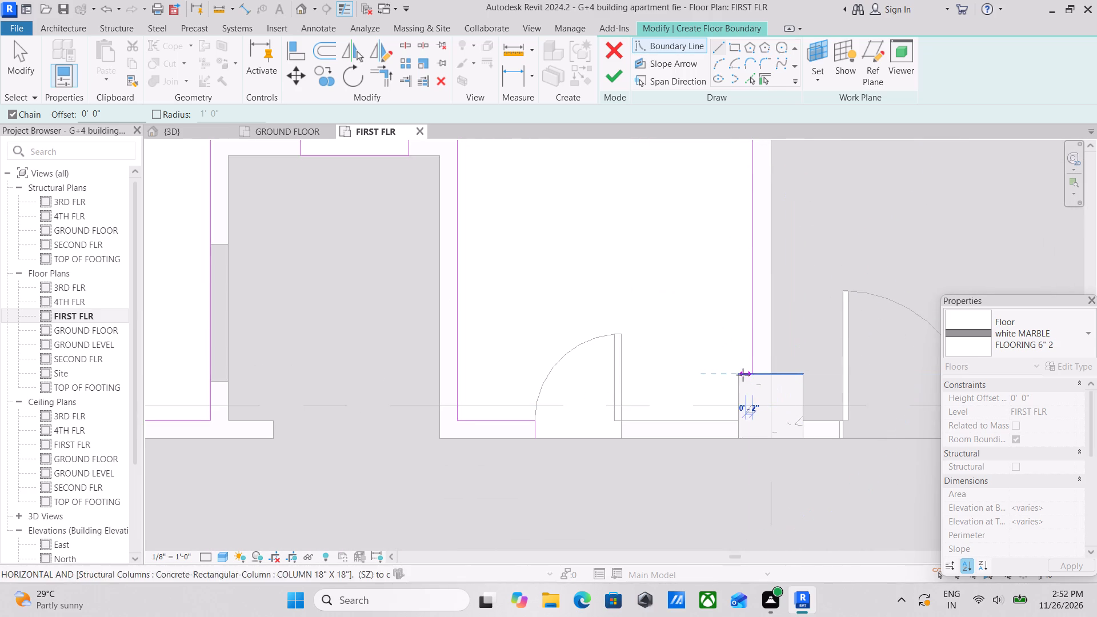
click(741, 374)
click(735, 420)
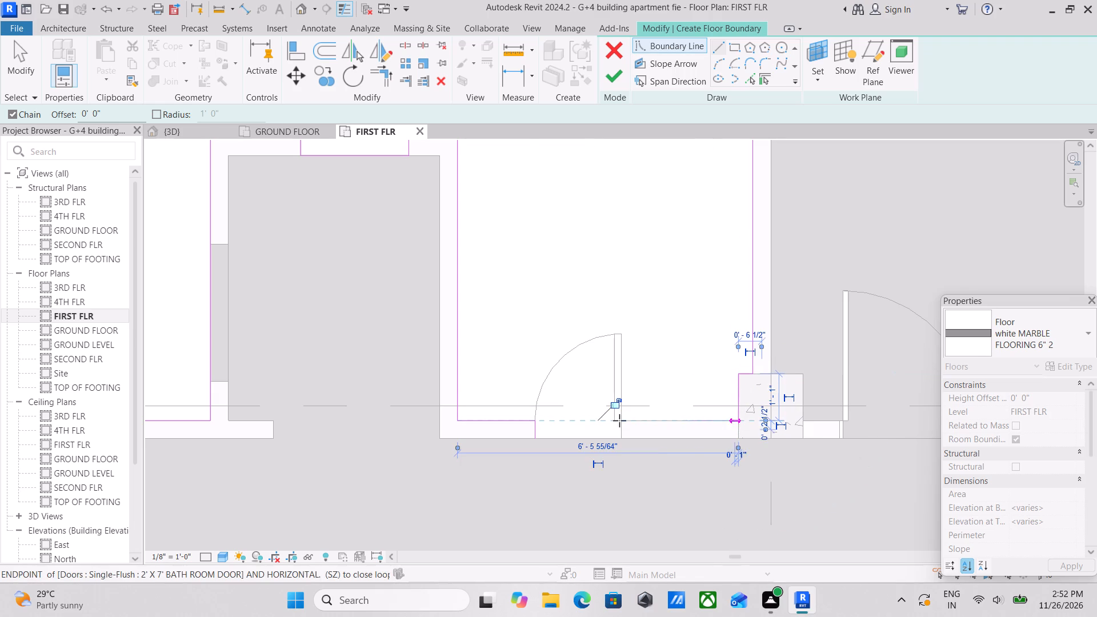
Close the bathroom's outline along the corridor wall to the door jamb, through the wall, and 2'-0" across the doorway to the start.
click(619, 420)
click(619, 438)
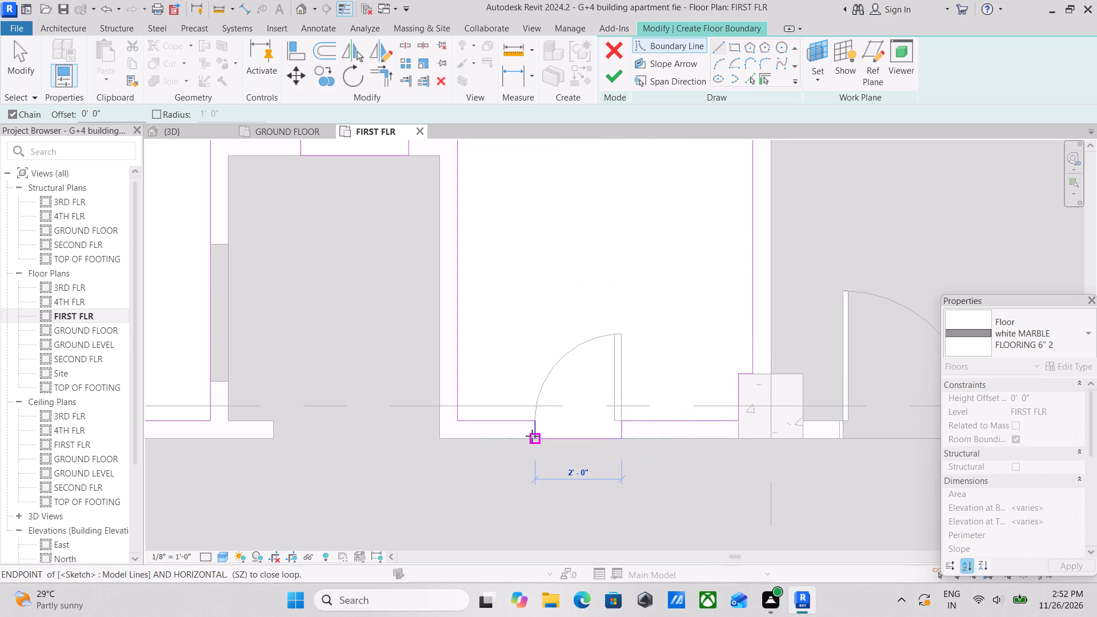
click(534, 436)
Review the outlined rooms and examine the layout across the staircase for rooms still needing flooring.
scroll(539, 434, down, 4)
scroll(646, 336, down, 2)
middle_drag(646, 336, 662, 406)
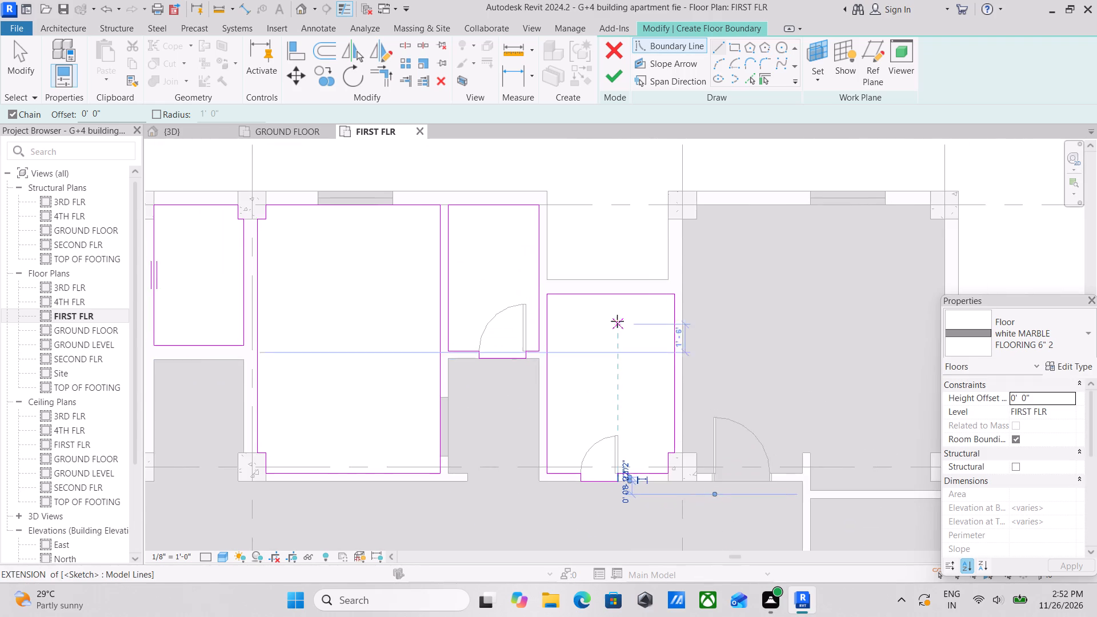
scroll(617, 321, down, 2)
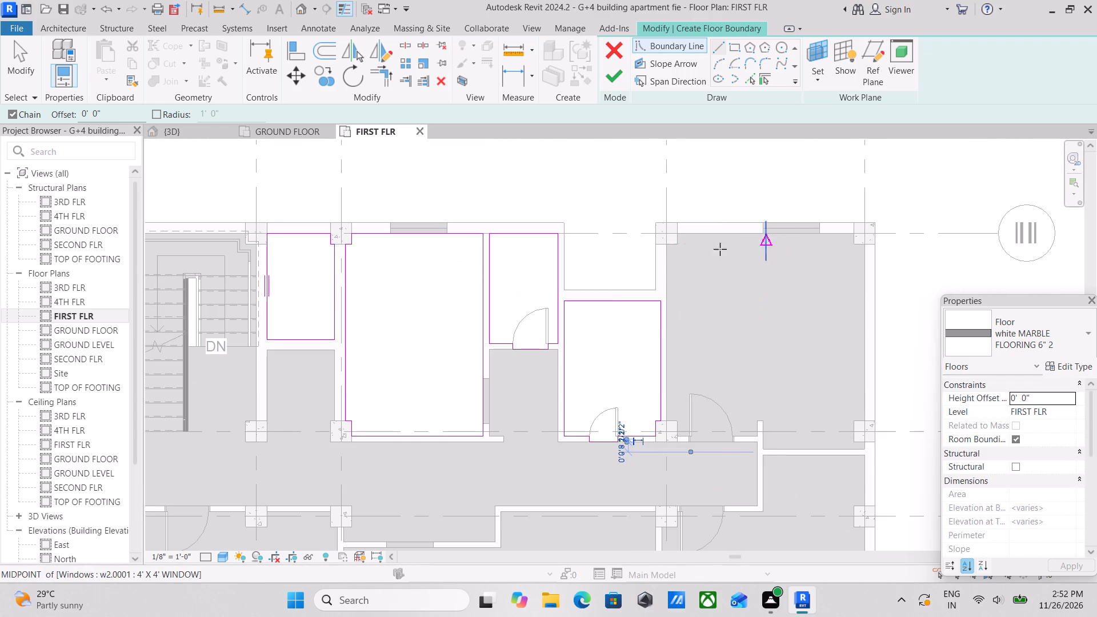
middle_drag(455, 270, 526, 231)
scroll(565, 187, up, 9)
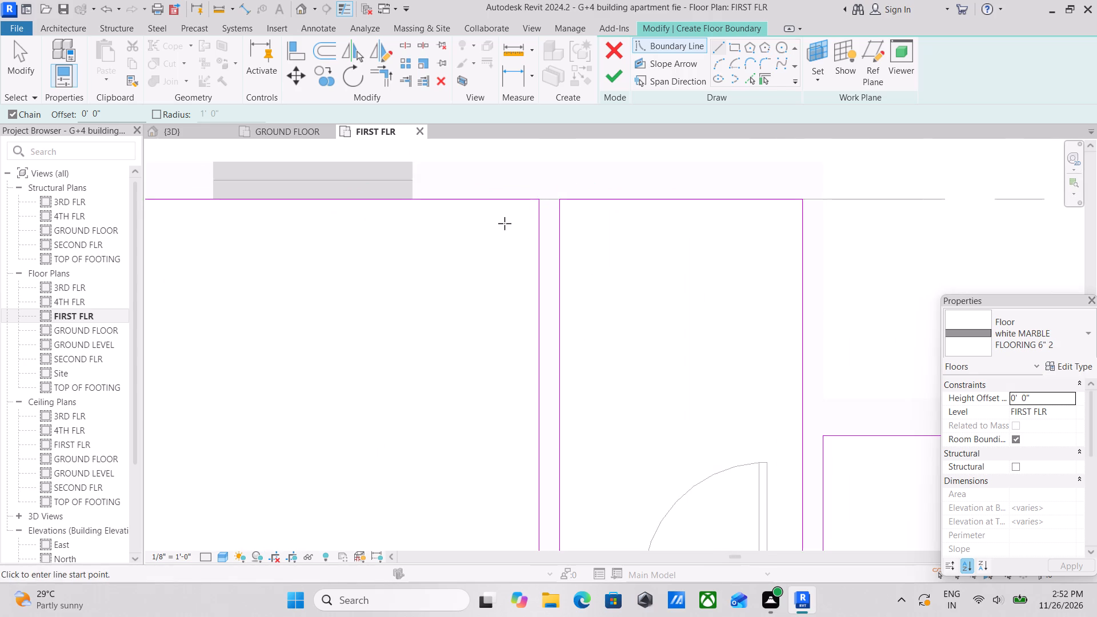
scroll(501, 223, up, 3)
scroll(501, 223, down, 5)
scroll(411, 310, down, 2)
middle_drag(411, 310, 759, 154)
scroll(627, 274, down, 4)
scroll(659, 310, down, 1)
middle_drag(659, 310, 746, 255)
scroll(739, 339, up, 4)
scroll(735, 279, up, 2)
middle_drag(722, 280, 810, 398)
scroll(770, 335, down, 3)
middle_drag(767, 343, 766, 374)
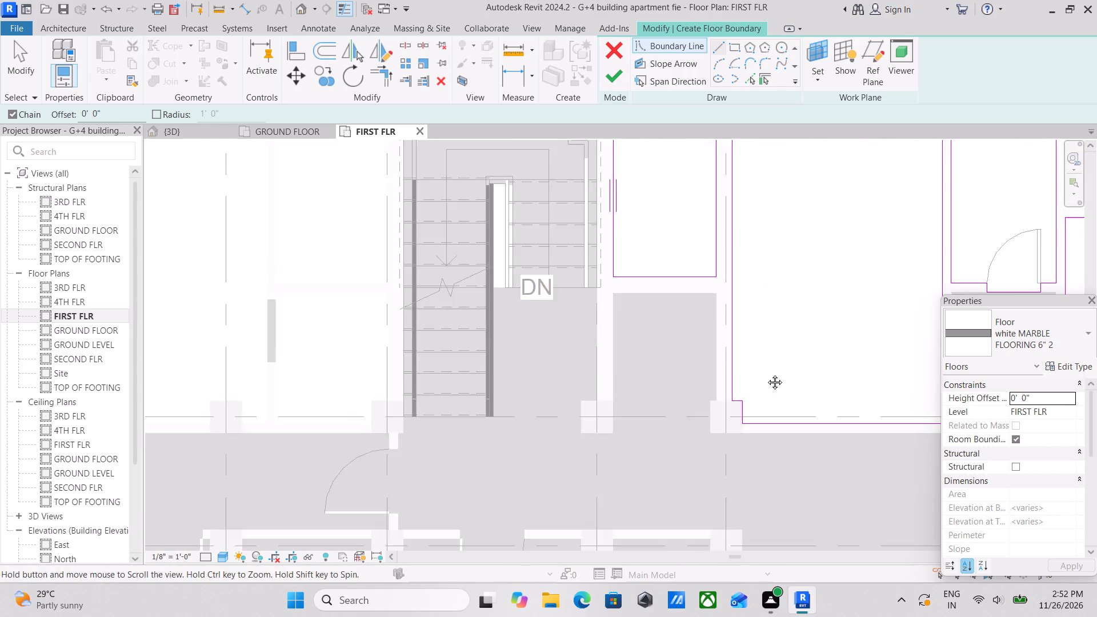
middle_drag(766, 374, 780, 411)
scroll(819, 294, down, 3)
middle_drag(850, 323, 945, 274)
middle_drag(534, 301, 728, 295)
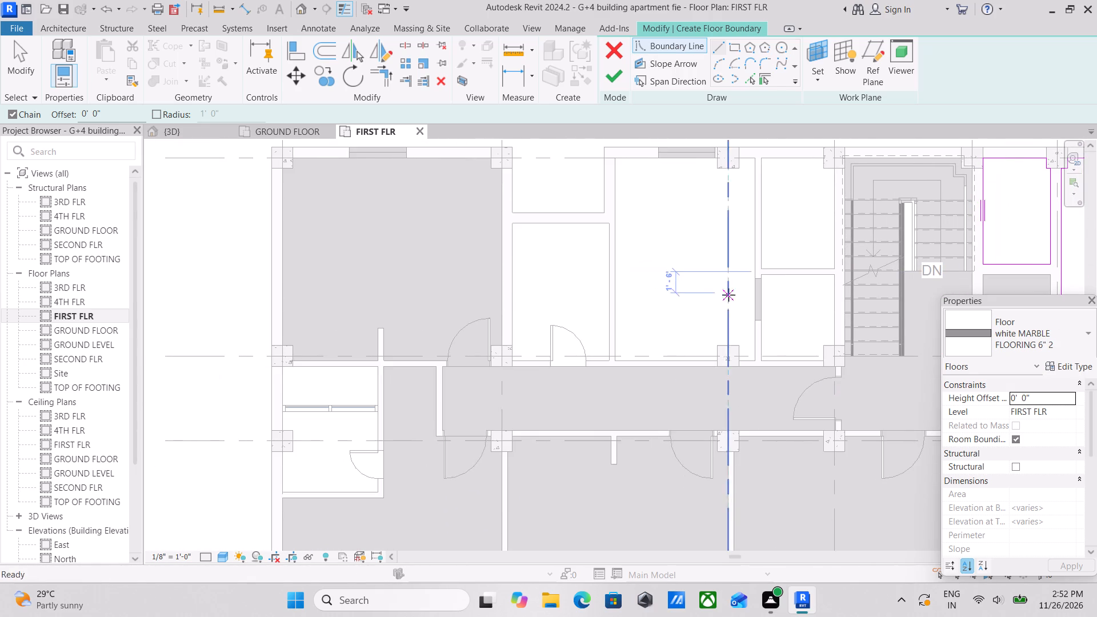
scroll(785, 153, up, 3)
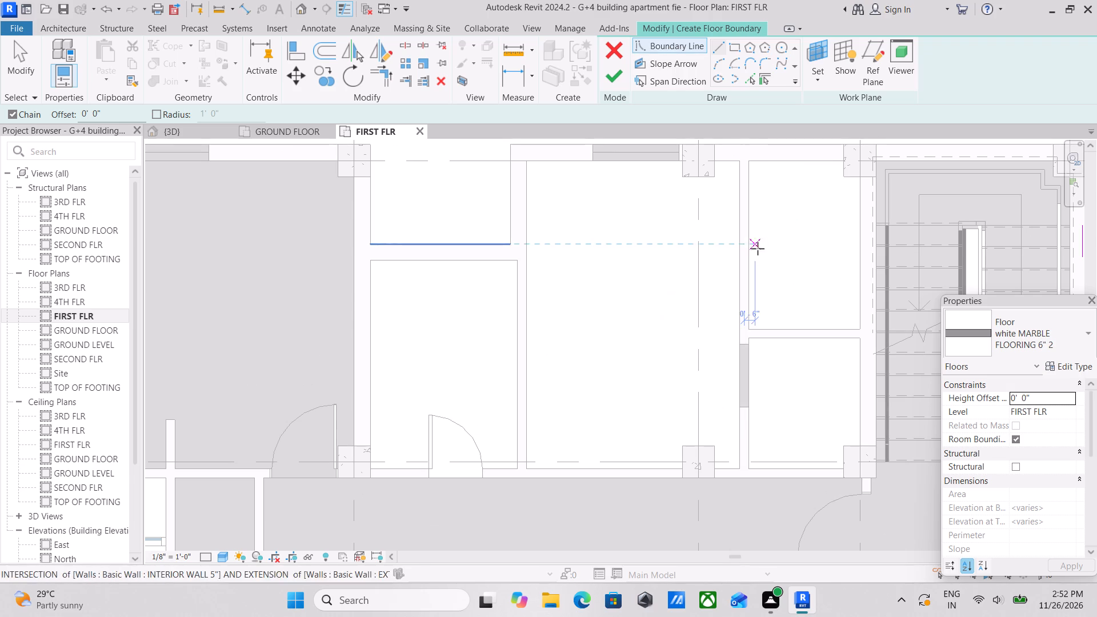
scroll(760, 247, down, 3)
middle_drag(798, 356, 802, 305)
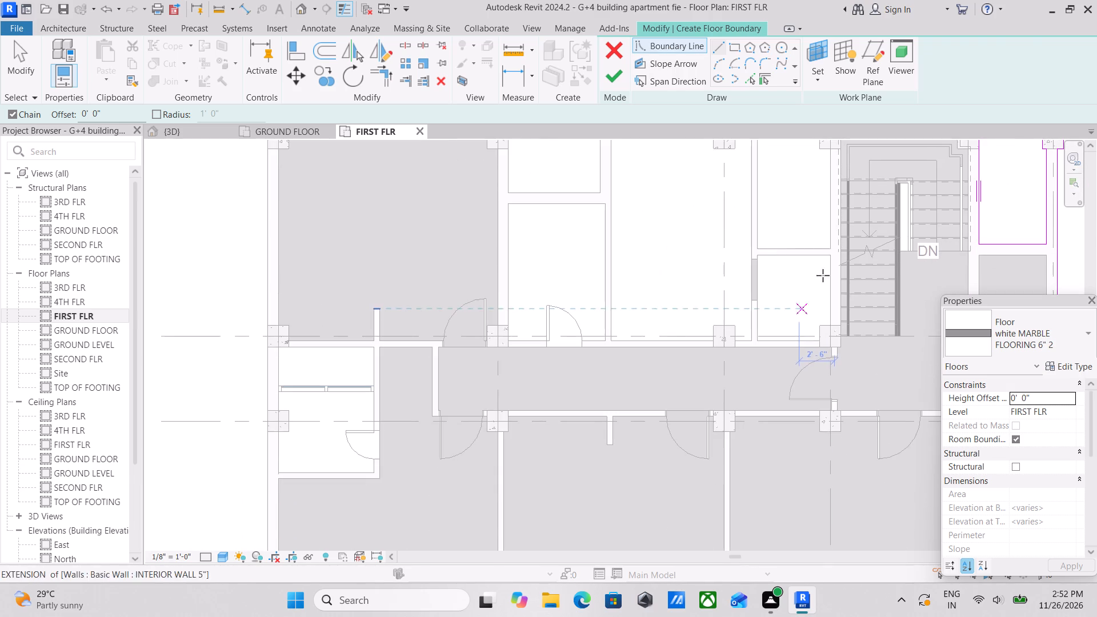
Begin the small corridor-side room's outline beyond the staircase, running 4'-5" along the corridor wall from the interior wall and around the column corner.
scroll(850, 211, up, 3)
scroll(755, 407, up, 4)
scroll(682, 412, up, 2)
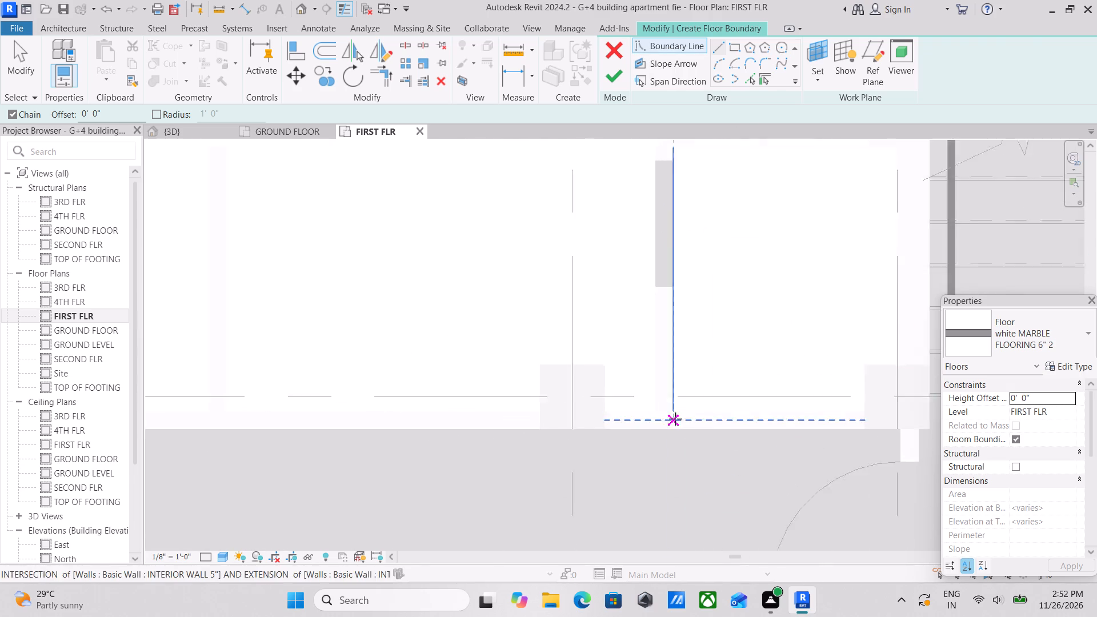
scroll(675, 419, up, 1)
click(675, 409)
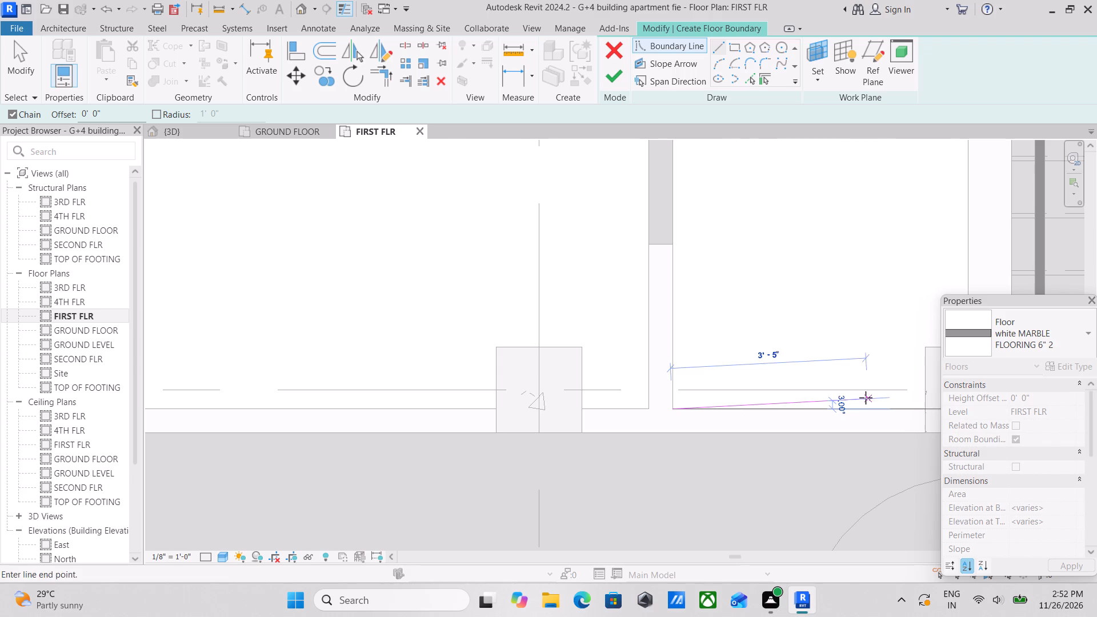
middle_drag(741, 409, 718, 409)
click(899, 407)
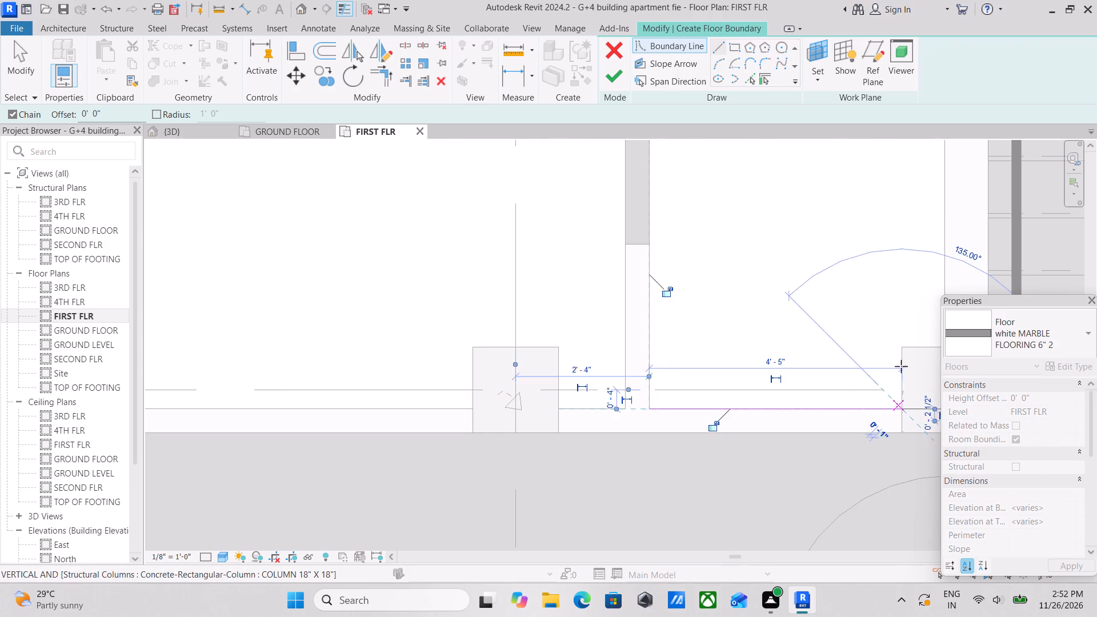
click(903, 348)
middle_drag(896, 348, 730, 356)
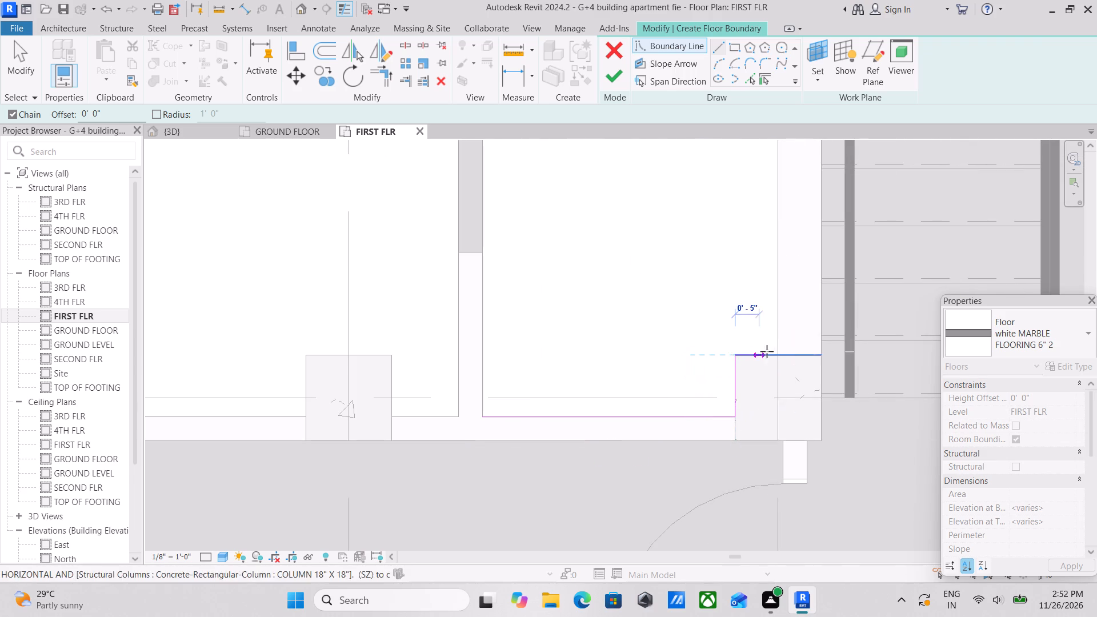
click(782, 353)
Close the small corridor-side room's outline up the staircase-side wall, across the partition, and down the interior wall to its start.
middle_drag(784, 322, 828, 452)
scroll(816, 300, down, 1)
middle_drag(816, 300, 825, 340)
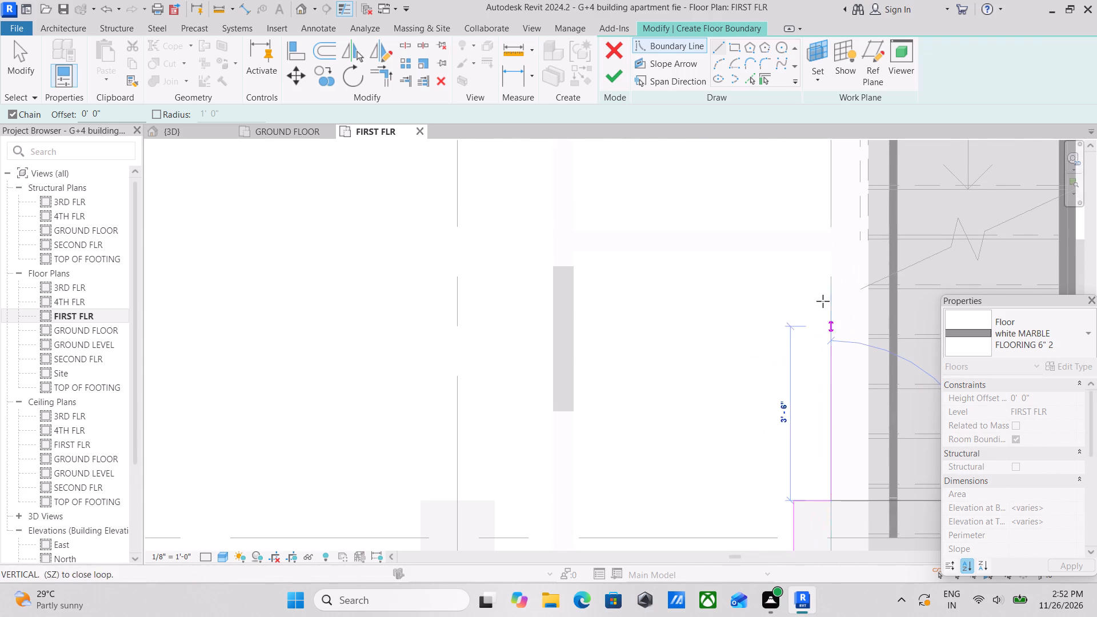
click(829, 250)
middle_drag(675, 266, 757, 275)
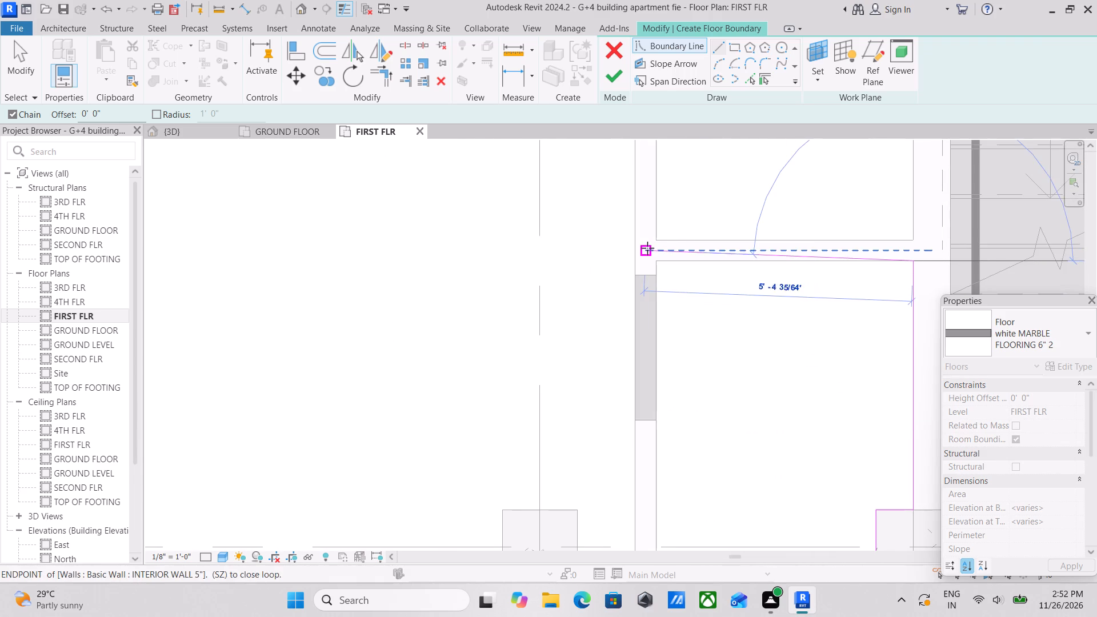
click(659, 258)
scroll(646, 358, down, 3)
middle_drag(646, 391, 670, 298)
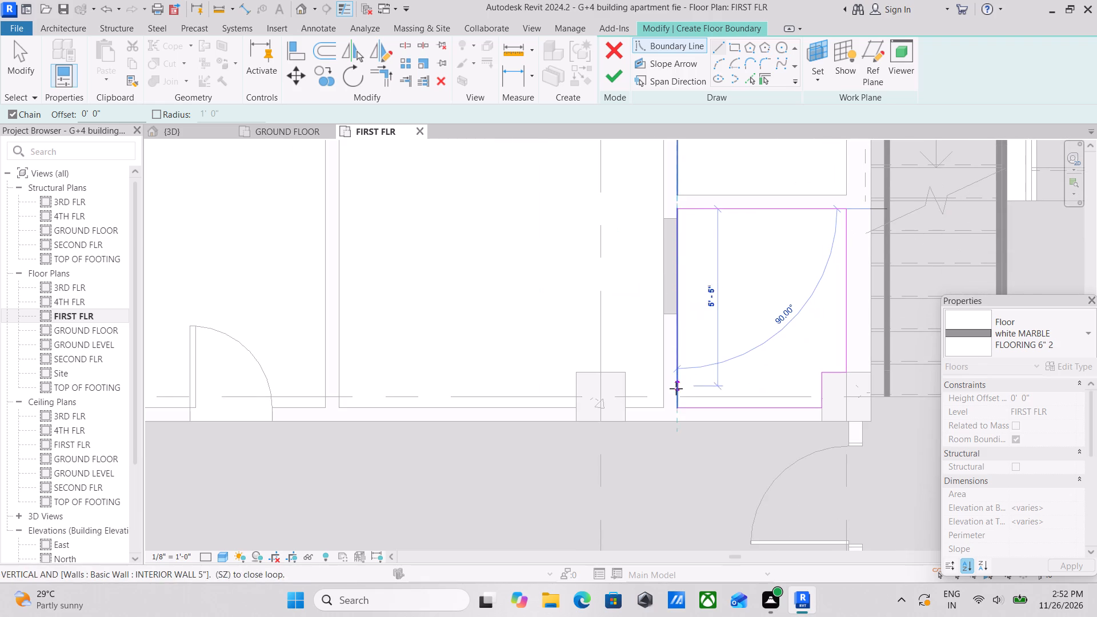
click(682, 407)
Examine the rooms on this side of the staircase for the next one needing flooring.
scroll(711, 290, down, 3)
middle_drag(711, 291, 762, 403)
middle_drag(762, 328, 801, 383)
scroll(801, 383, up, 1)
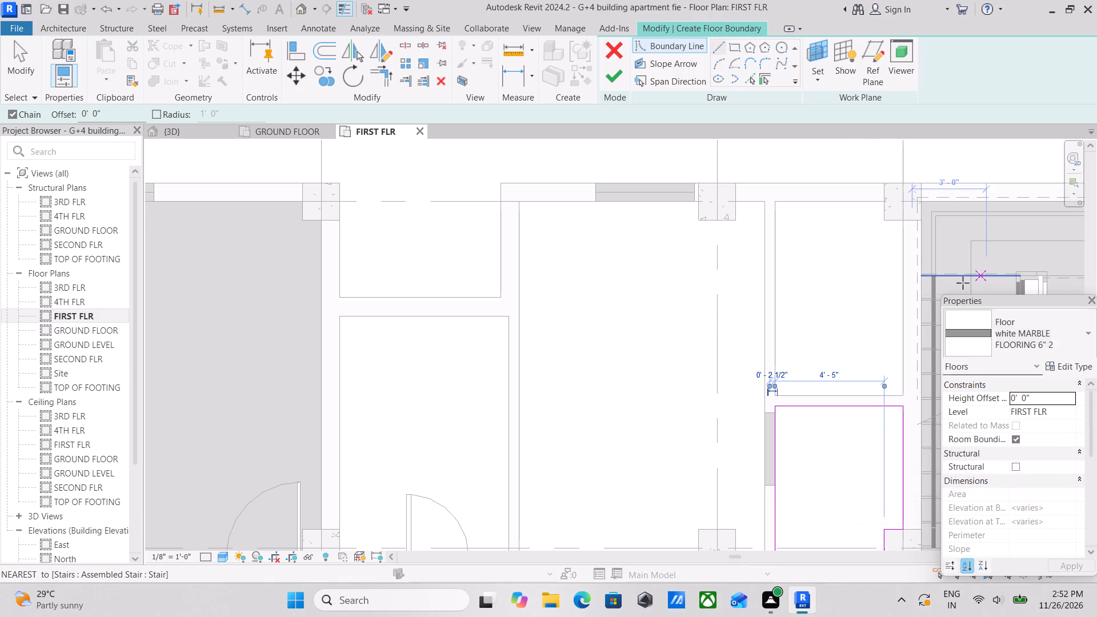
scroll(650, 355, down, 2)
middle_drag(676, 340, 727, 284)
scroll(676, 340, down, 1)
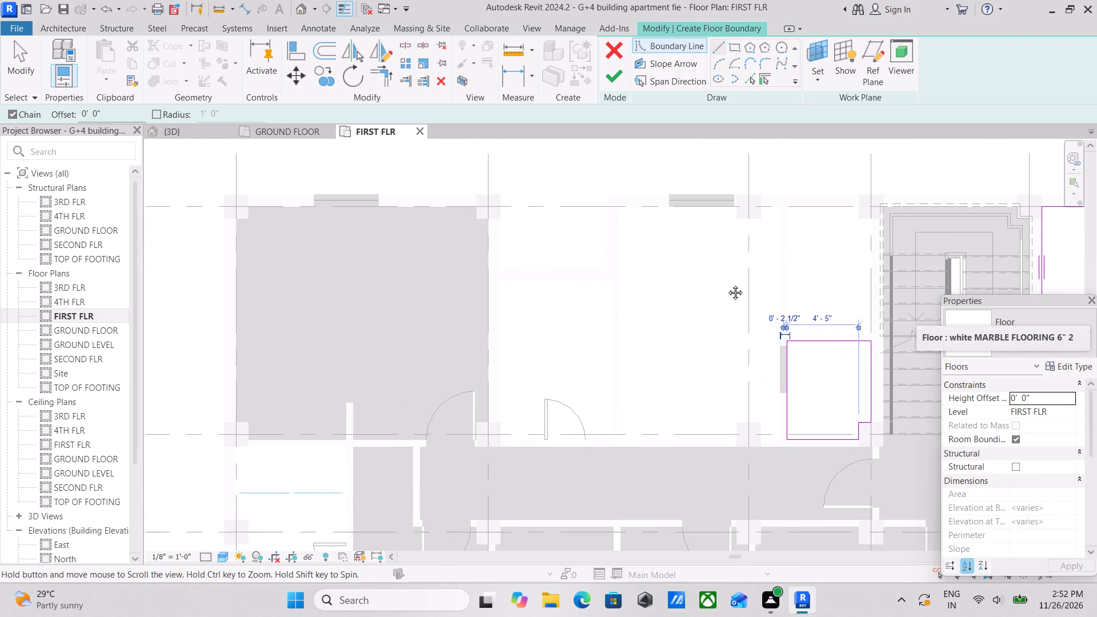
middle_drag(727, 284, 727, 249)
scroll(599, 165, up, 4)
scroll(668, 245, down, 1)
middle_drag(662, 245, 529, 278)
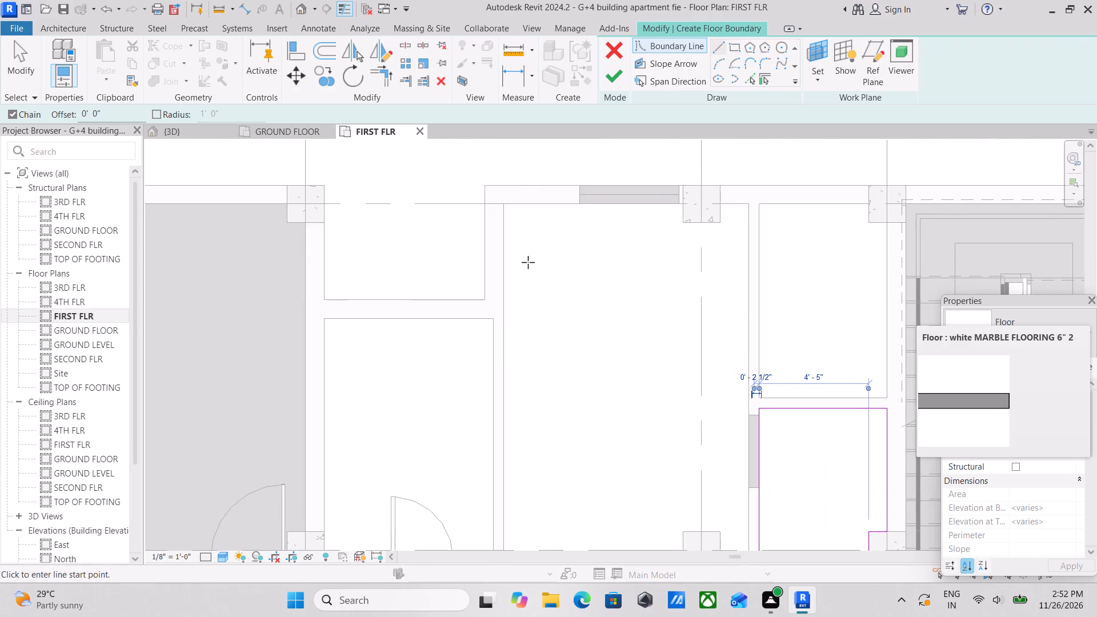
scroll(572, 233, down, 3)
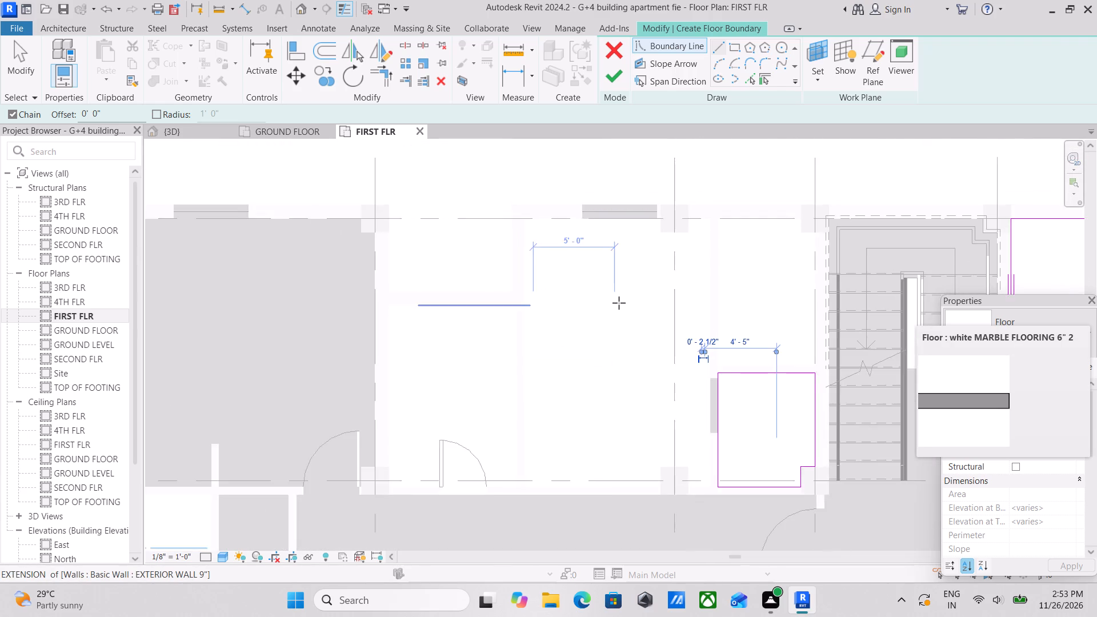
middle_drag(503, 289, 625, 247)
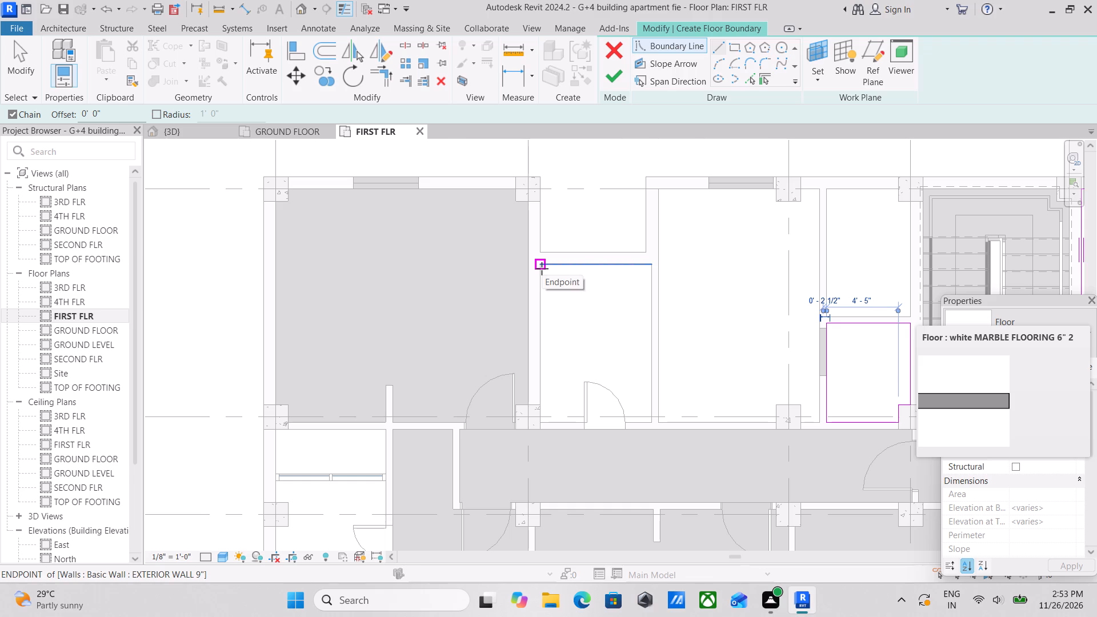
Begin the bathroom's outline at its partition corner, running 9'-8 1/2" to the corridor wall and 2'-8 1/2" along it to the door jamb.
click(714, 46)
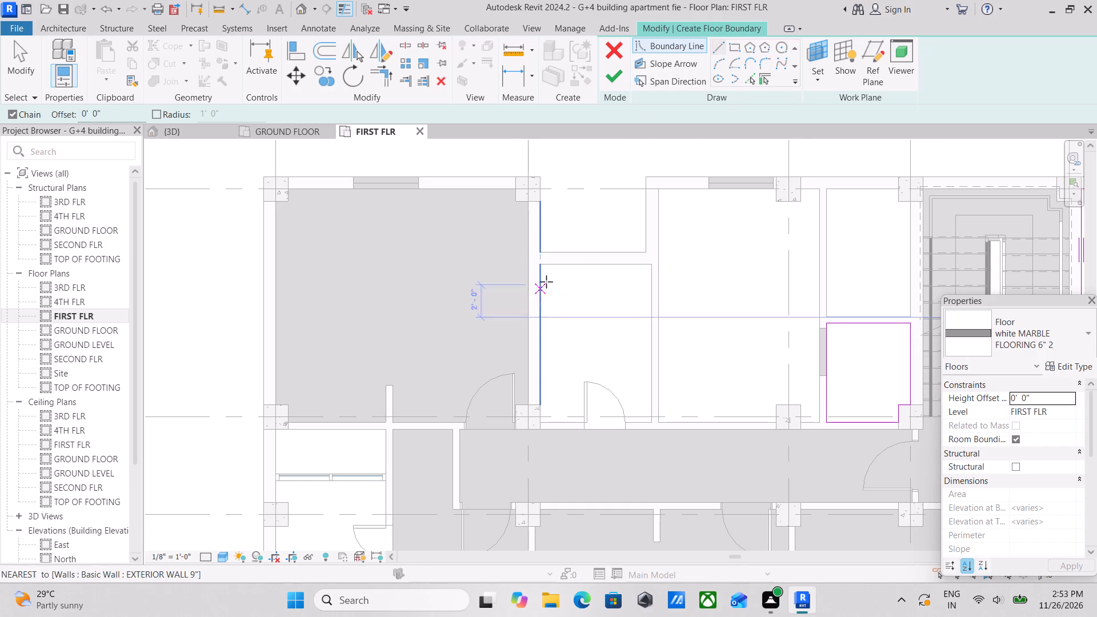
click(546, 263)
middle_drag(519, 379, 566, 288)
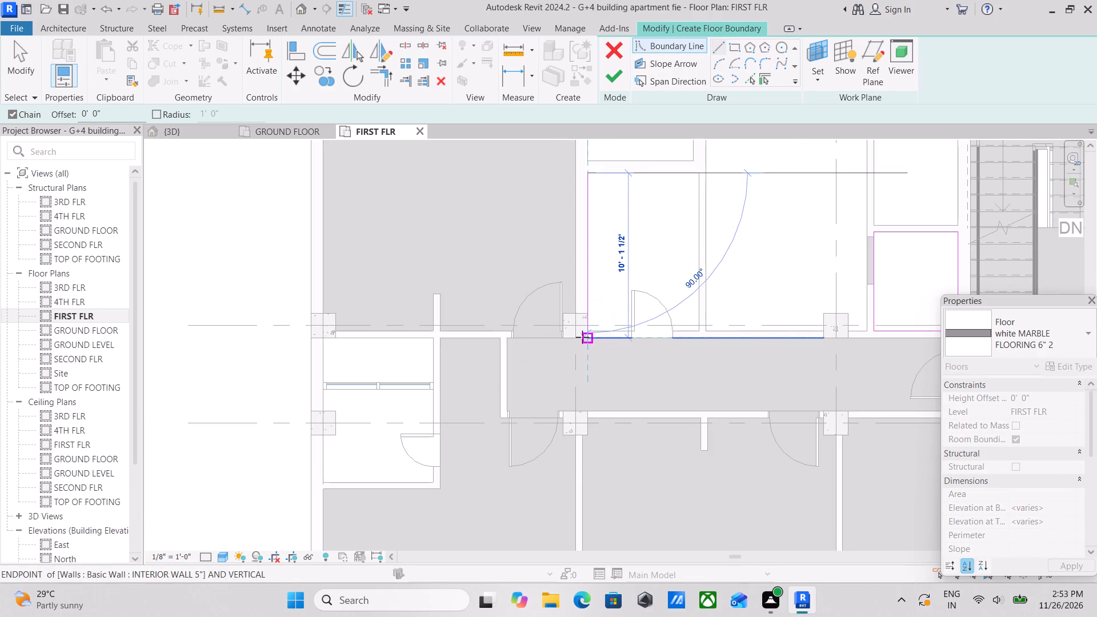
scroll(585, 327, up, 3)
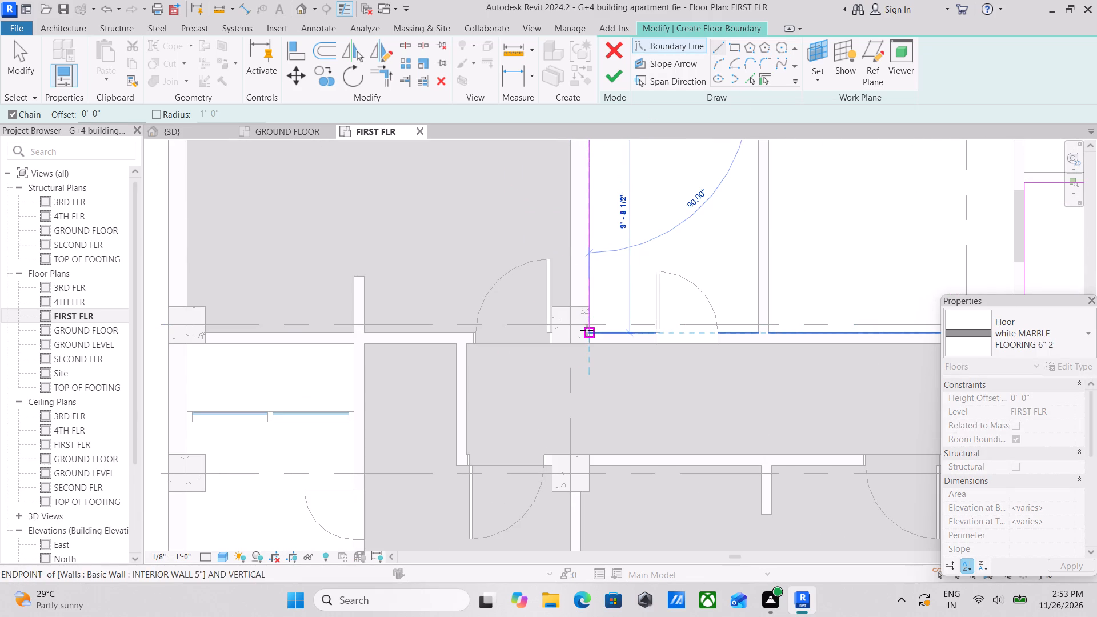
click(587, 330)
middle_drag(662, 329, 650, 328)
scroll(643, 323, up, 4)
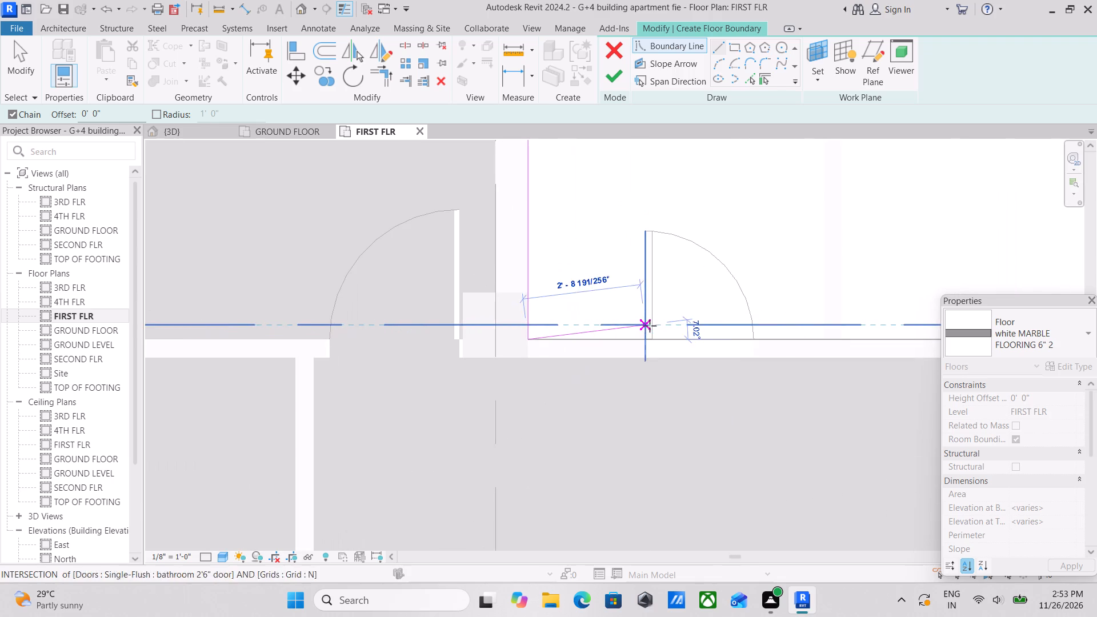
scroll(636, 343, up, 4)
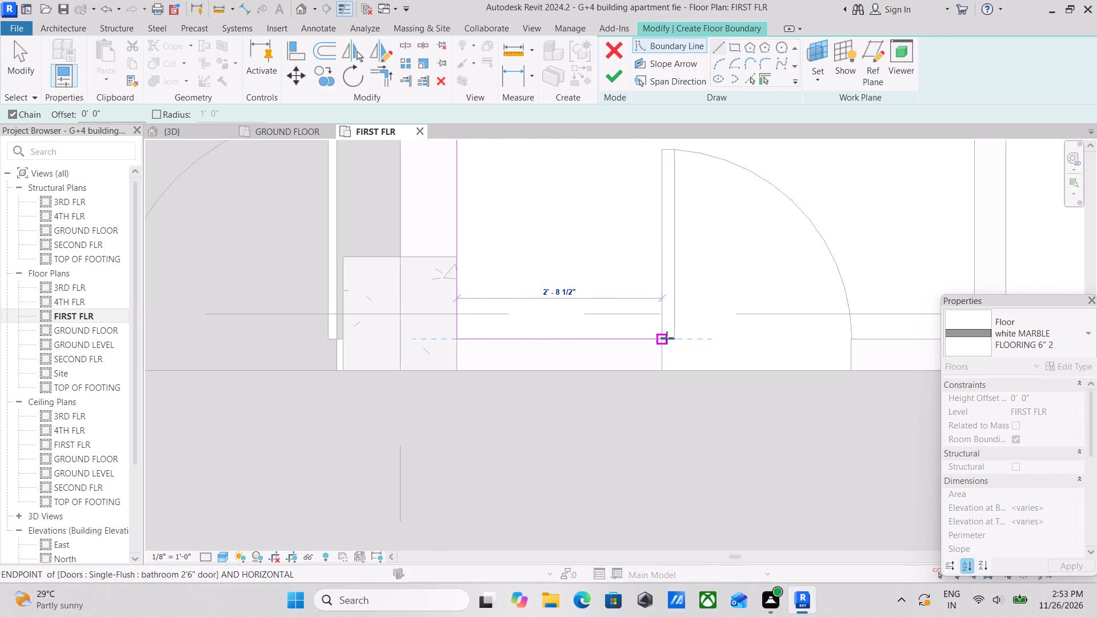
scroll(665, 338, up, 2)
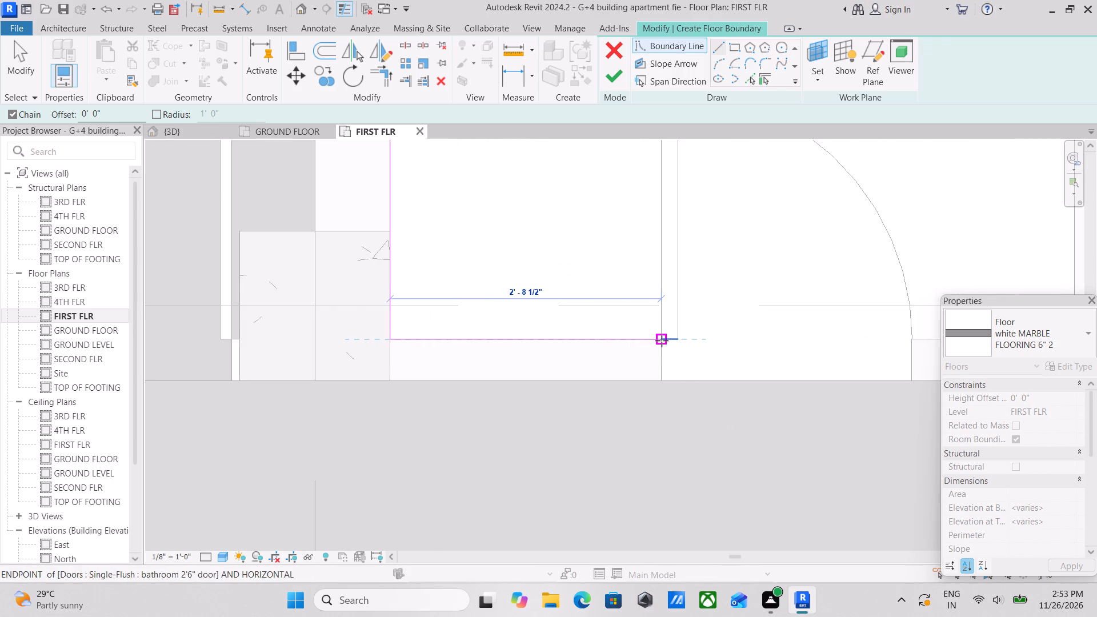
click(662, 340)
Continue the bathroom's outline through the wall, across the 2'-6" doorway, back in 5", and along the corridor wall to the interior wall.
click(663, 380)
middle_drag(825, 377, 555, 368)
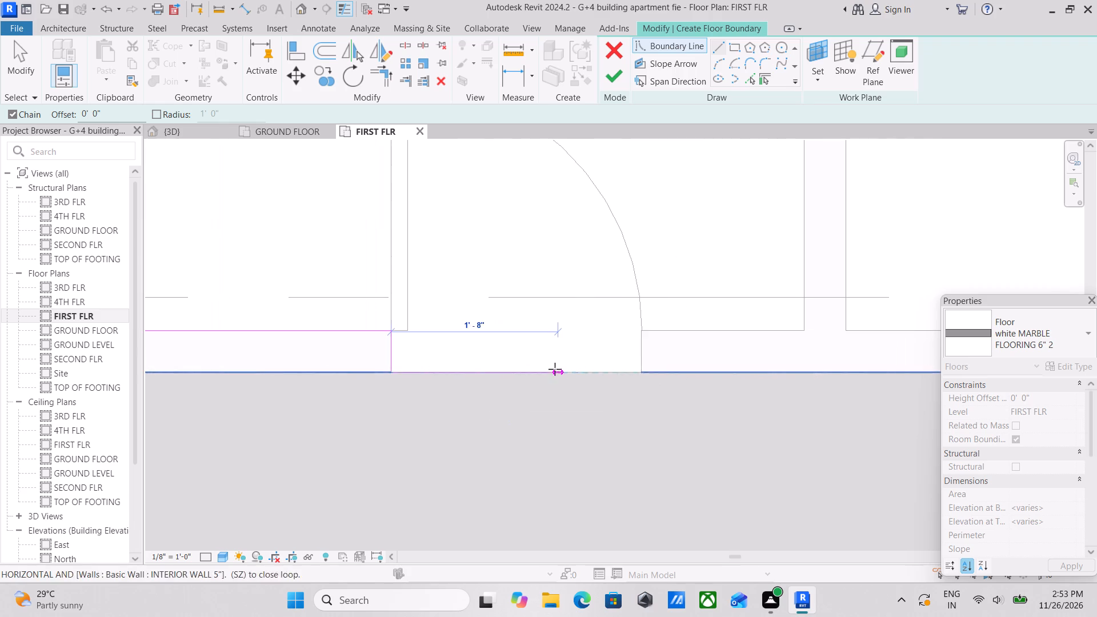
click(643, 368)
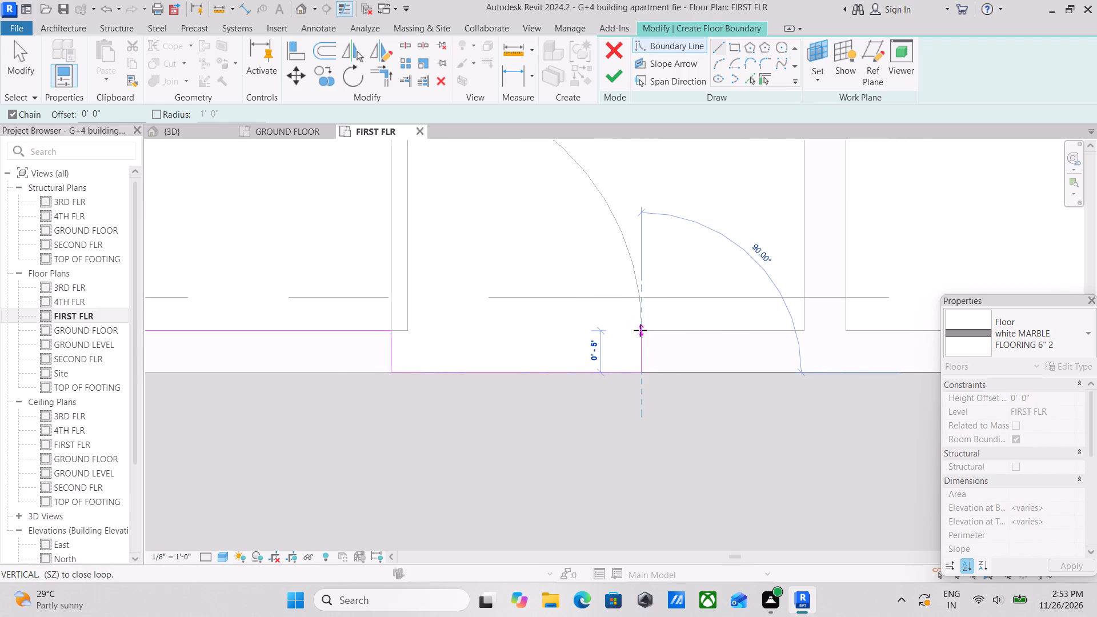
click(639, 334)
middle_drag(727, 331, 632, 360)
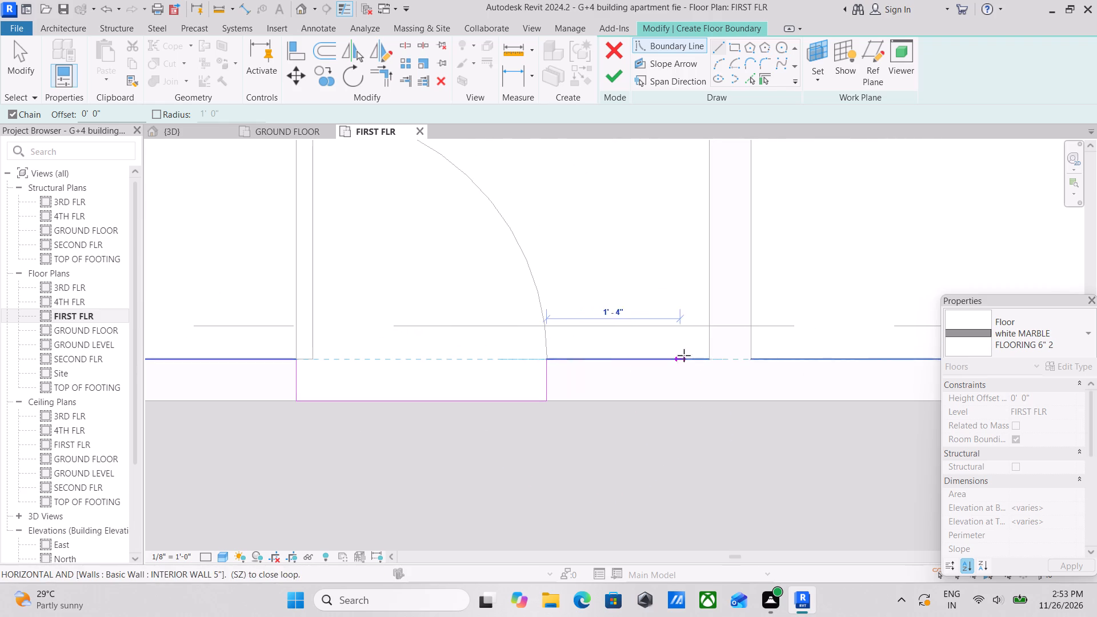
click(712, 359)
Close the bathroom's outline up the interior wall to the partition and across to its starting corner.
middle_drag(713, 267, 715, 460)
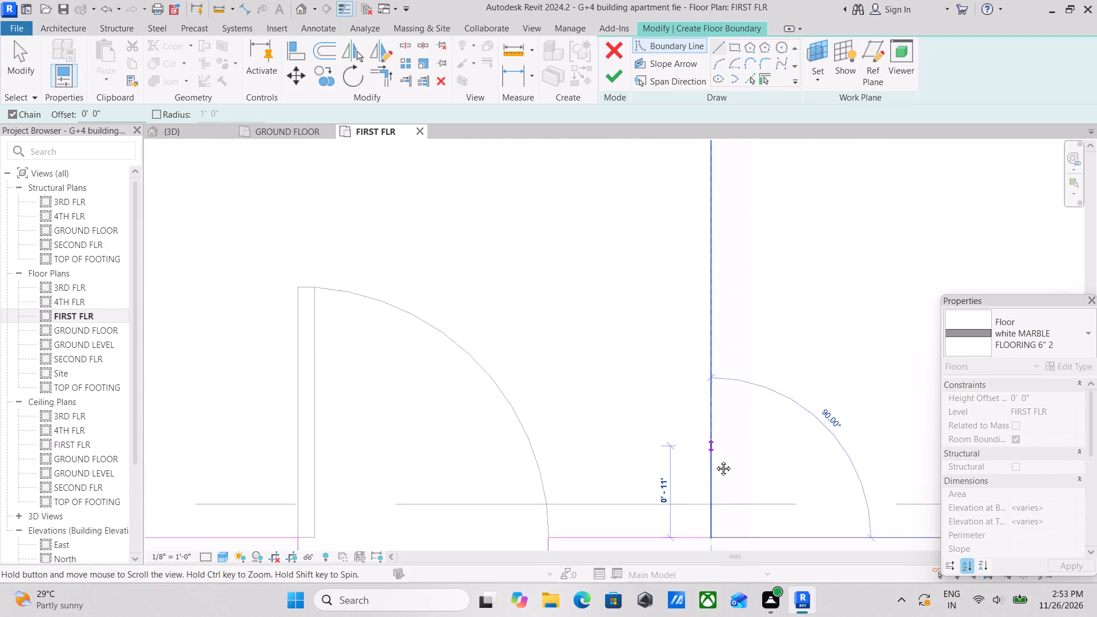
middle_drag(715, 460, 715, 466)
scroll(715, 460, down, 1)
scroll(726, 271, down, 1)
middle_drag(726, 271, 733, 441)
scroll(703, 290, down, 1)
middle_drag(706, 302, 742, 506)
scroll(748, 338, down, 1)
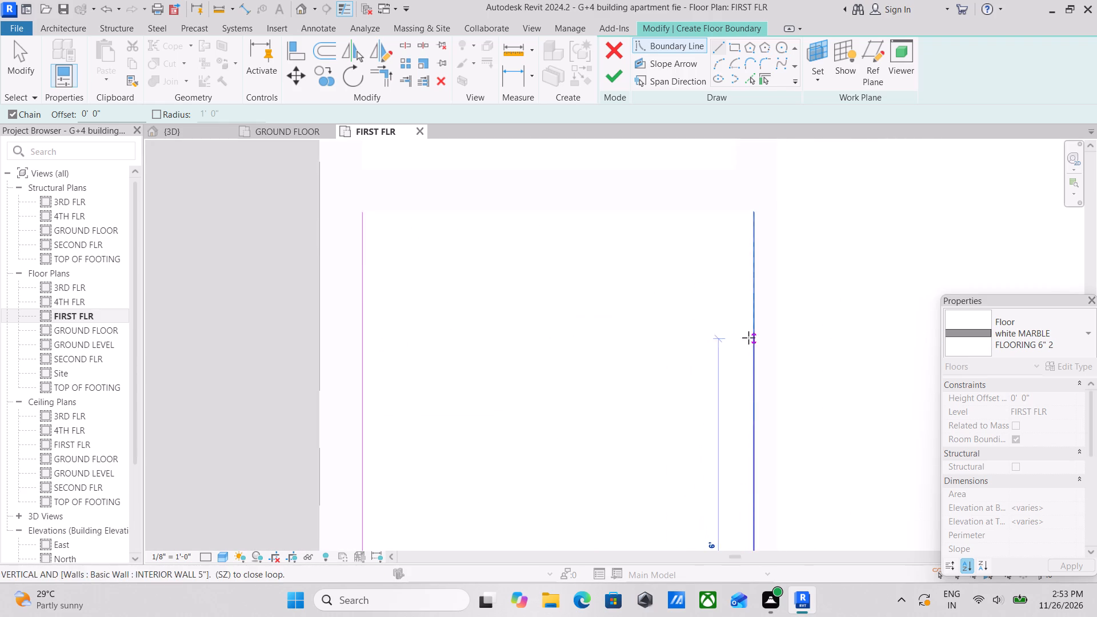
middle_drag(748, 351, 741, 446)
click(742, 312)
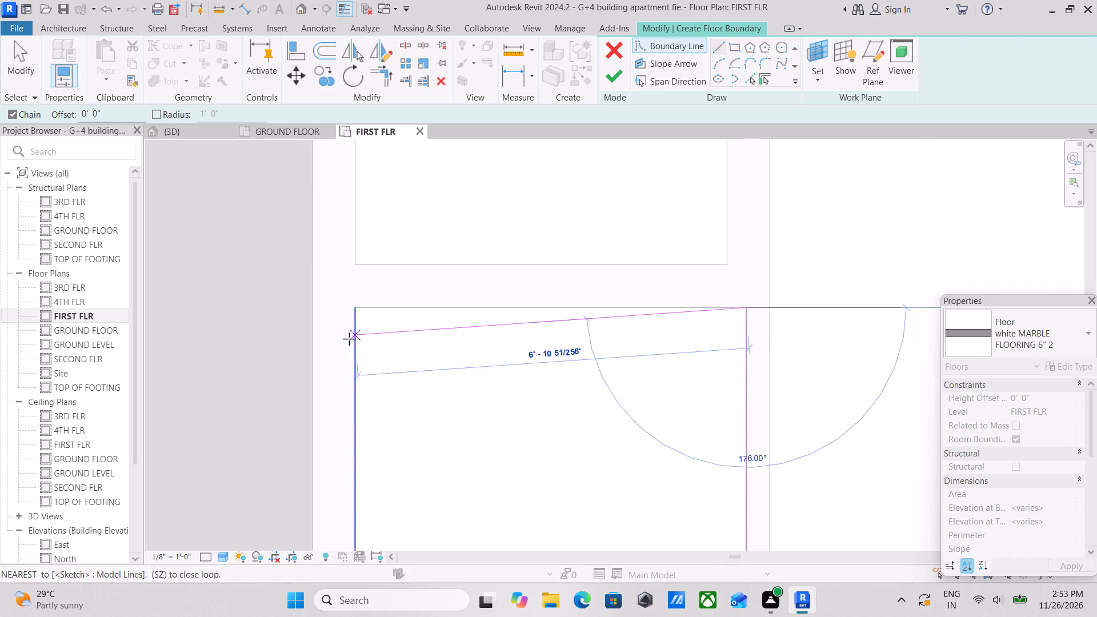
middle_drag(349, 339, 502, 363)
click(511, 334)
Check the bathroom's outline at the doorway and examine the neighbouring rooms up to the staircase.
scroll(511, 334, down, 4)
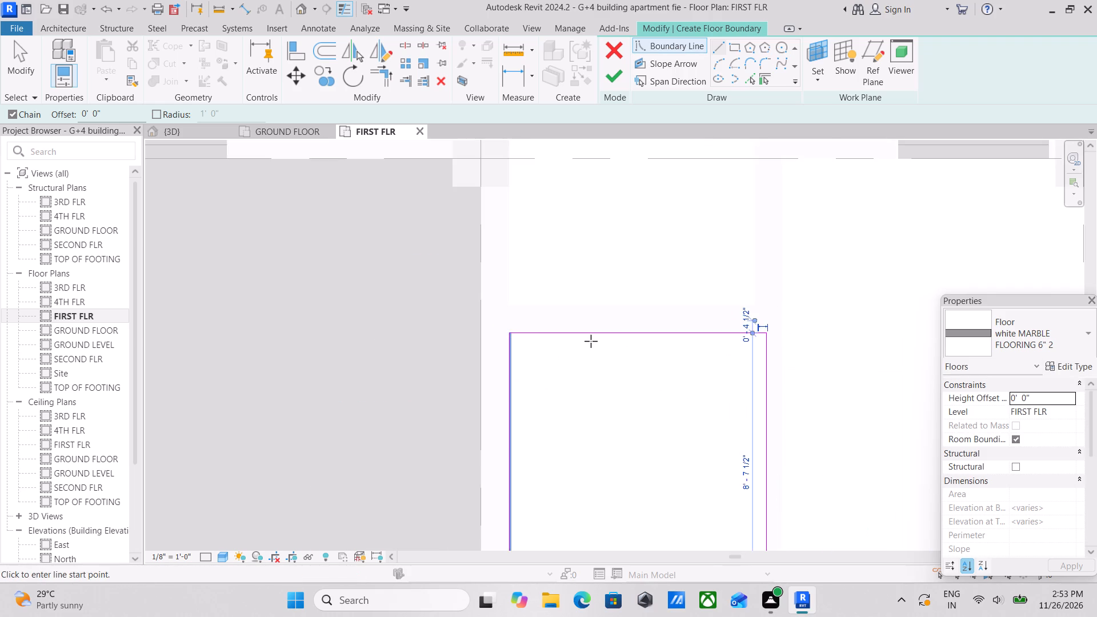
scroll(591, 340, down, 5)
middle_drag(640, 415, 623, 258)
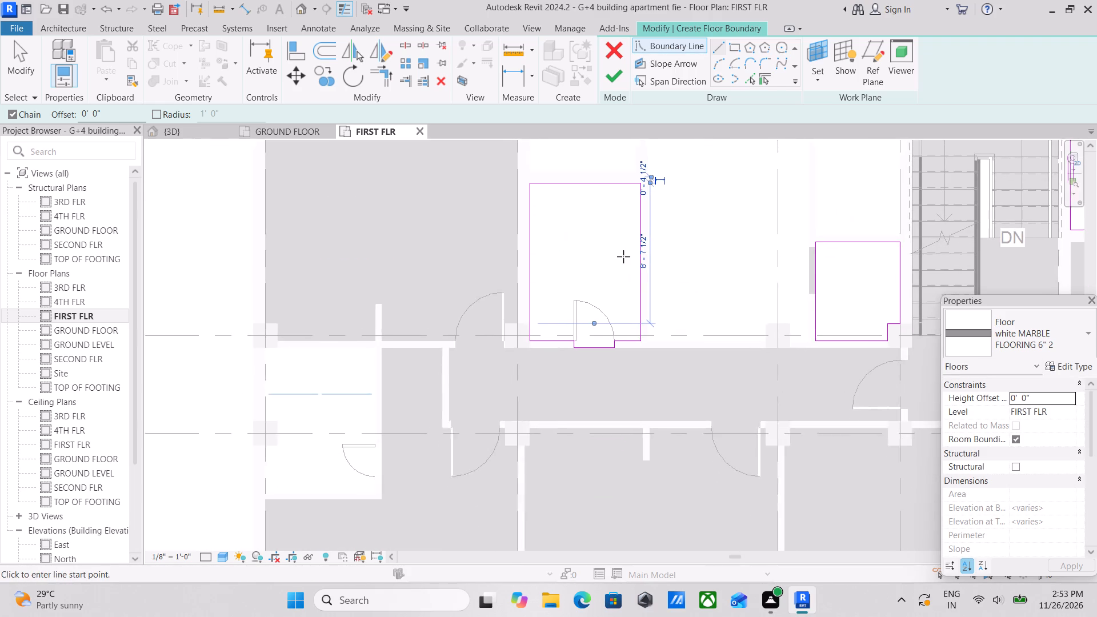
scroll(631, 187, up, 1)
scroll(688, 292, up, 4)
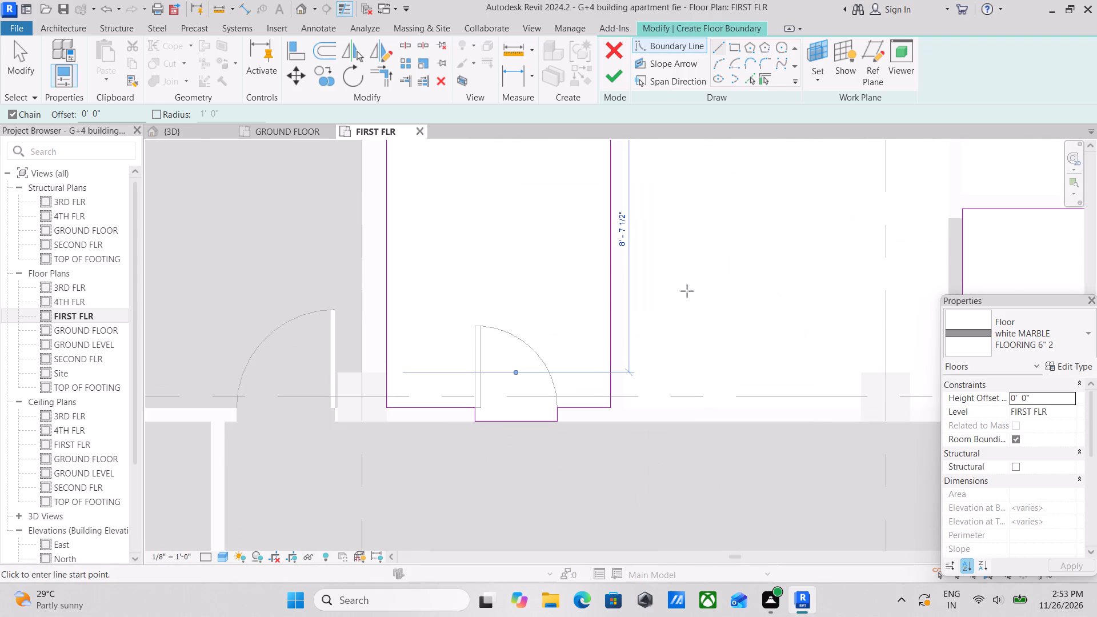
scroll(639, 457, up, 1)
scroll(674, 267, down, 4)
scroll(733, 242, down, 1)
middle_drag(732, 246, 583, 350)
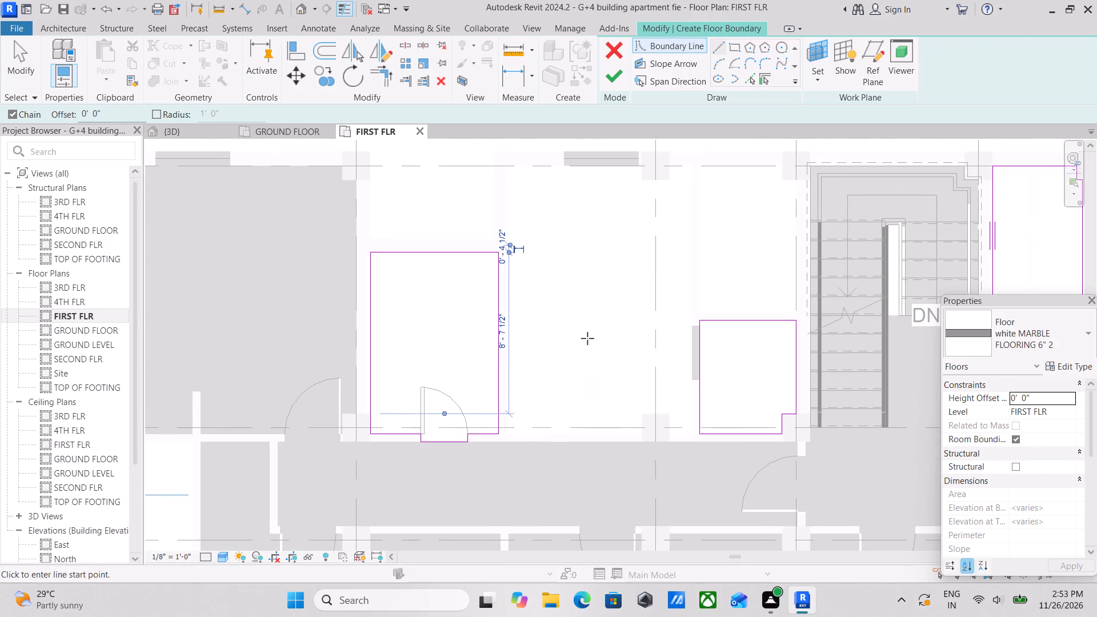
Outline the small exterior-side room beside the staircase, 5'-2" across the partition and 7'-1" up the staircase-side wall, notching around the column corner.
scroll(729, 116, up, 3)
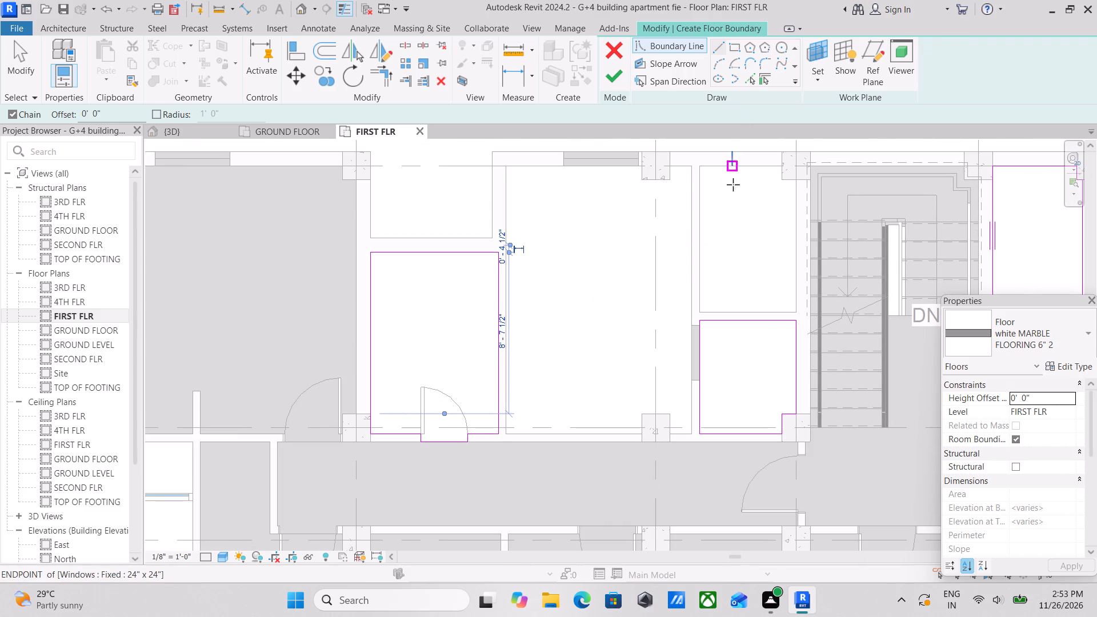
scroll(696, 183, up, 3)
click(700, 158)
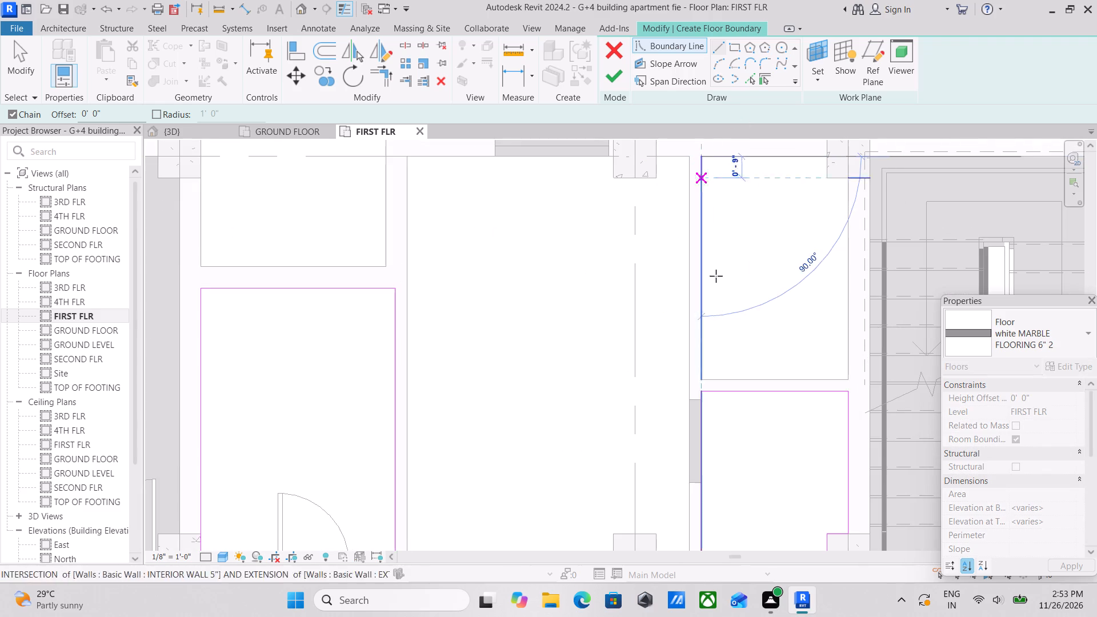
middle_drag(715, 335, 716, 221)
click(698, 267)
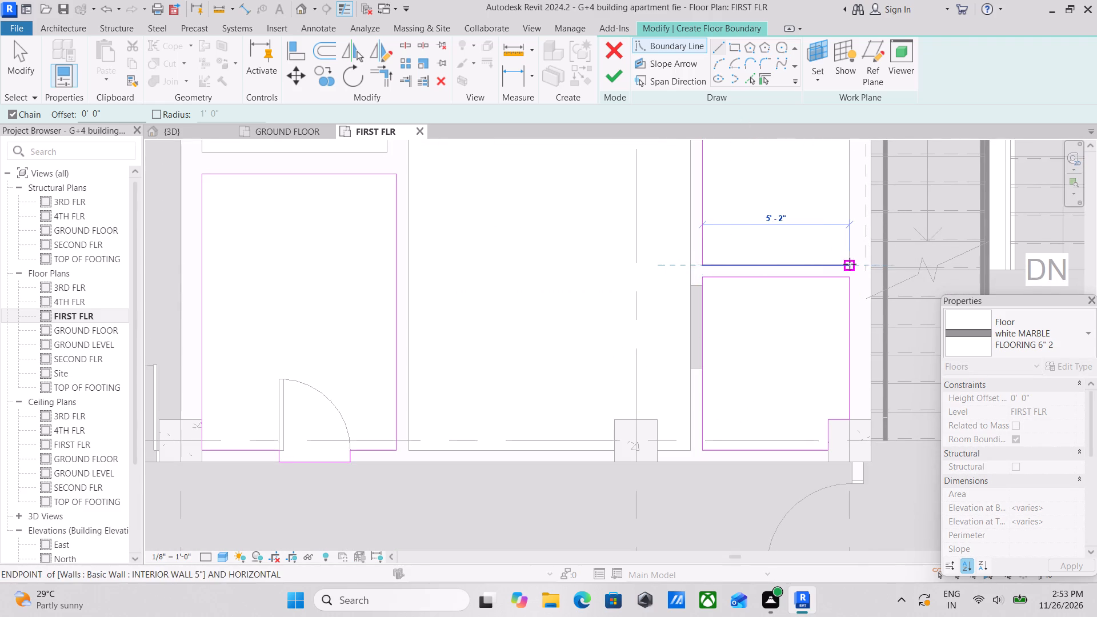
click(851, 264)
middle_drag(840, 190, 891, 382)
middle_drag(892, 246, 912, 313)
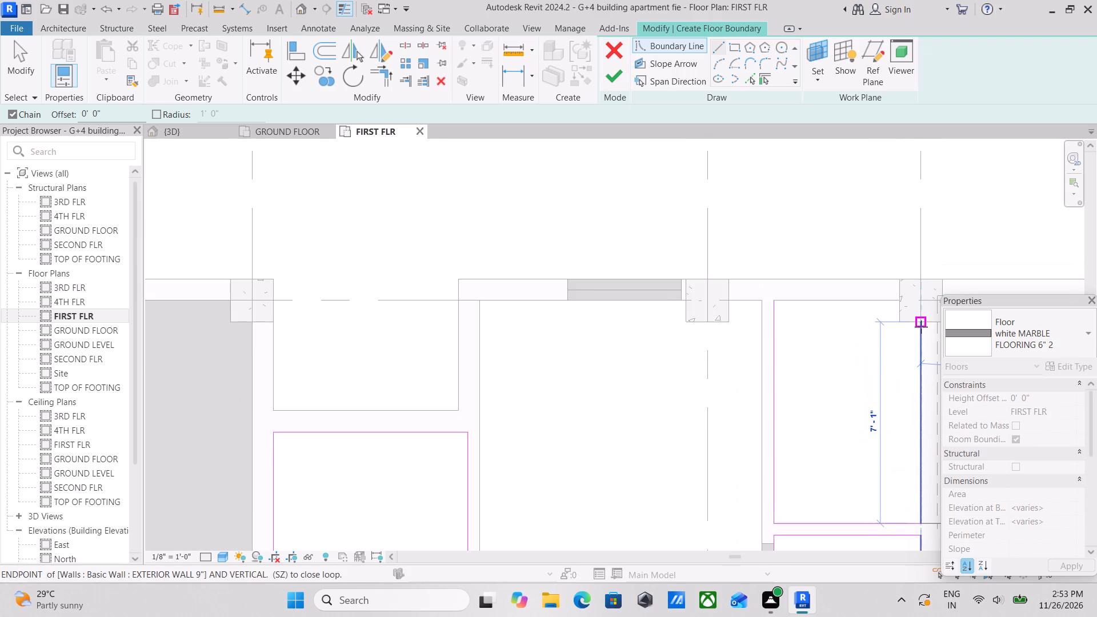
click(922, 327)
click(899, 322)
click(900, 301)
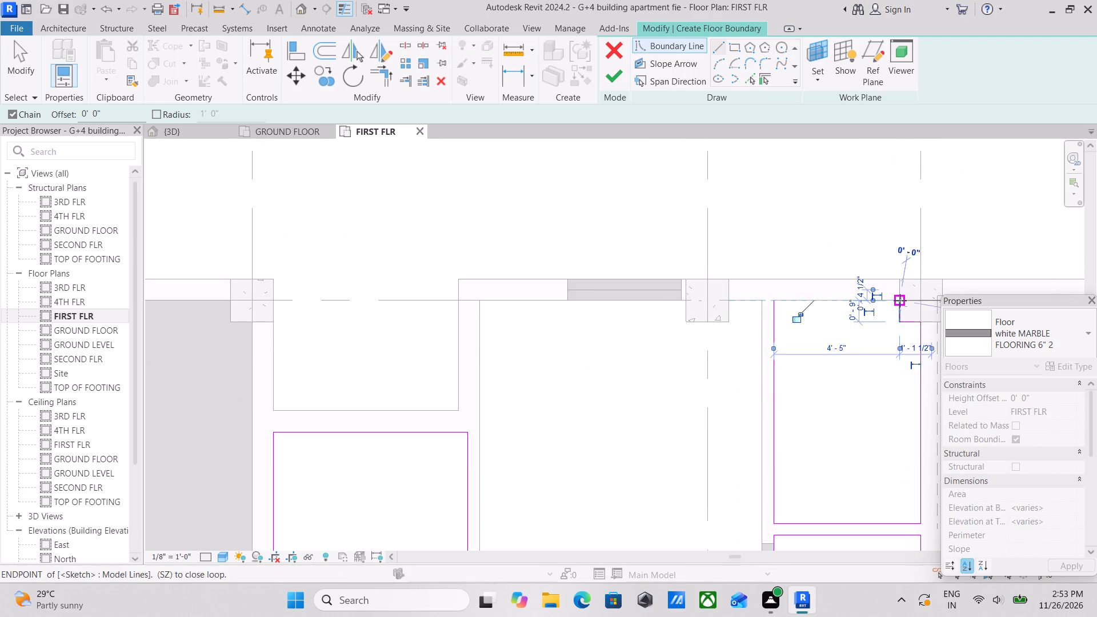
click(778, 302)
Review the outlined rooms and examine the large room between the bathroom and the two small staircase-side rooms.
scroll(838, 399, down, 2)
middle_drag(833, 390, 859, 321)
scroll(631, 342, down, 3)
middle_drag(631, 342, 695, 138)
scroll(655, 287, down, 2)
middle_drag(663, 291, 674, 380)
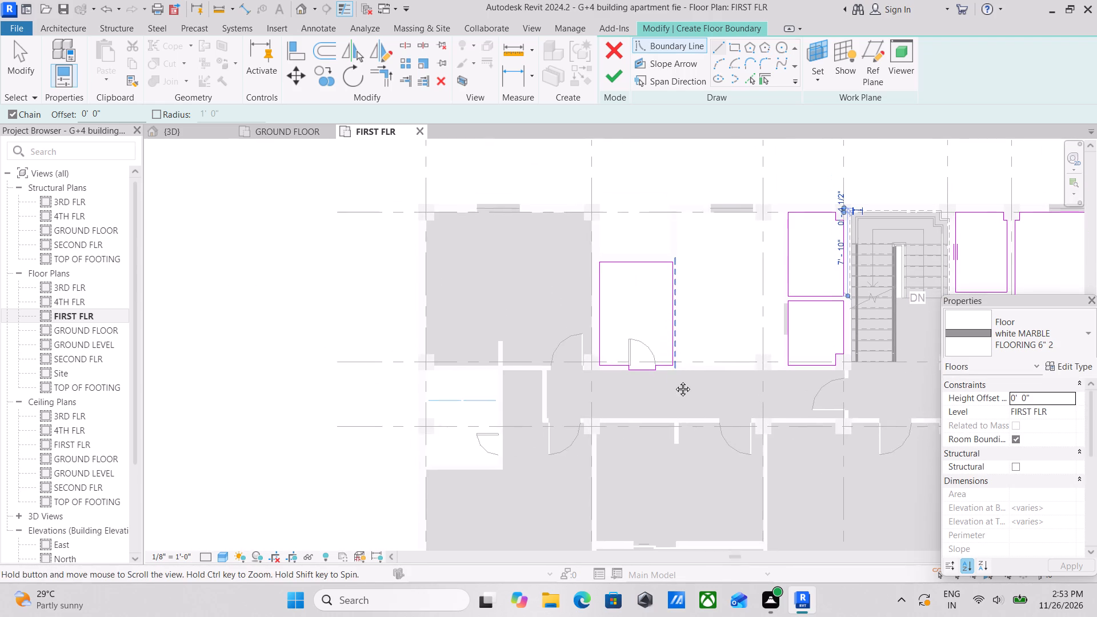
middle_drag(674, 380, 674, 383)
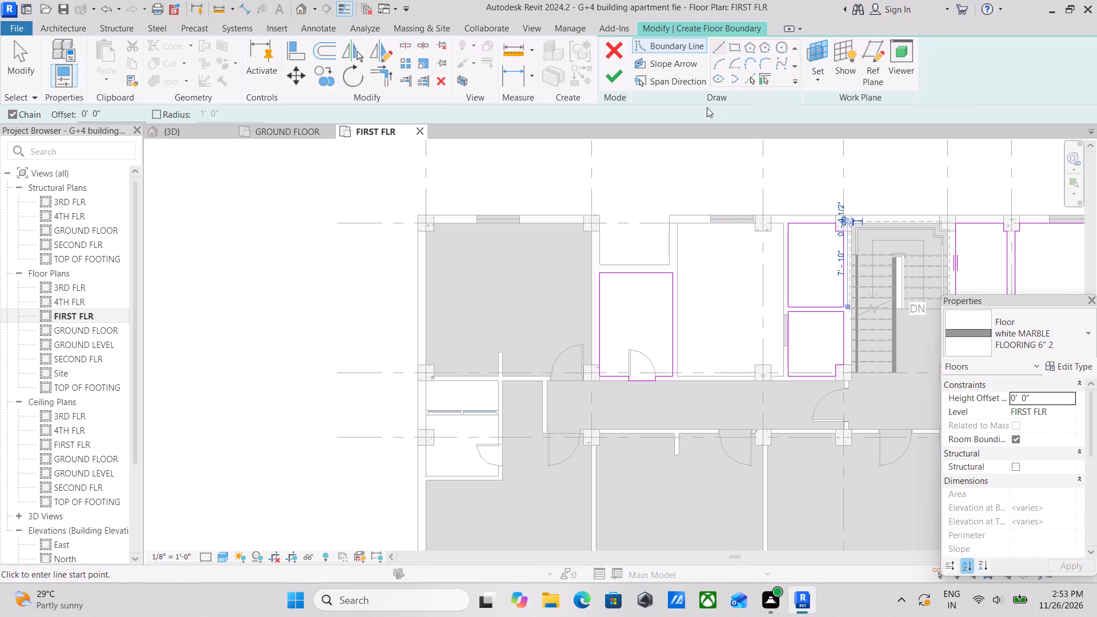
scroll(710, 241, up, 3)
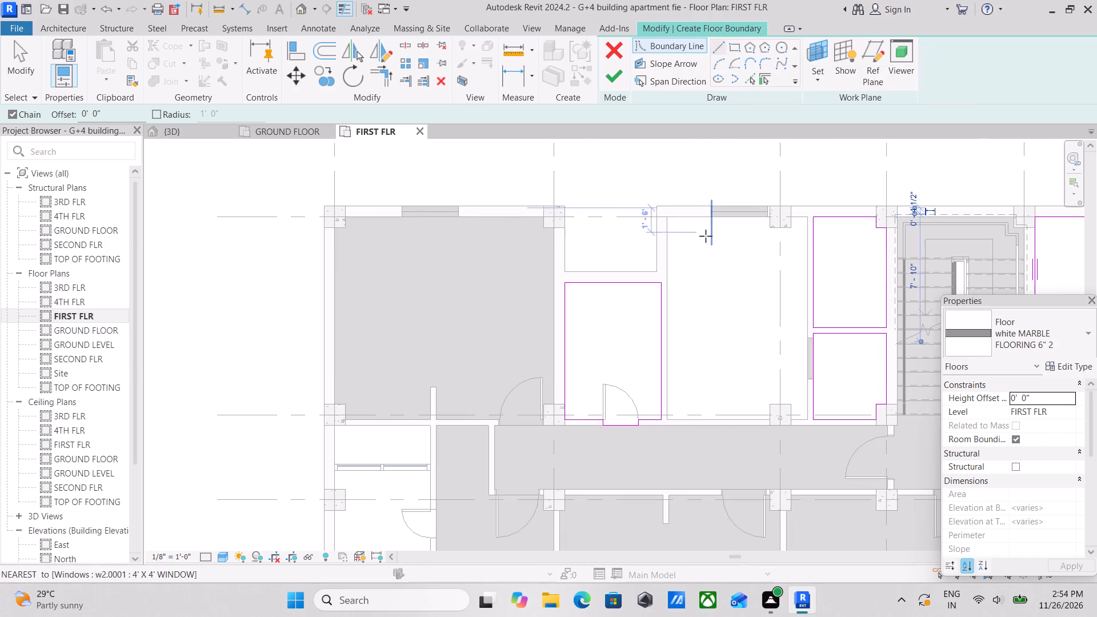
scroll(706, 236, up, 4)
scroll(634, 211, down, 4)
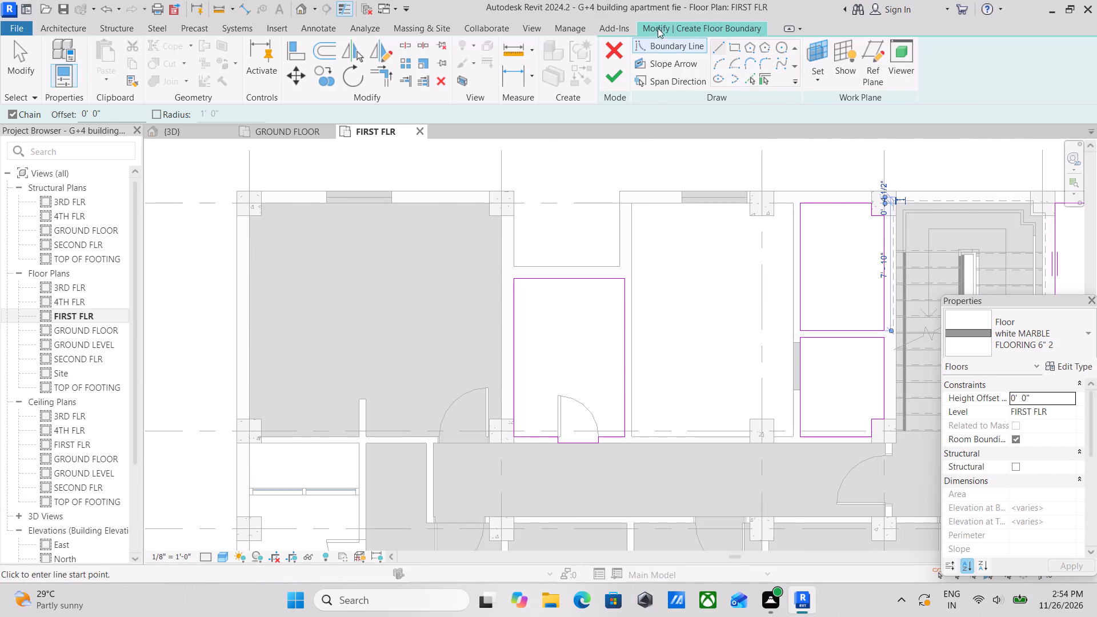
middle_drag(662, 253, 708, 179)
middle_drag(698, 209, 704, 328)
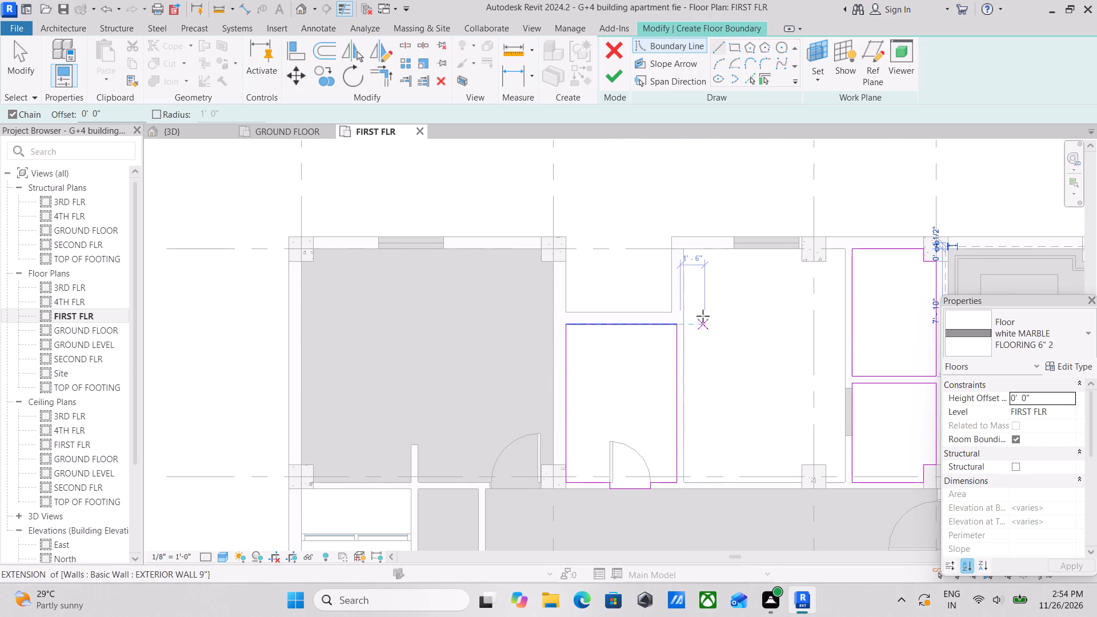
Start outlining the large room at its exterior corner, down the bathroom-side wall and 7'-3" along the corridor wall to the column.
click(682, 250)
middle_drag(686, 374, 703, 175)
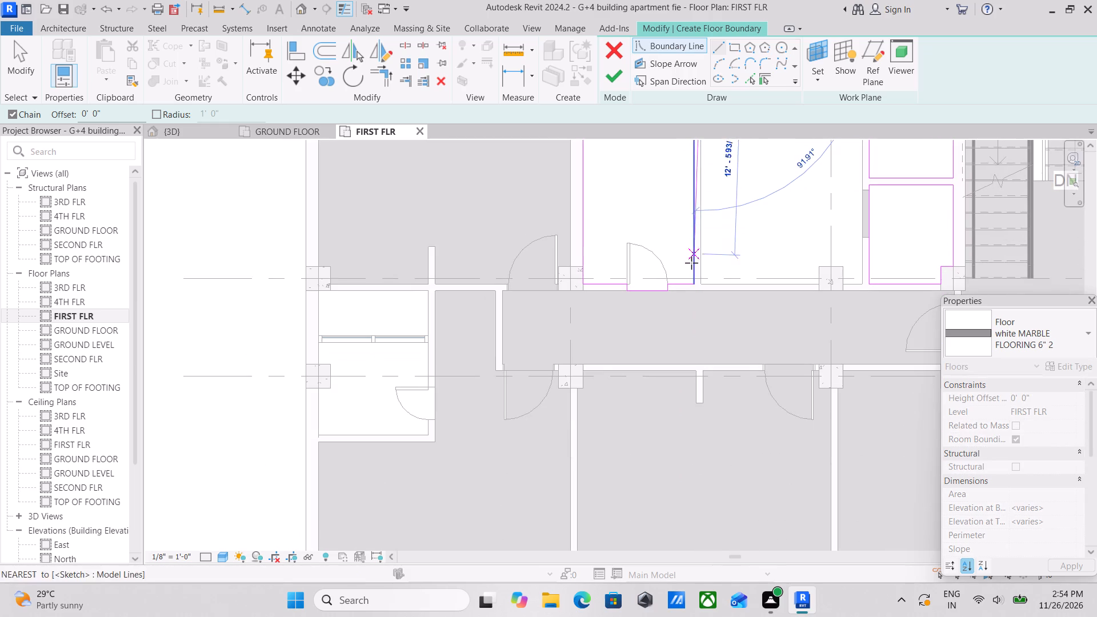
click(707, 286)
middle_drag(777, 283, 689, 305)
scroll(726, 302, up, 2)
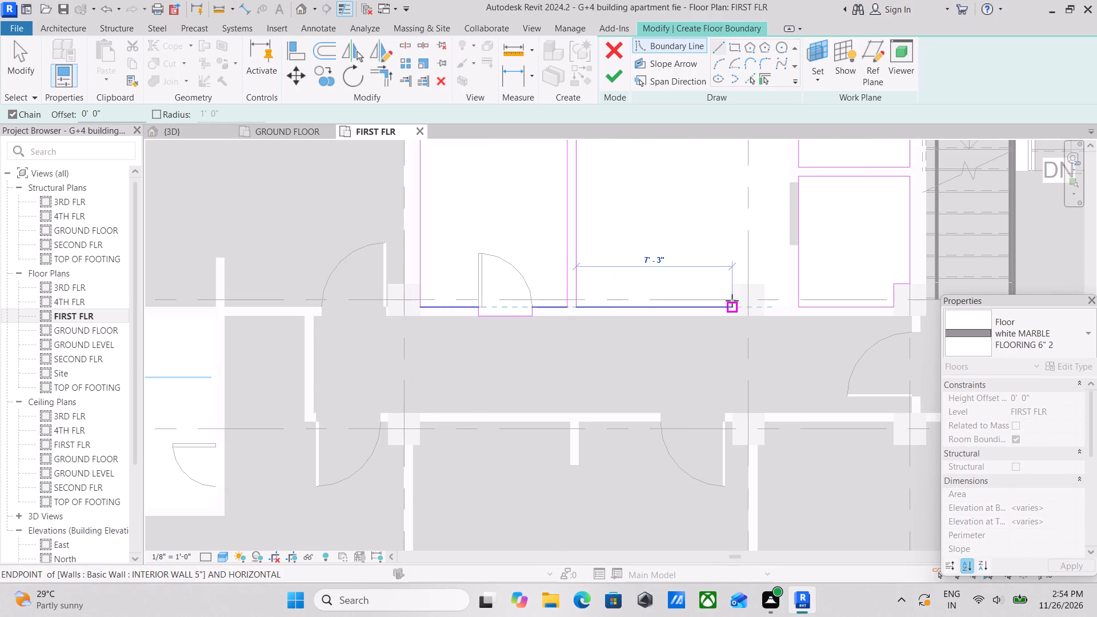
click(735, 306)
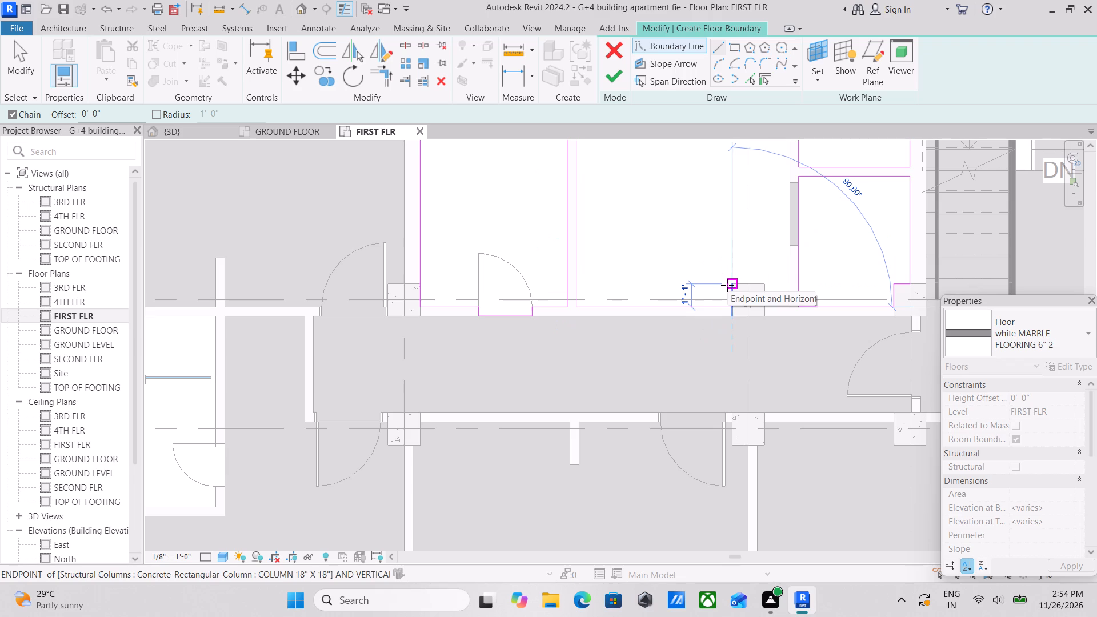
Notch the large room's outline around the corridor-side column, 1'-1" deep and 1'-6" wide, and continue 1'-2" to the partition wall.
scroll(727, 285, up, 2)
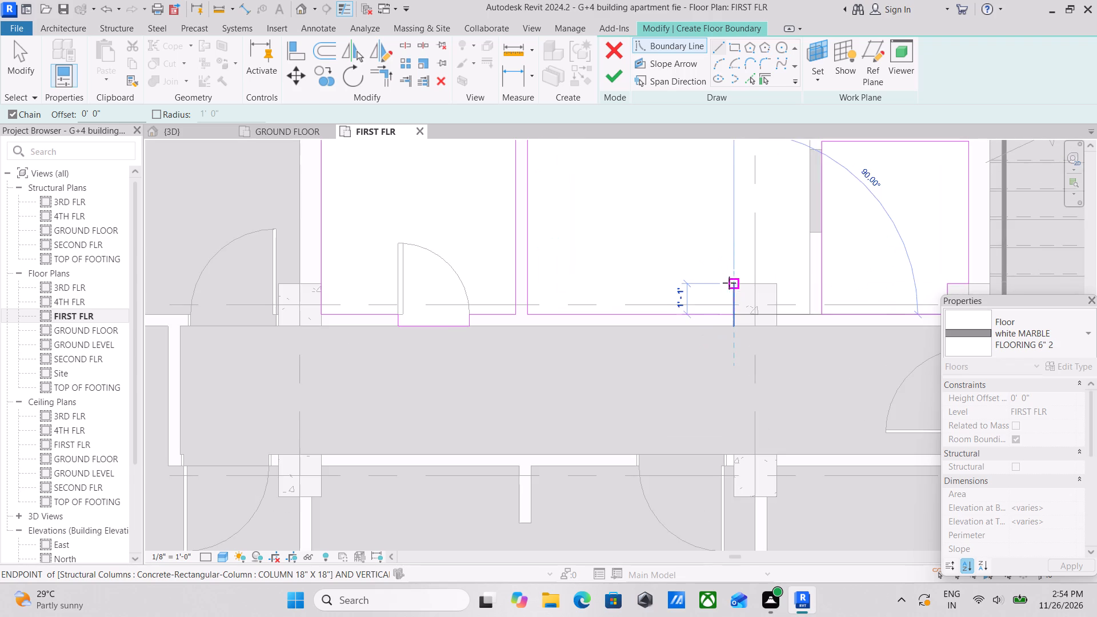
click(732, 288)
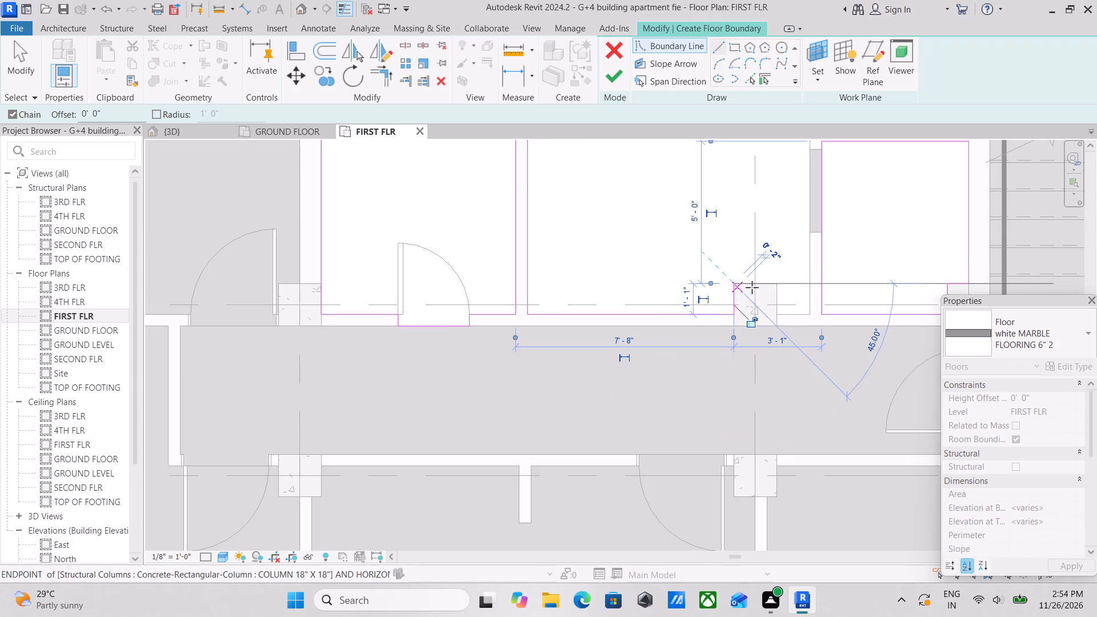
click(776, 283)
scroll(774, 283, up, 3)
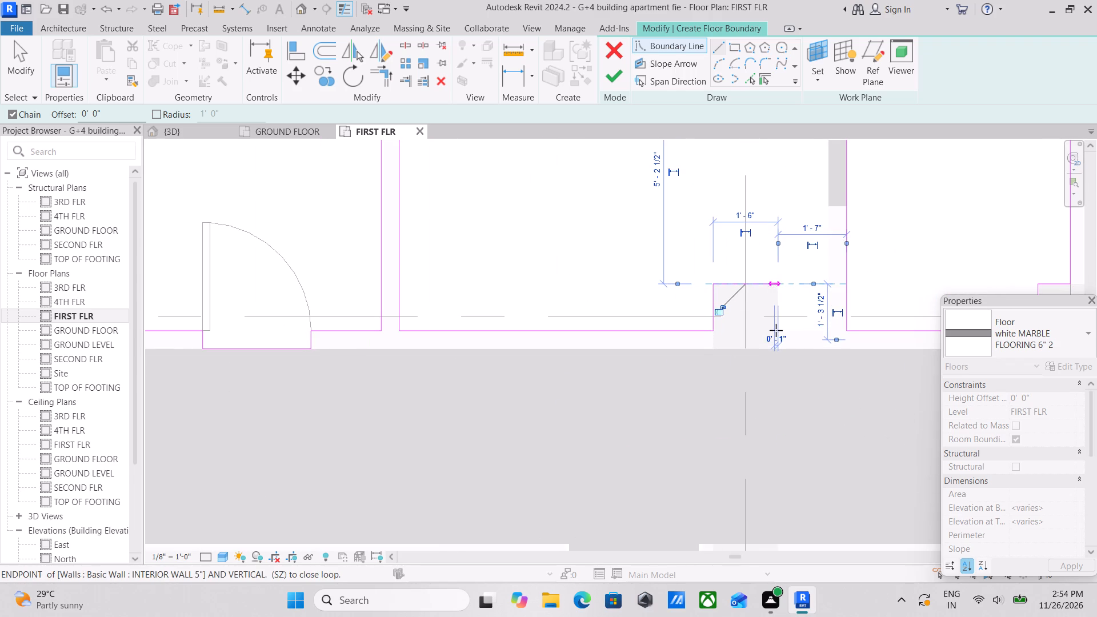
click(776, 334)
click(824, 332)
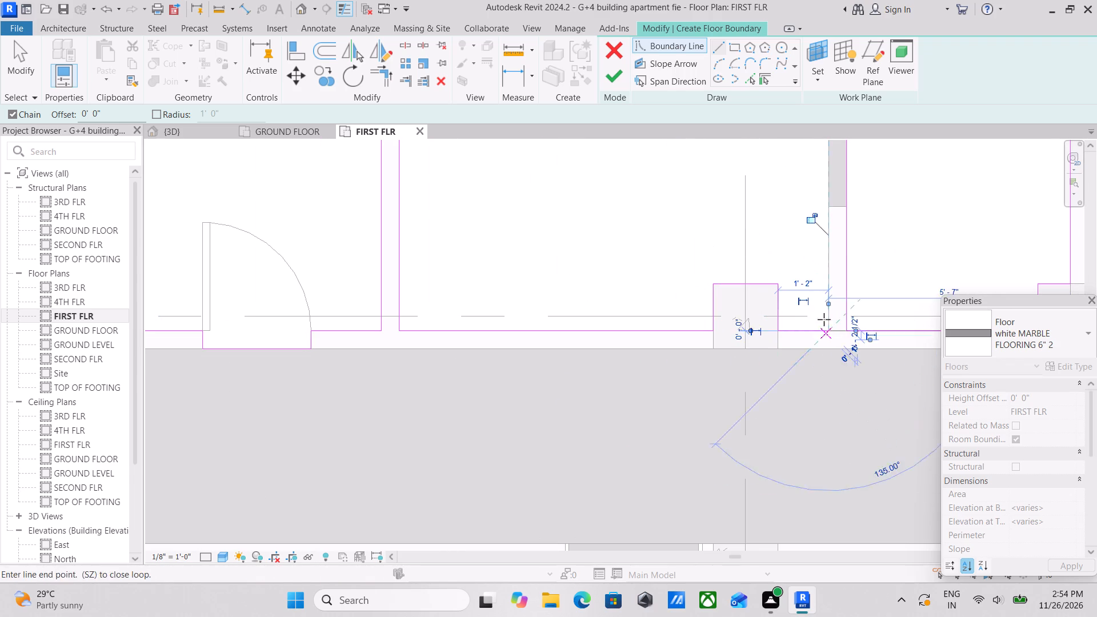
Carry the outline 14'-4" up the partition wall to the exterior wall and across to the face of the exterior column.
middle_drag(816, 167, 835, 359)
scroll(835, 358, down, 1)
scroll(864, 234, down, 2)
middle_drag(864, 234, 852, 343)
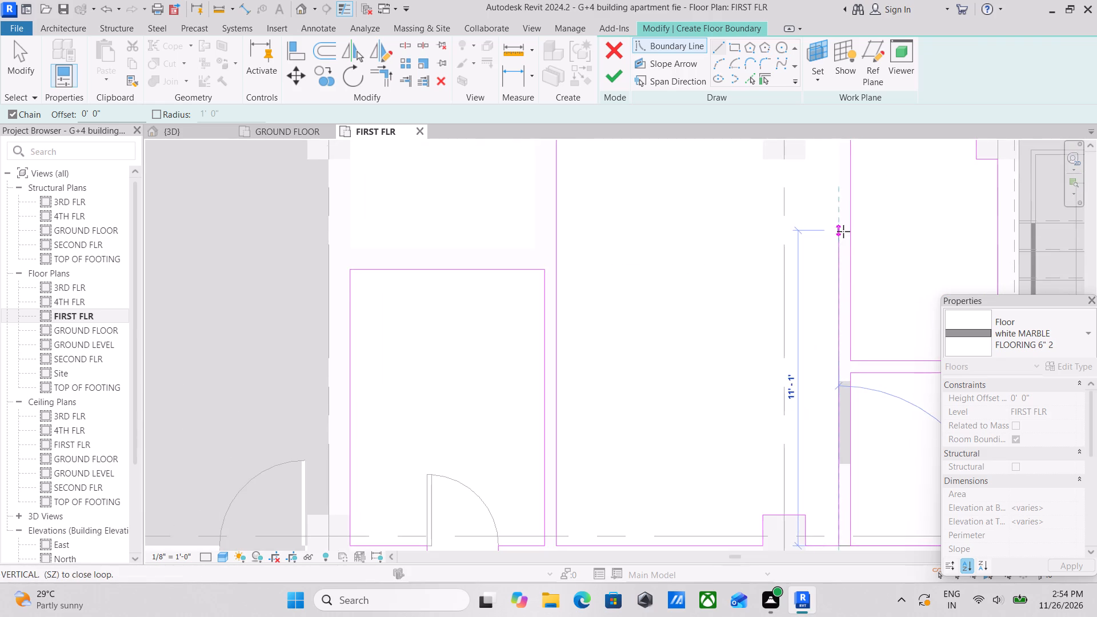
middle_drag(843, 231, 844, 310)
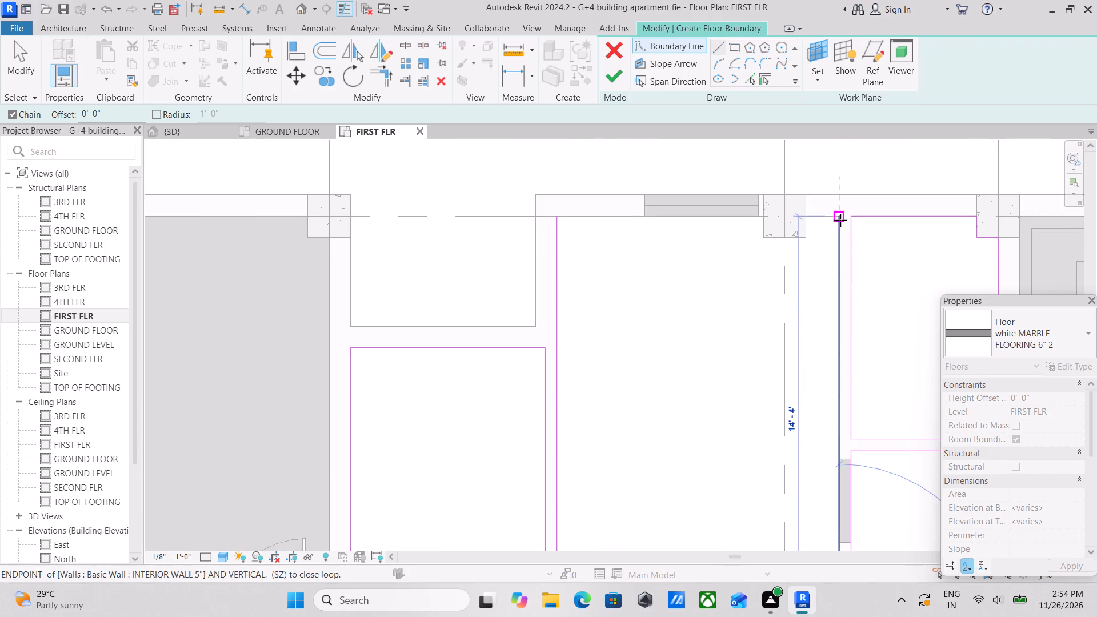
click(840, 220)
click(808, 218)
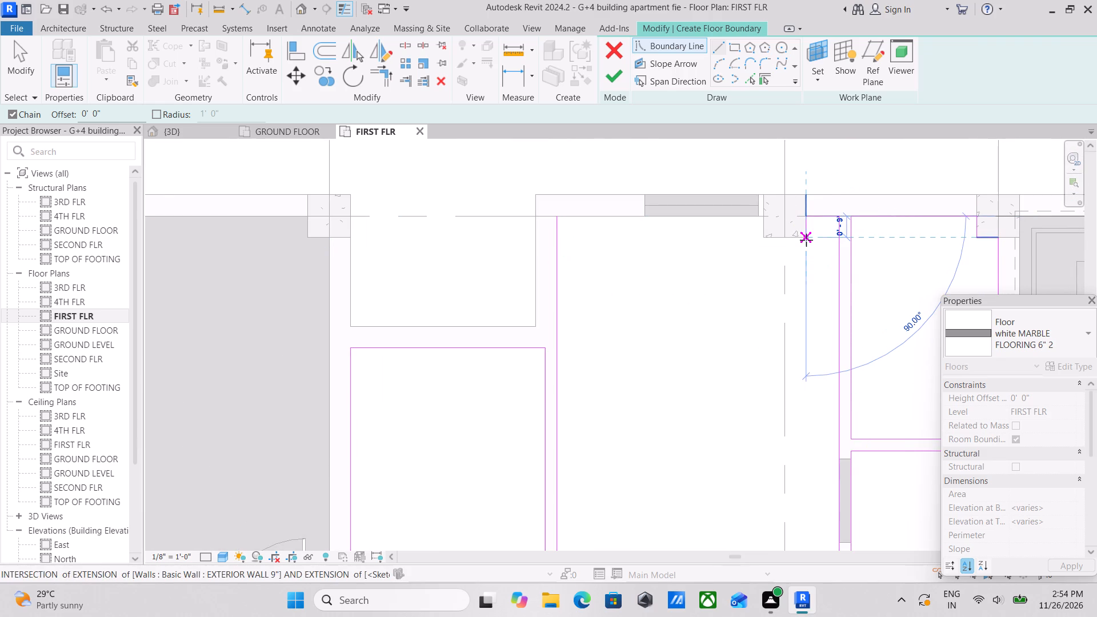
Notch the outline 9" deep and 1'-6" wide around the exterior column and close it along the exterior wall at its starting corner.
scroll(806, 240, up, 6)
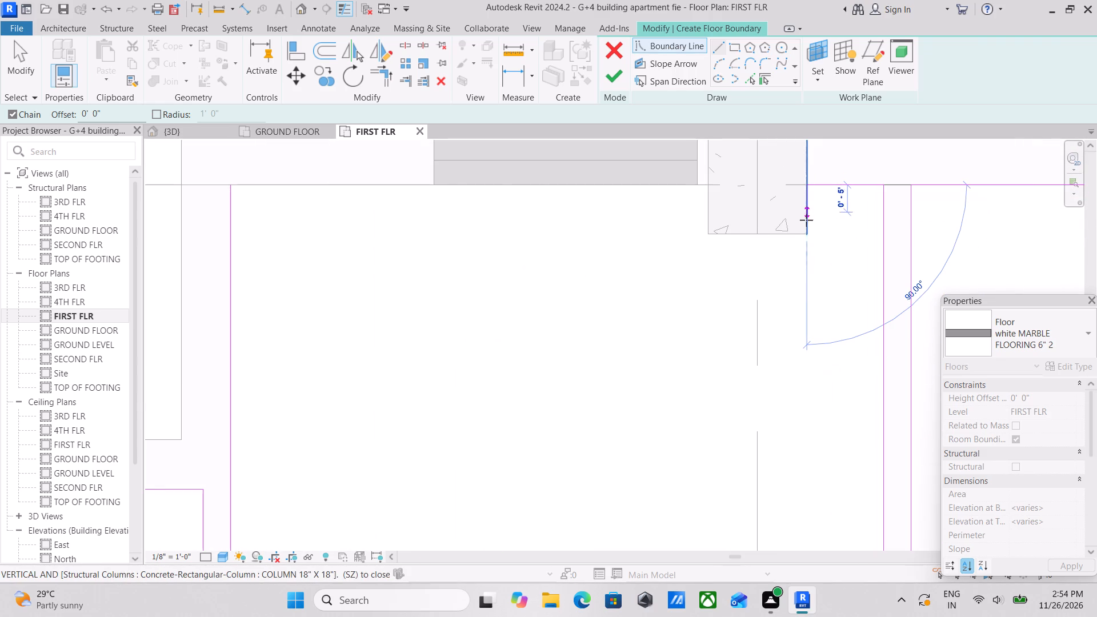
click(807, 234)
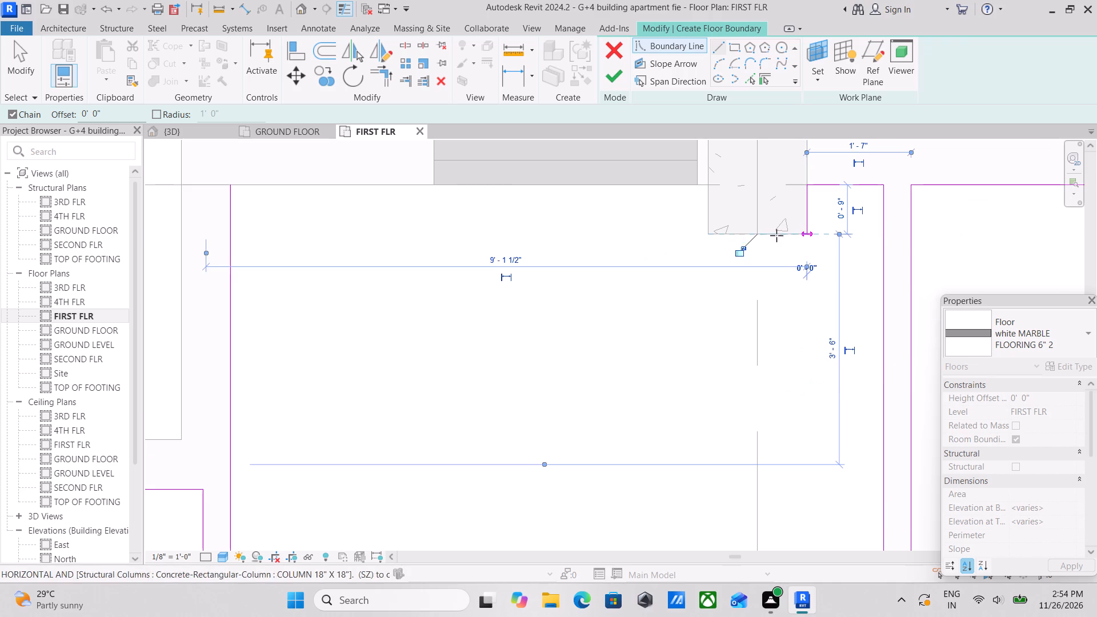
click(711, 234)
click(708, 183)
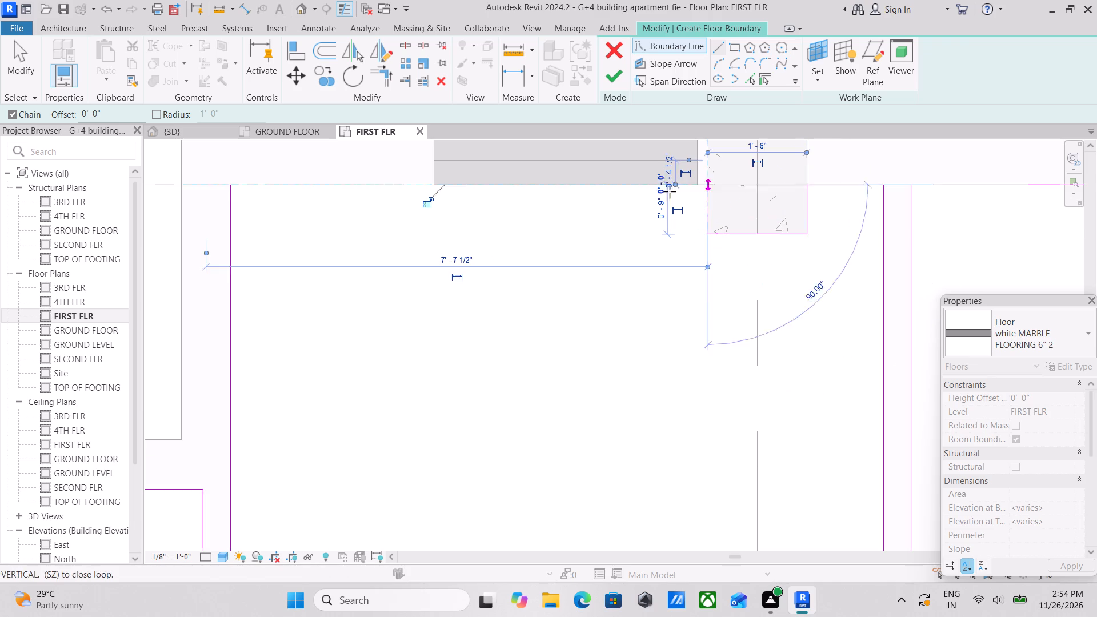
middle_drag(442, 189, 756, 222)
click(545, 221)
Review the outlined rooms beside the staircase and examine the rest of the floor plan for rooms still without flooring.
scroll(545, 221, down, 4)
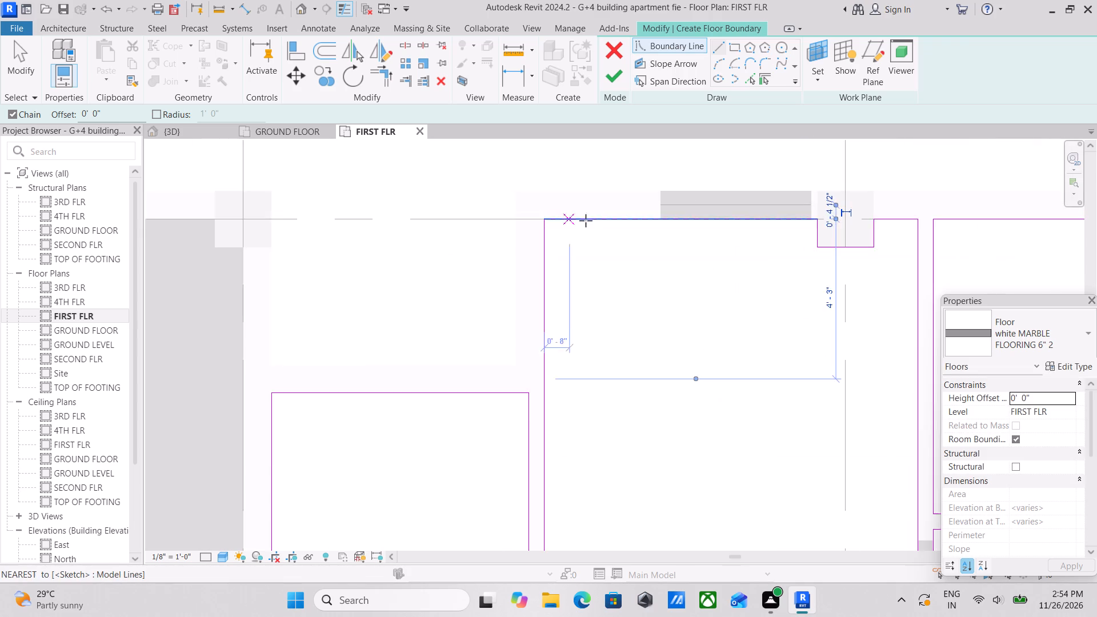
scroll(604, 235, down, 5)
middle_drag(611, 258, 637, 146)
scroll(621, 221, down, 3)
middle_drag(623, 231, 655, 306)
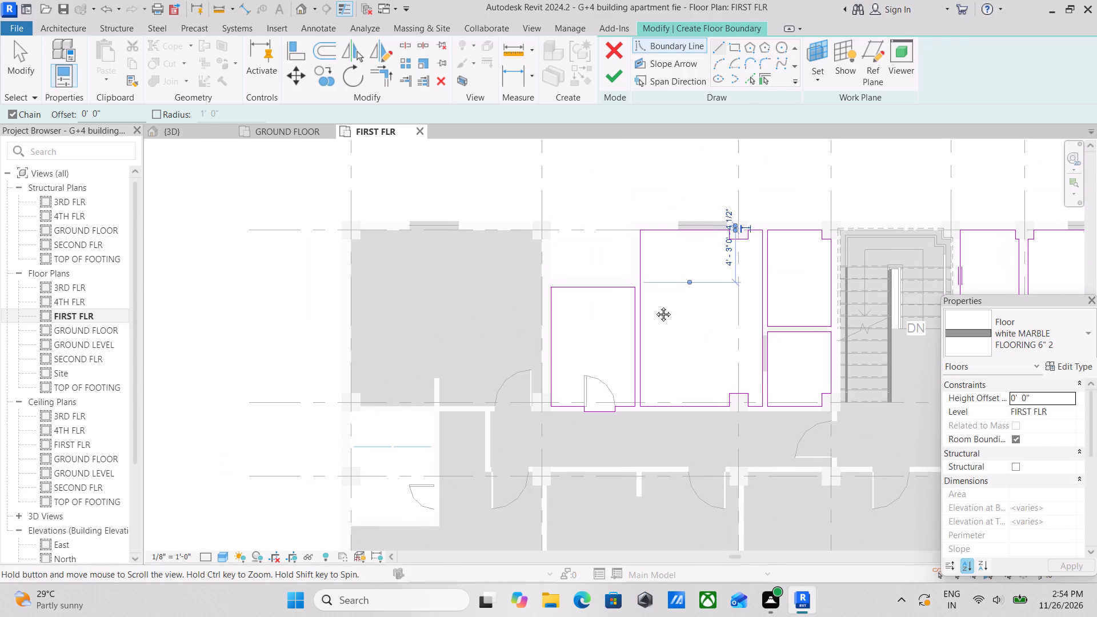
middle_drag(655, 306, 690, 186)
middle_drag(707, 290, 700, 415)
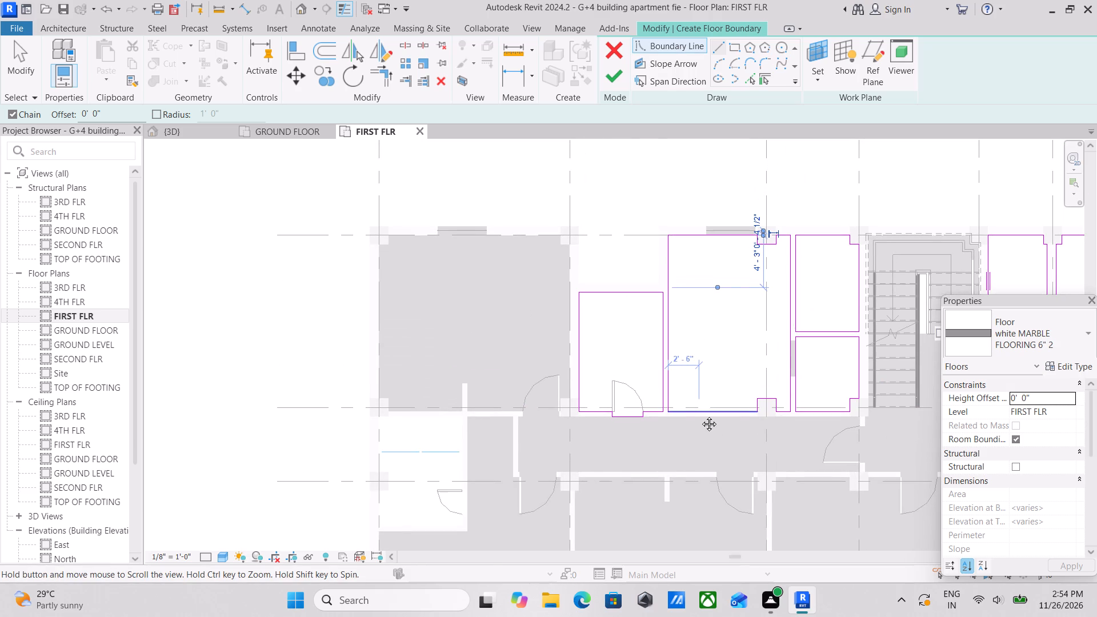
middle_drag(700, 415, 703, 153)
middle_drag(769, 364, 820, 456)
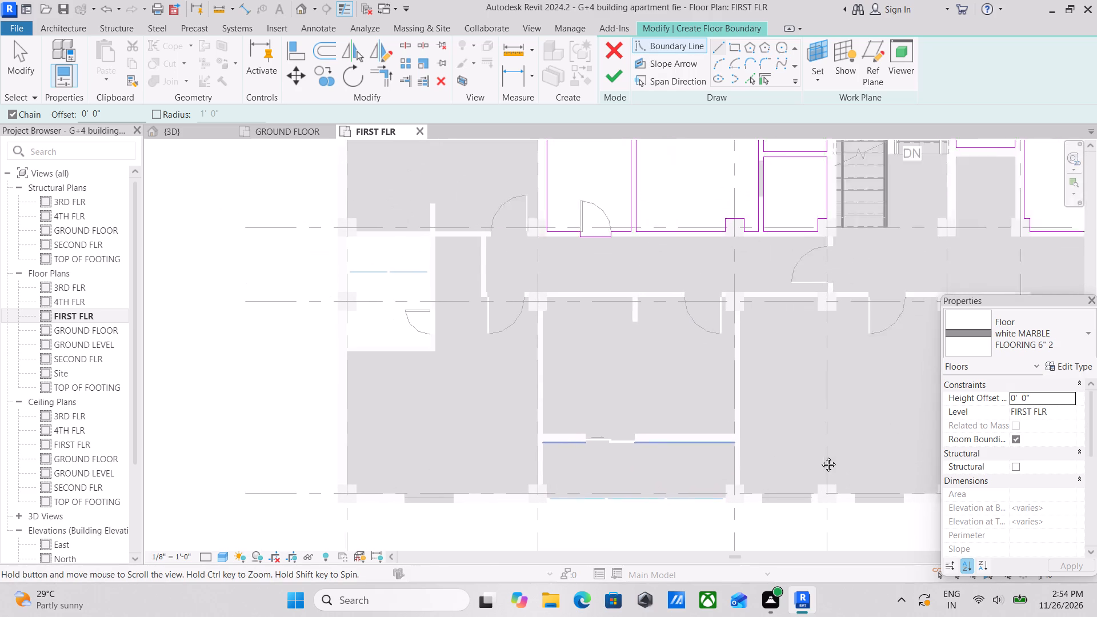
middle_drag(820, 456, 823, 456)
Start outlining the bathroom with the glass partition, 4'-6" down the exterior wall, notching 9" by 1'-6" around the column.
scroll(482, 287, up, 3)
middle_drag(434, 266, 603, 289)
scroll(441, 267, up, 1)
scroll(602, 249, up, 3)
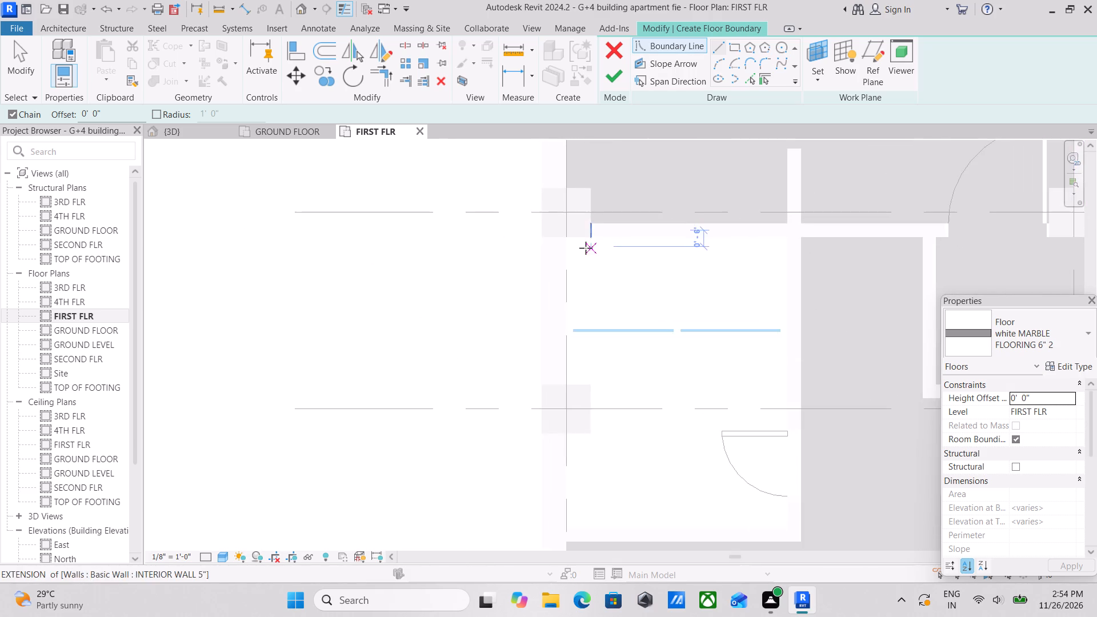
middle_drag(578, 261, 692, 221)
scroll(684, 193, up, 1)
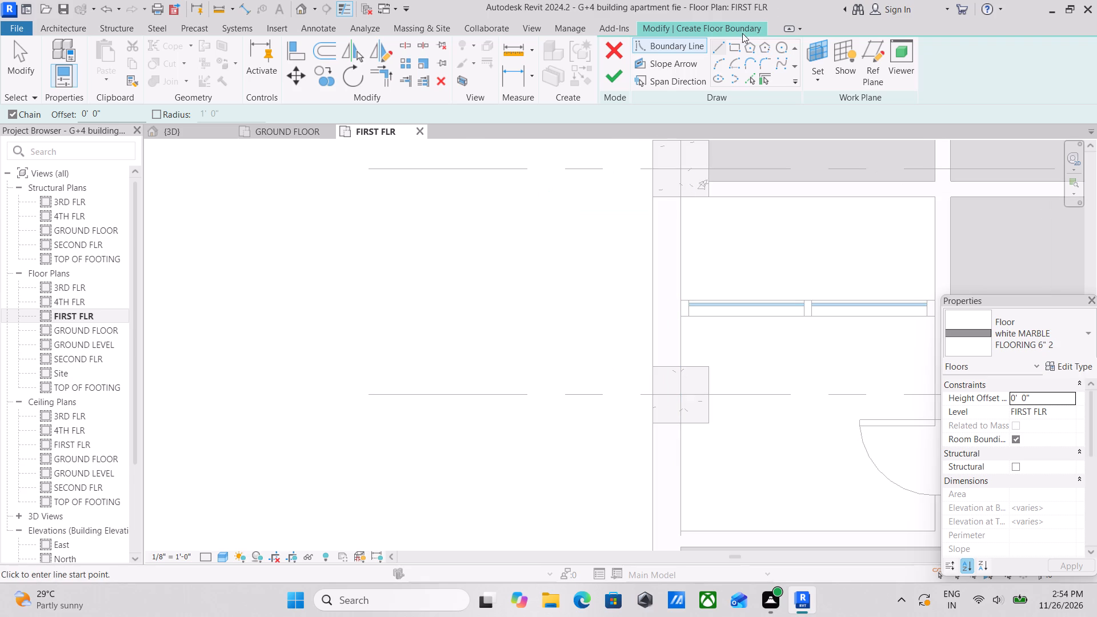
click(728, 45)
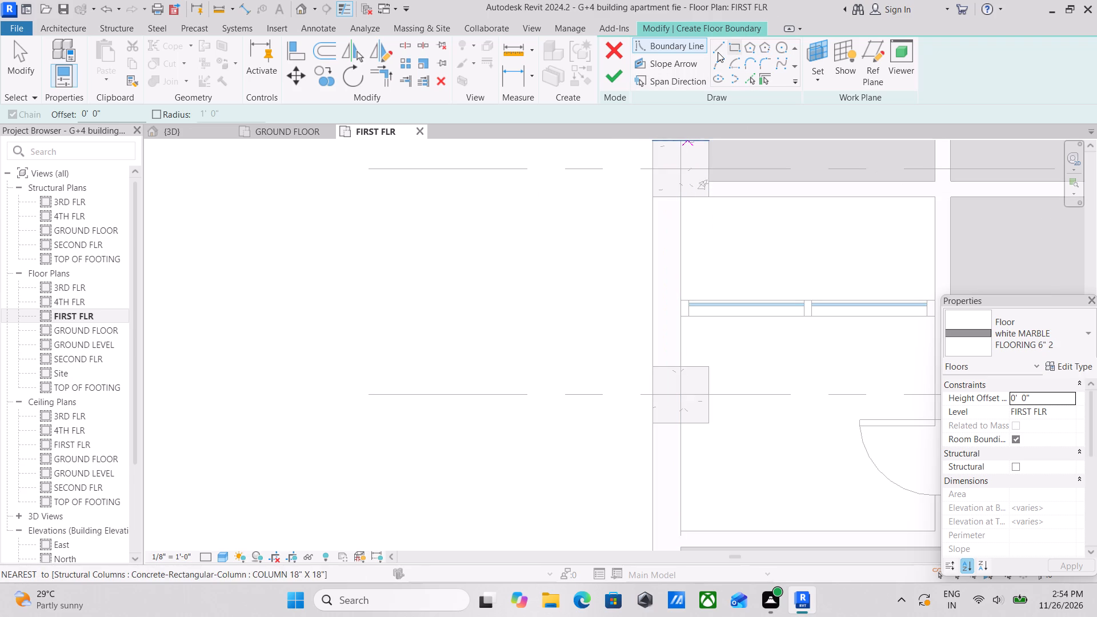
click(718, 51)
click(681, 198)
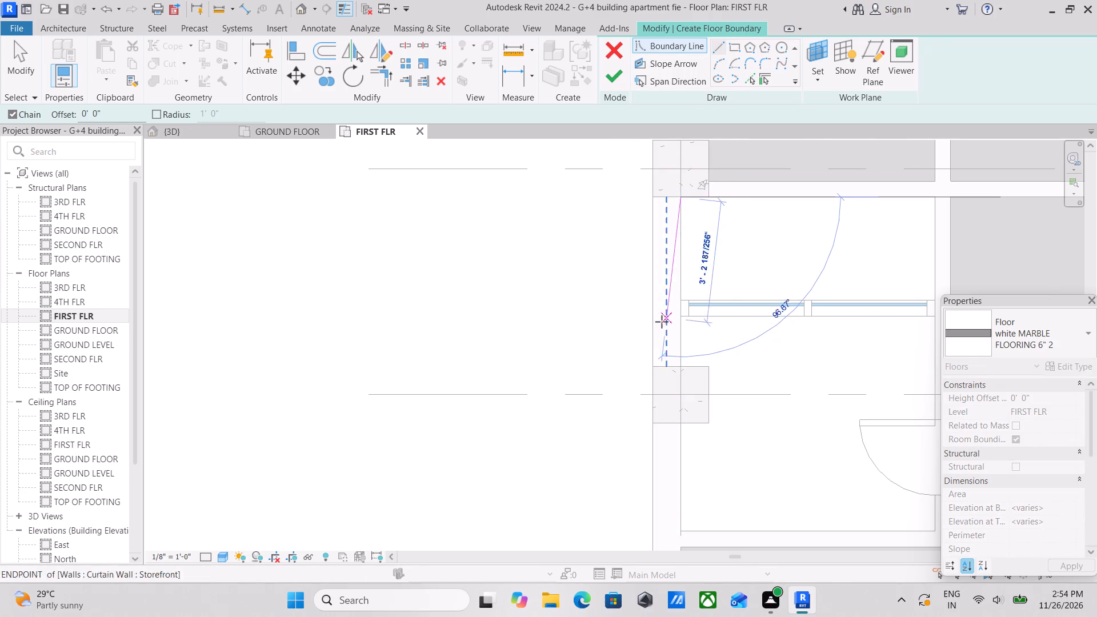
middle_drag(678, 188, 672, 134)
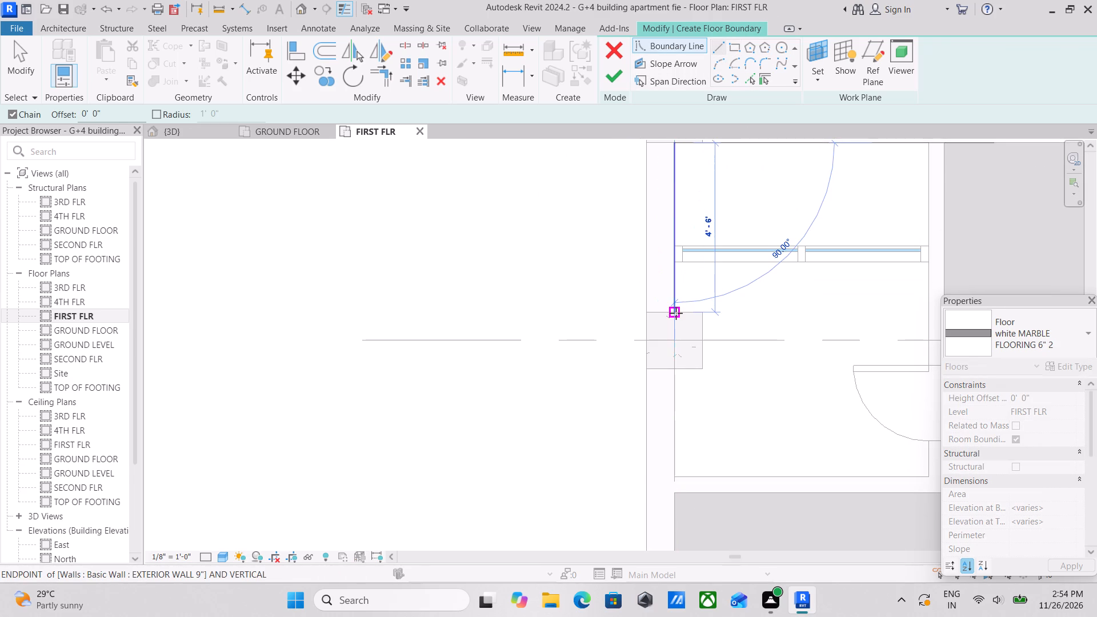
click(676, 313)
click(705, 314)
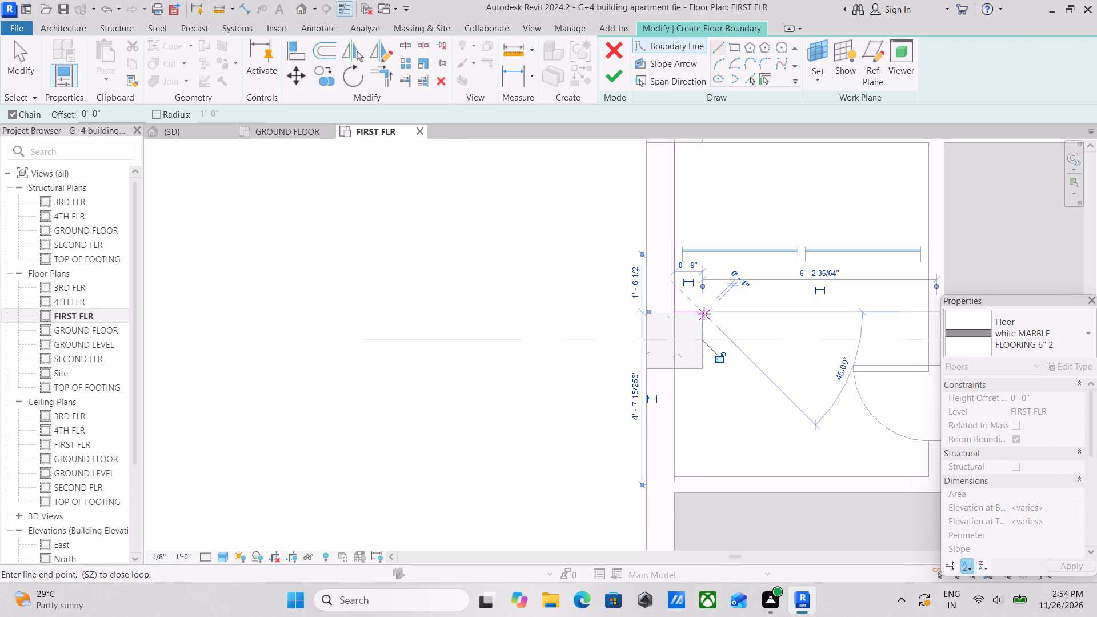
click(704, 365)
click(674, 366)
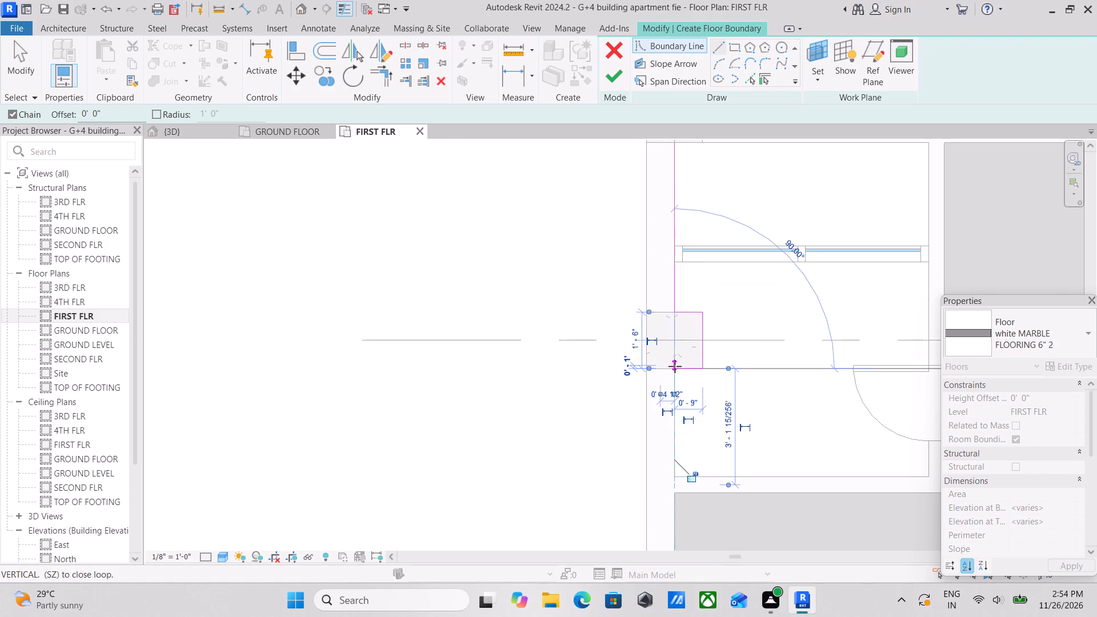
Continue this bathroom's outline about 2'-10 1/2" down the exterior wall to the corner and about 6'-9" across to the door-side wall.
middle_drag(683, 352, 719, 214)
click(711, 342)
middle_drag(843, 330, 676, 314)
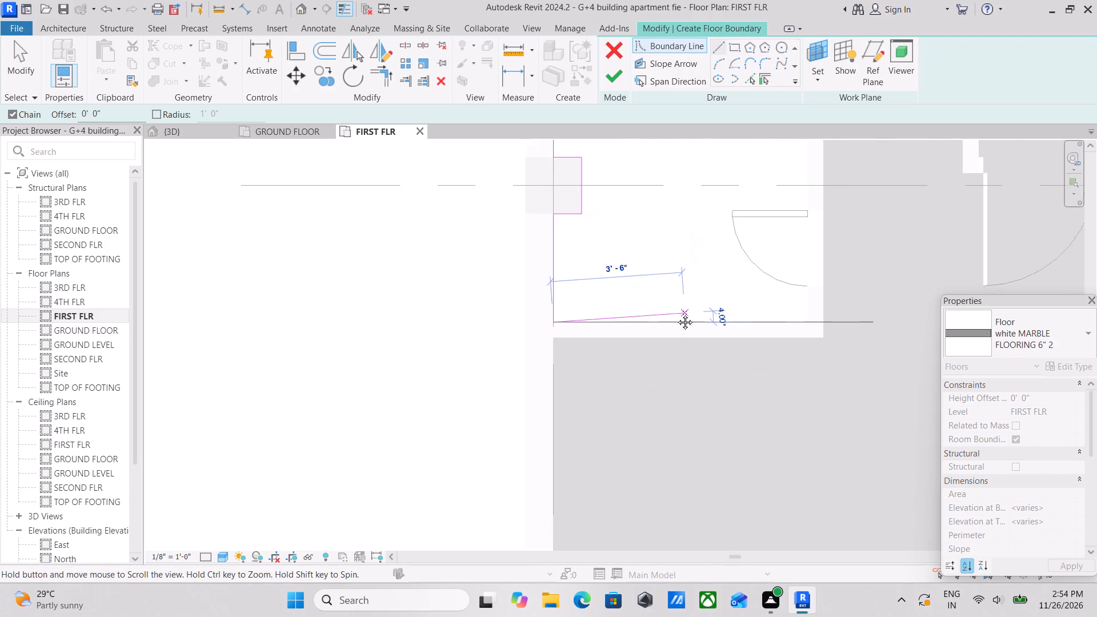
middle_drag(676, 314, 675, 314)
click(792, 328)
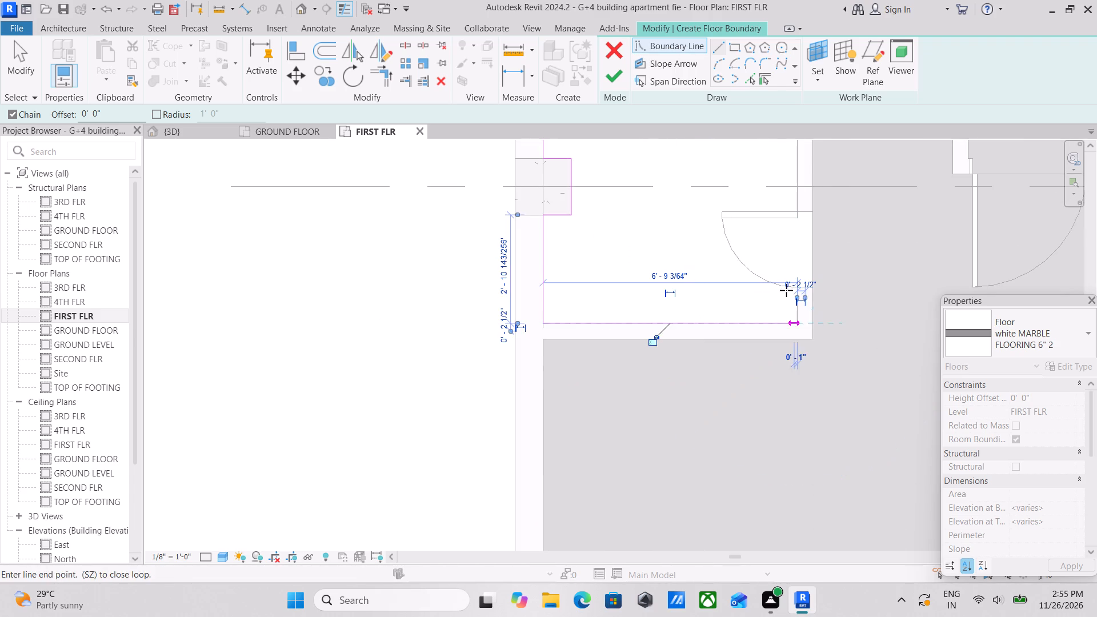
Continue the bathroom outline about 11 1/2" up the door-side wall to the door opening and 5" across the wall thickness.
scroll(785, 289, up, 6)
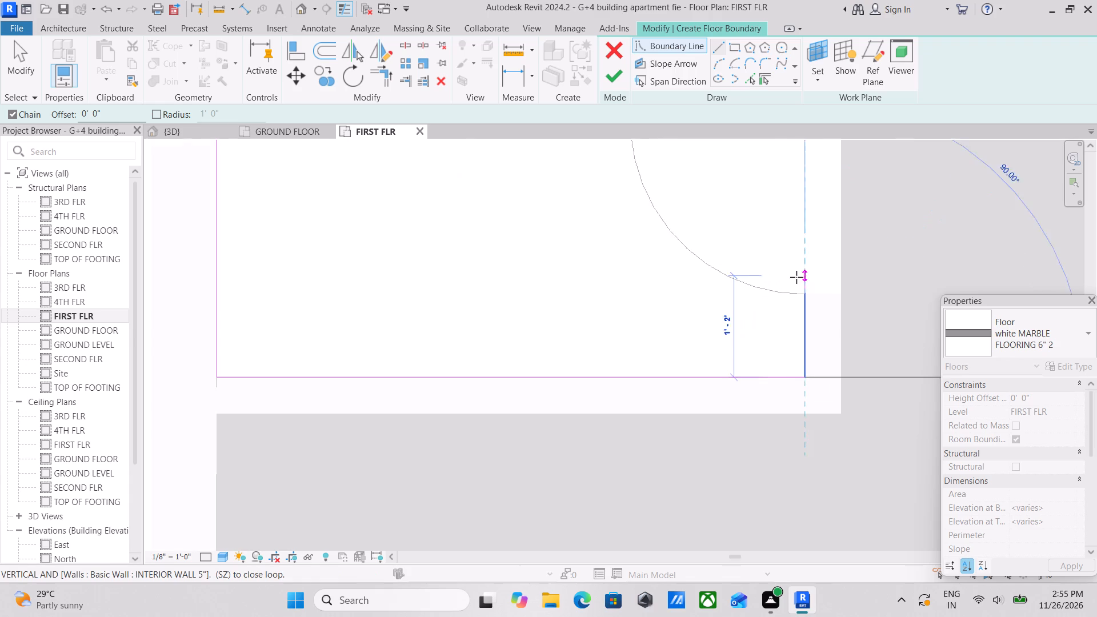
scroll(794, 306, up, 5)
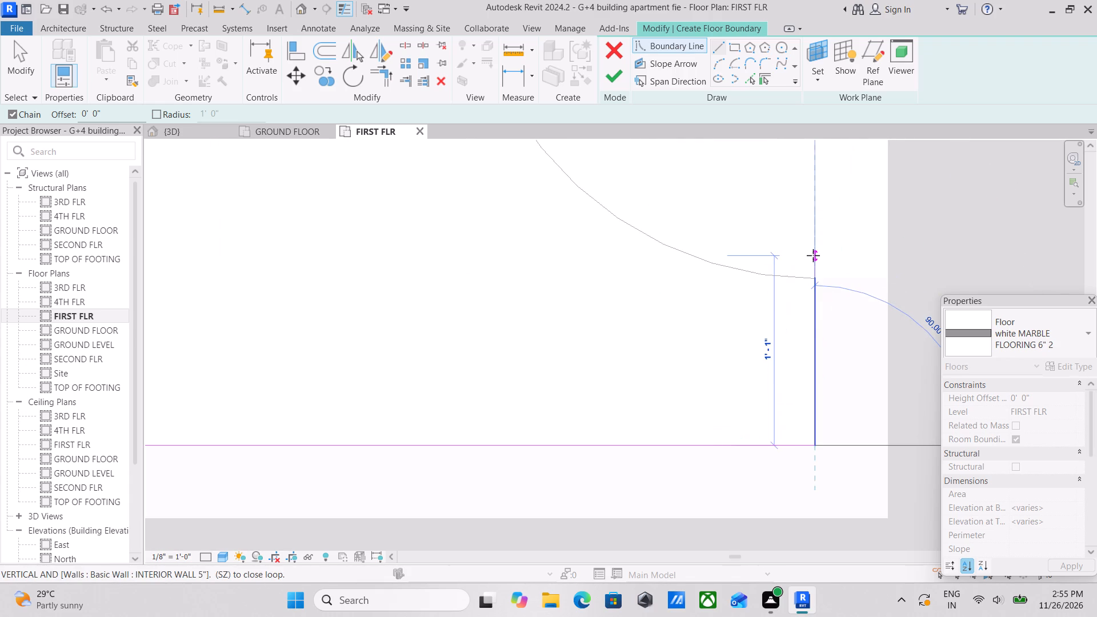
scroll(813, 255, down, 5)
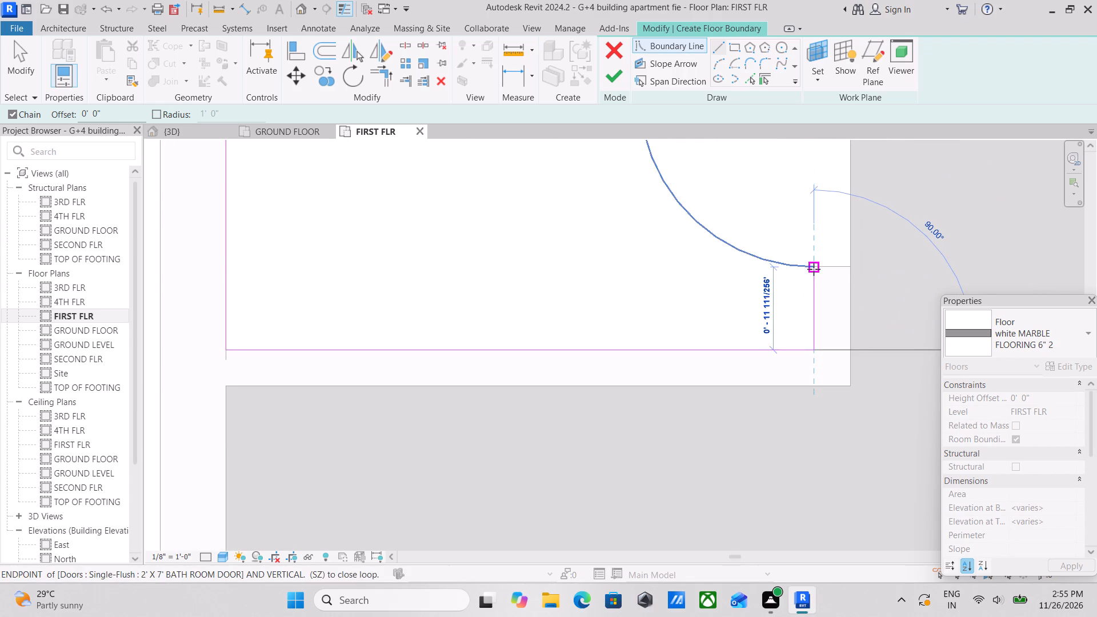
click(814, 269)
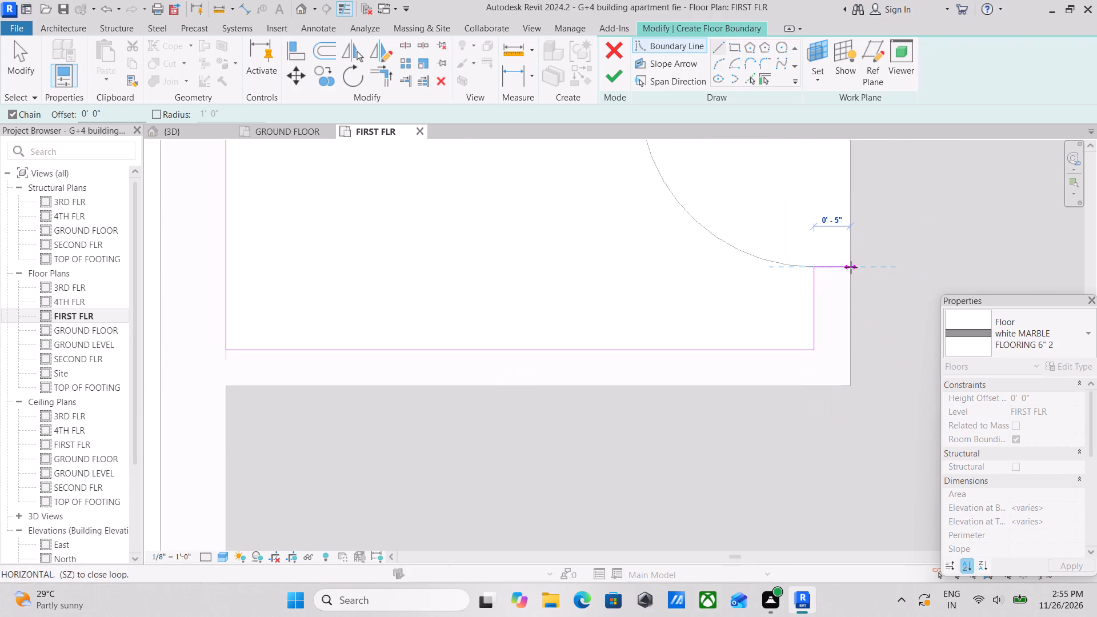
scroll(850, 270, up, 4)
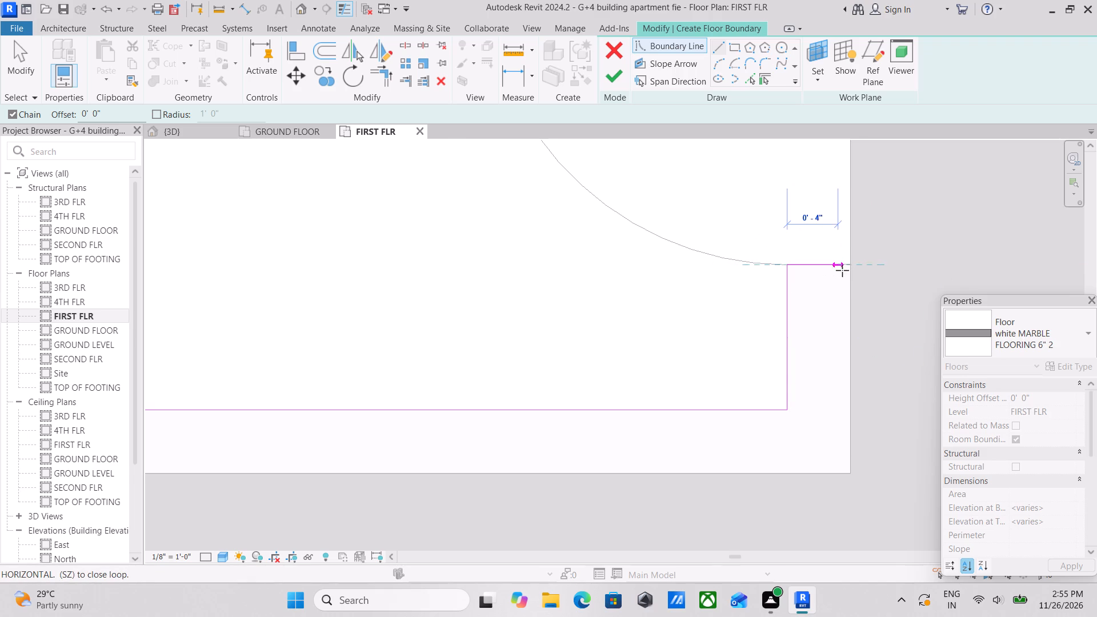
scroll(846, 270, up, 5)
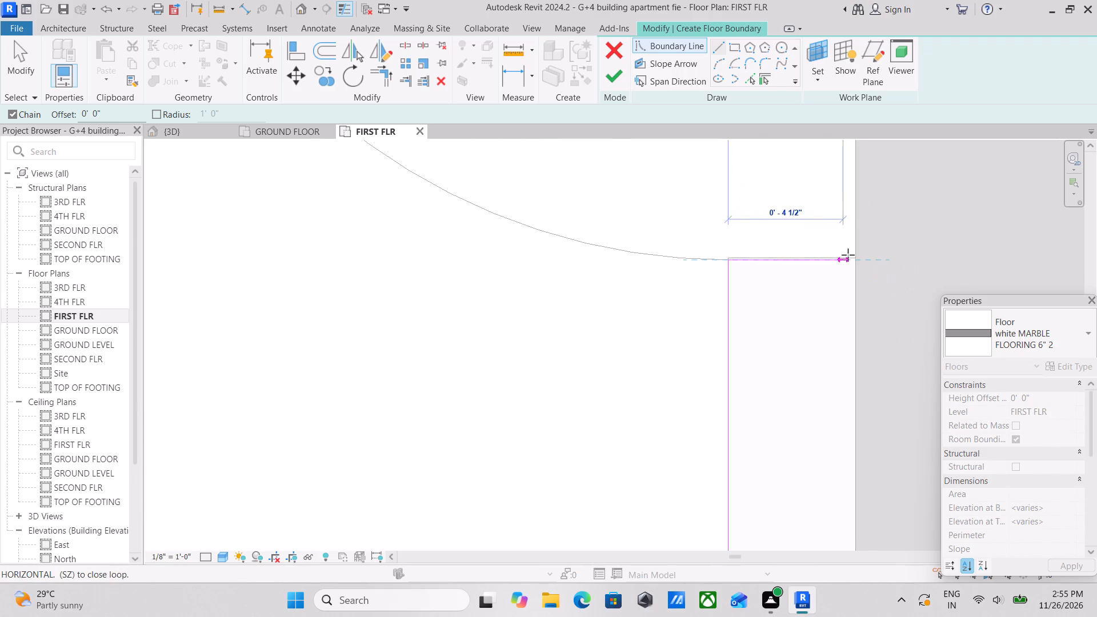
scroll(854, 259, up, 4)
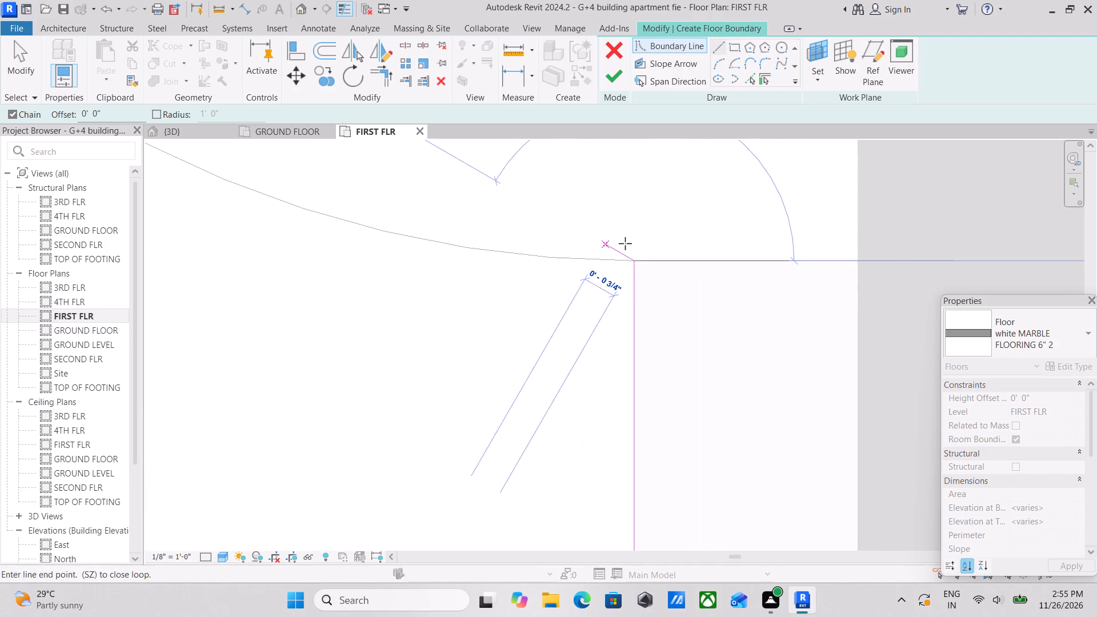
scroll(631, 243, up, 4)
middle_drag(830, 259, 559, 299)
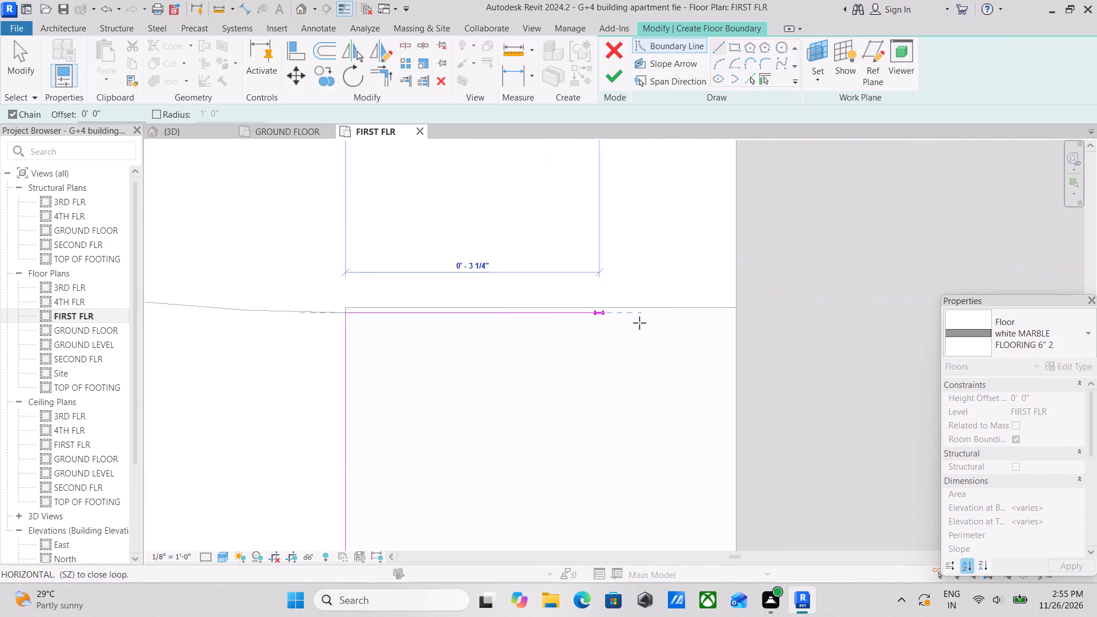
click(737, 302)
Carry the outline 2'-0" along the outer face of the bathroom door opening and 5" back to the wall's room side.
scroll(744, 229, down, 2)
middle_drag(744, 235, 764, 344)
scroll(752, 242, down, 3)
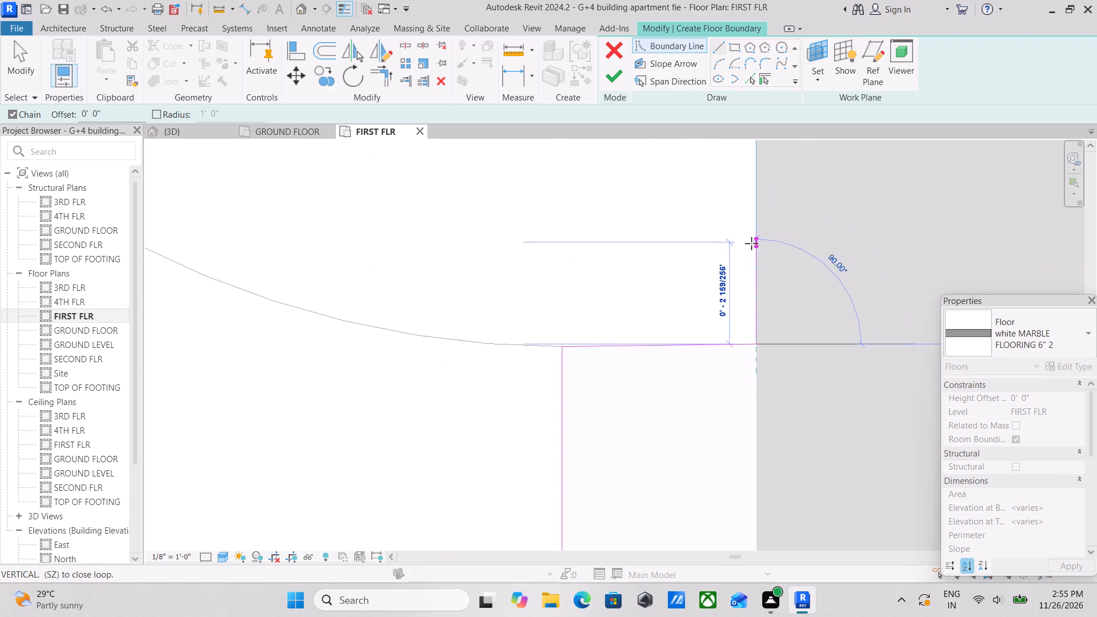
scroll(750, 244, down, 3)
middle_drag(750, 244, 748, 503)
scroll(748, 497, up, 1)
scroll(741, 294, down, 9)
middle_drag(740, 315, 736, 502)
scroll(736, 502, up, 1)
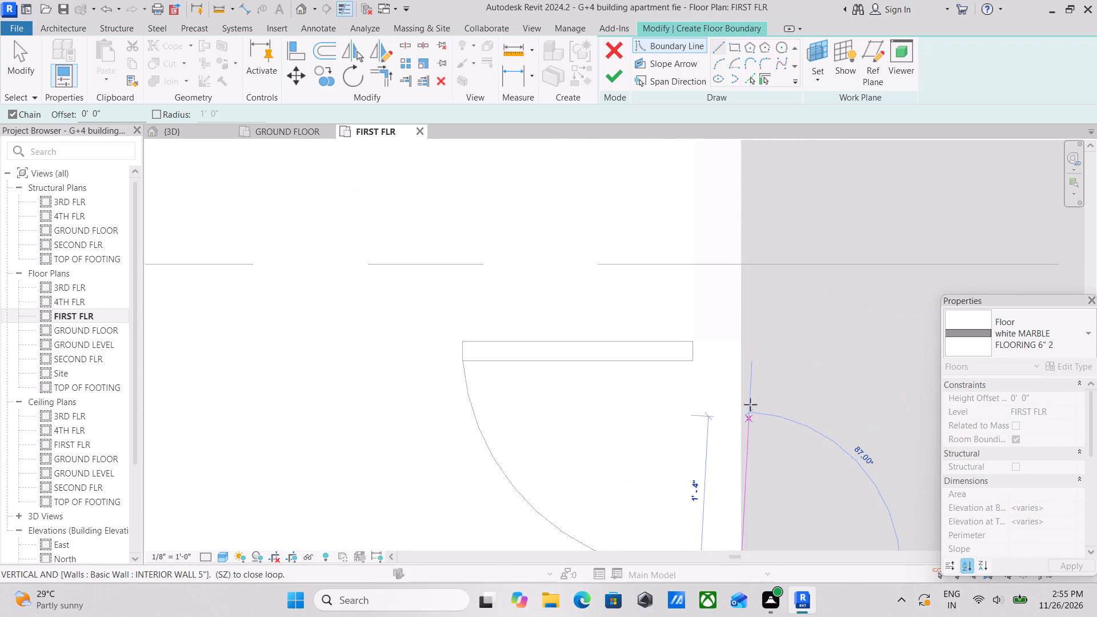
scroll(750, 402, up, 2)
click(740, 319)
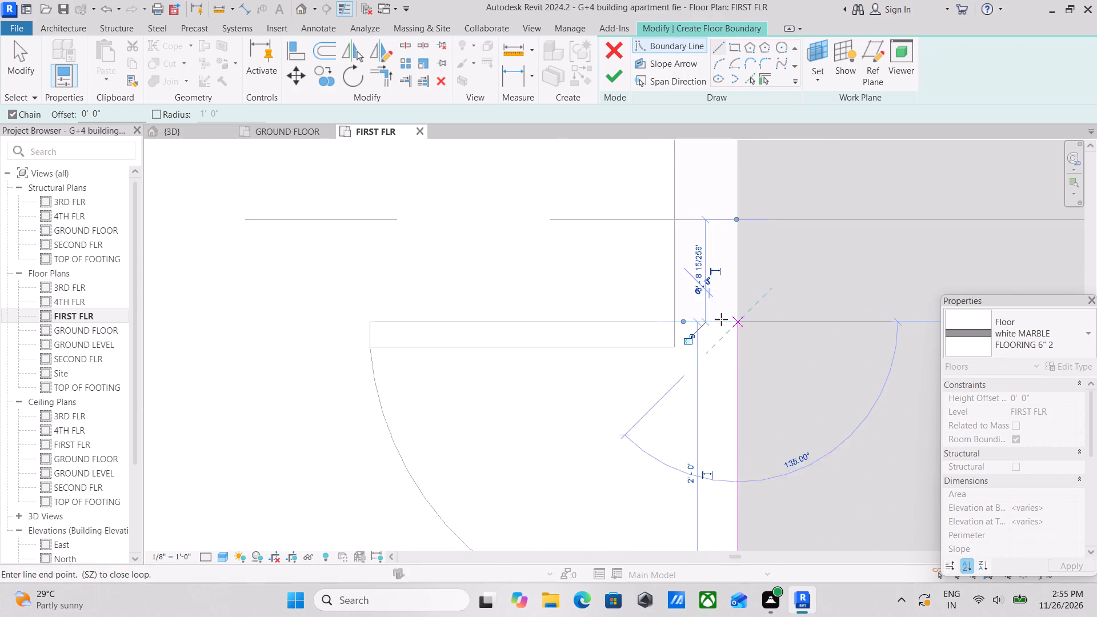
click(676, 319)
Run the outline up the door-side wall past the glass partition to the corner and close it across at the exterior wall.
middle_drag(675, 319, 683, 499)
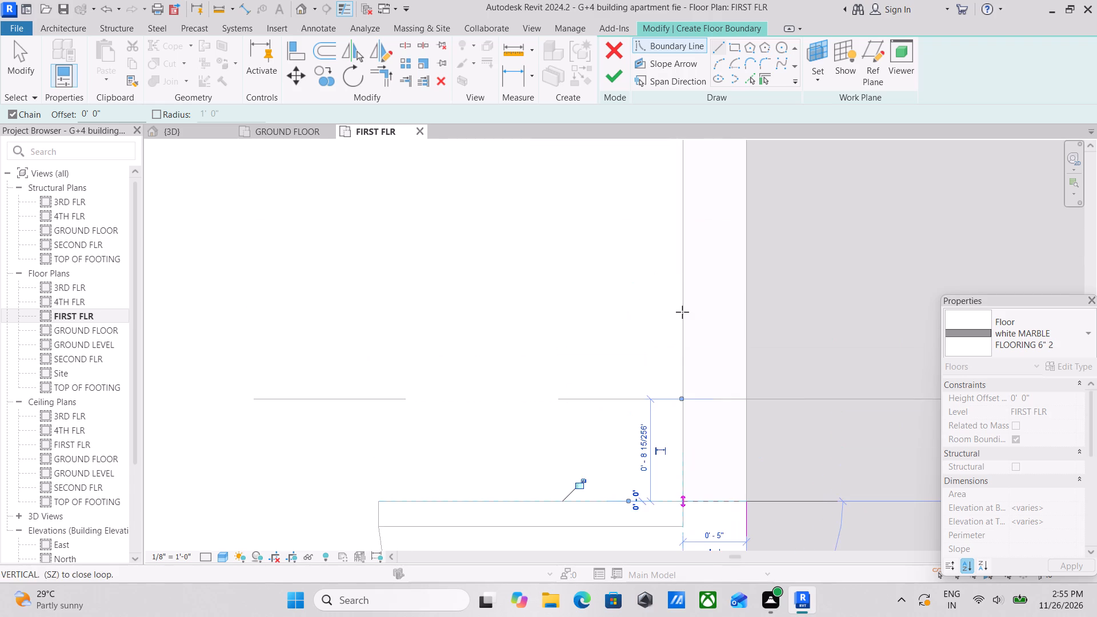
middle_drag(672, 282, 699, 437)
middle_drag(710, 283, 716, 387)
scroll(721, 279, down, 1)
middle_drag(721, 279, 712, 483)
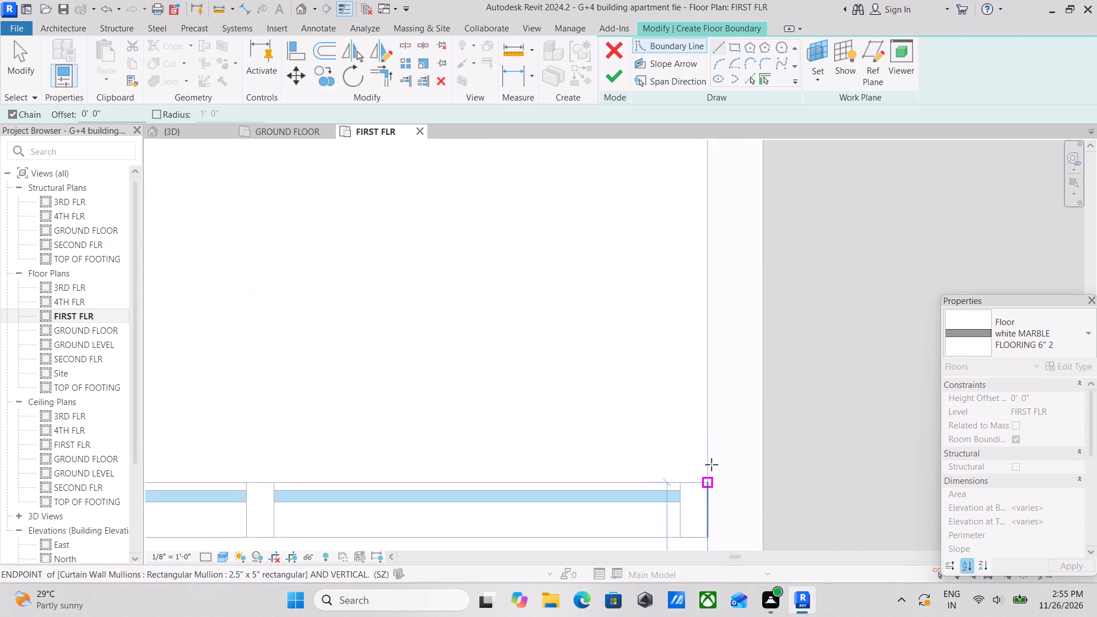
scroll(722, 390, down, 3)
middle_drag(716, 407, 711, 518)
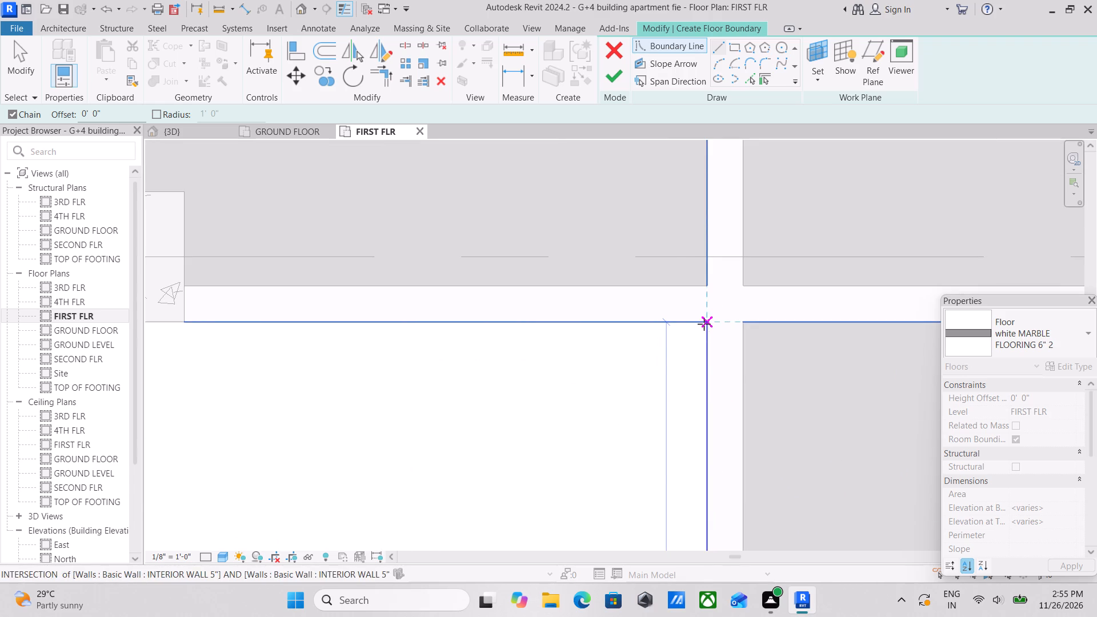
click(704, 324)
middle_drag(465, 336, 678, 348)
middle_drag(323, 344, 458, 366)
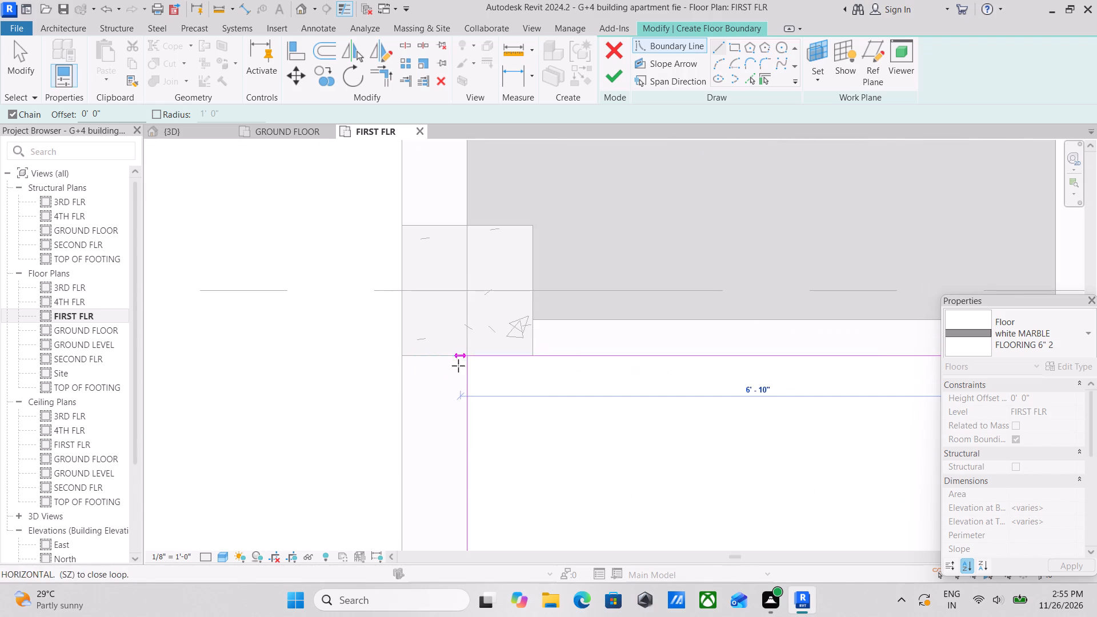
click(467, 359)
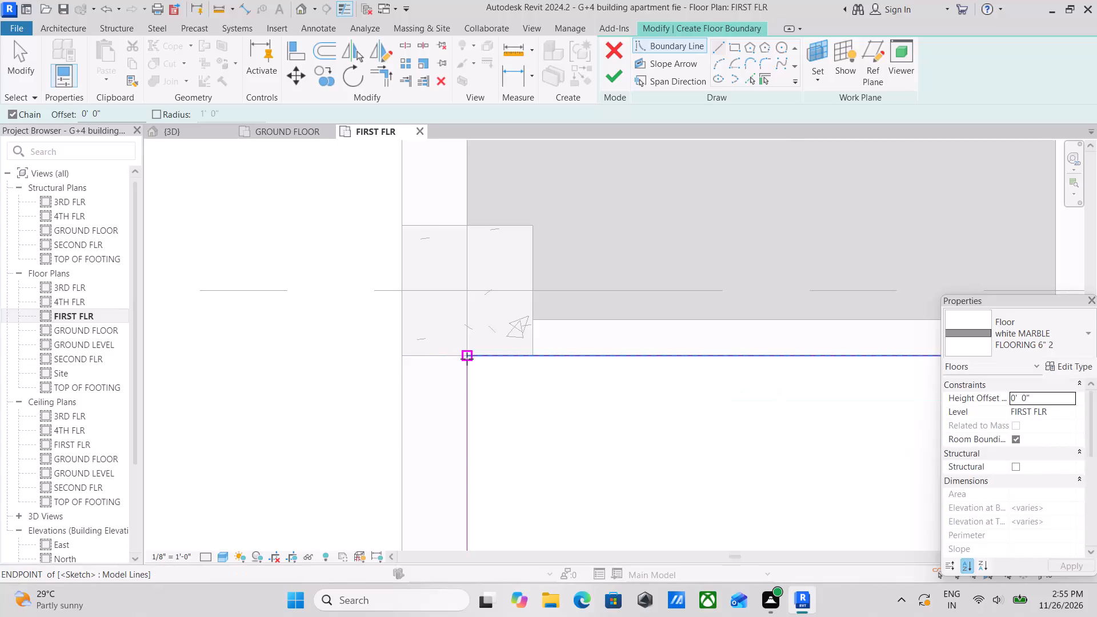
scroll(467, 359, down, 3)
scroll(512, 351, down, 3)
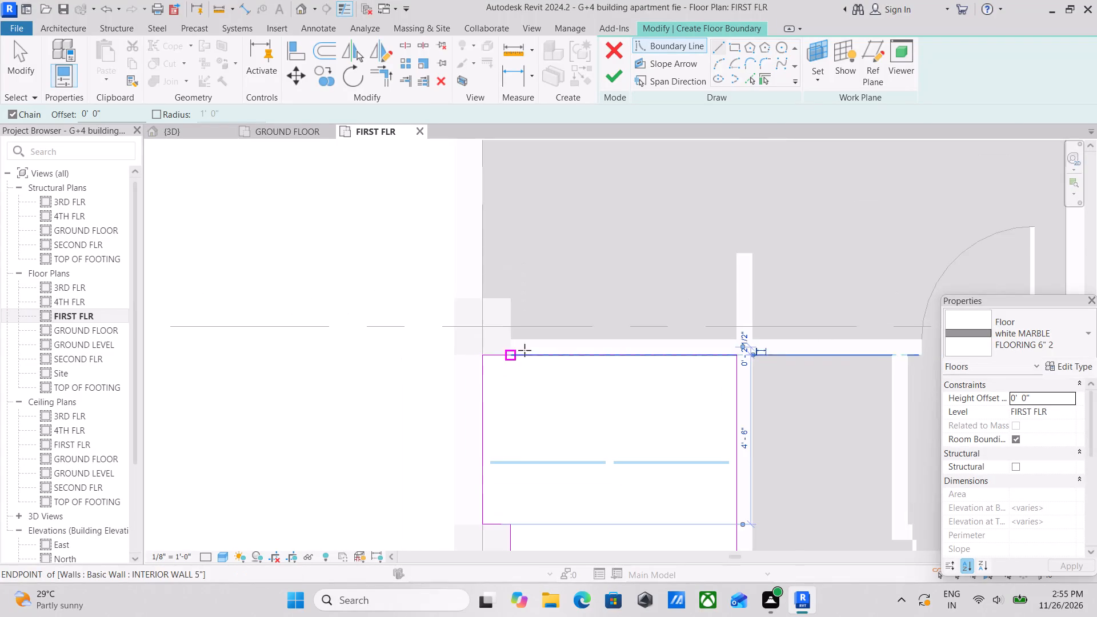
scroll(541, 348, down, 2)
key(Escape)
Review the outlined rooms across the first-floor plan and check for any rooms still without a flooring outline.
scroll(526, 386, down, 1)
middle_drag(526, 386, 572, 277)
scroll(552, 217, up, 4)
scroll(555, 277, up, 4)
scroll(443, 291, down, 7)
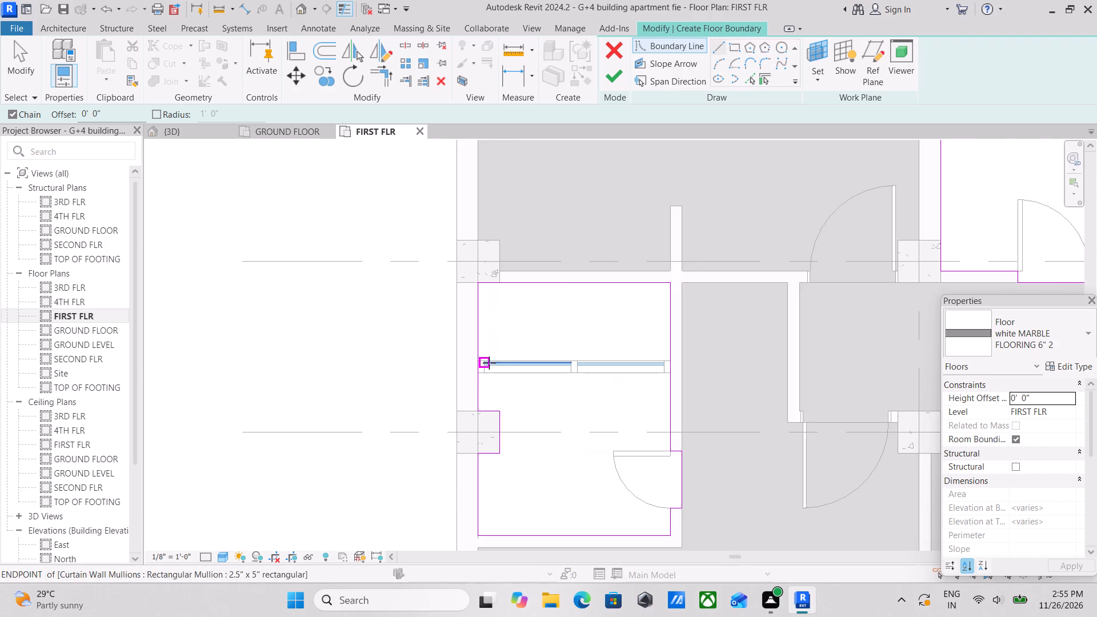
scroll(489, 363, down, 3)
middle_drag(511, 411, 514, 278)
scroll(537, 443, down, 3)
middle_drag(537, 443, 499, 290)
middle_drag(497, 294, 489, 328)
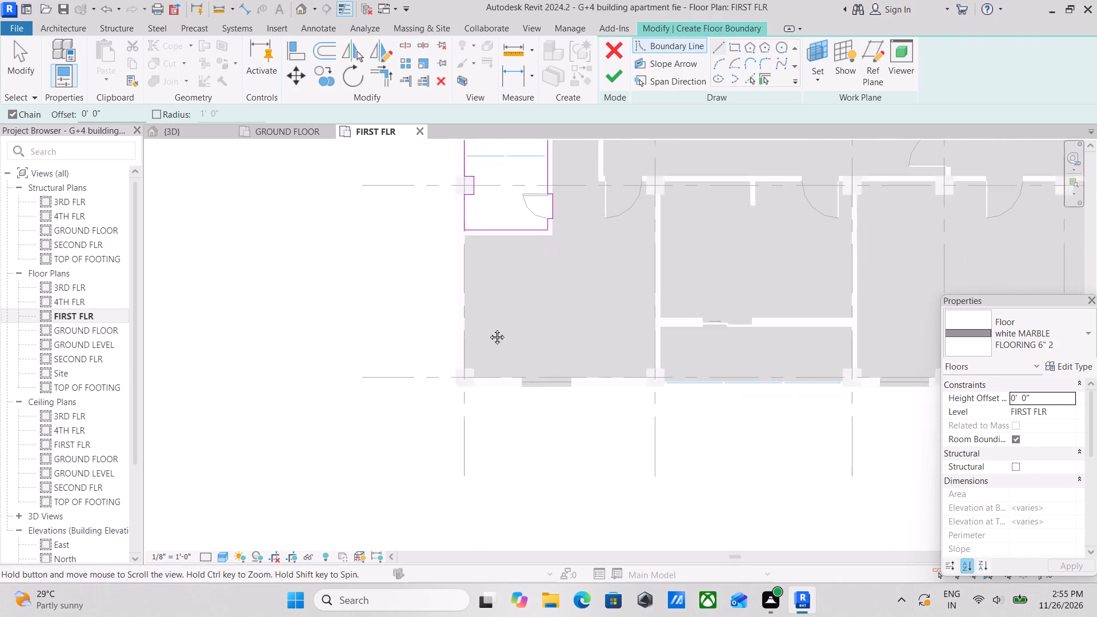
middle_drag(489, 328, 476, 458)
scroll(491, 314, down, 1)
middle_drag(673, 325, 411, 374)
middle_drag(663, 371, 501, 371)
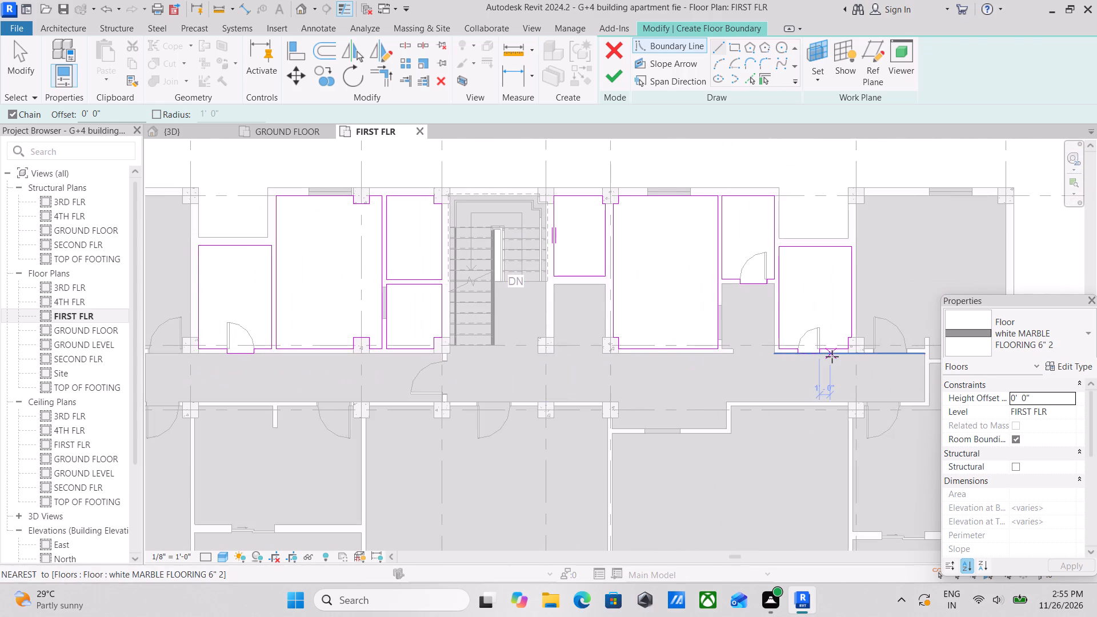
middle_drag(830, 356, 627, 263)
middle_drag(619, 353, 728, 435)
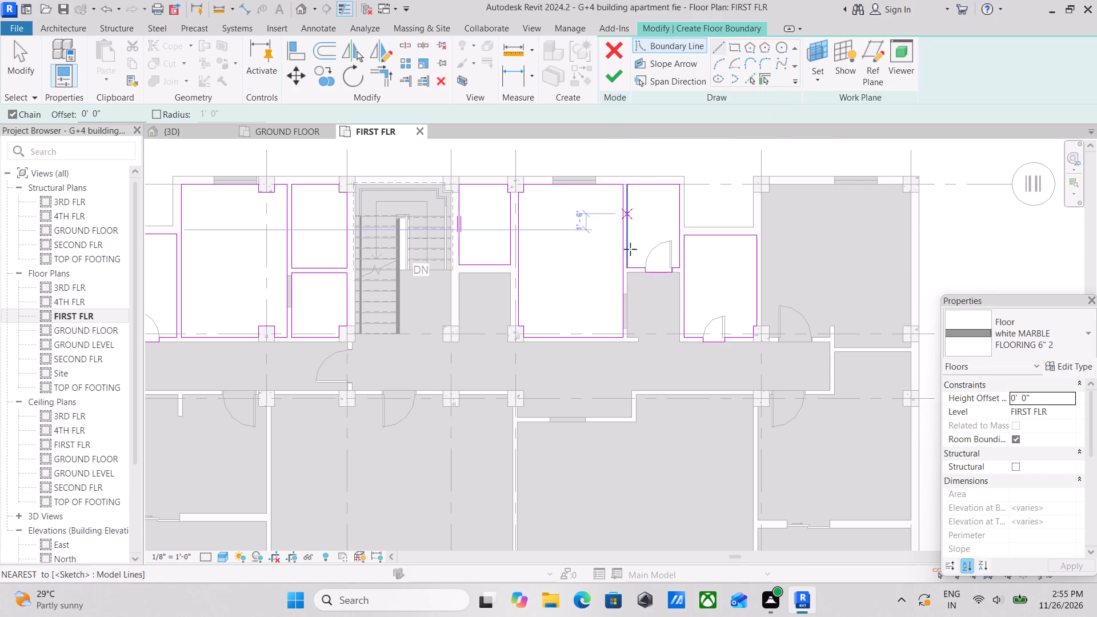
middle_drag(596, 279, 765, 330)
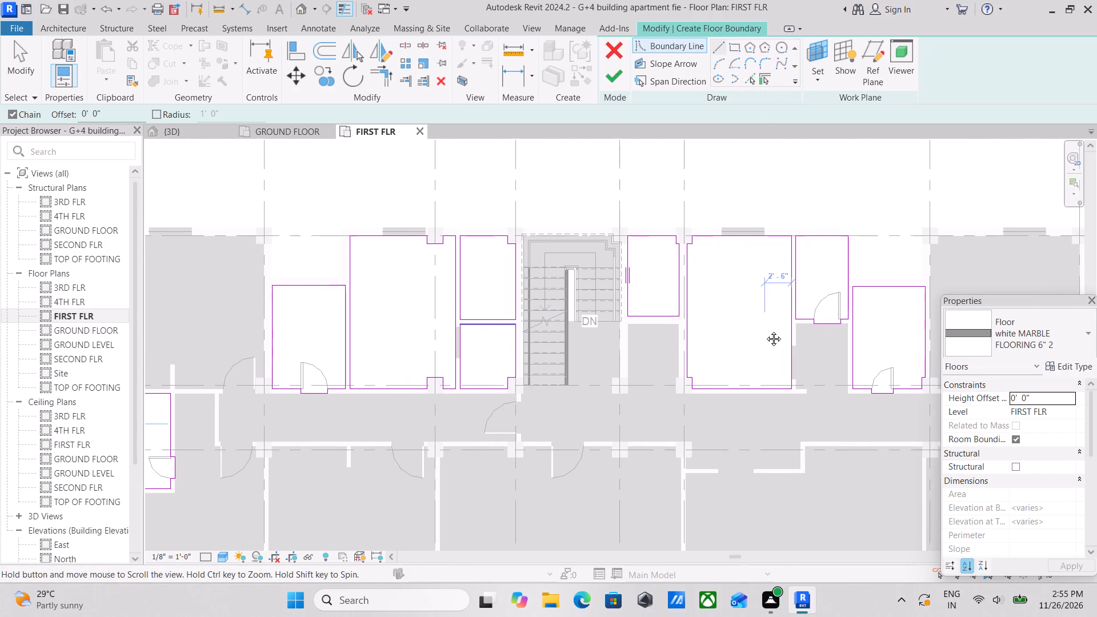
middle_drag(765, 330, 748, 326)
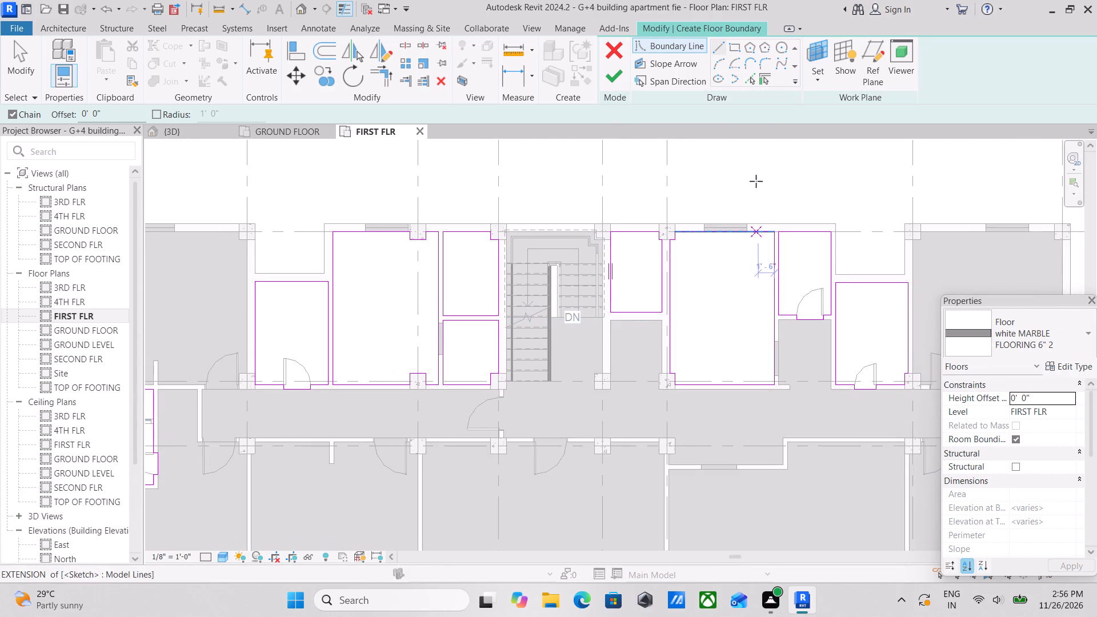
Finish the white MARBLE FLOORING 6" 2 boundary sketch for the outlined first-floor rooms and clear the selection.
click(608, 77)
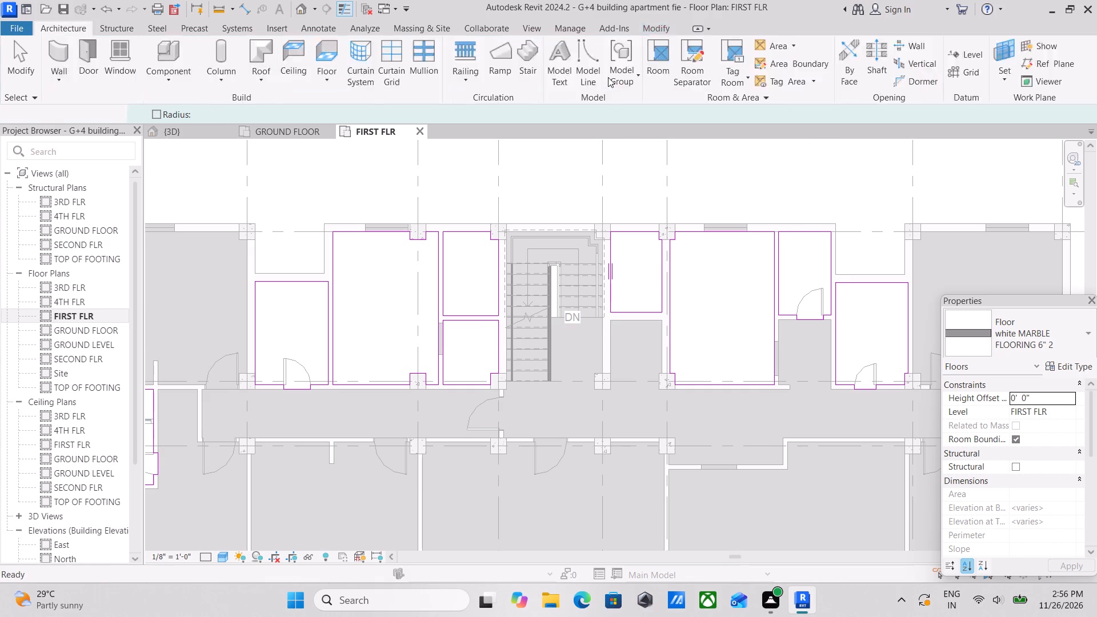
scroll(668, 334, down, 2)
middle_drag(668, 334, 767, 302)
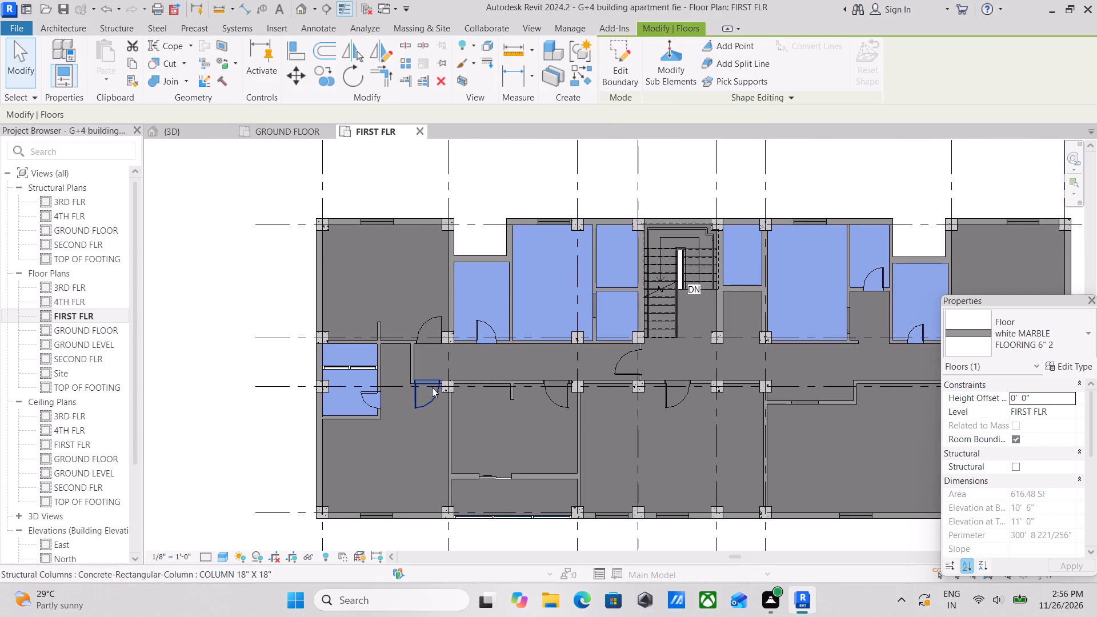
key(Escape)
Inspect the building's front facade in the 3D view, including the stacked balcony storefronts beside the entrance door.
scroll(580, 362, down, 3)
middle_drag(577, 361, 463, 272)
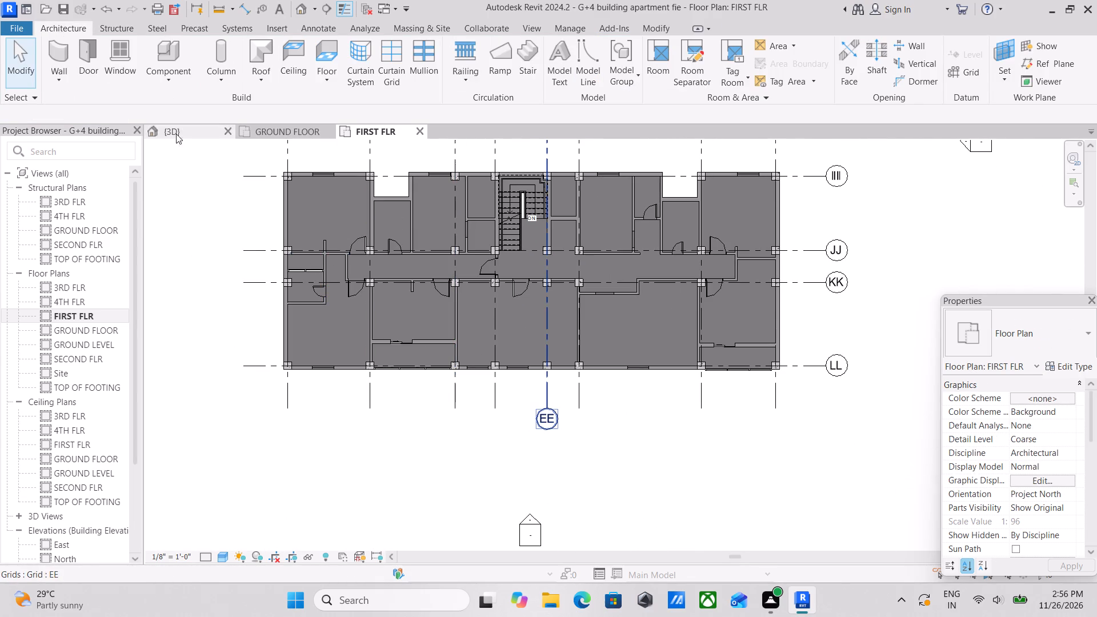
click(185, 135)
middle_drag(563, 371, 584, 317)
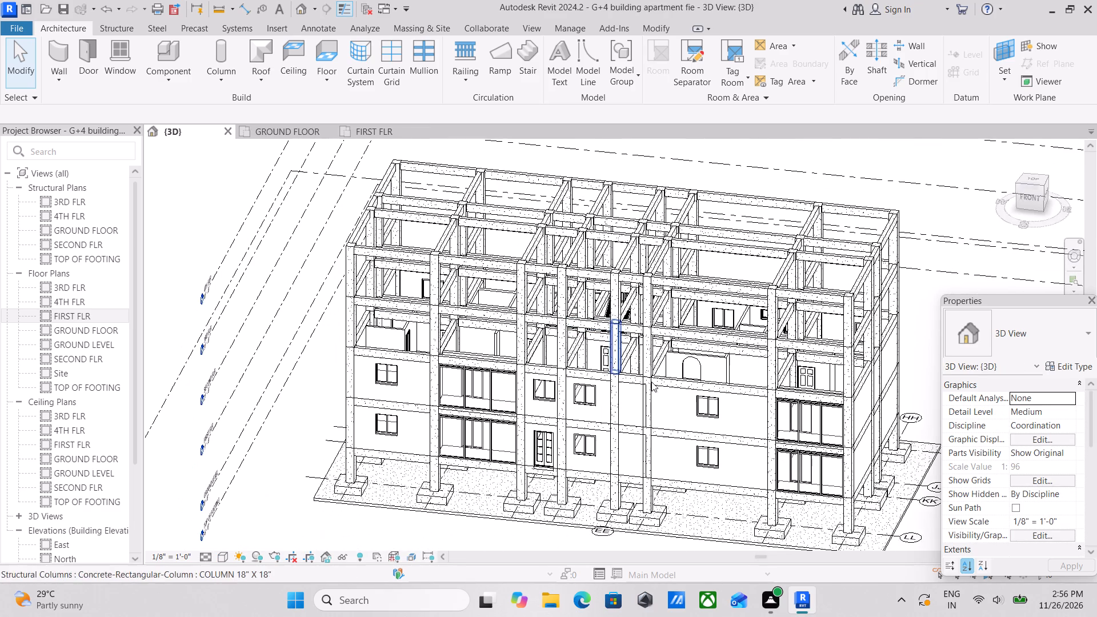
scroll(762, 452, up, 3)
middle_drag(579, 432, 711, 400)
scroll(601, 349, up, 4)
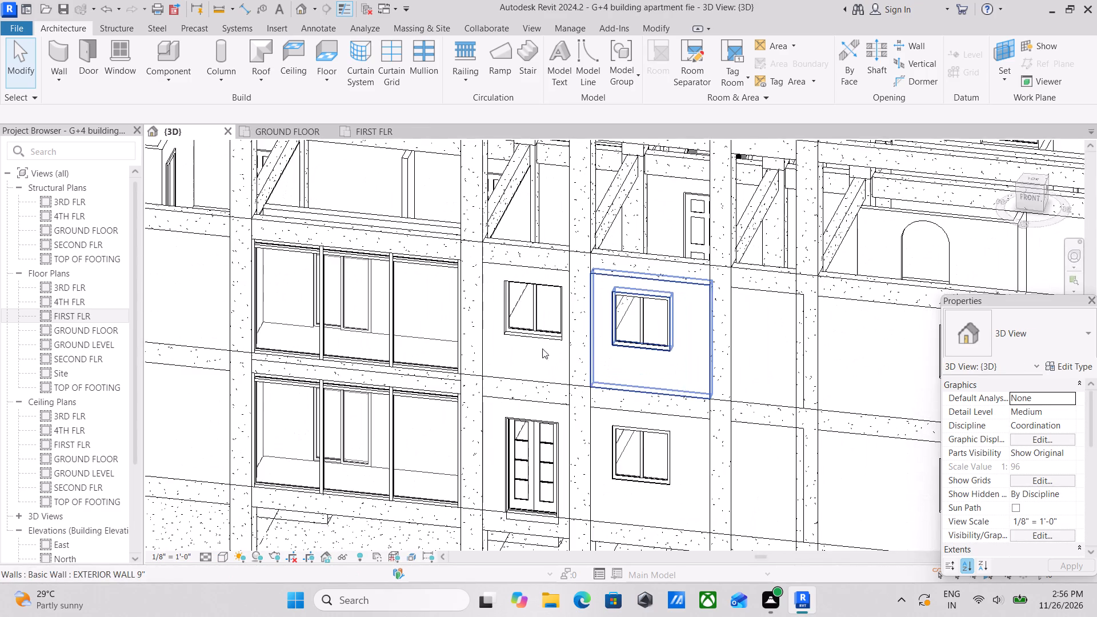
scroll(502, 347, down, 2)
scroll(324, 338, down, 1)
middle_drag(324, 338, 458, 342)
scroll(458, 342, down, 2)
scroll(574, 391, up, 2)
scroll(431, 392, up, 5)
scroll(535, 431, up, 3)
scroll(535, 431, down, 1)
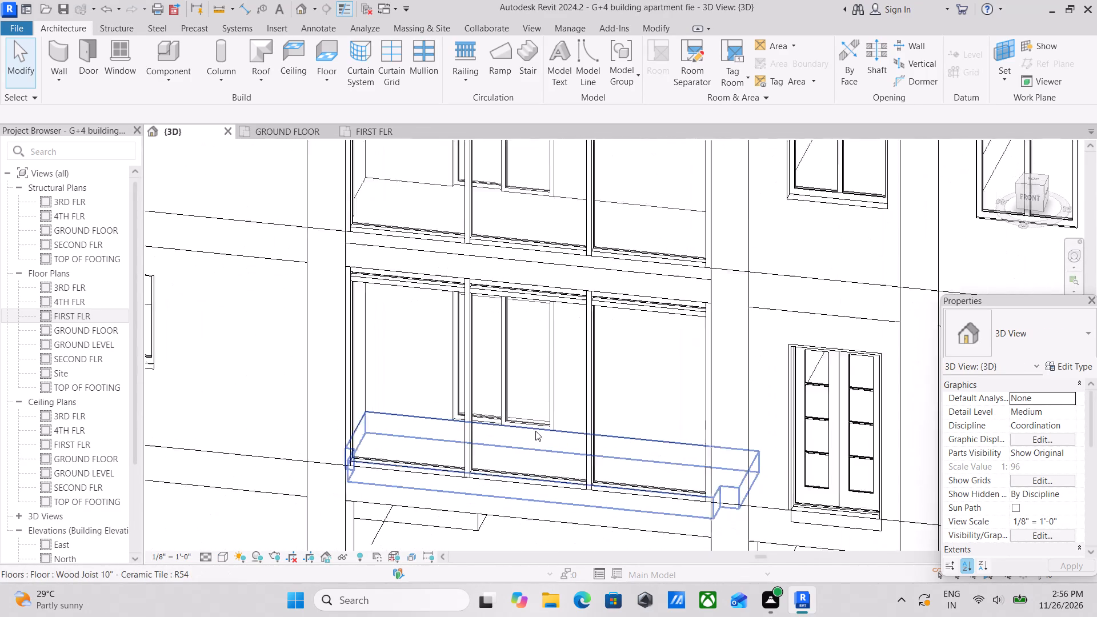
scroll(535, 431, down, 3)
scroll(566, 270, down, 4)
scroll(689, 301, down, 2)
Examine the balcony storefronts at the facade's far end in 3D, including the lower storefront's top corner beneath the beam.
middle_drag(689, 301, 570, 302)
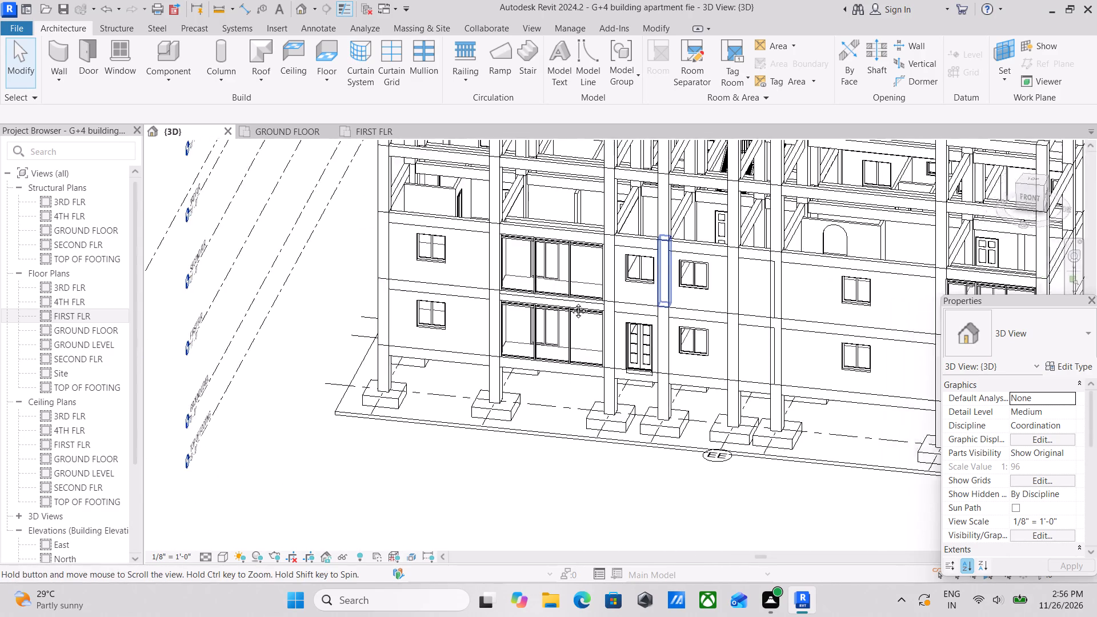
middle_drag(570, 302, 504, 306)
scroll(708, 314, down, 2)
middle_drag(708, 314, 704, 362)
scroll(807, 355, up, 9)
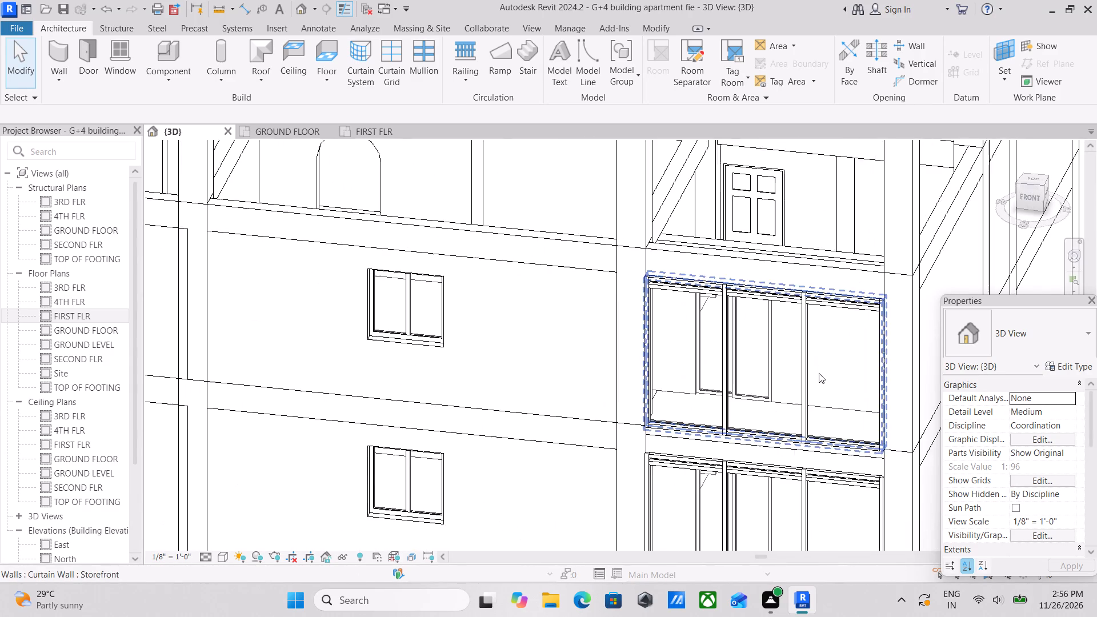
middle_drag(741, 383, 706, 301)
scroll(672, 394, up, 5)
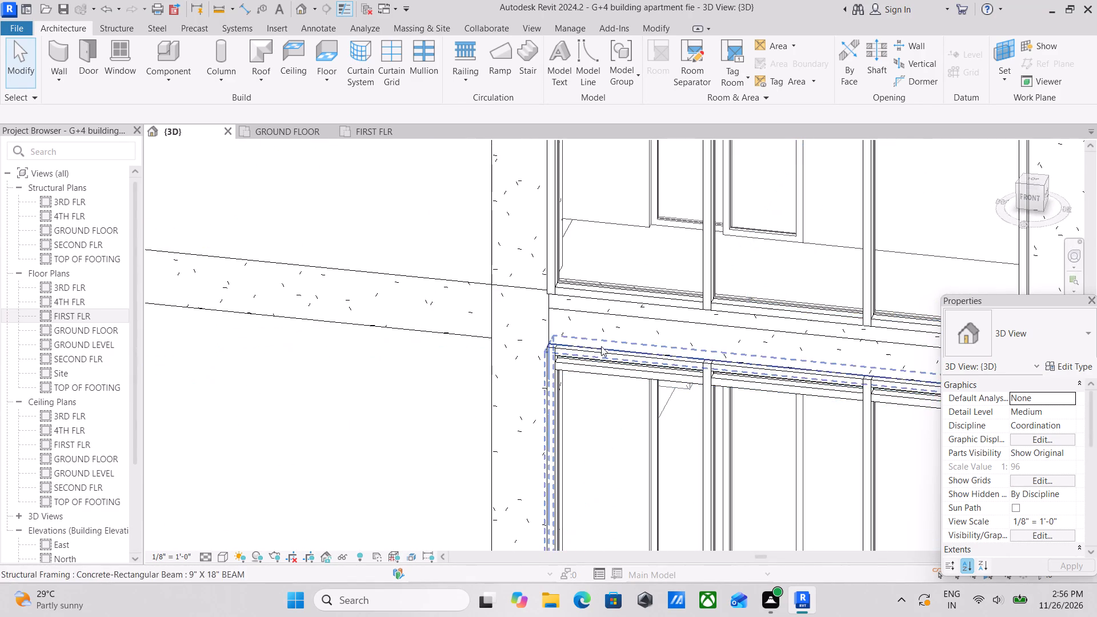
scroll(567, 350, up, 3)
scroll(577, 358, down, 4)
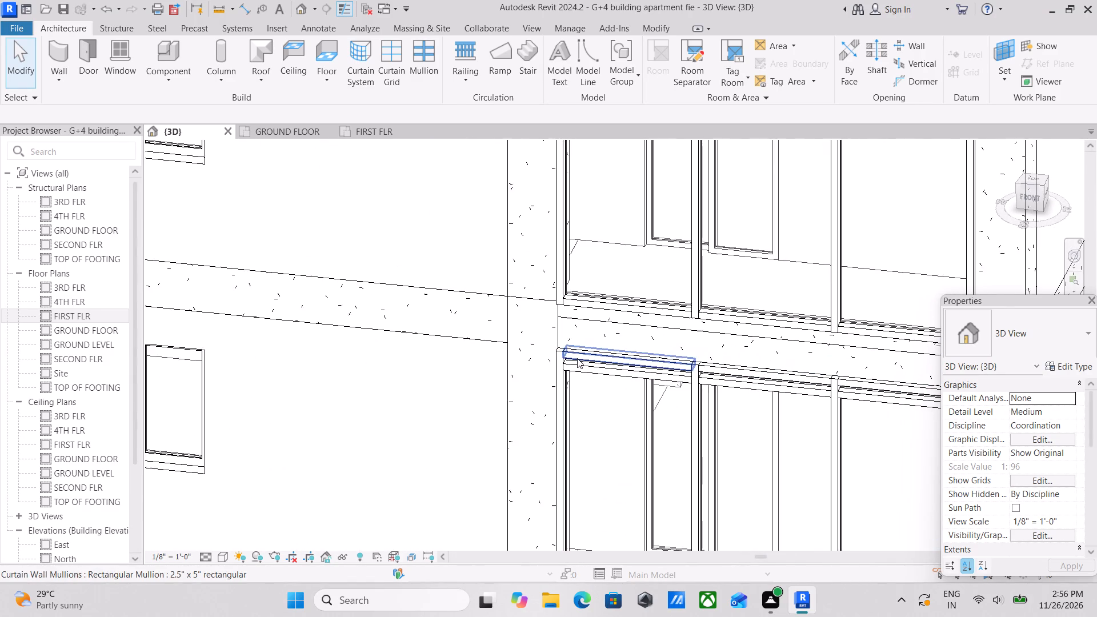
scroll(577, 358, down, 4)
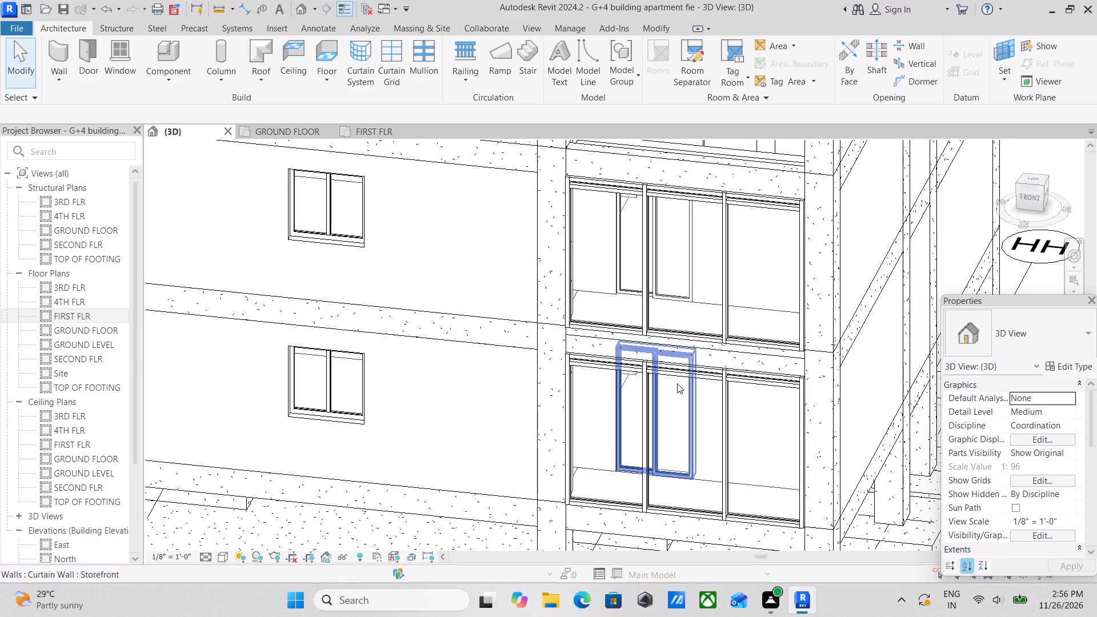
scroll(672, 383, up, 7)
scroll(440, 336, up, 8)
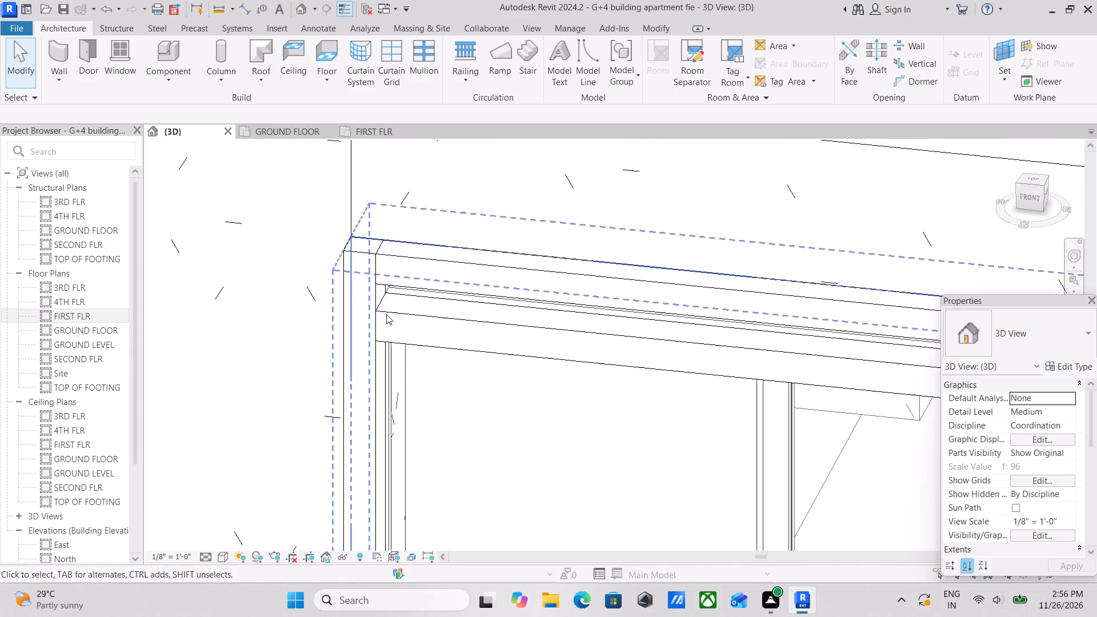
Select the lower balcony storefront at the facade's far end, check how it sits in the building, and clear the selection.
click(355, 255)
scroll(355, 255, down, 4)
scroll(419, 281, down, 5)
scroll(482, 350, down, 2)
middle_drag(487, 343, 496, 321)
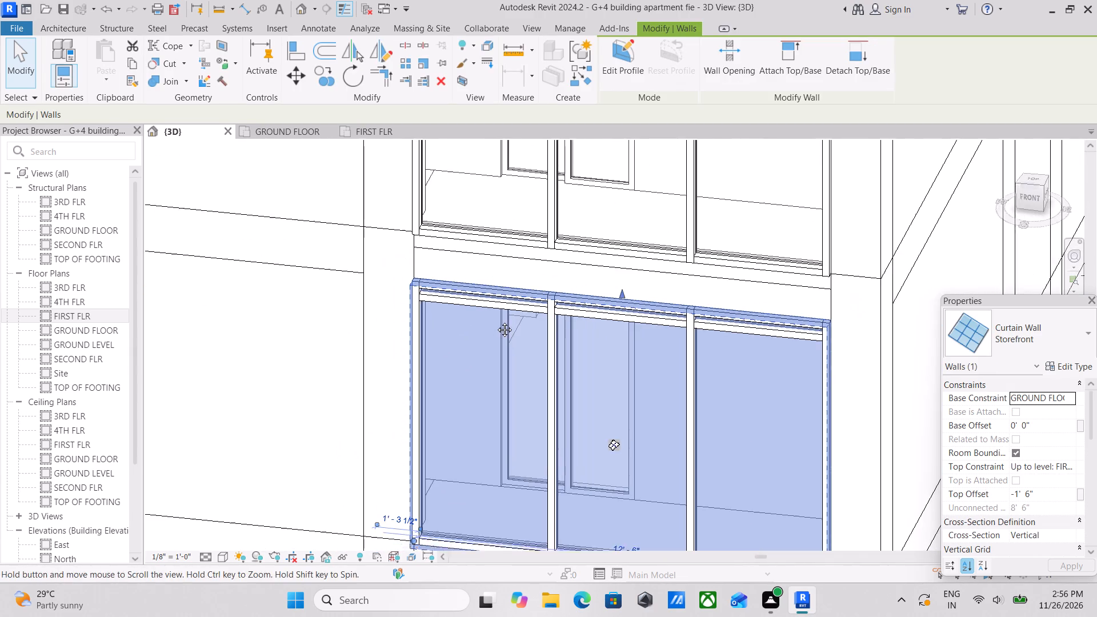
middle_drag(496, 321, 512, 285)
scroll(457, 311, down, 2)
middle_drag(454, 314, 461, 394)
scroll(461, 394, down, 1)
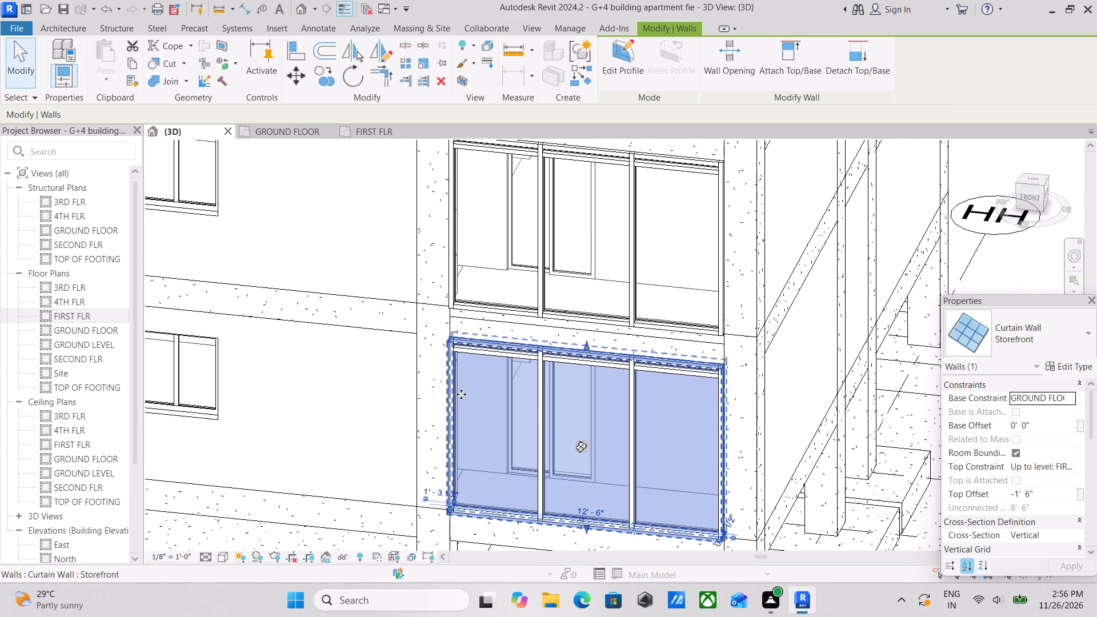
scroll(461, 394, down, 2)
middle_drag(461, 394, 533, 383)
scroll(533, 383, down, 4)
middle_drag(533, 383, 548, 420)
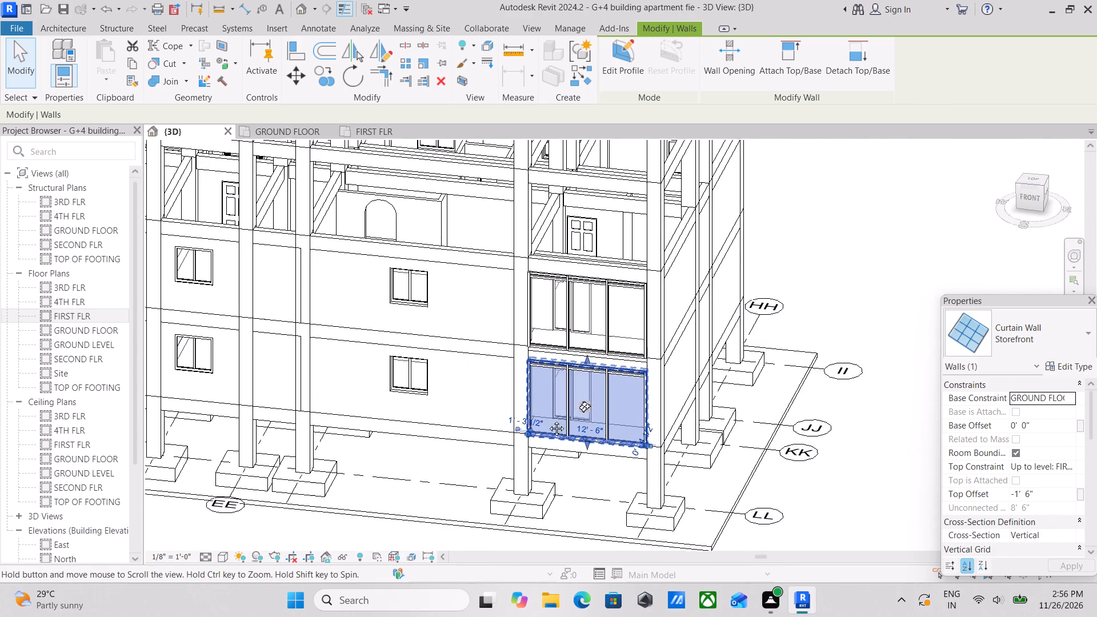
middle_drag(548, 420, 550, 423)
scroll(550, 423, down, 5)
middle_drag(550, 423, 714, 421)
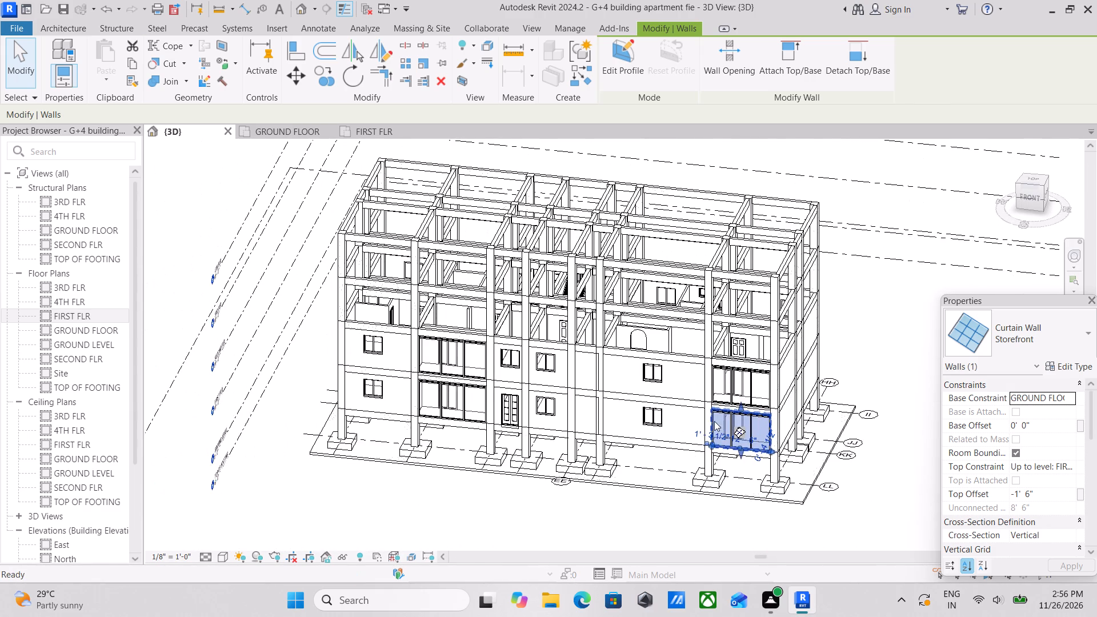
scroll(714, 421, up, 9)
scroll(712, 420, down, 3)
middle_drag(712, 420, 725, 455)
key(Escape)
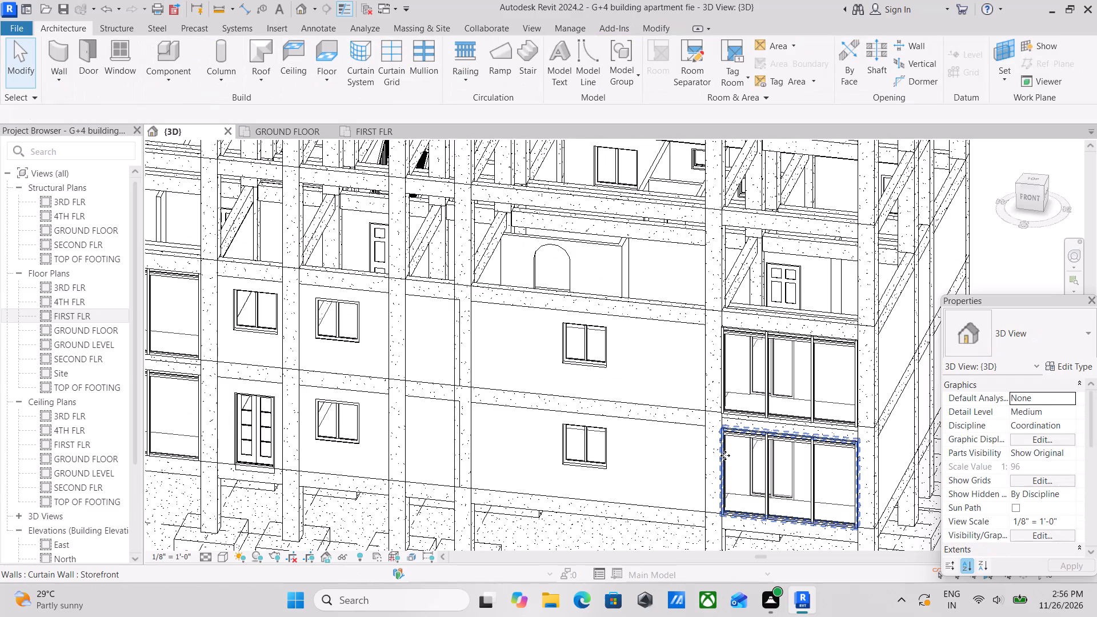
key(Escape)
scroll(726, 455, down, 3)
key(Escape)
Inspect the whole front facade in 3D, comparing the windows, entrance door and storefronts on both lower floors with the open frame above.
middle_drag(618, 426, 760, 446)
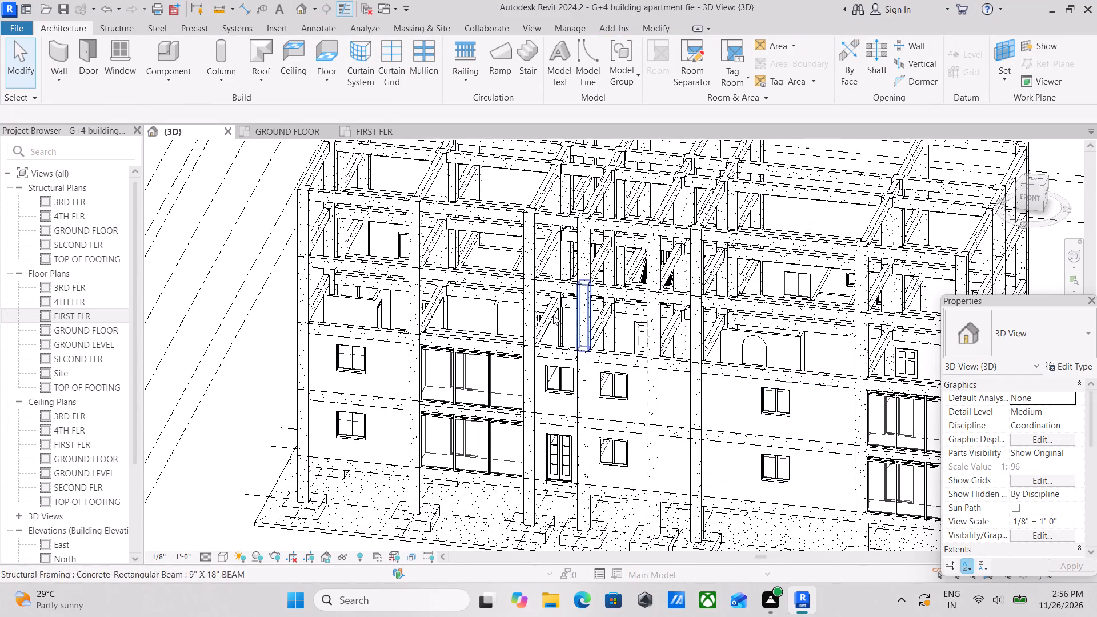
scroll(411, 316, up, 3)
scroll(280, 335, up, 4)
scroll(331, 305, down, 6)
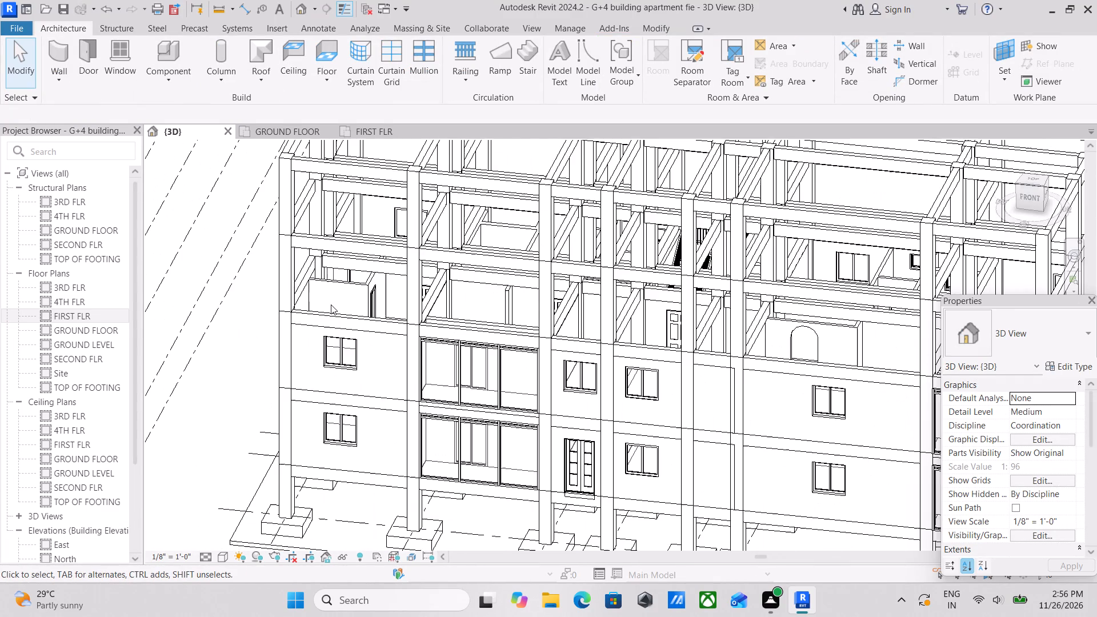
scroll(331, 305, down, 2)
scroll(533, 340, down, 1)
middle_drag(571, 354, 596, 335)
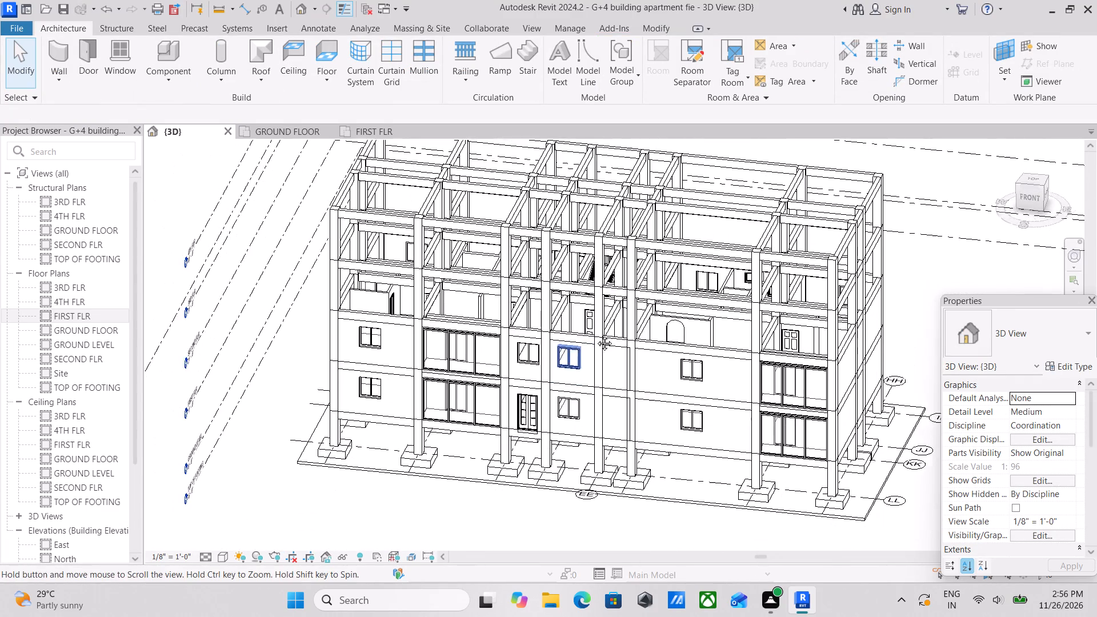
middle_drag(596, 335, 613, 326)
middle_drag(578, 327, 595, 358)
scroll(752, 419, up, 3)
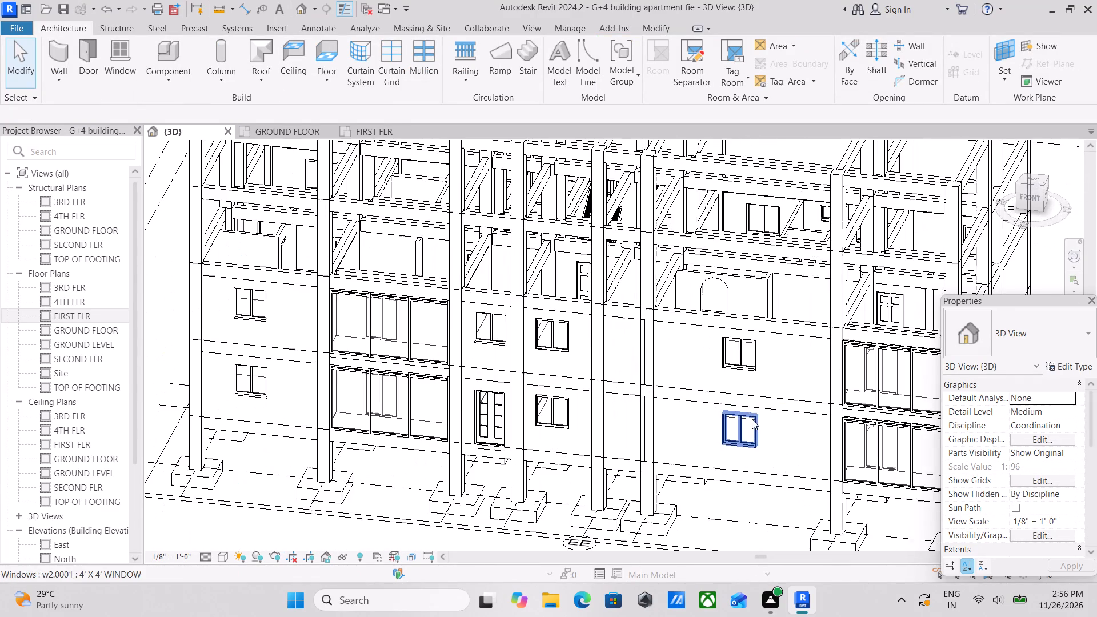
scroll(495, 410, up, 4)
scroll(495, 410, down, 5)
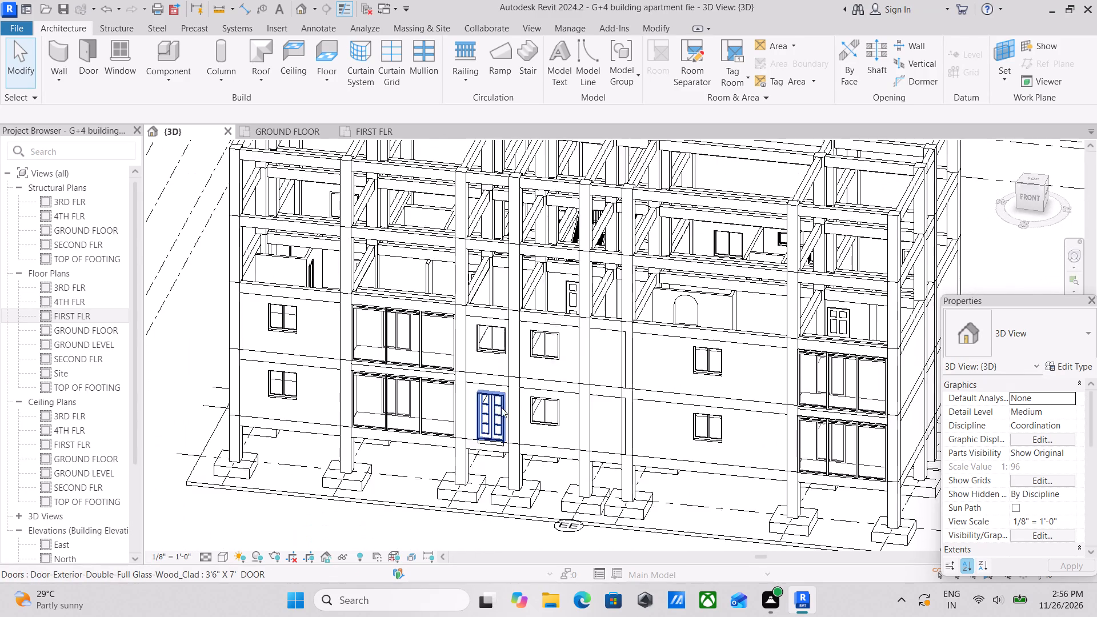
scroll(516, 399, down, 5)
scroll(649, 410, up, 4)
scroll(481, 390, up, 4)
scroll(321, 388, down, 2)
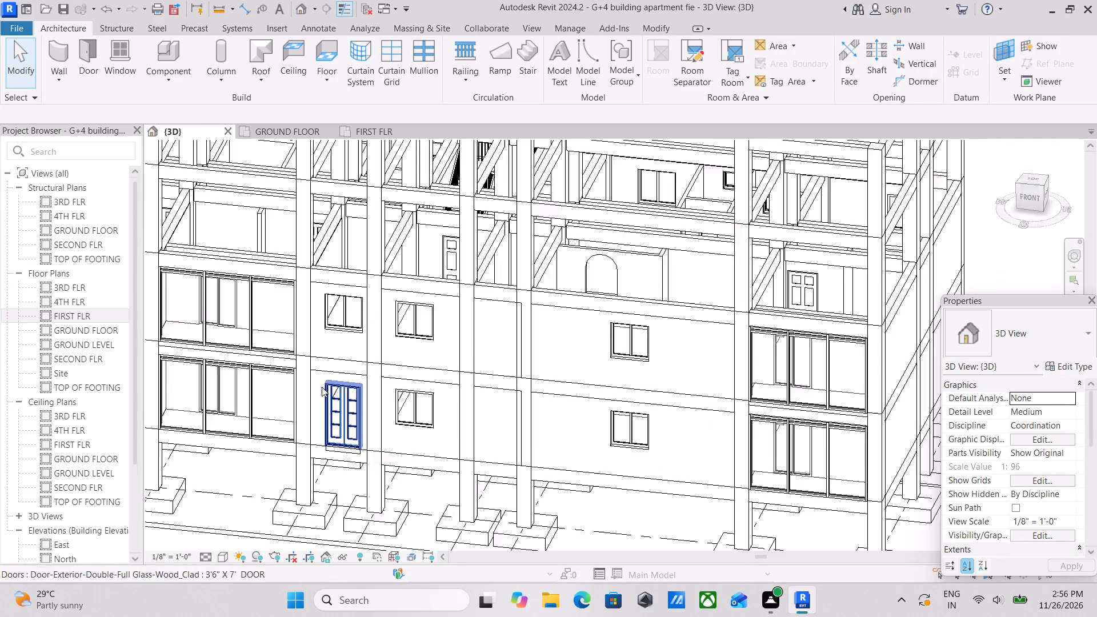
scroll(322, 387, down, 1)
middle_drag(339, 385, 575, 451)
middle_drag(465, 394, 554, 447)
scroll(530, 360, up, 3)
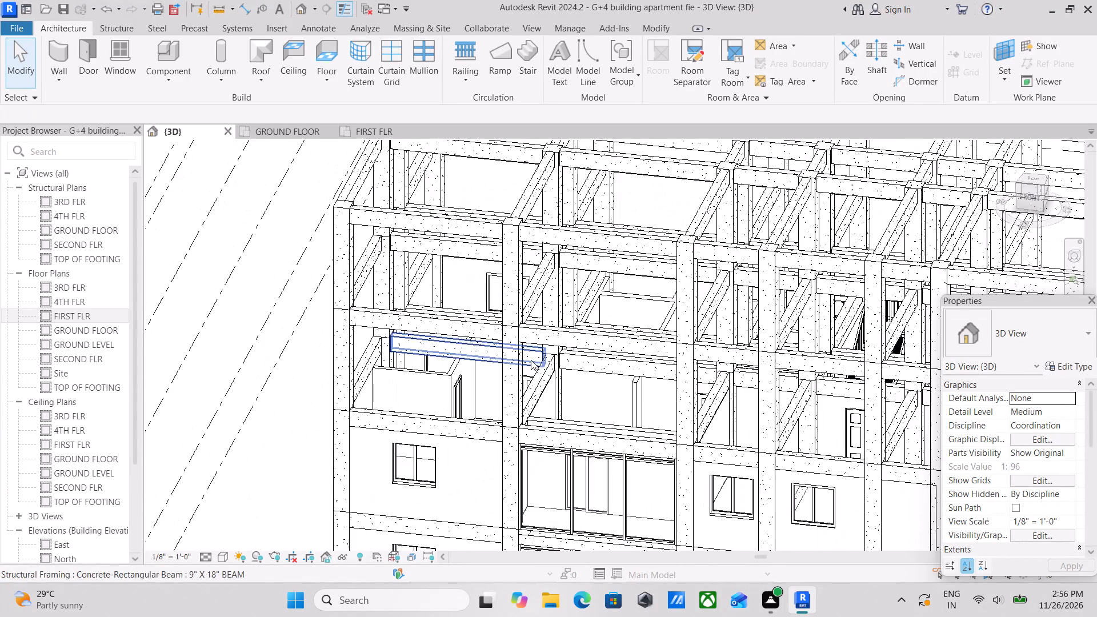
scroll(531, 360, down, 1)
middle_drag(523, 360, 430, 347)
scroll(448, 341, down, 3)
scroll(511, 347, down, 2)
middle_drag(511, 347, 436, 343)
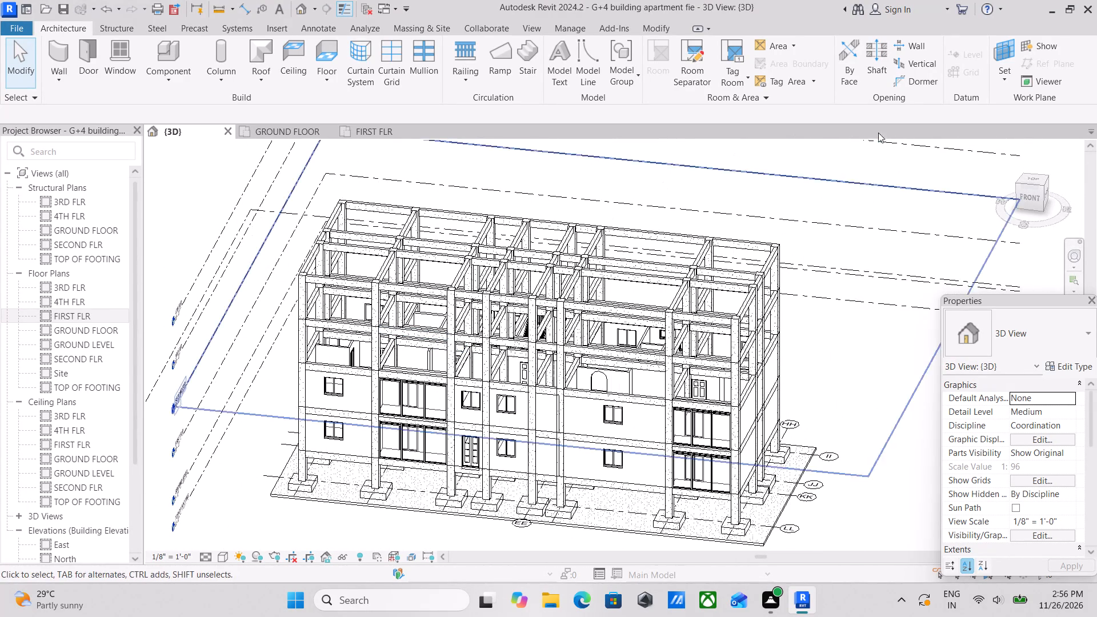
From the straight front view, temporarily hide the columns and beams above the SECOND FLR level.
click(1035, 202)
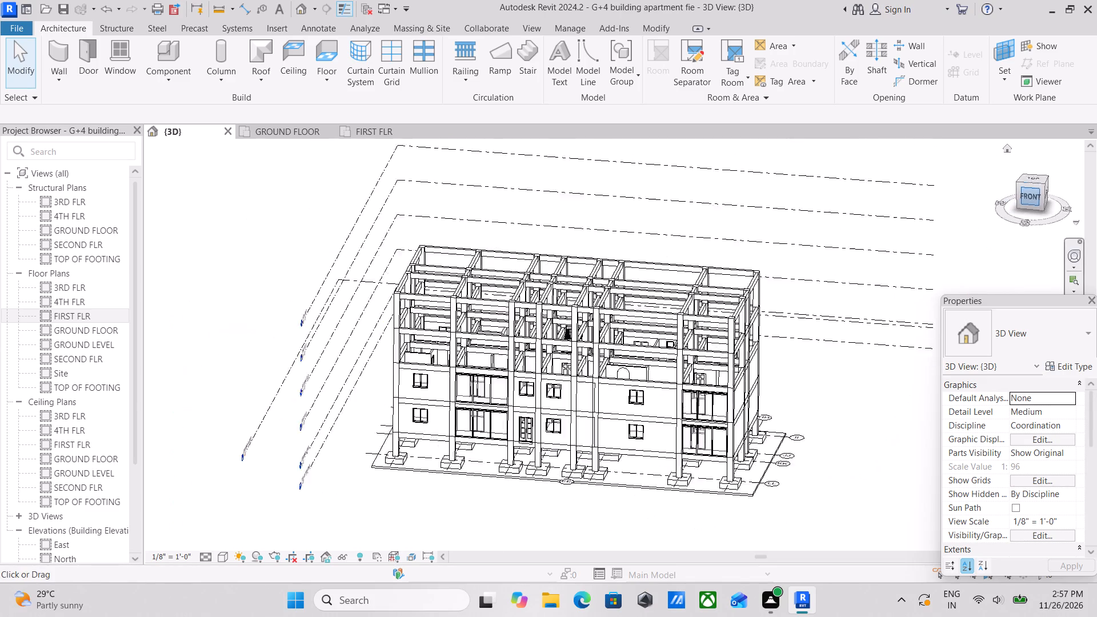
scroll(604, 366, up, 3)
scroll(483, 283, up, 4)
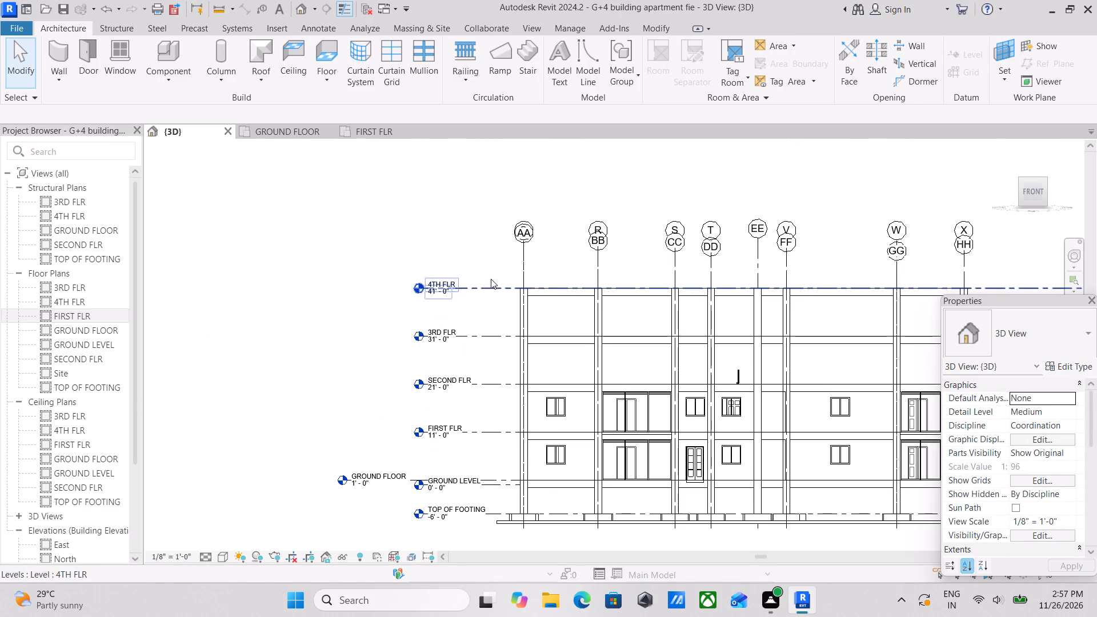
scroll(445, 246, down, 2)
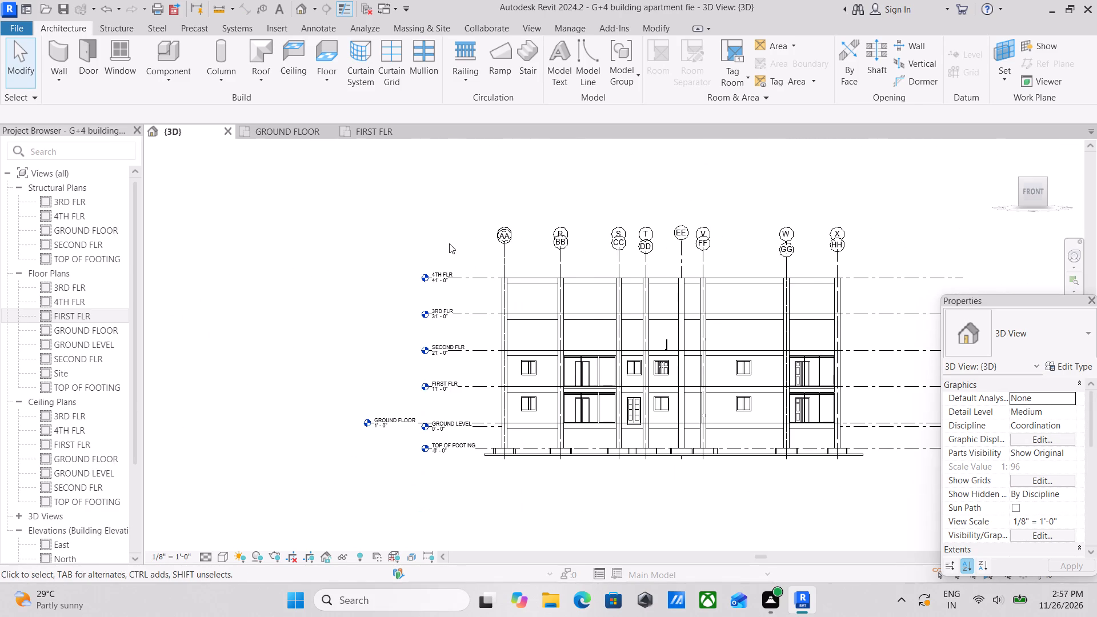
scroll(691, 331, up, 3)
scroll(646, 350, up, 3)
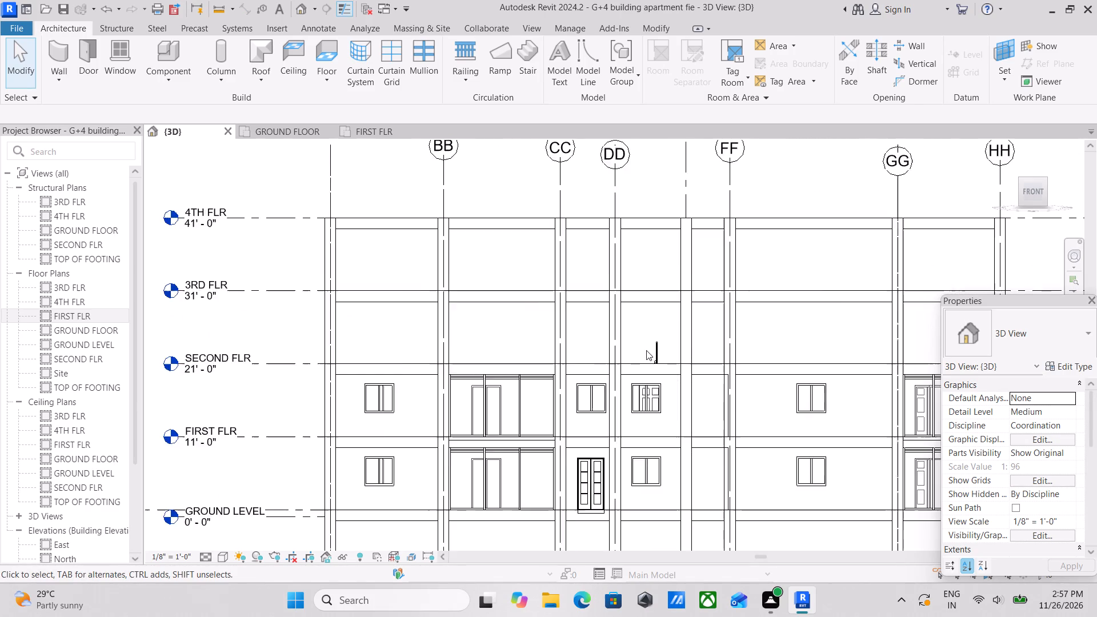
scroll(278, 213, down, 3)
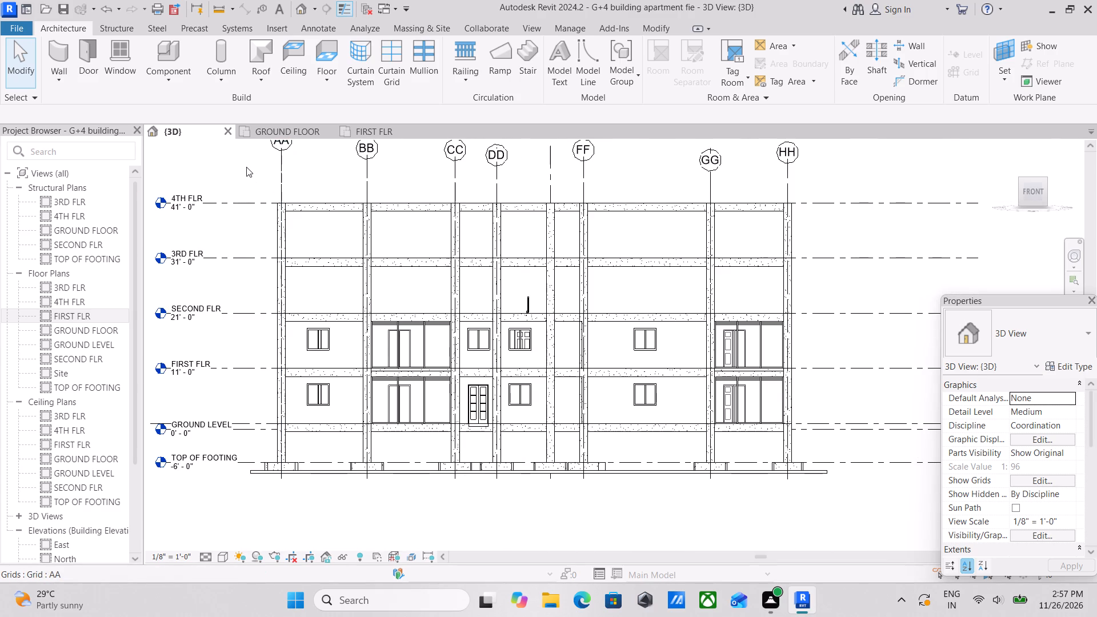
drag(246, 167, 476, 298)
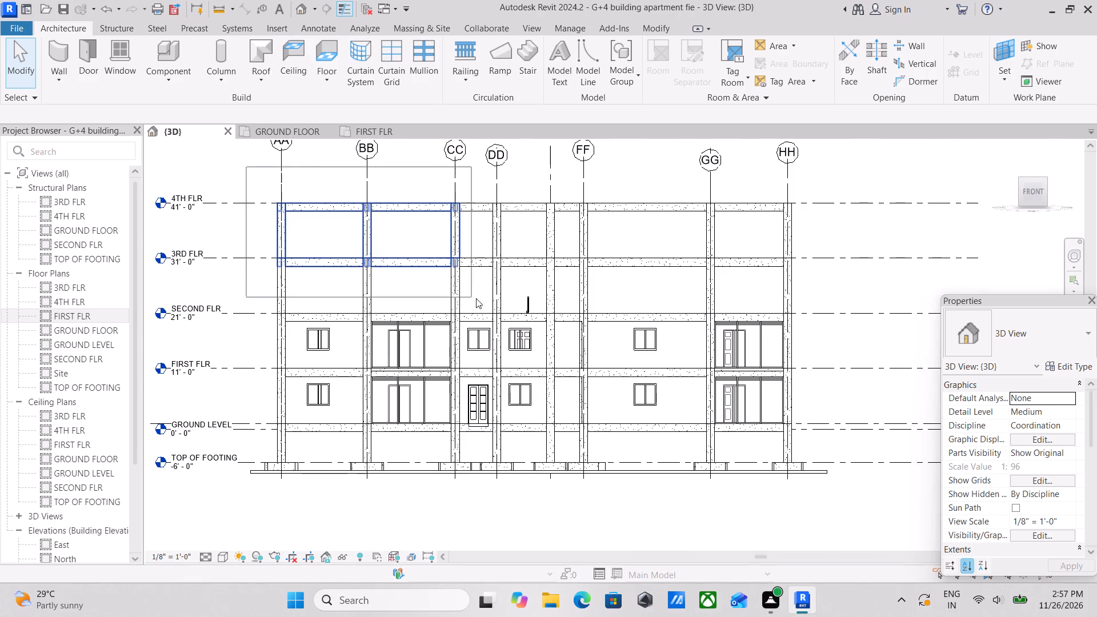
drag(476, 298, 823, 311)
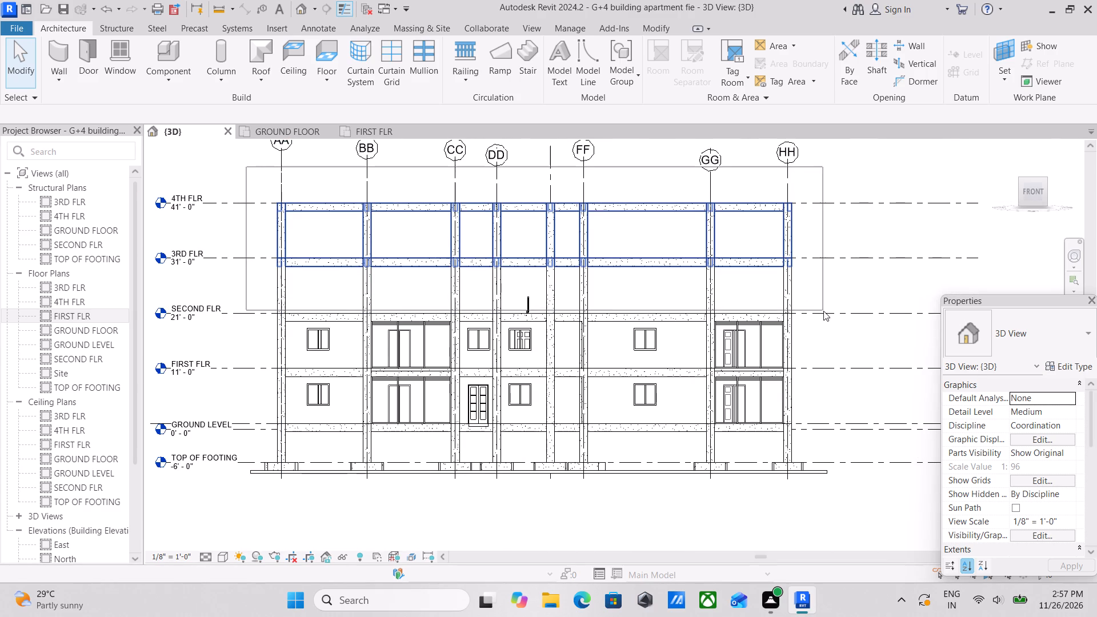
drag(823, 311, 827, 318)
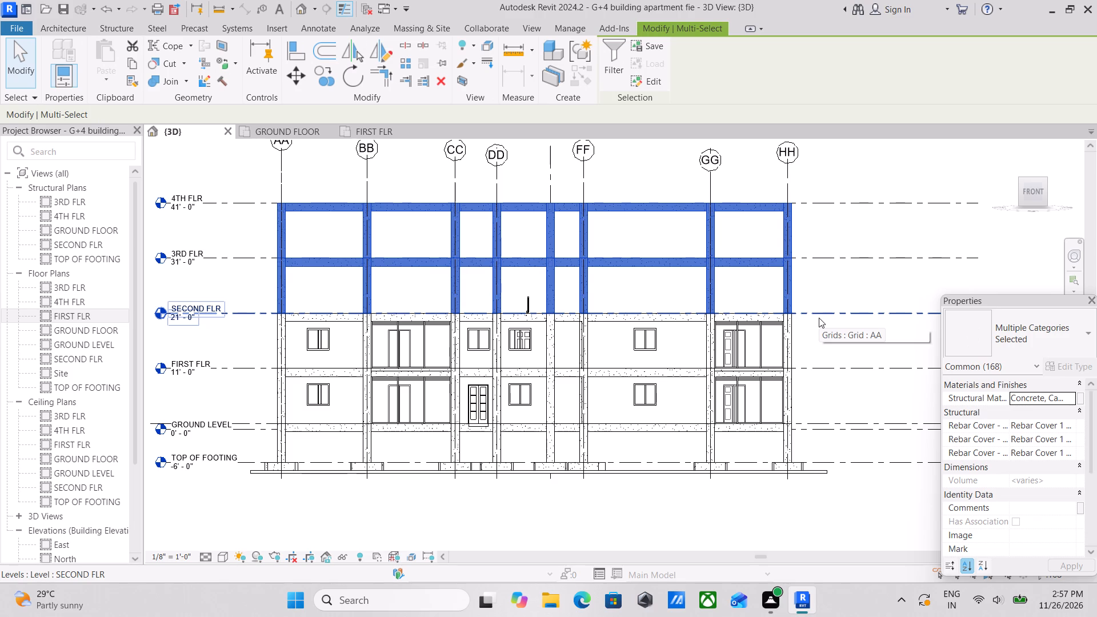
scroll(319, 246, up, 3)
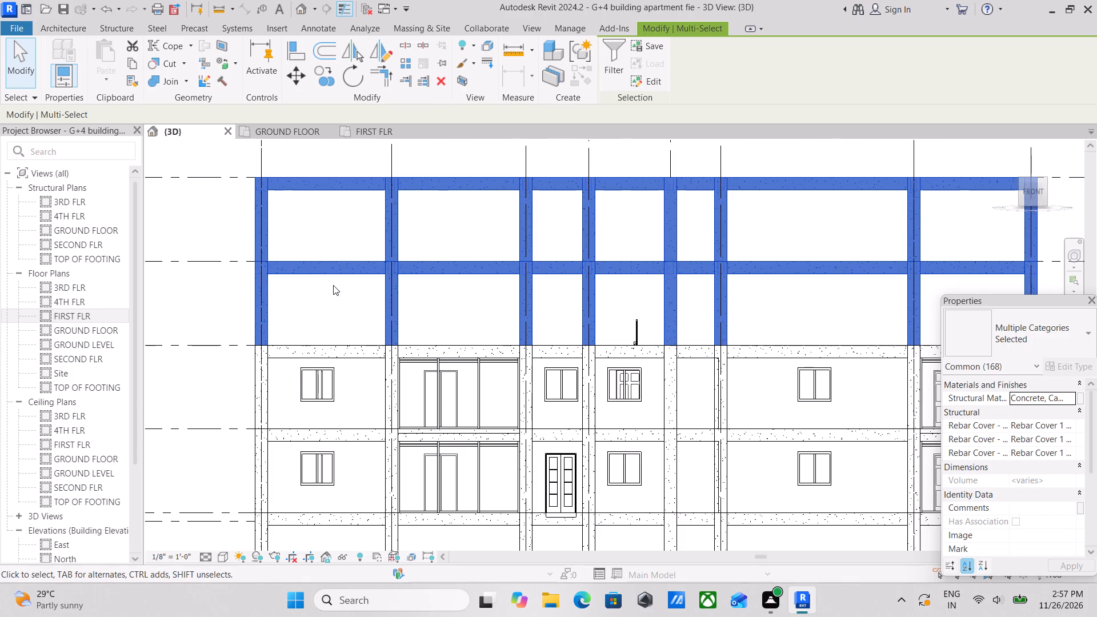
text(hh)
Examine the remaining two-storey facade in front view, including its windows, entrance door and balcony storefronts.
scroll(596, 359, down, 2)
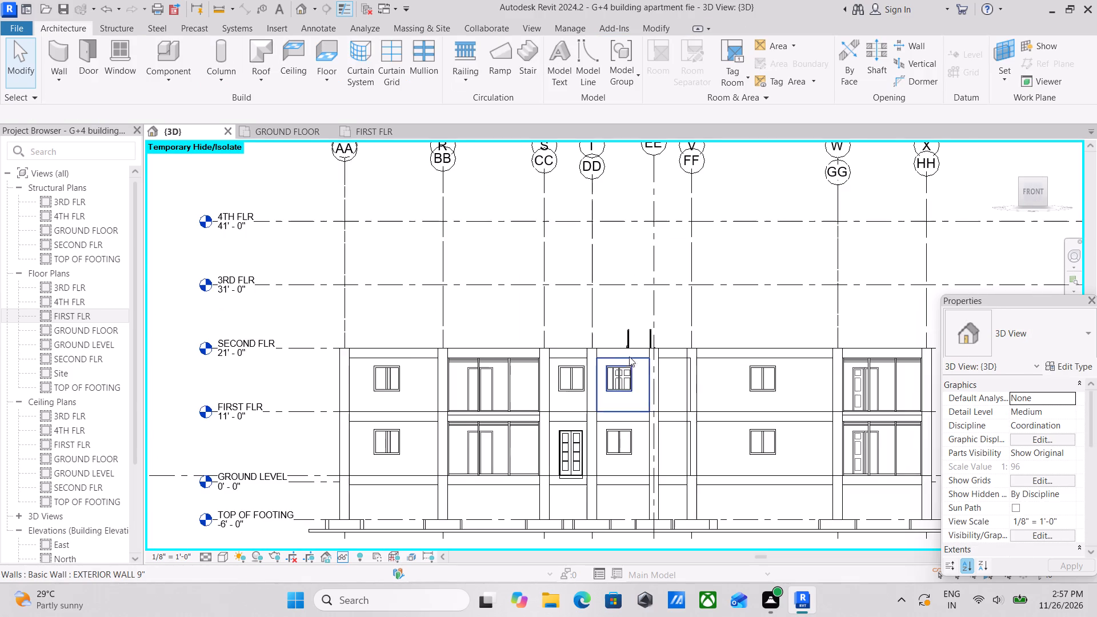
middle_drag(650, 342, 695, 311)
scroll(695, 311, down, 3)
scroll(711, 348, up, 3)
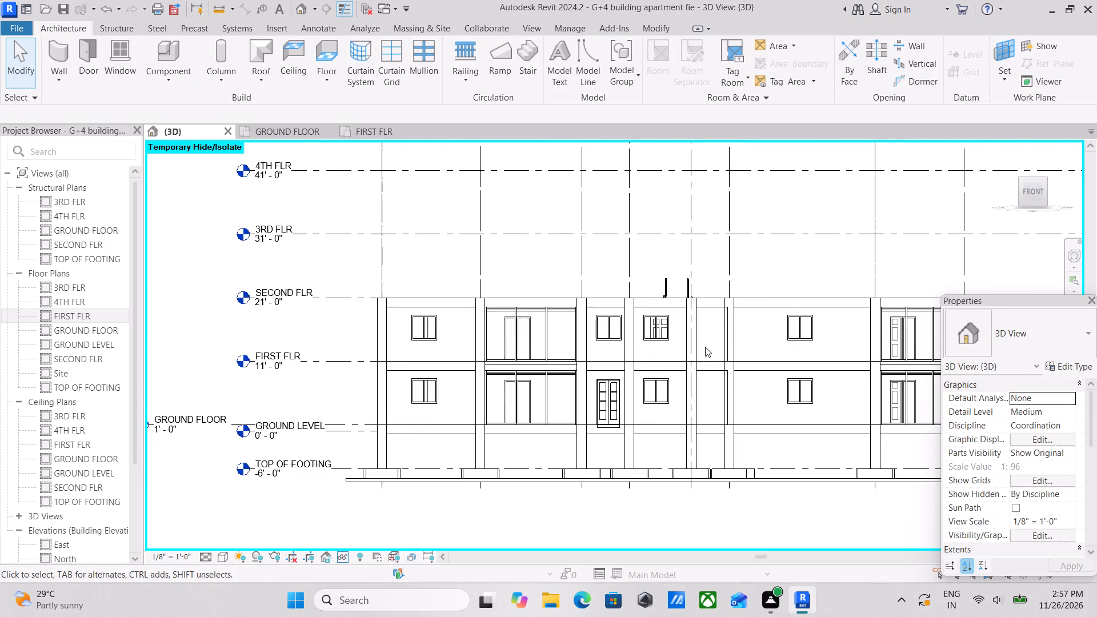
scroll(705, 346, up, 3)
scroll(657, 331, up, 5)
scroll(656, 328, down, 7)
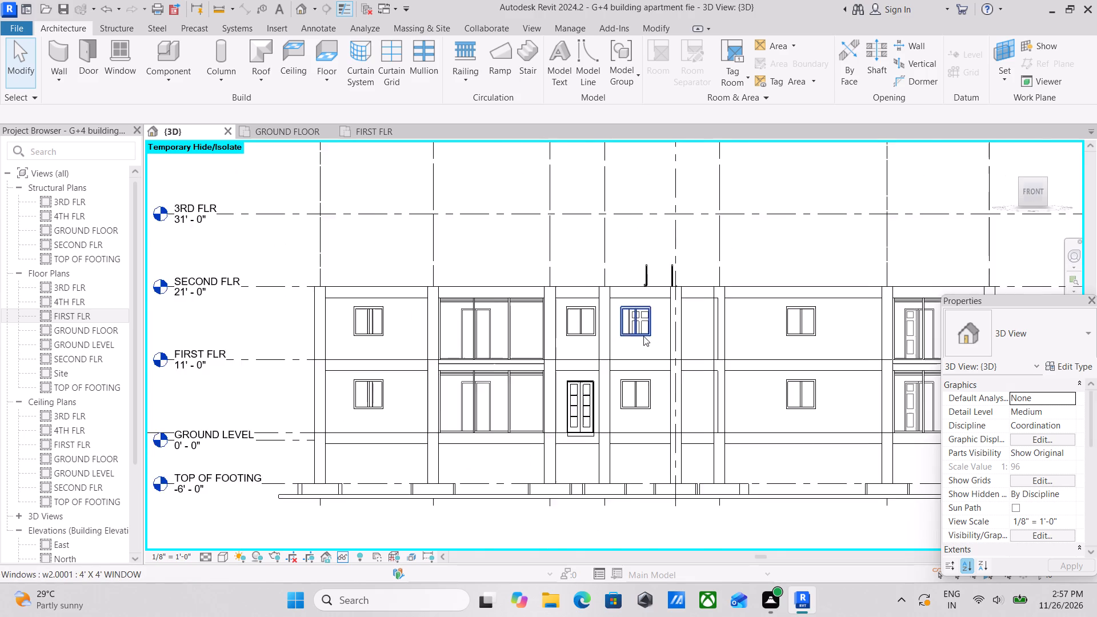
middle_drag(640, 336, 573, 379)
scroll(575, 378, down, 2)
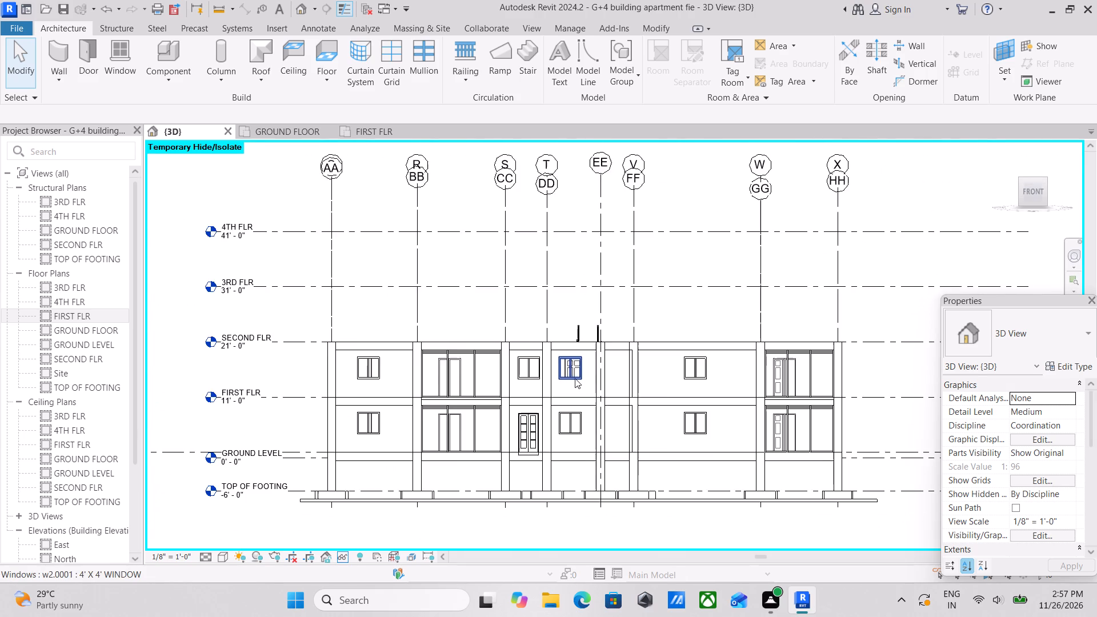
scroll(629, 376, up, 4)
scroll(631, 374, down, 2)
middle_drag(631, 374, 541, 371)
scroll(537, 367, up, 1)
scroll(543, 362, down, 3)
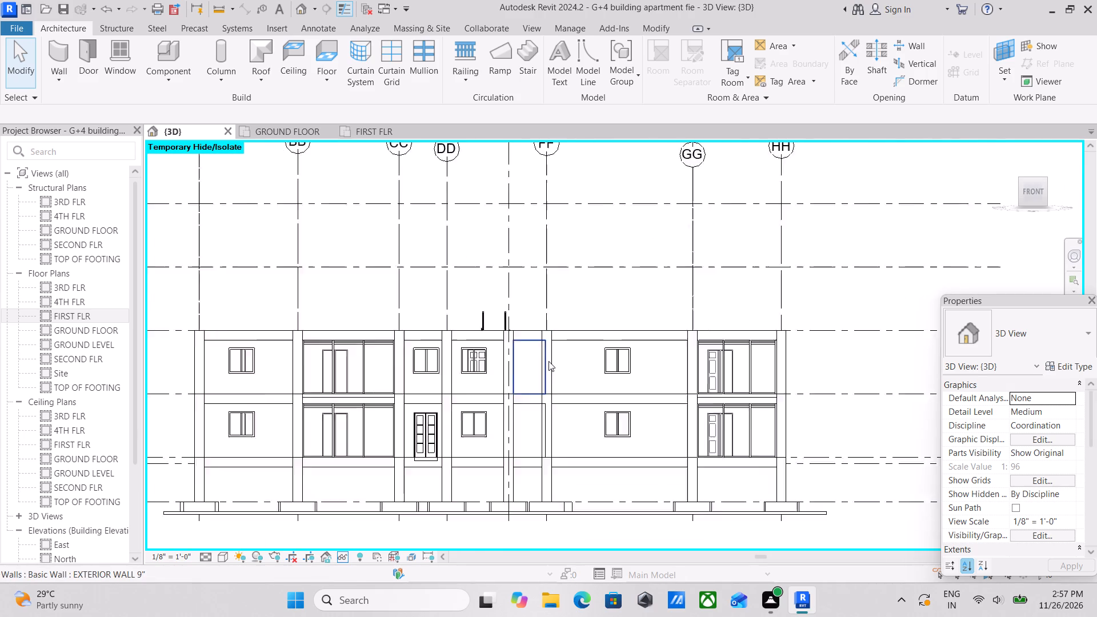
middle_drag(551, 362, 658, 374)
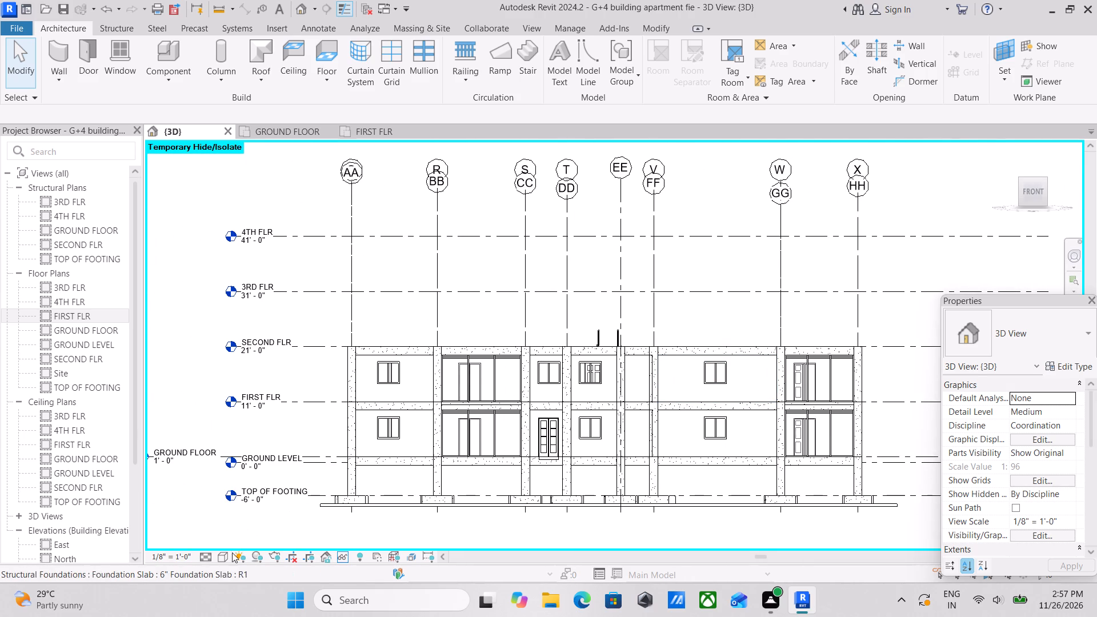
Change the 3D view's visual style to Shaded.
click(228, 559)
click(248, 499)
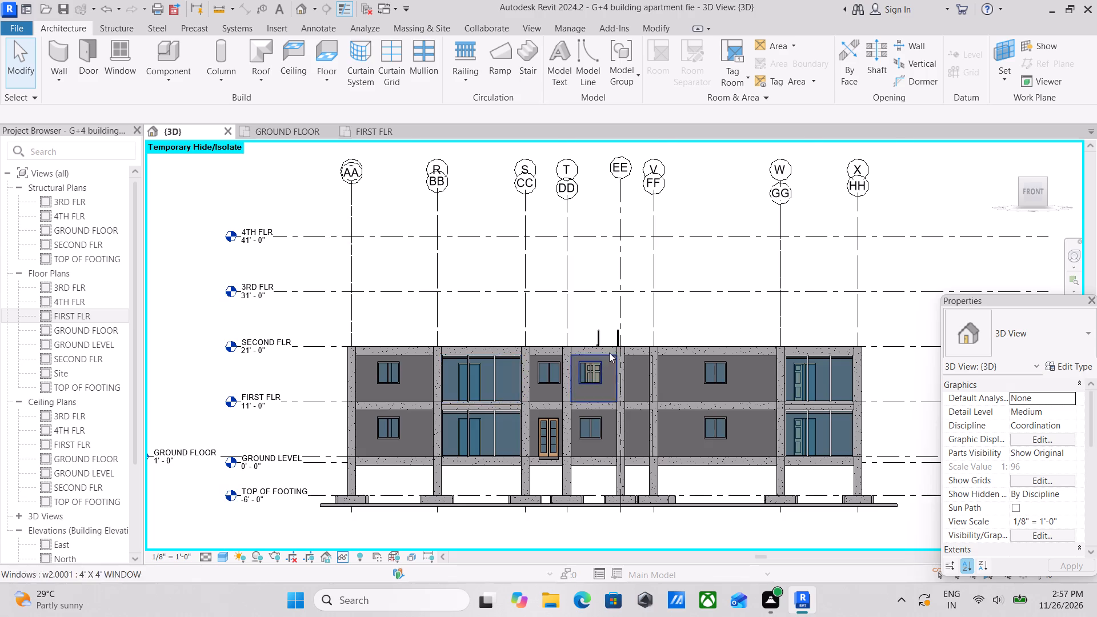
Review the shaded two-storey building from the front and from its front-right corner.
scroll(624, 349, up, 6)
scroll(627, 391, down, 2)
middle_drag(627, 391, 525, 356)
scroll(559, 397, down, 2)
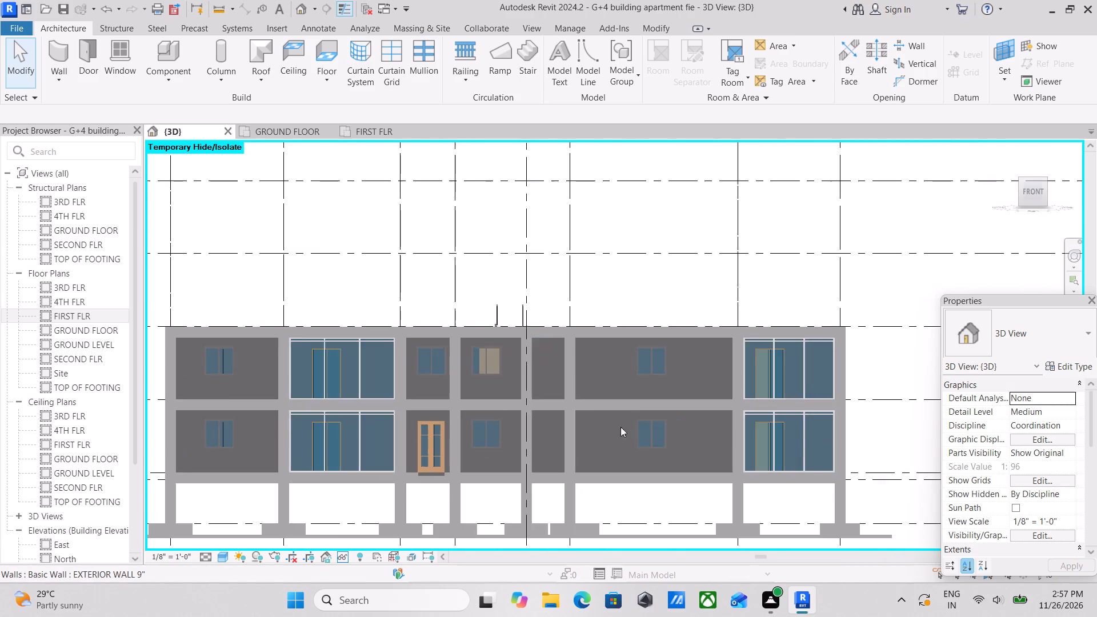
shift+middle_drag(631, 427, 521, 522)
middle_drag(543, 468, 678, 379)
shift+middle_drag(668, 394, 661, 396)
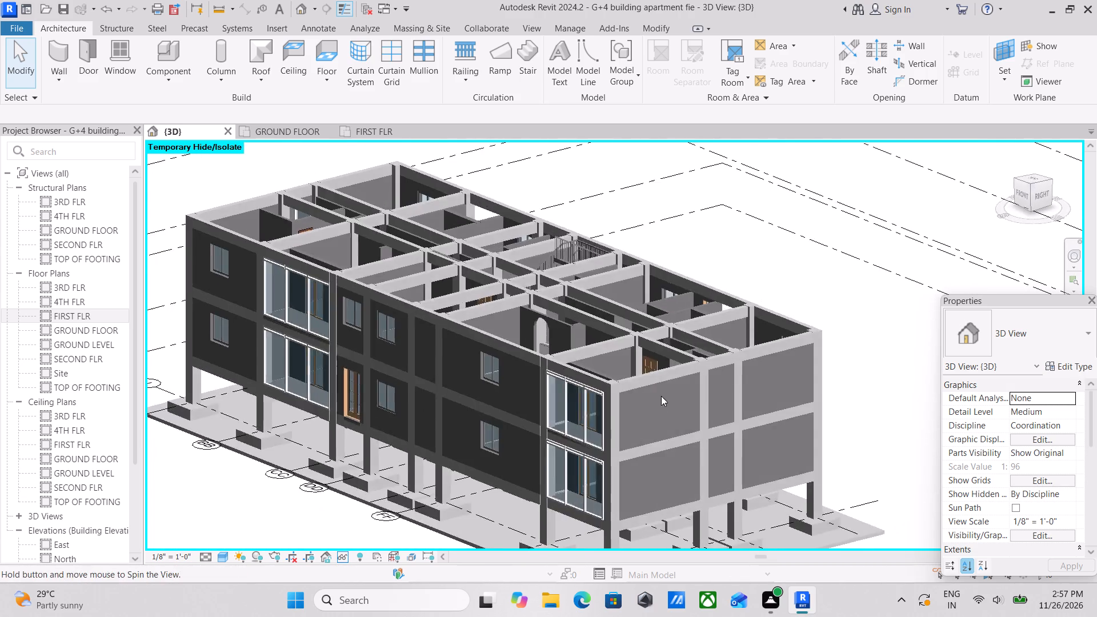
Examine the stacked corner balcony storefronts in the shaded view, including the lower storefront's top corner where it meets the column and beam.
scroll(559, 409, up, 4)
middle_drag(501, 370, 607, 416)
scroll(549, 396, up, 3)
middle_drag(529, 371, 456, 273)
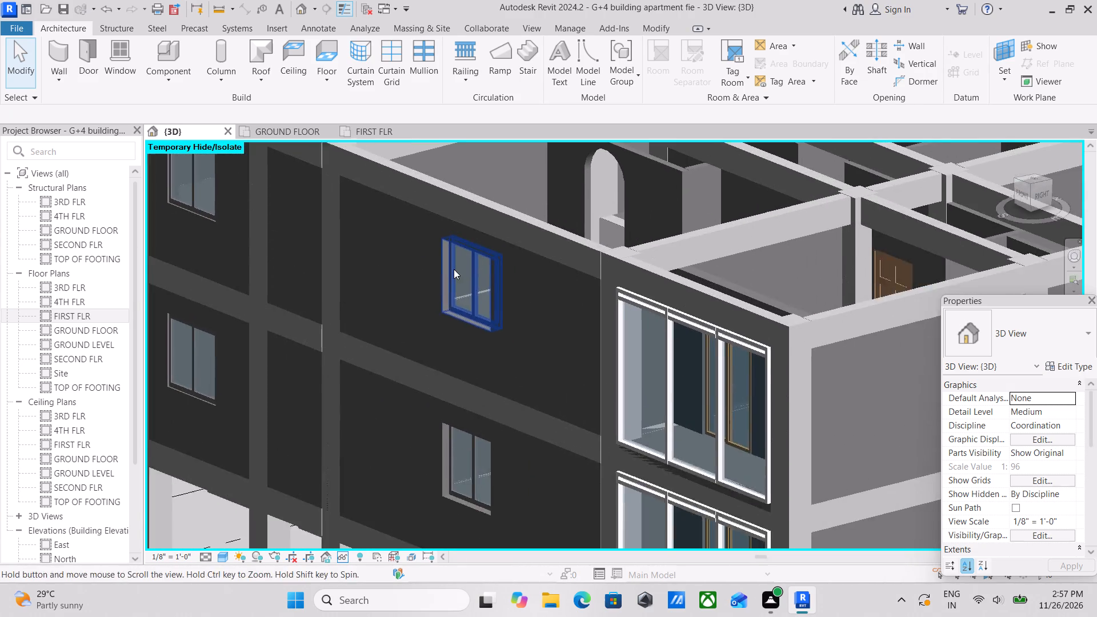
scroll(686, 350, up, 7)
middle_drag(731, 302, 548, 240)
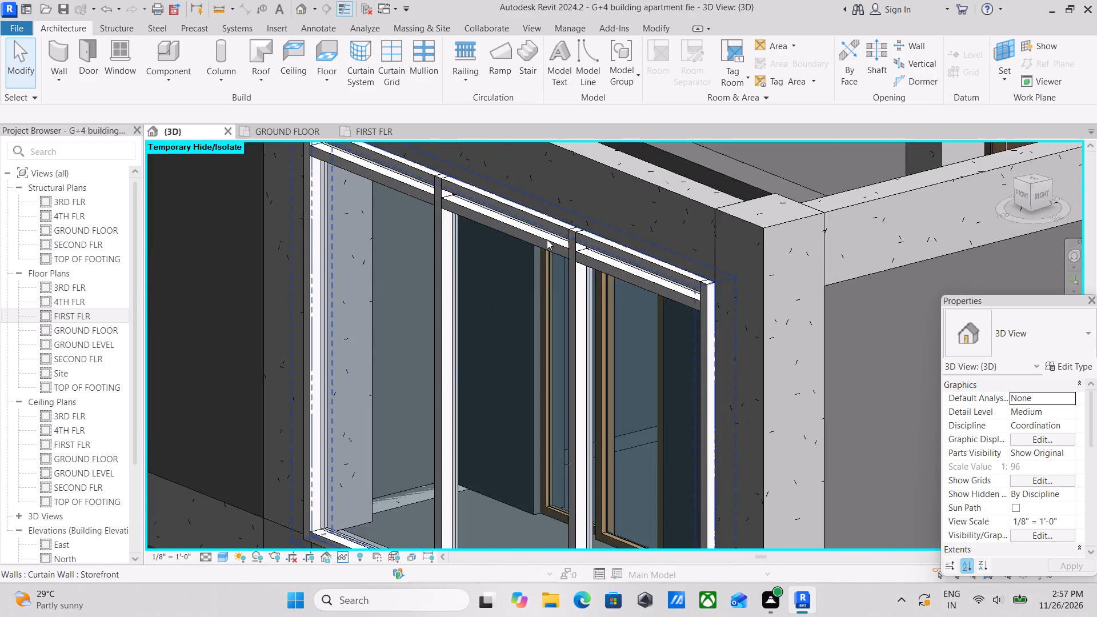
scroll(547, 239, down, 4)
middle_drag(519, 226, 541, 165)
middle_drag(537, 346, 570, 242)
scroll(497, 350, up, 2)
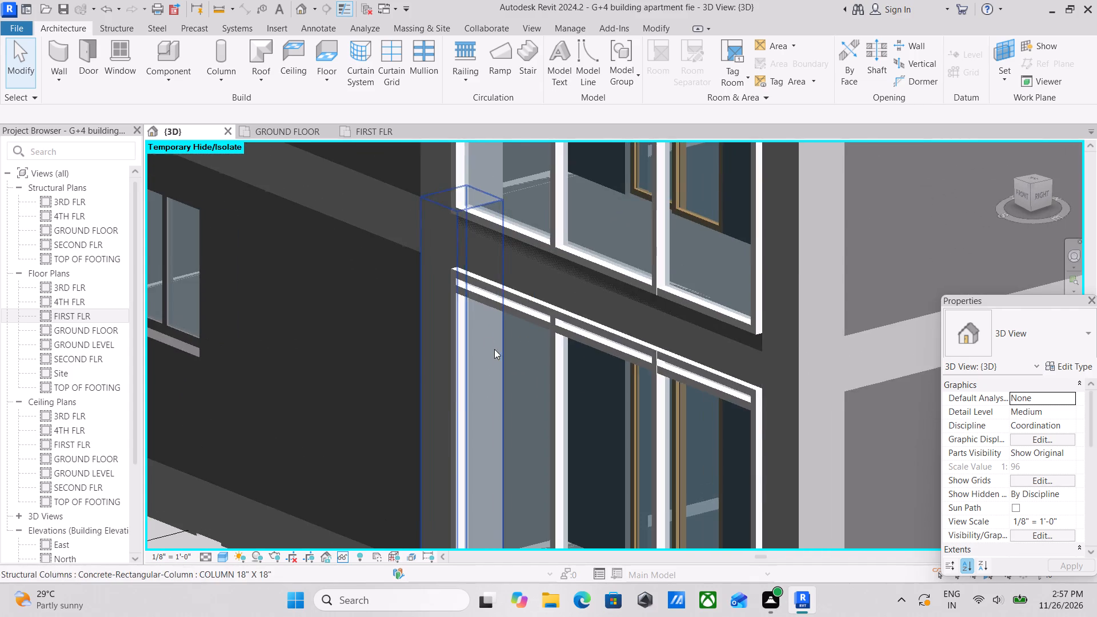
scroll(453, 283, up, 10)
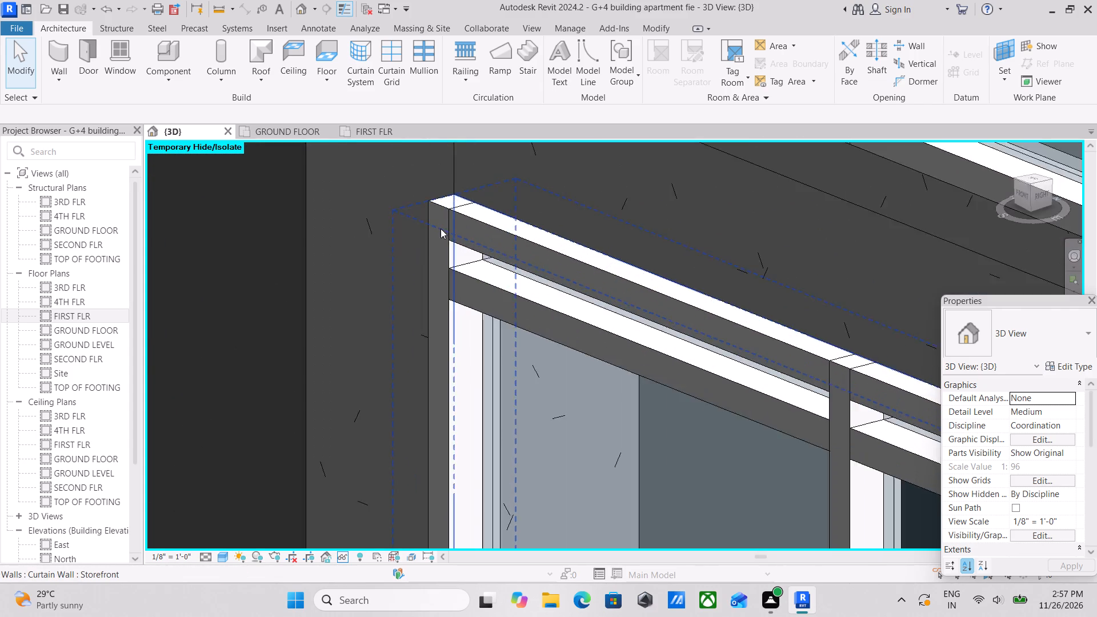
In the FIRST FLR plan, nudge the corner balcony's storefront inward until its outer mullion face is flush with the adjoining column faces.
scroll(440, 227, up, 4)
scroll(483, 214, down, 9)
scroll(616, 282, down, 4)
middle_drag(628, 289, 568, 252)
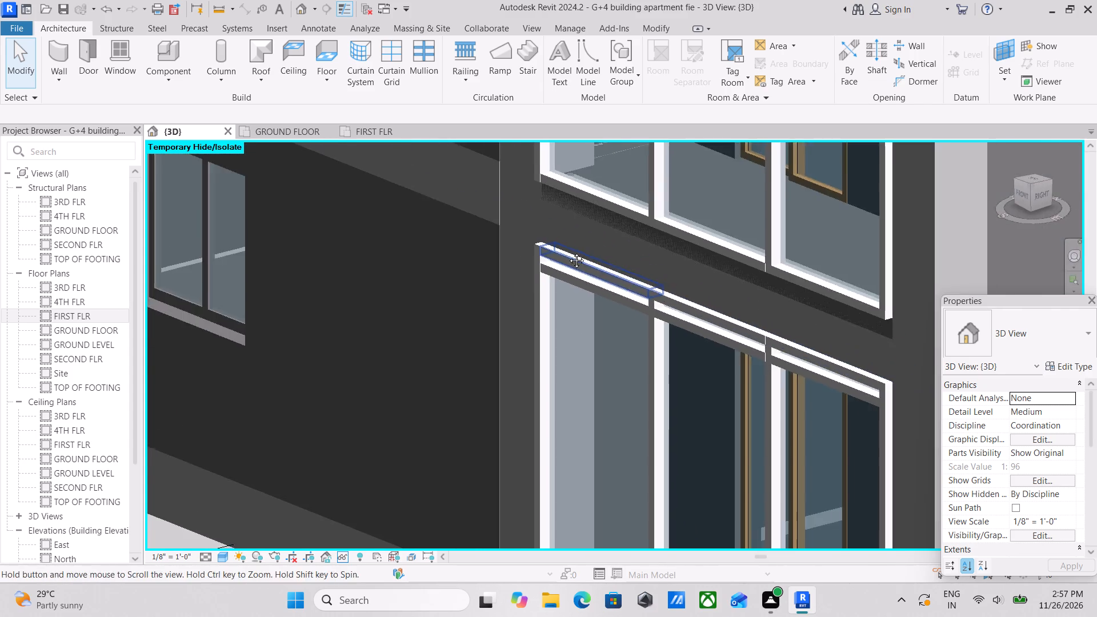
middle_drag(568, 252, 381, 167)
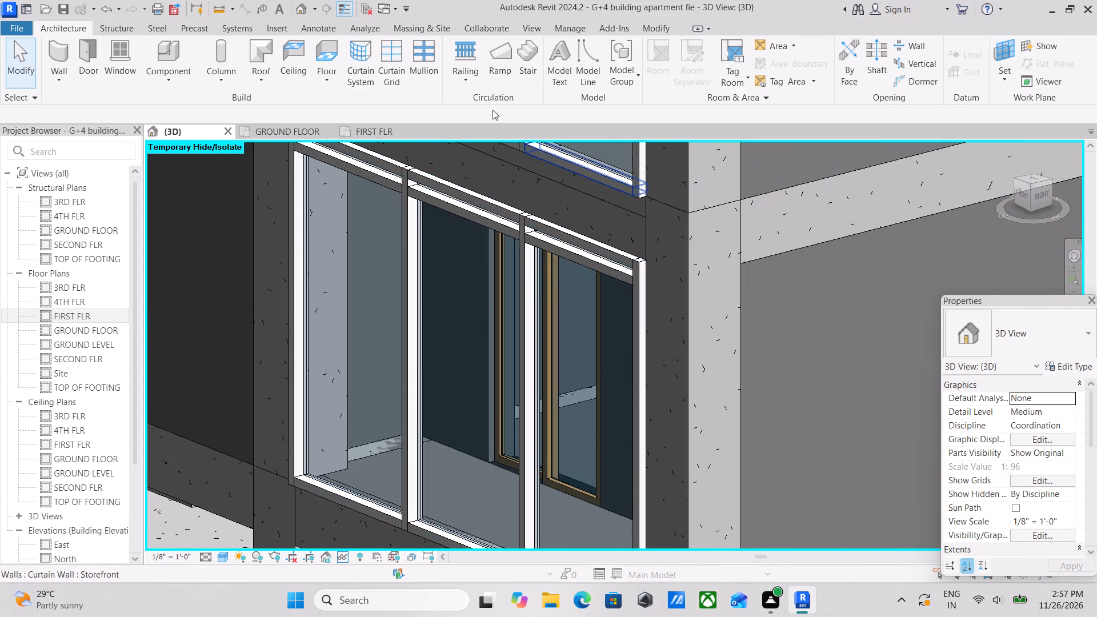
click(382, 130)
scroll(727, 342, up, 8)
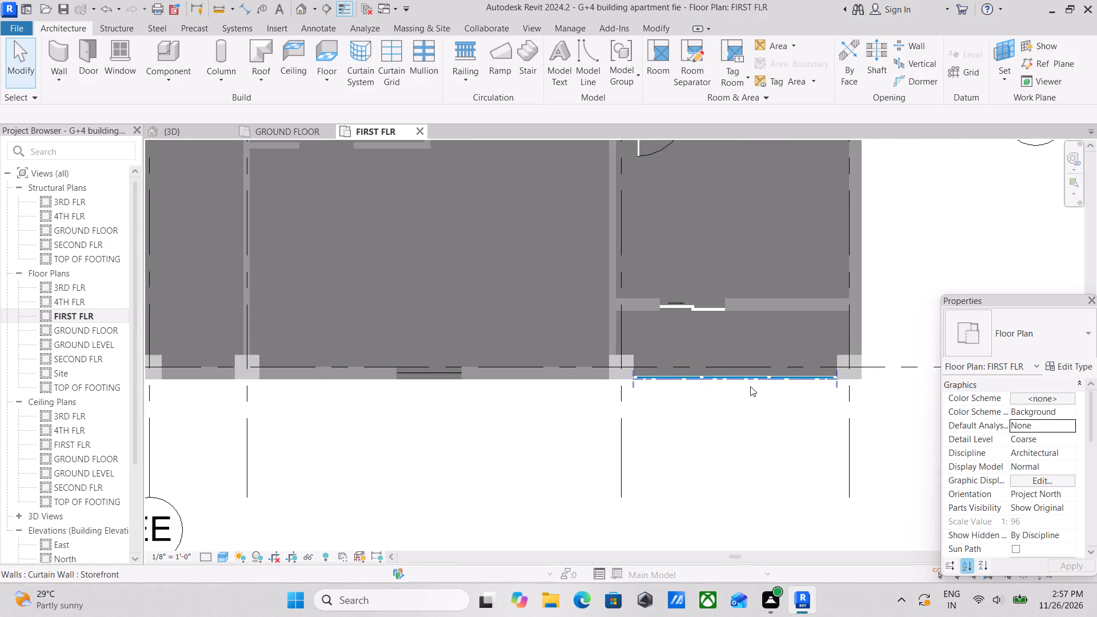
scroll(725, 385, up, 3)
scroll(594, 383, up, 8)
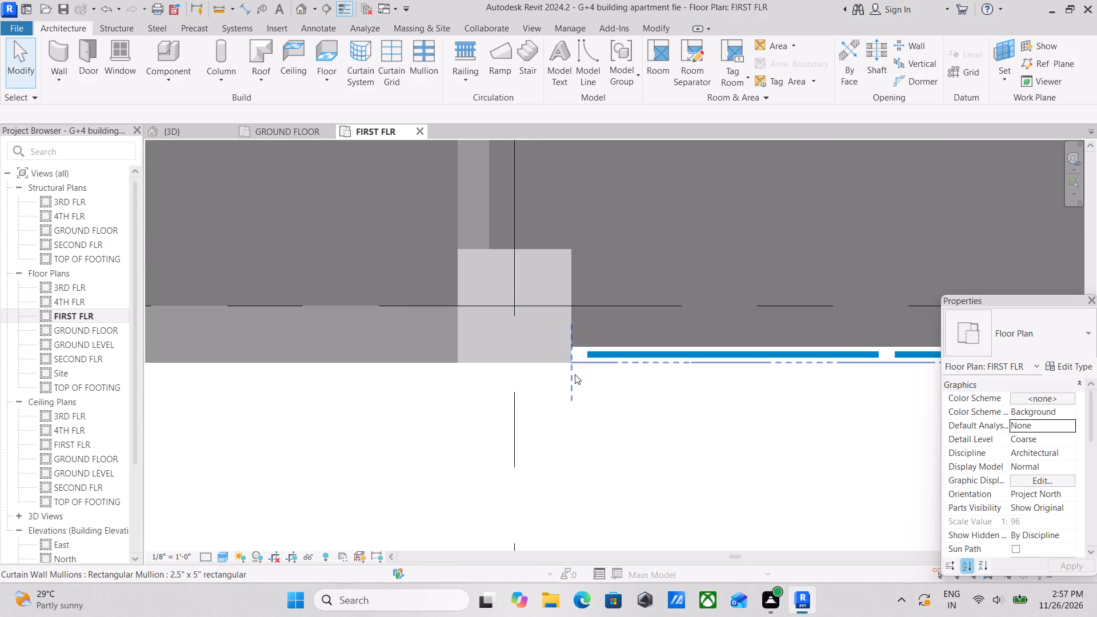
click(572, 364)
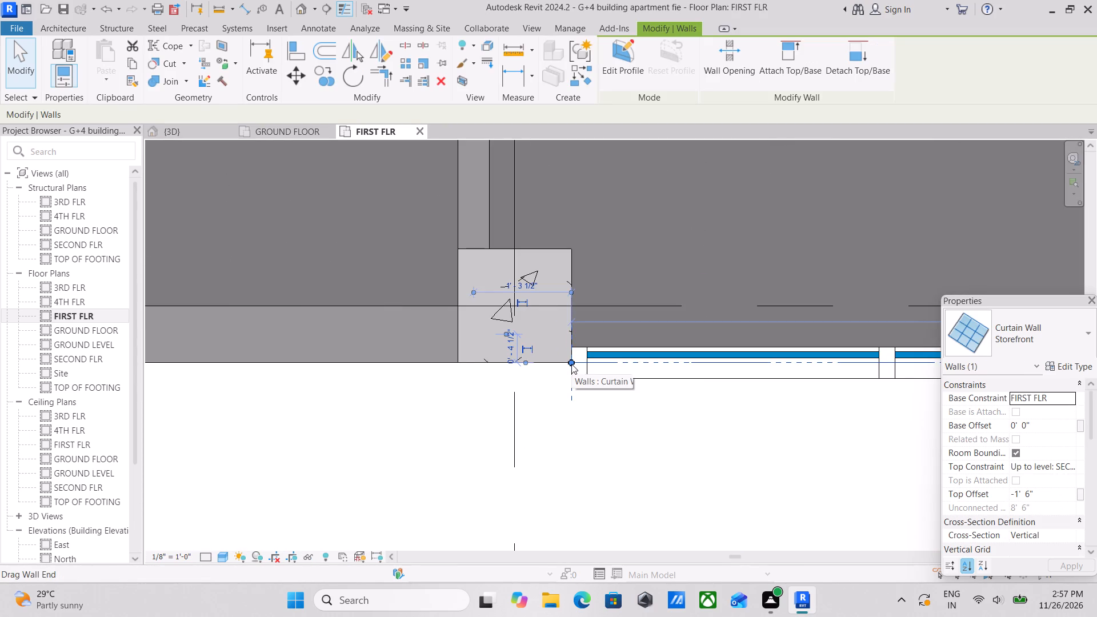
key(Up)
key(Up)
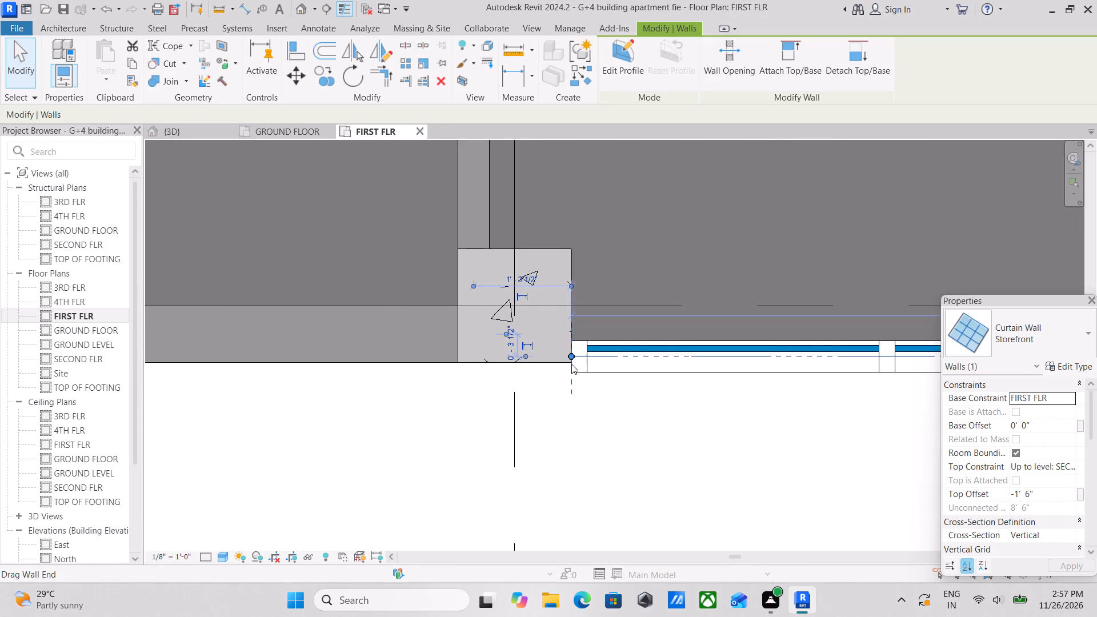
key(Up)
key(Up)
scroll(591, 358, down, 1)
scroll(592, 358, up, 3)
key(Up)
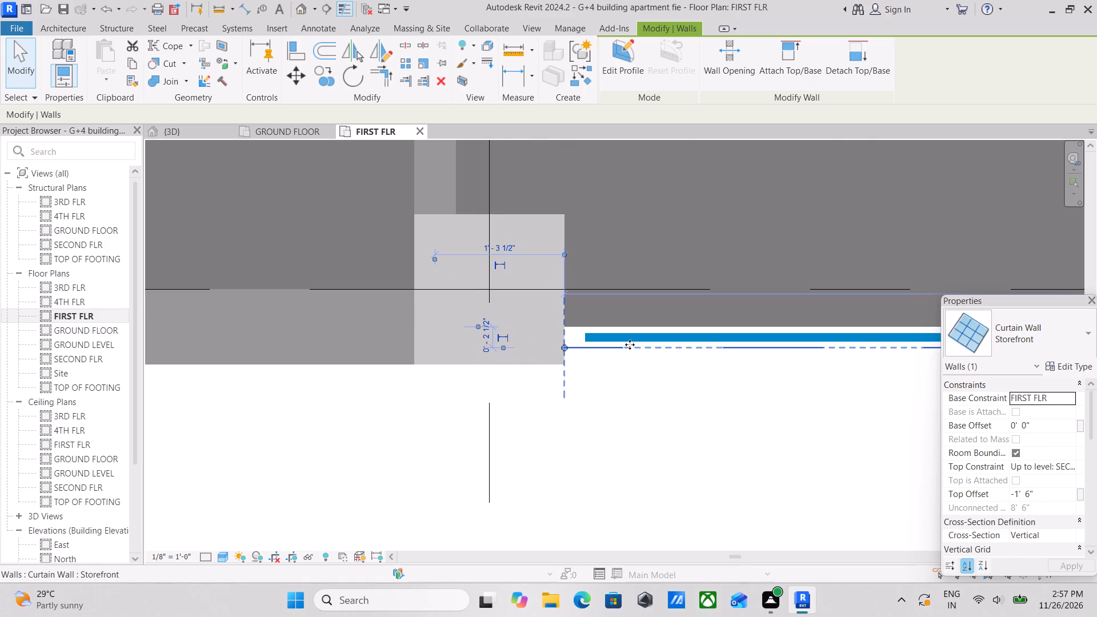
scroll(588, 346, up, 14)
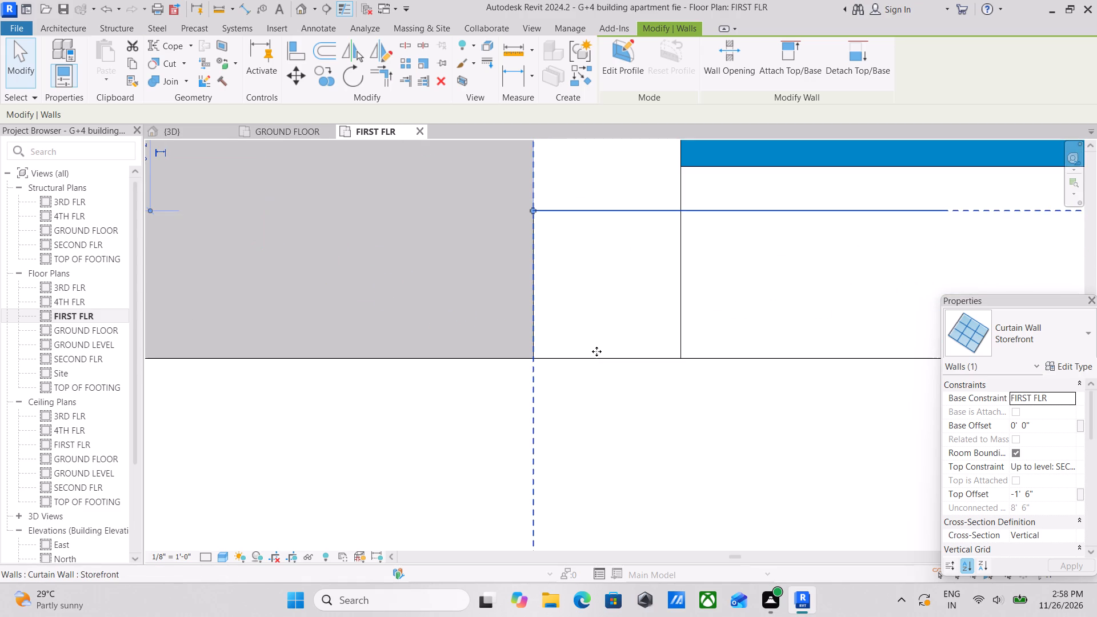
key(Down)
key(Up)
scroll(596, 351, down, 6)
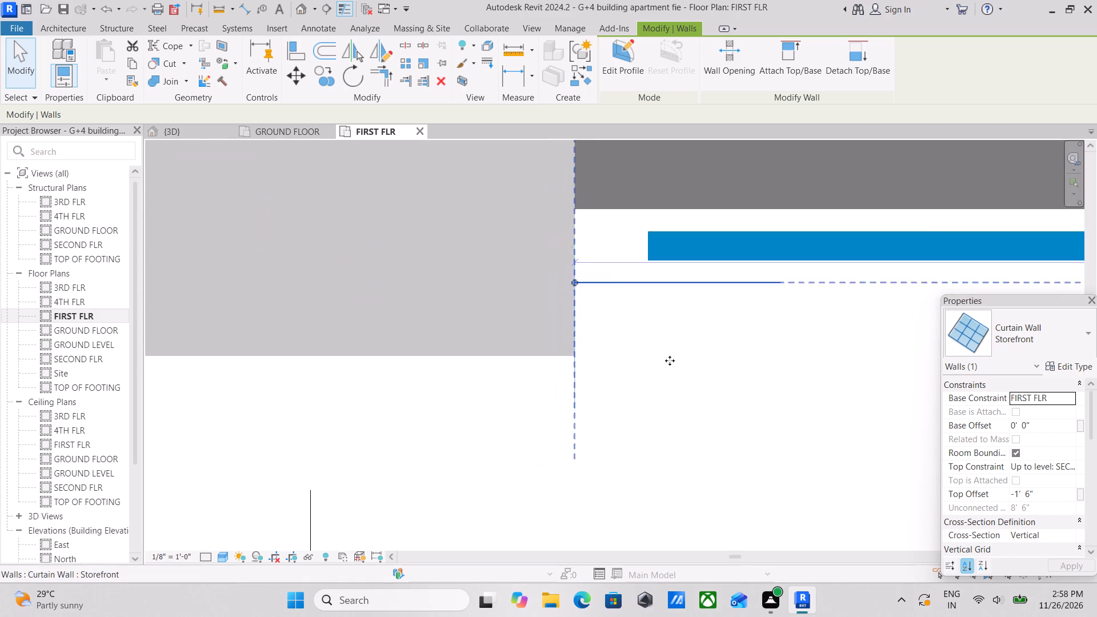
Check the first-floor corner storefront's alignment along its length and at the far corner column.
scroll(670, 360, down, 2)
middle_drag(670, 360, 337, 352)
scroll(804, 379, down, 2)
middle_drag(764, 386, 564, 387)
scroll(811, 367, down, 3)
middle_drag(773, 373, 639, 373)
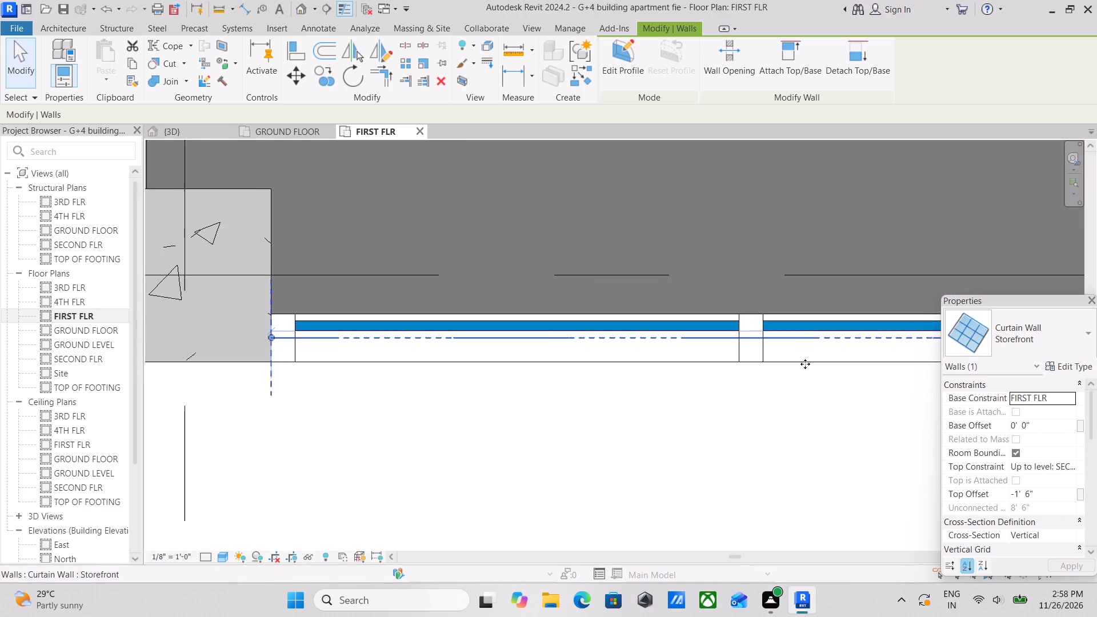
middle_drag(803, 364, 592, 370)
middle_drag(791, 368, 513, 386)
middle_drag(798, 386, 562, 384)
scroll(899, 385, down, 2)
middle_drag(896, 385, 728, 385)
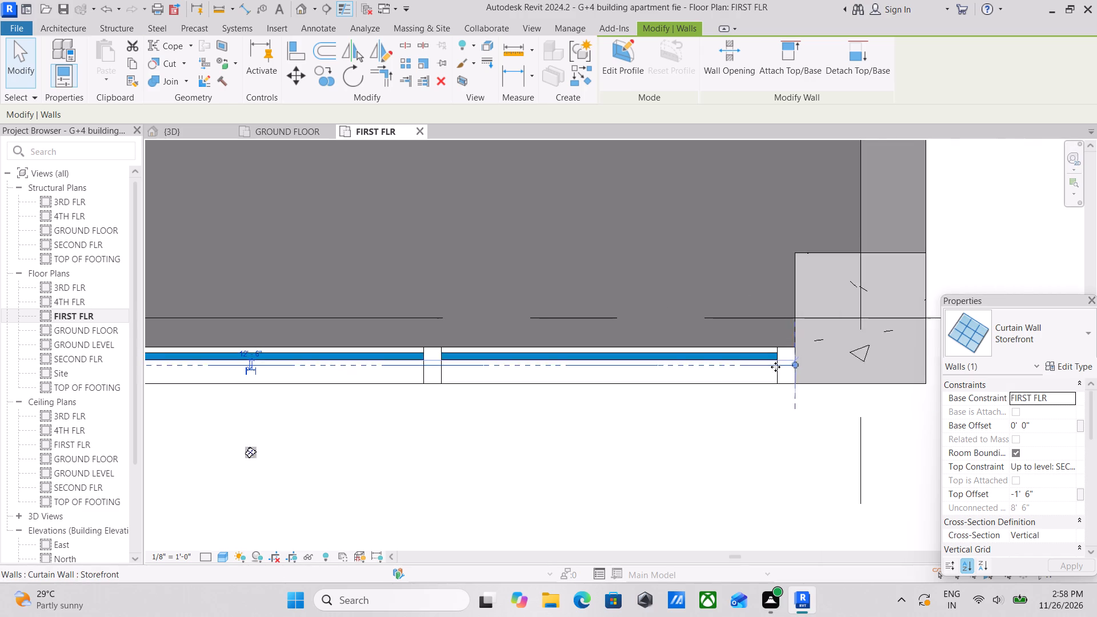
scroll(784, 363, up, 13)
scroll(770, 424, up, 3)
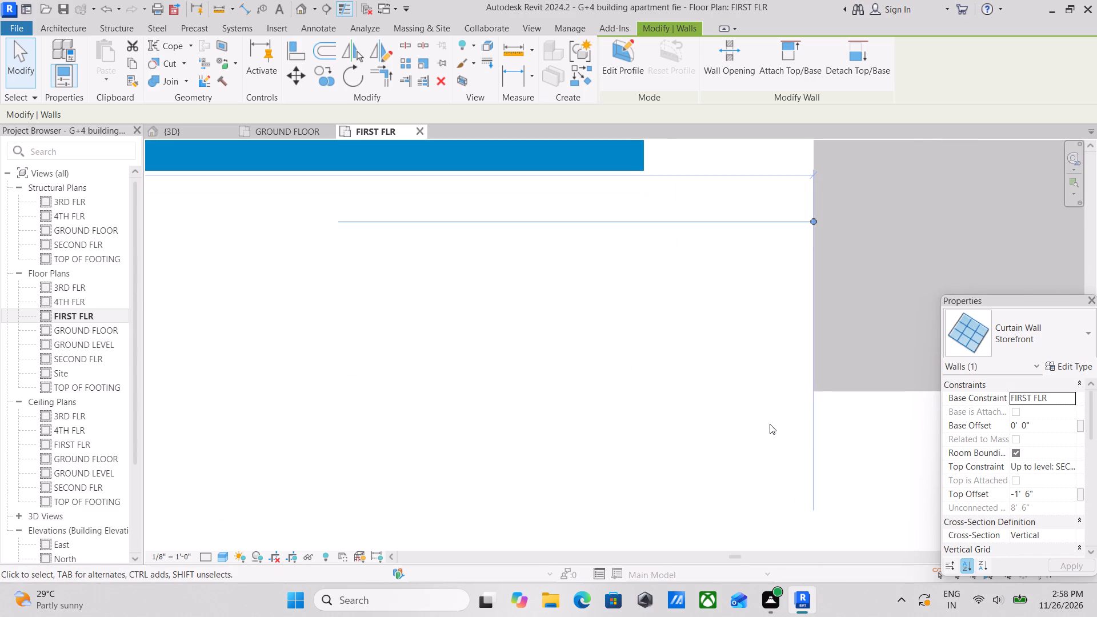
scroll(771, 421, down, 6)
scroll(580, 424, down, 8)
middle_drag(530, 420, 894, 392)
scroll(555, 399, down, 2)
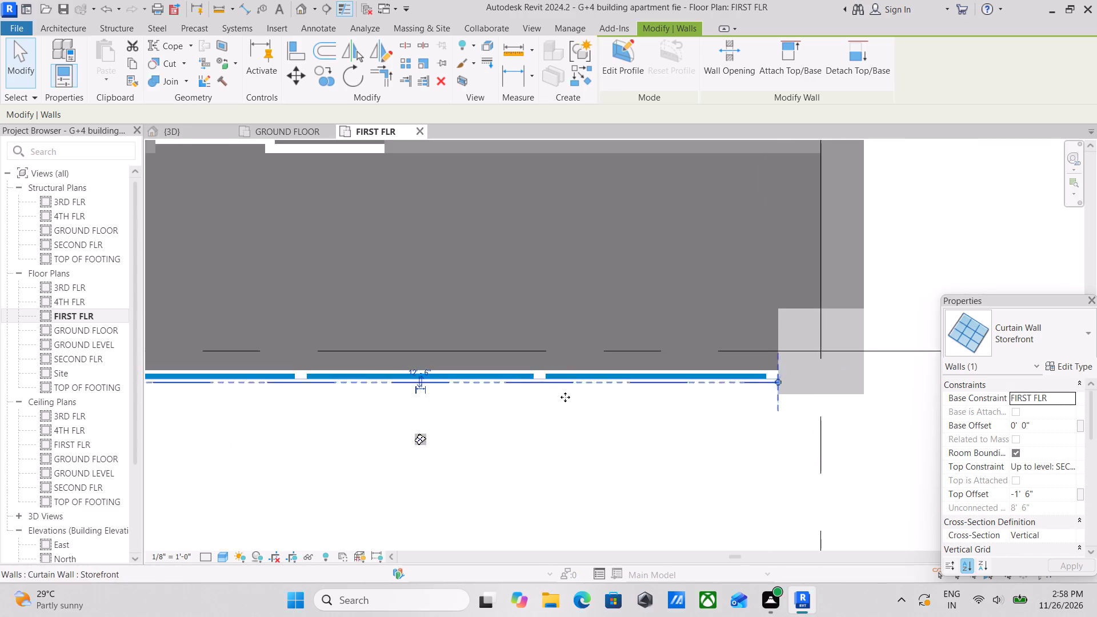
Examine the other first-floor front balcony's storefront and its alignment with the columns at both ends.
scroll(565, 397, down, 4)
middle_drag(511, 406, 1029, 425)
scroll(670, 423, down, 1)
middle_drag(706, 408, 962, 398)
scroll(715, 433, down, 4)
middle_drag(726, 436, 1004, 428)
middle_drag(699, 428, 1022, 440)
scroll(599, 428, down, 3)
middle_drag(599, 428, 867, 426)
scroll(613, 431, up, 5)
middle_drag(209, 402, 519, 447)
scroll(518, 448, up, 2)
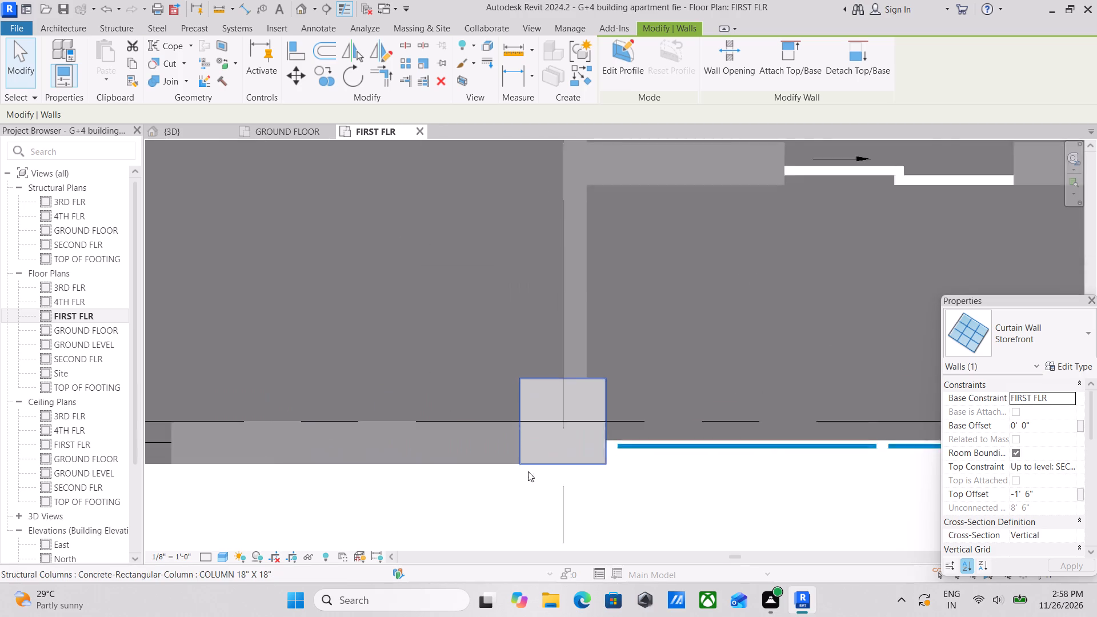
scroll(528, 471, up, 7)
scroll(655, 442, up, 4)
scroll(718, 426, down, 1)
middle_drag(718, 426, 584, 395)
scroll(606, 398, down, 2)
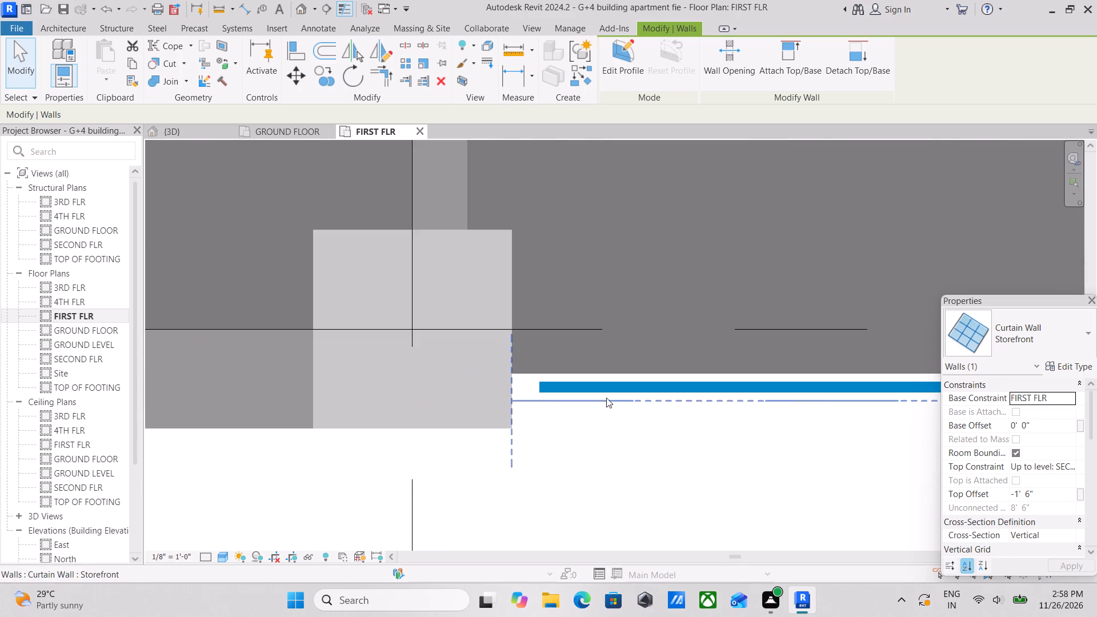
scroll(606, 398, down, 2)
middle_drag(666, 402, 521, 362)
scroll(725, 378, down, 2)
middle_drag(706, 384, 541, 388)
middle_drag(729, 392, 554, 402)
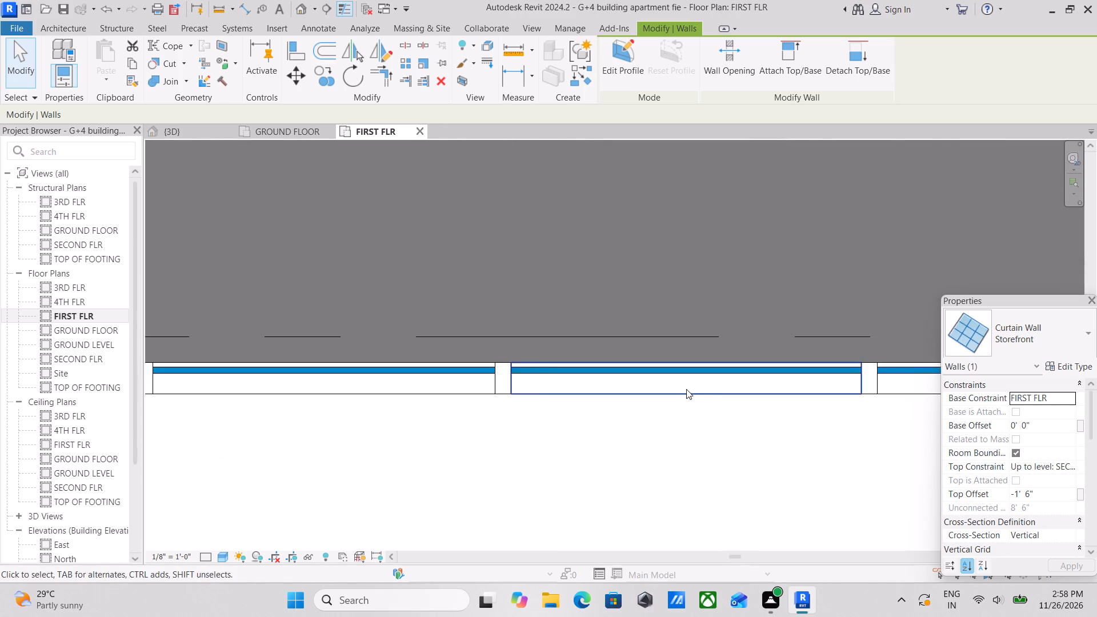
scroll(715, 389, down, 2)
middle_drag(715, 389, 576, 404)
middle_drag(757, 391, 582, 395)
scroll(718, 391, up, 2)
middle_drag(798, 396, 677, 405)
scroll(683, 416, up, 4)
scroll(719, 434, down, 5)
scroll(537, 427, down, 5)
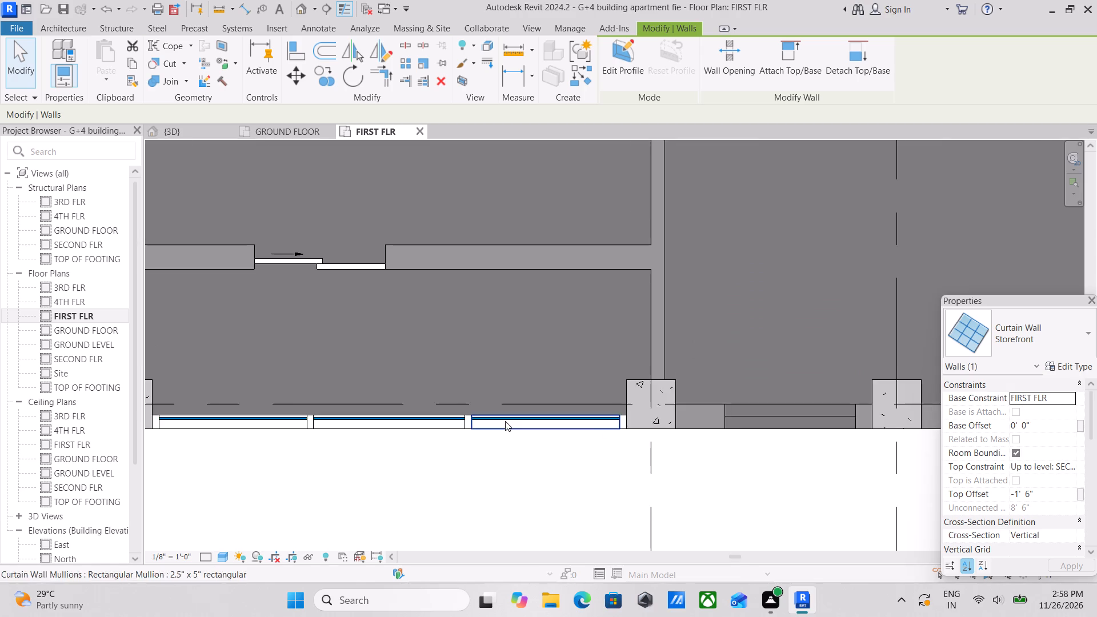
scroll(503, 420, down, 5)
middle_drag(510, 416, 751, 421)
scroll(551, 426, down, 1)
middle_drag(636, 413, 507, 426)
middle_drag(692, 379, 655, 408)
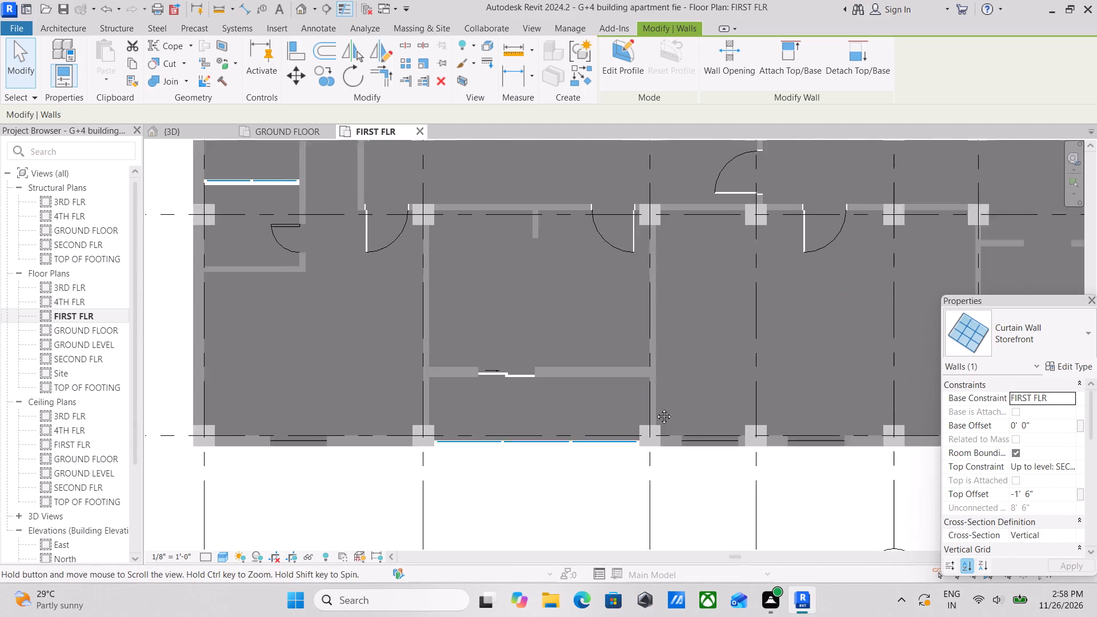
middle_drag(655, 408, 619, 427)
Inspect the corner balcony storefronts in the 3D view, focusing on the ground-floor storefront's top corner against the column and beam.
click(172, 130)
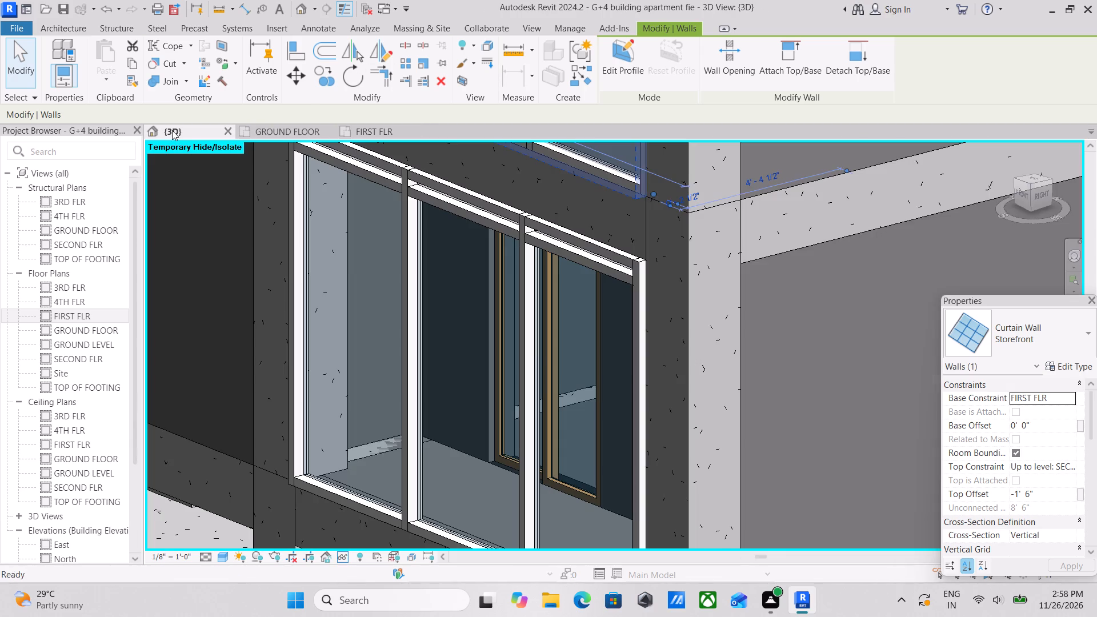
scroll(629, 378, down, 3)
middle_drag(629, 378, 750, 457)
scroll(598, 254, up, 2)
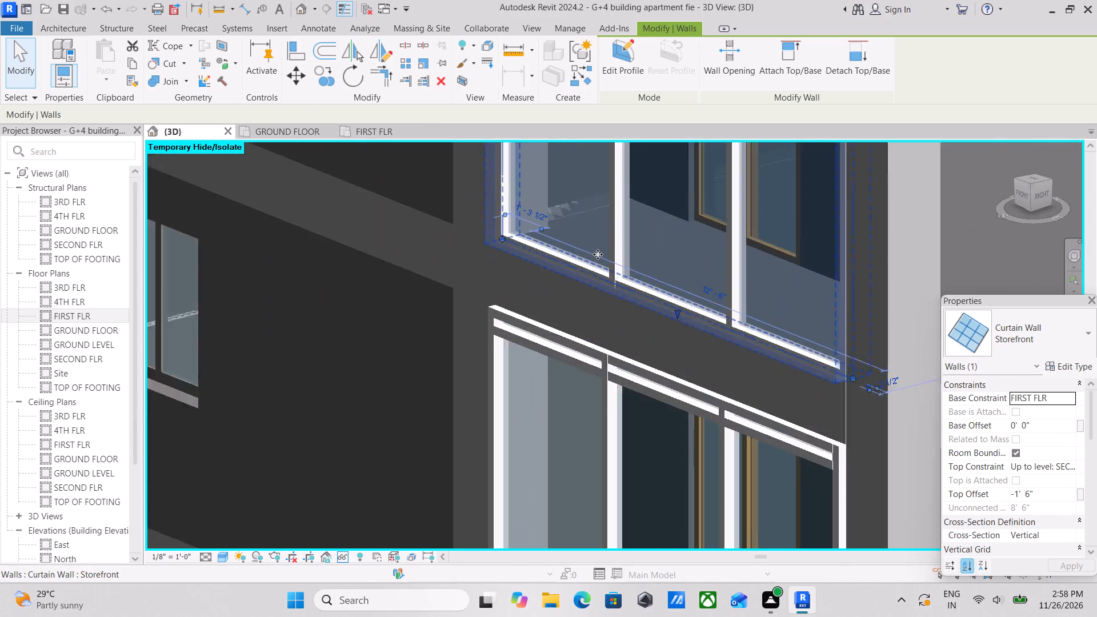
scroll(598, 254, up, 2)
middle_drag(631, 363, 658, 351)
scroll(580, 340, up, 12)
key(Escape)
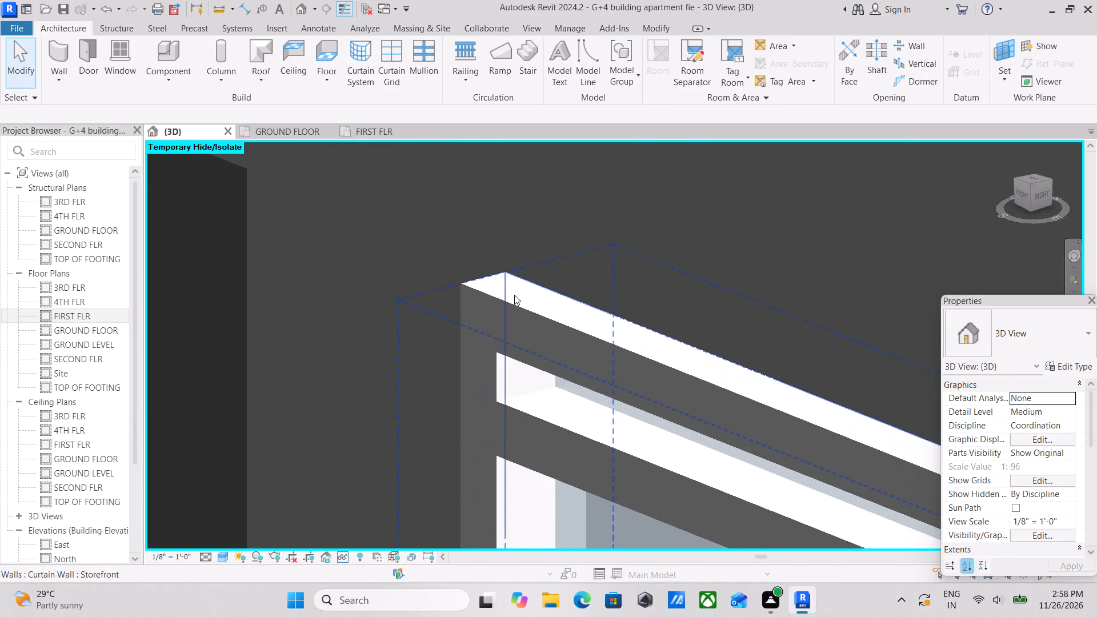
scroll(514, 295, up, 4)
scroll(557, 307, down, 13)
middle_drag(586, 305, 623, 551)
middle_drag(640, 366, 627, 595)
middle_drag(627, 382, 628, 616)
middle_drag(654, 360, 659, 457)
scroll(627, 384, up, 9)
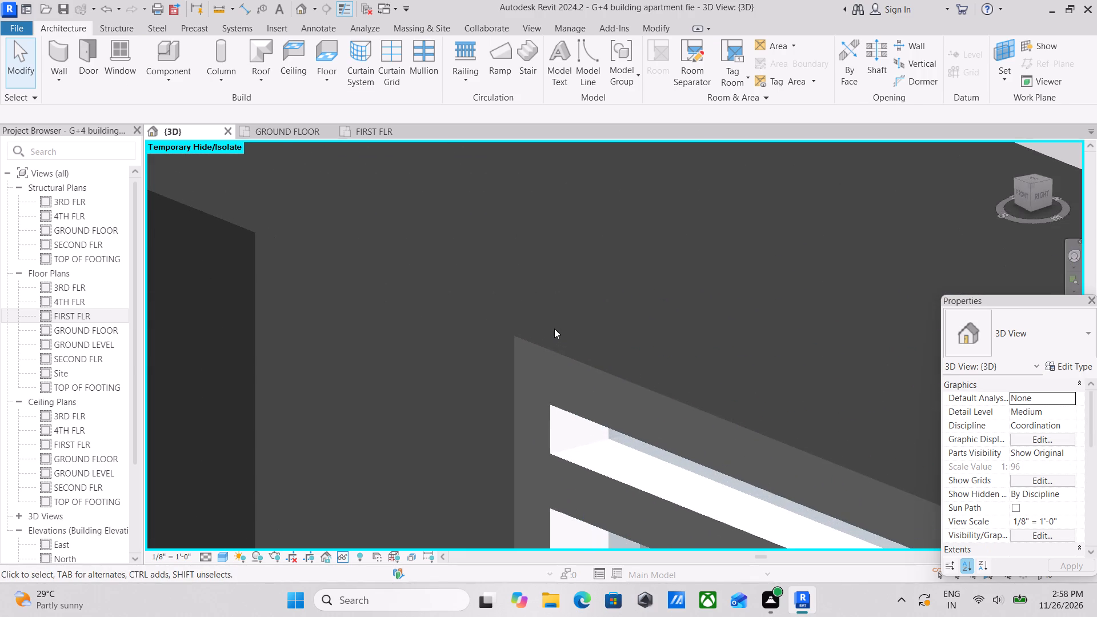
Examine the other stack of balcony storefronts in 3D, including the lower storefront's bottom corner at the column and beam.
scroll(554, 328, down, 12)
middle_drag(579, 381, 689, 214)
scroll(680, 339, down, 5)
middle_drag(610, 332, 1096, 583)
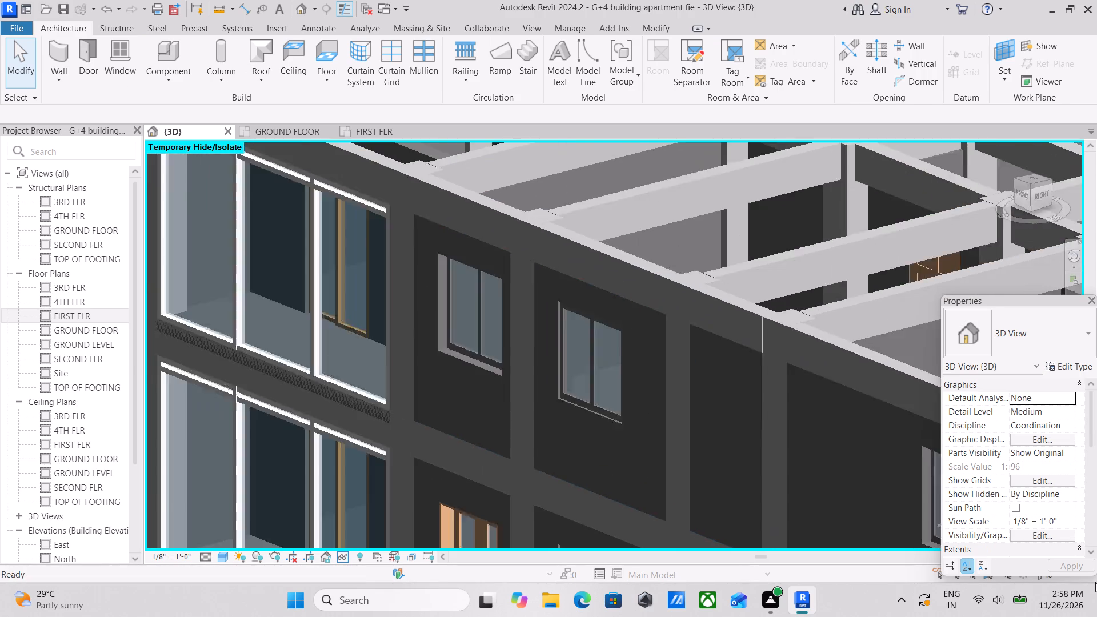
middle_drag(820, 425, 1008, 555)
scroll(436, 334, down, 1)
middle_drag(434, 337, 568, 210)
scroll(578, 364, down, 2)
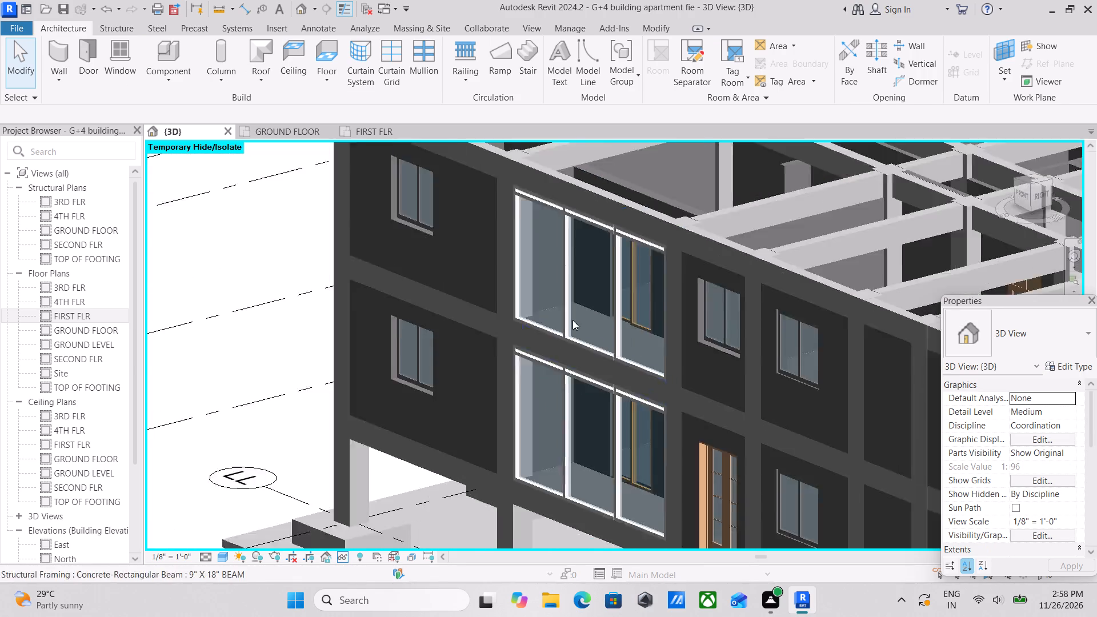
scroll(572, 320, down, 1)
middle_drag(573, 326, 582, 210)
scroll(564, 383, up, 2)
scroll(525, 303, up, 12)
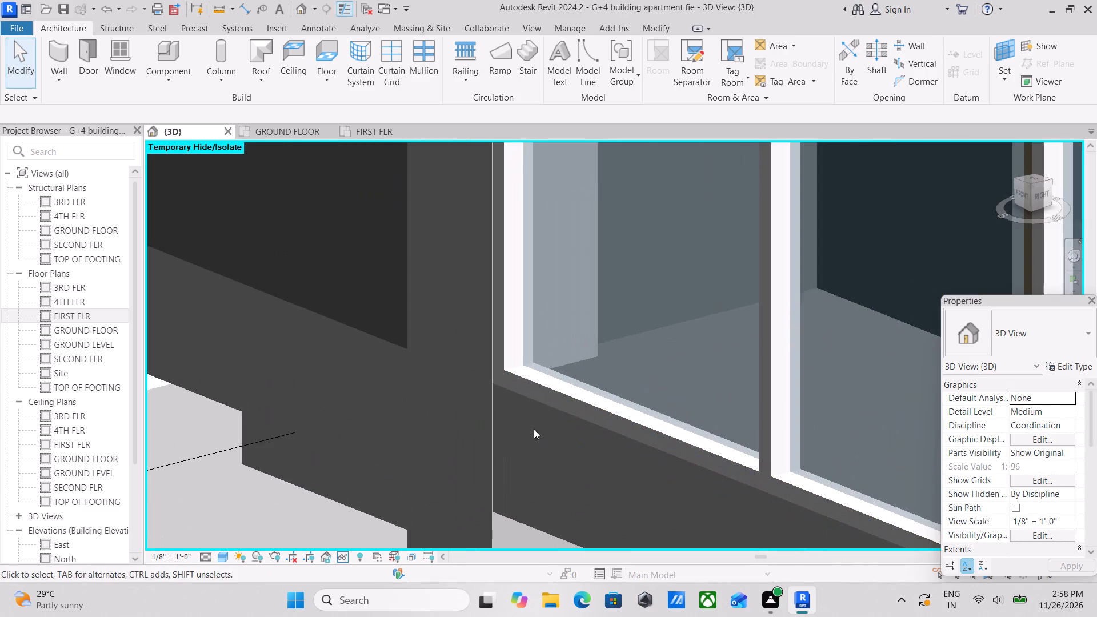
scroll(470, 364, up, 6)
scroll(470, 364, down, 9)
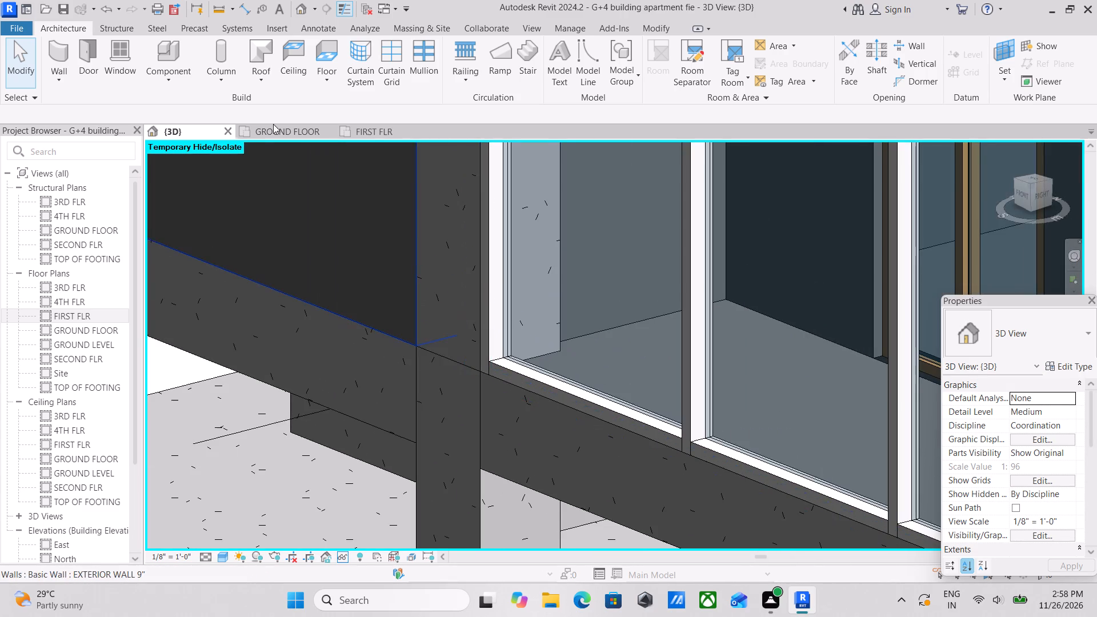
In the ground floor plan, nudge the corner veranda 5 storefront inward to bring its outer face near the corner column's face.
click(267, 128)
scroll(673, 364, down, 1)
middle_drag(673, 364, 664, 251)
scroll(682, 341, up, 8)
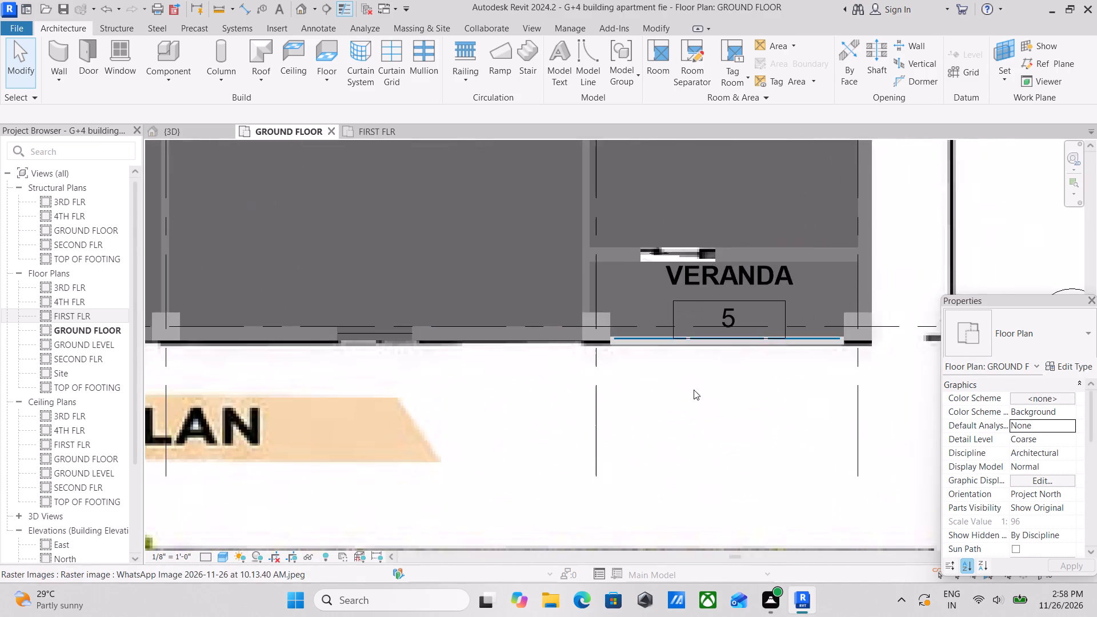
scroll(694, 390, up, 15)
scroll(637, 339, up, 1)
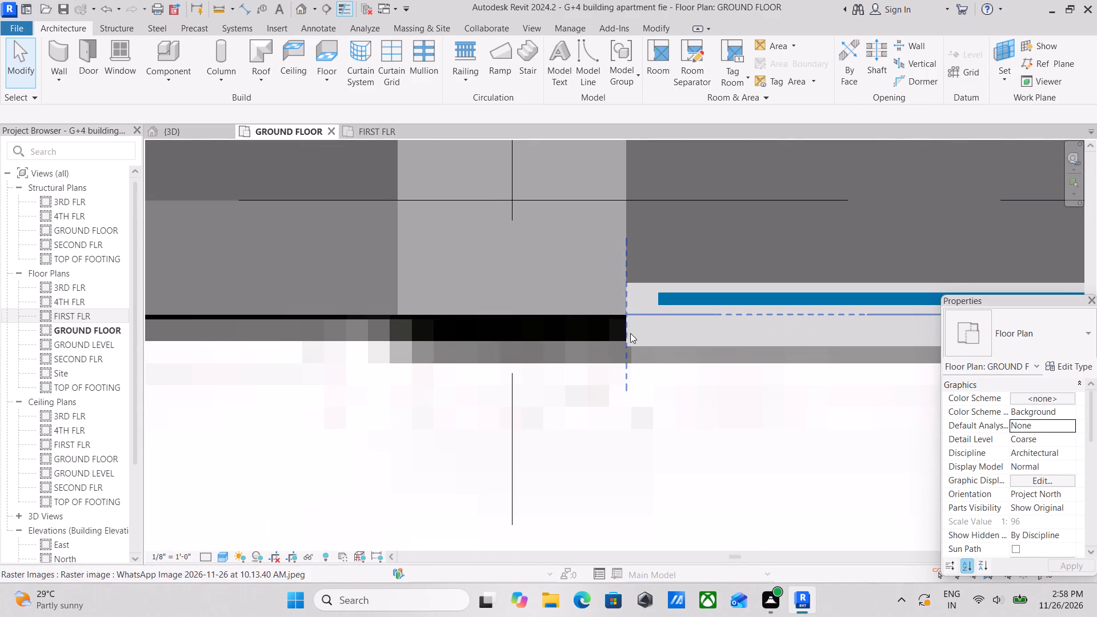
click(623, 315)
scroll(767, 324, down, 2)
middle_drag(765, 324, 507, 275)
scroll(798, 291, down, 2)
middle_drag(795, 291, 611, 303)
middle_drag(826, 304, 659, 308)
middle_drag(1007, 301, 806, 304)
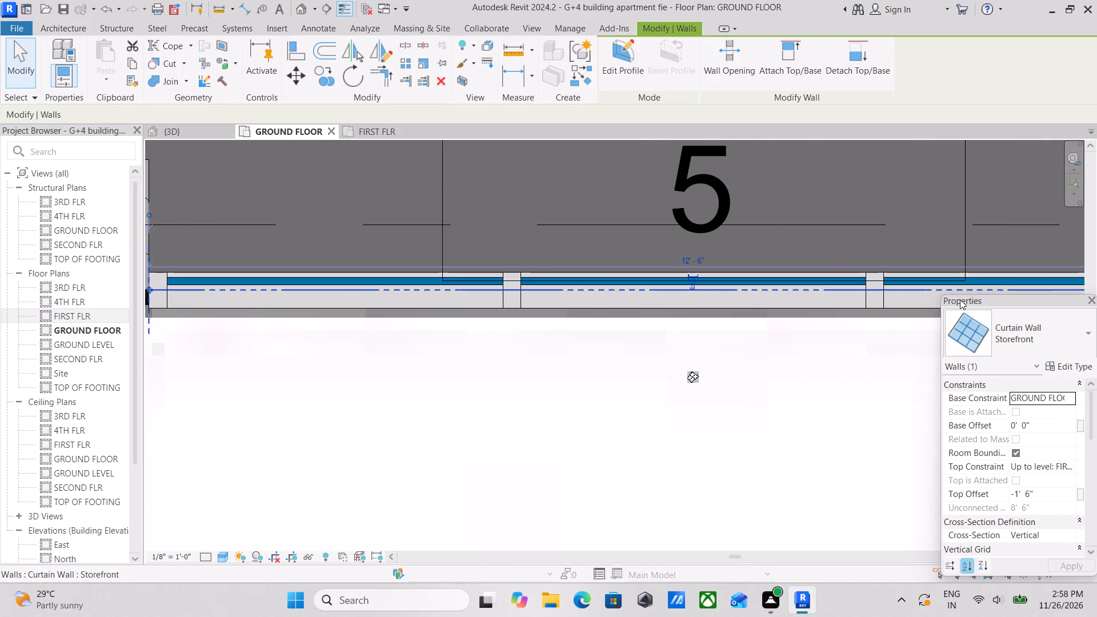
scroll(810, 333, down, 3)
middle_drag(799, 331, 497, 336)
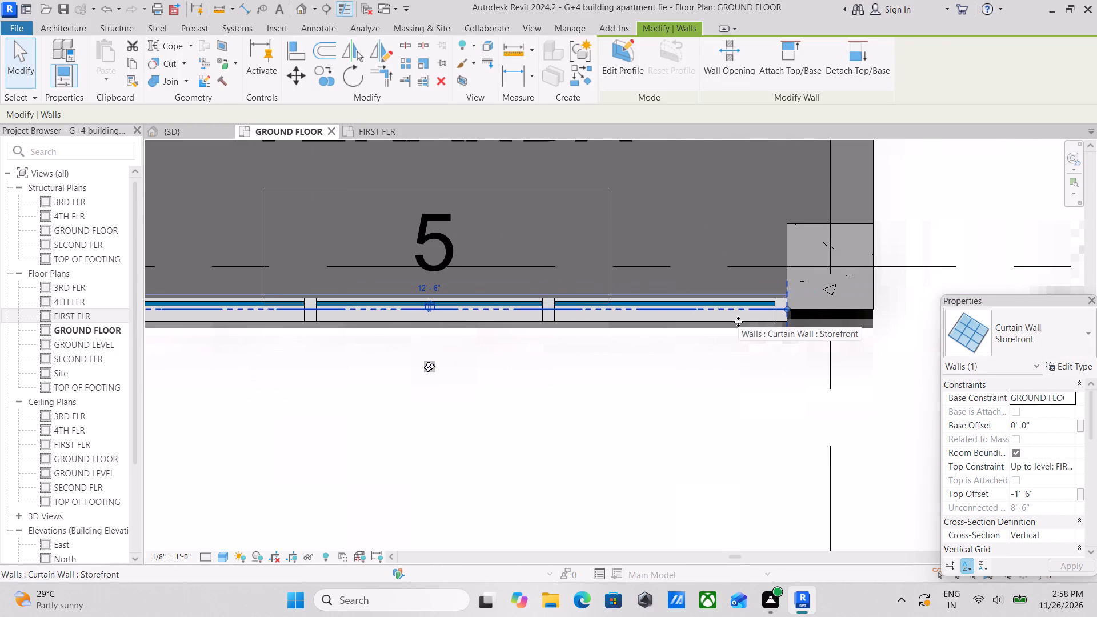
key(Up)
scroll(829, 273, up, 6)
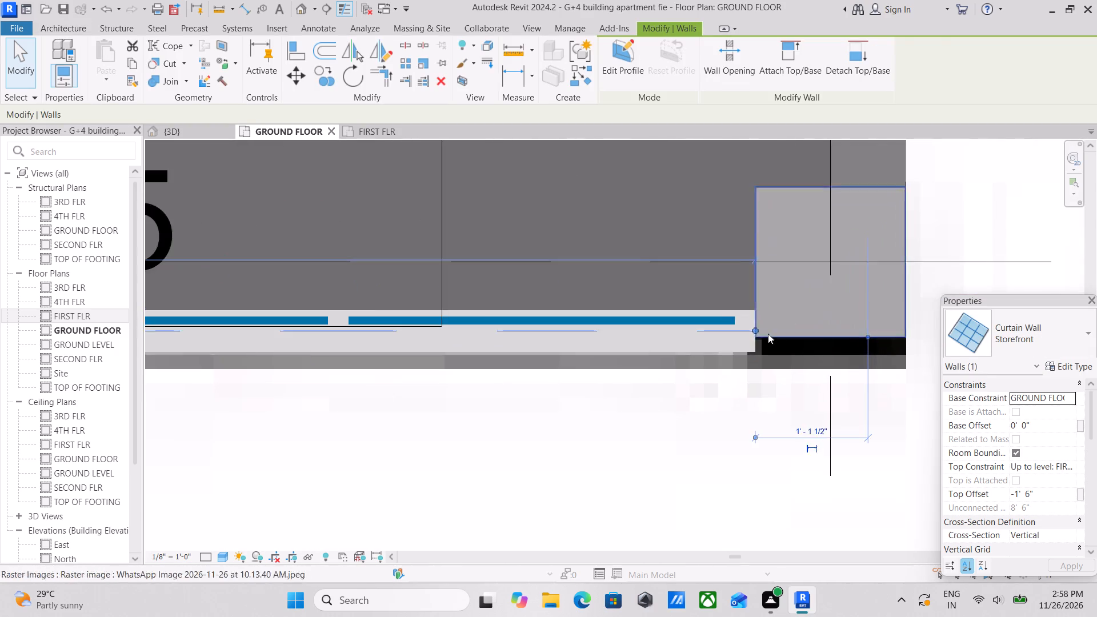
scroll(768, 334, up, 6)
key(Up)
key(Up)
key(Up)
key(Up)
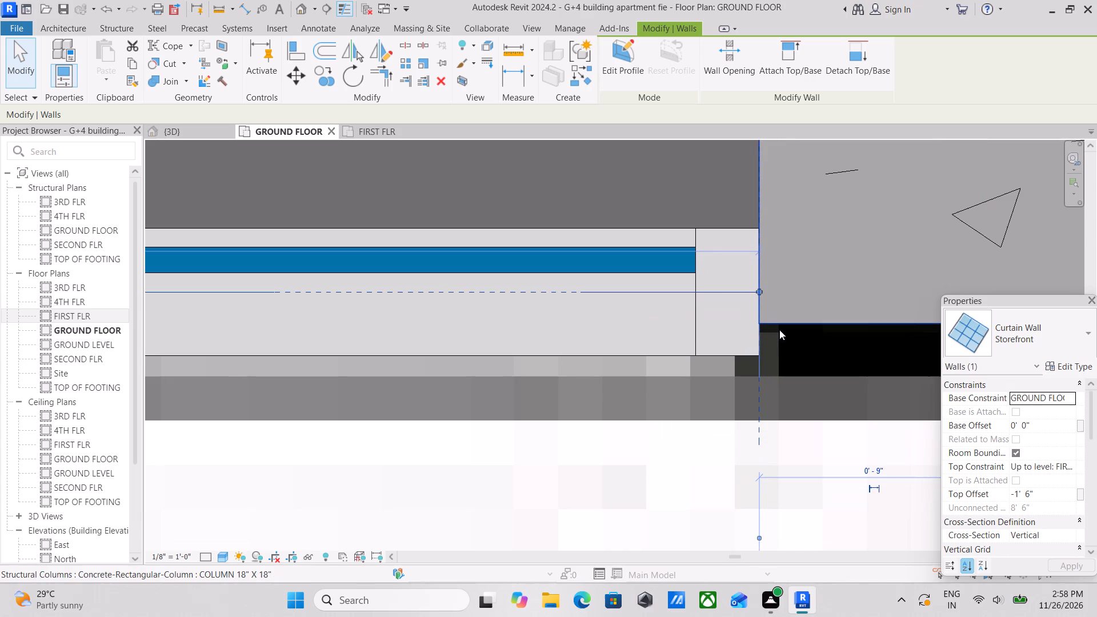
key(Up)
key(Up)
key(Up)
scroll(762, 337, up, 6)
key(Up)
scroll(775, 315, up, 3)
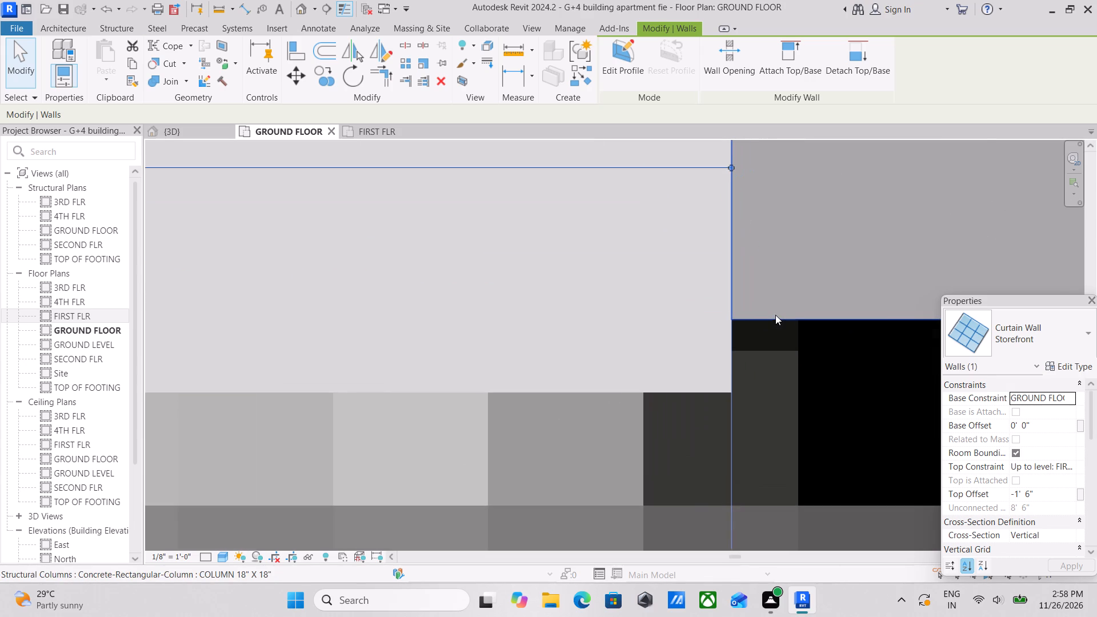
key(Up)
key(Up)
key(Up)
key(Up)
key(Up)
key(Up)
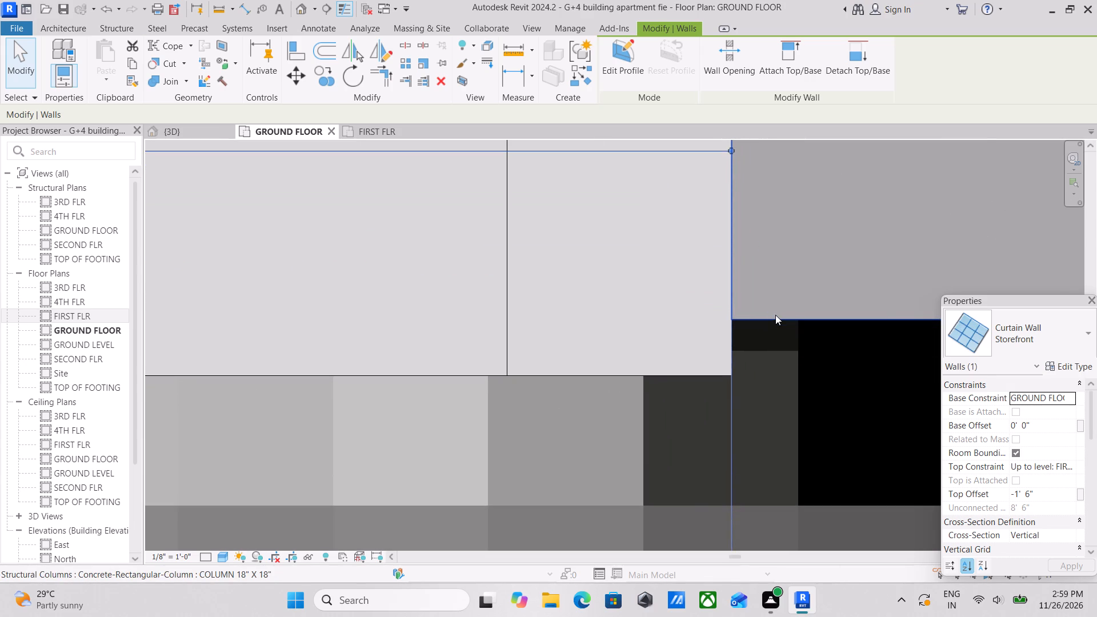
key(Up)
key(Up)
key(Up)
key(Up)
key(Up)
scroll(775, 315, down, 4)
key(Up)
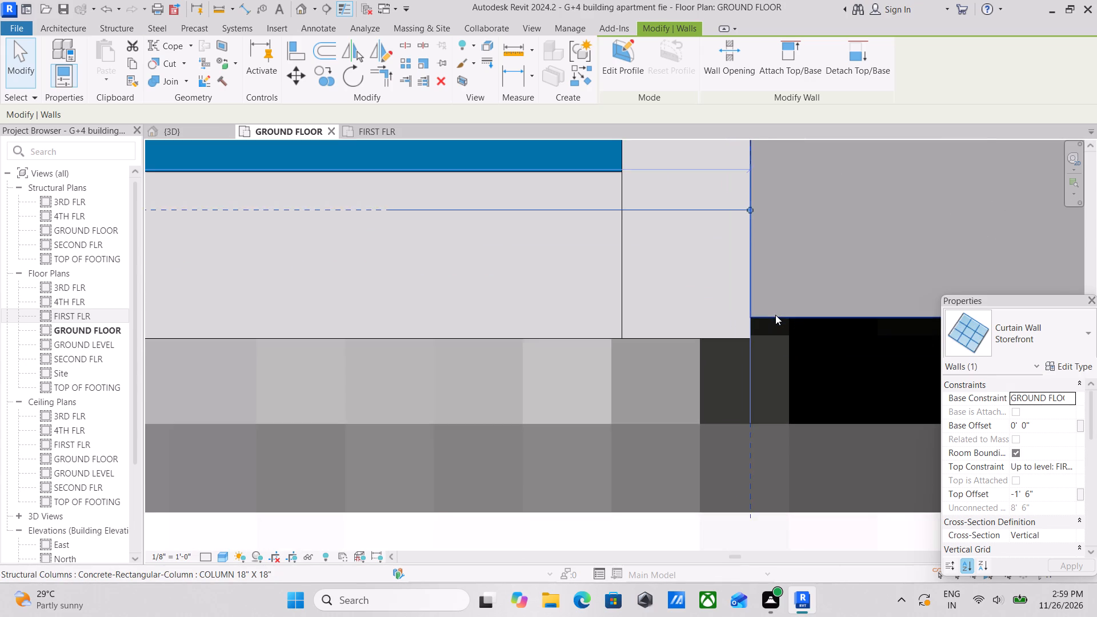
key(Up)
scroll(775, 315, down, 4)
key(Up)
key(Up)
key(Up)
scroll(775, 315, up, 7)
key(Up)
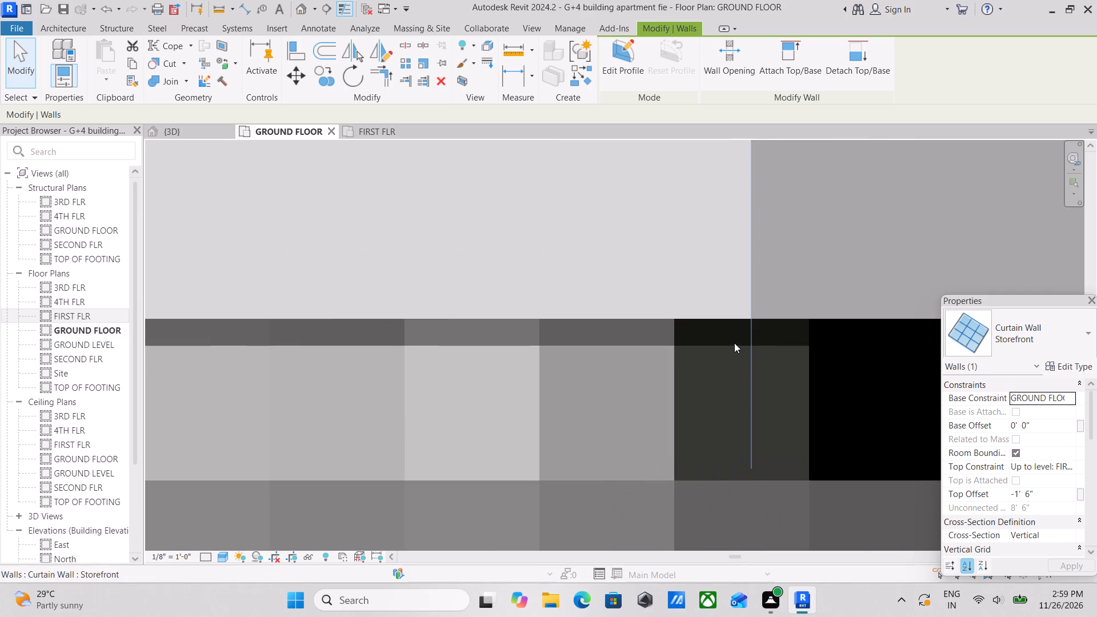
scroll(728, 348, up, 3)
key(Up)
key(Up)
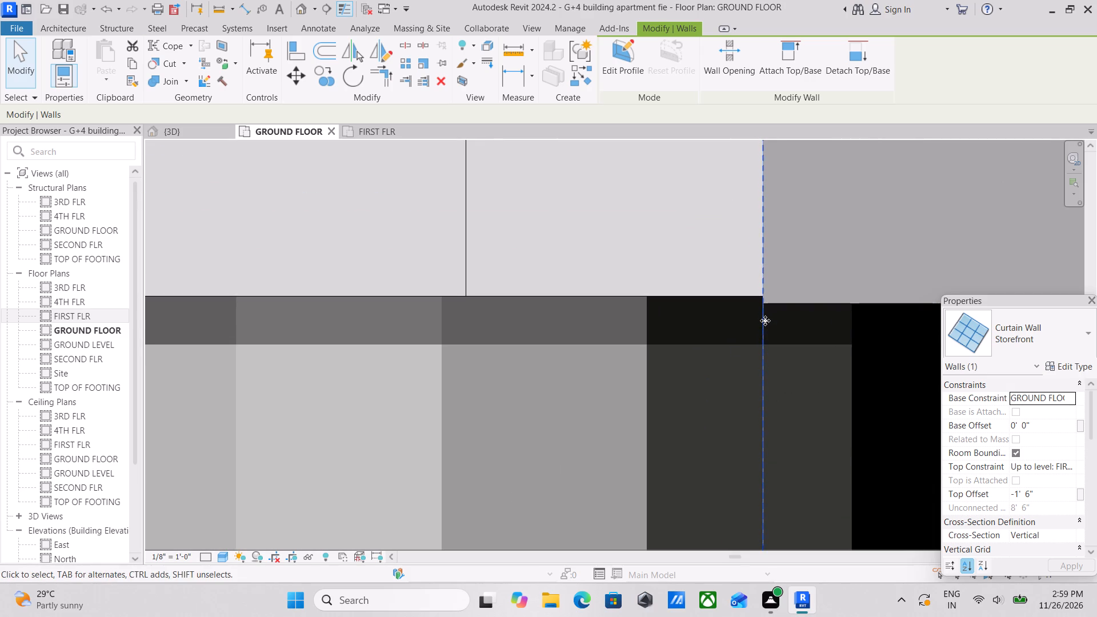
Fine-nudge the veranda 5 storefront back outward until its outer face is flush with the corner column's outer face.
scroll(765, 319, up, 8)
key(Down)
scroll(708, 285, up, 4)
key(Down)
scroll(751, 281, up, 4)
key(Down)
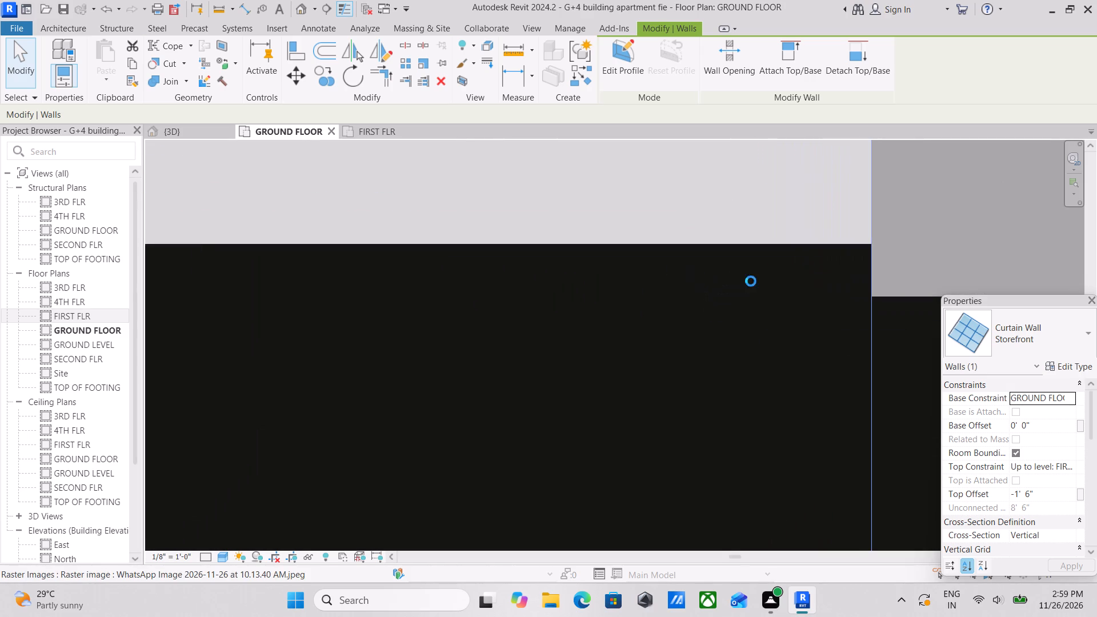
key(Down)
key(Down)
key(Down)
key(Down)
key(Down)
key(Down)
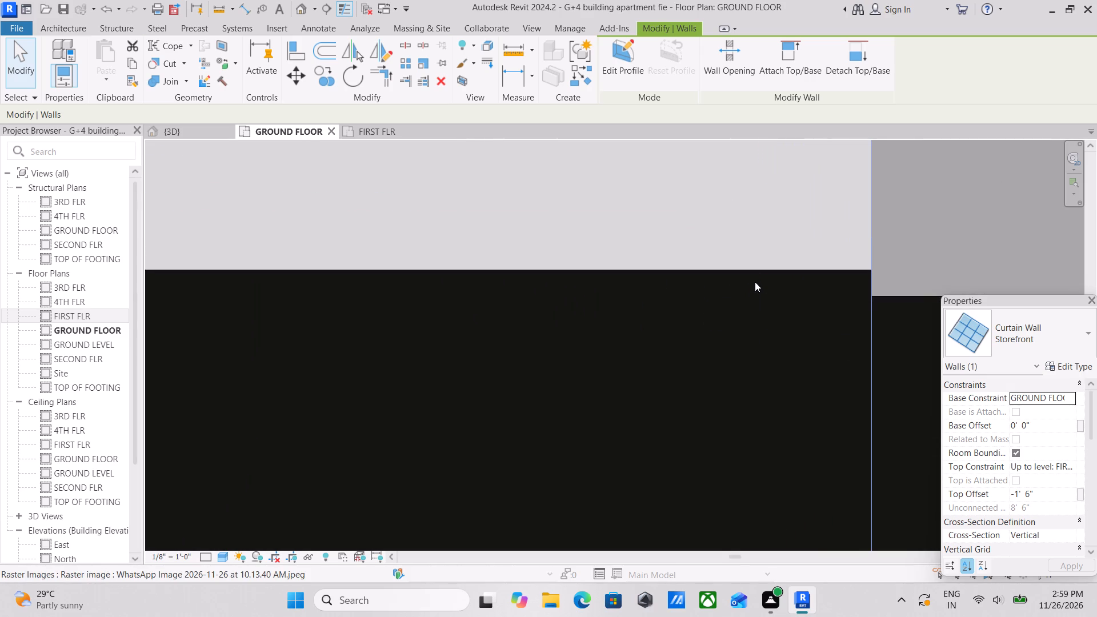
key(Down)
key(Down)
key(Down)
key(Down)
key(Down)
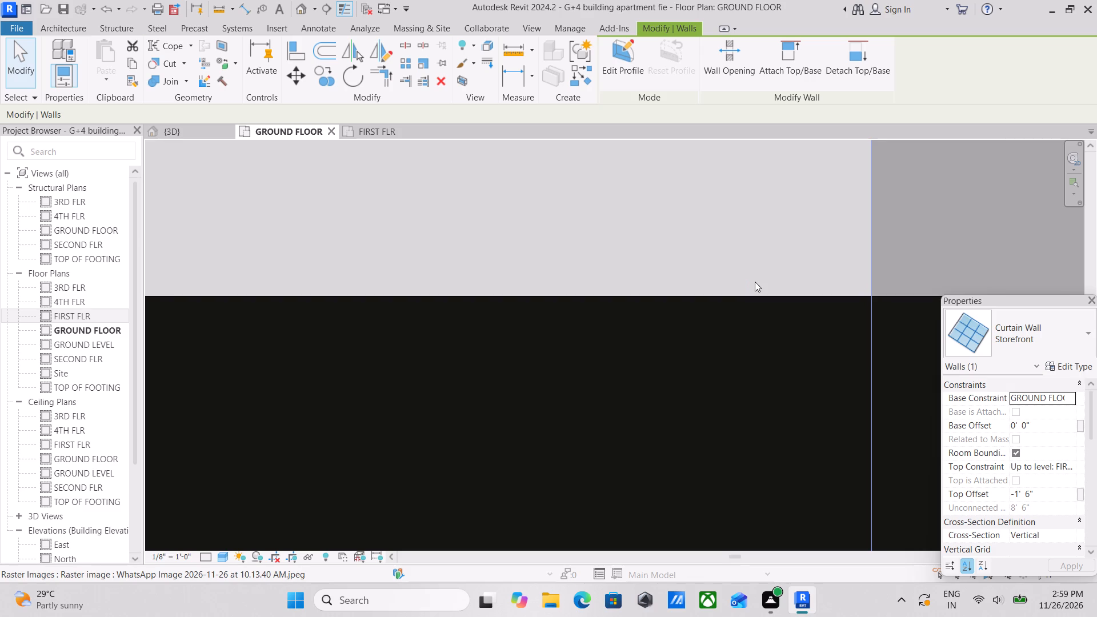
scroll(899, 273, up, 13)
scroll(847, 315, down, 13)
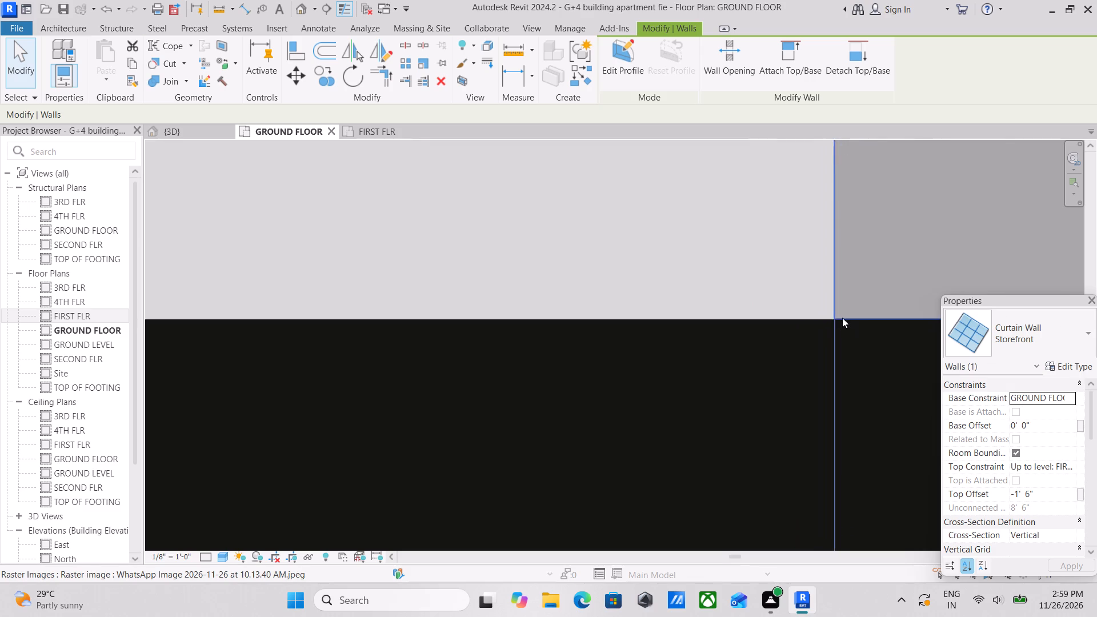
scroll(842, 318, down, 20)
scroll(842, 318, down, 16)
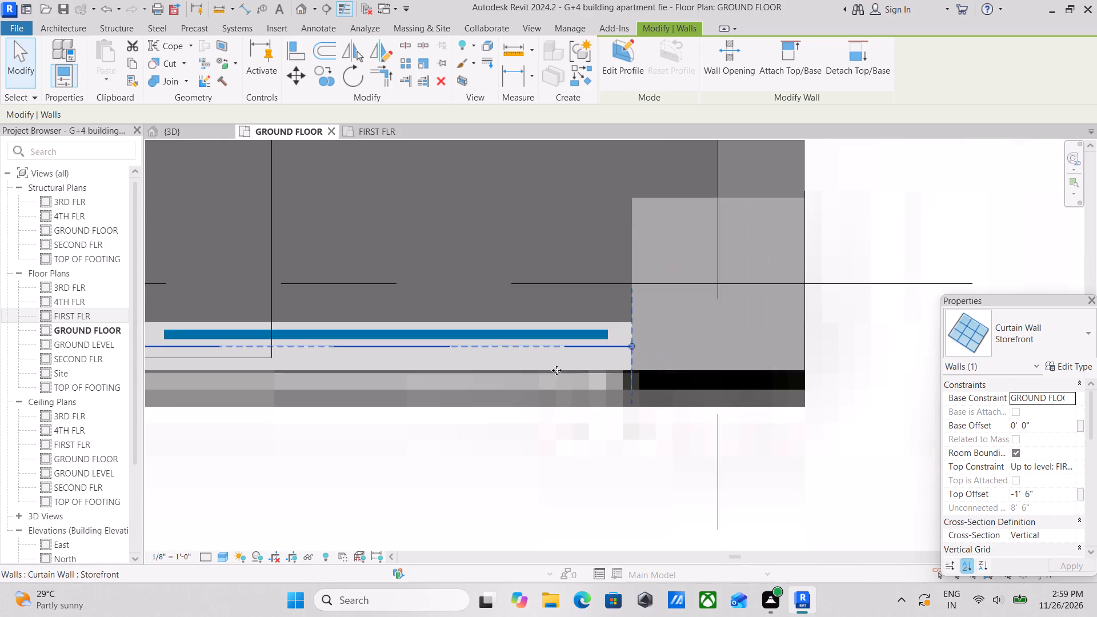
Check the veranda 7 storefront's alignment with its adjoining columns in the ground floor plan.
scroll(556, 370, down, 9)
middle_drag(531, 371, 768, 373)
middle_drag(650, 374, 908, 370)
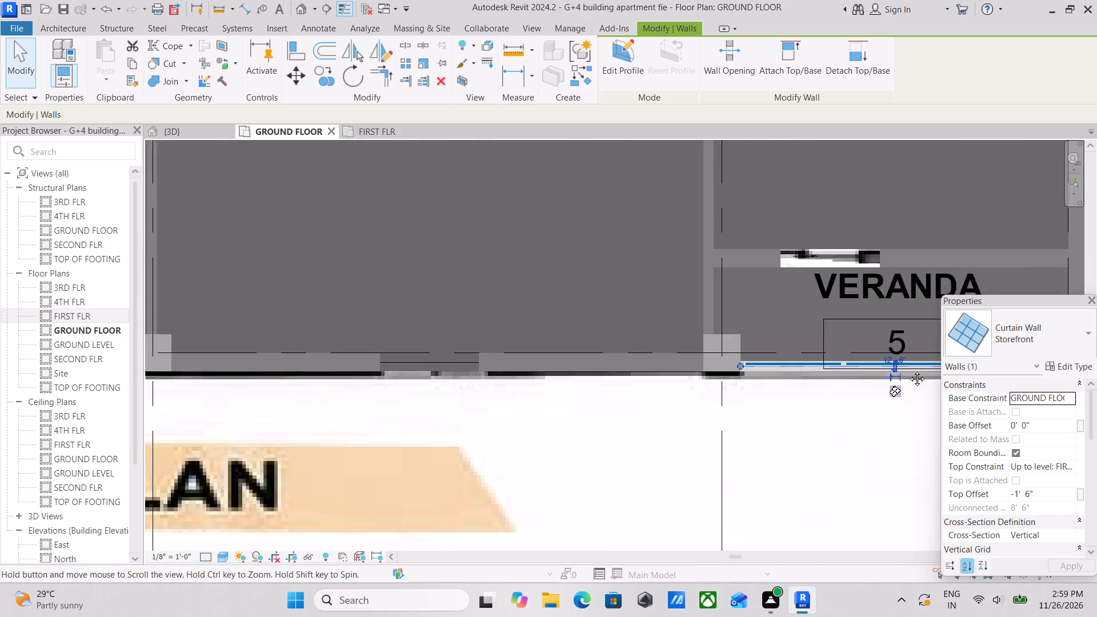
middle_drag(908, 370, 910, 369)
scroll(456, 358, down, 1)
middle_drag(456, 358, 876, 355)
middle_drag(427, 336, 826, 337)
middle_drag(355, 325, 701, 330)
scroll(361, 339, up, 3)
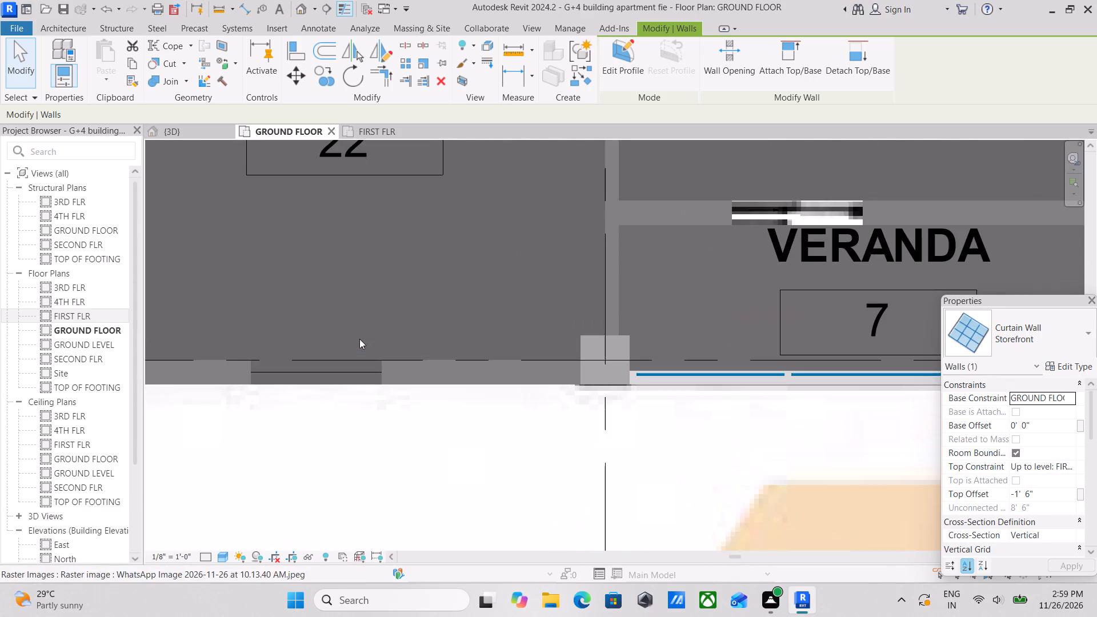
scroll(514, 320, down, 2)
scroll(588, 391, up, 16)
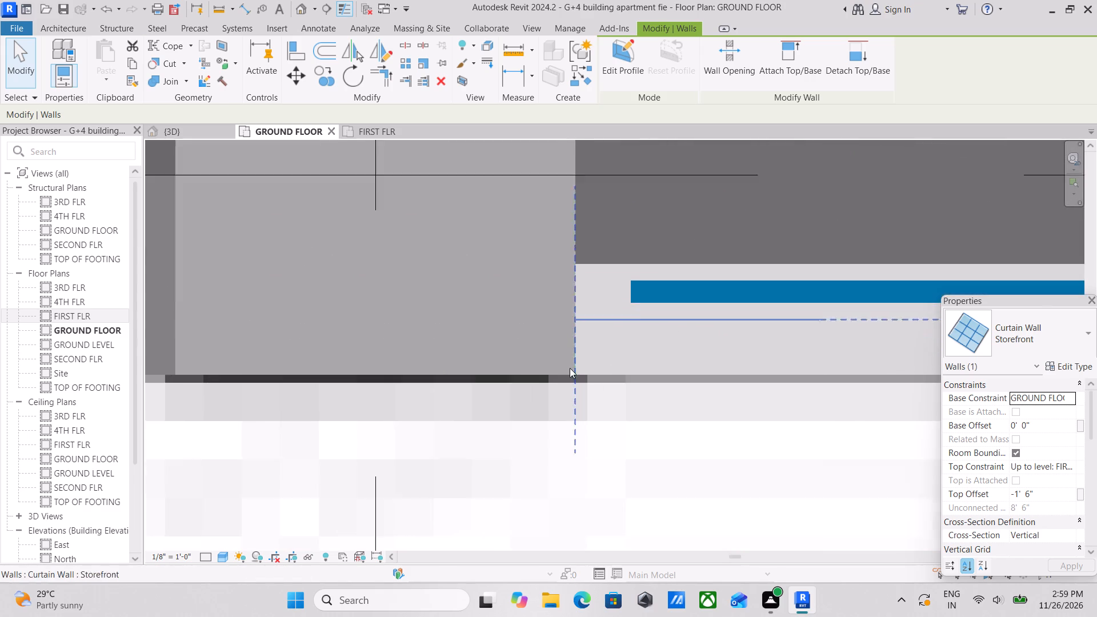
scroll(570, 368, up, 2)
scroll(918, 338, down, 2)
middle_drag(903, 338, 664, 334)
scroll(862, 306, down, 9)
middle_drag(745, 325, 719, 325)
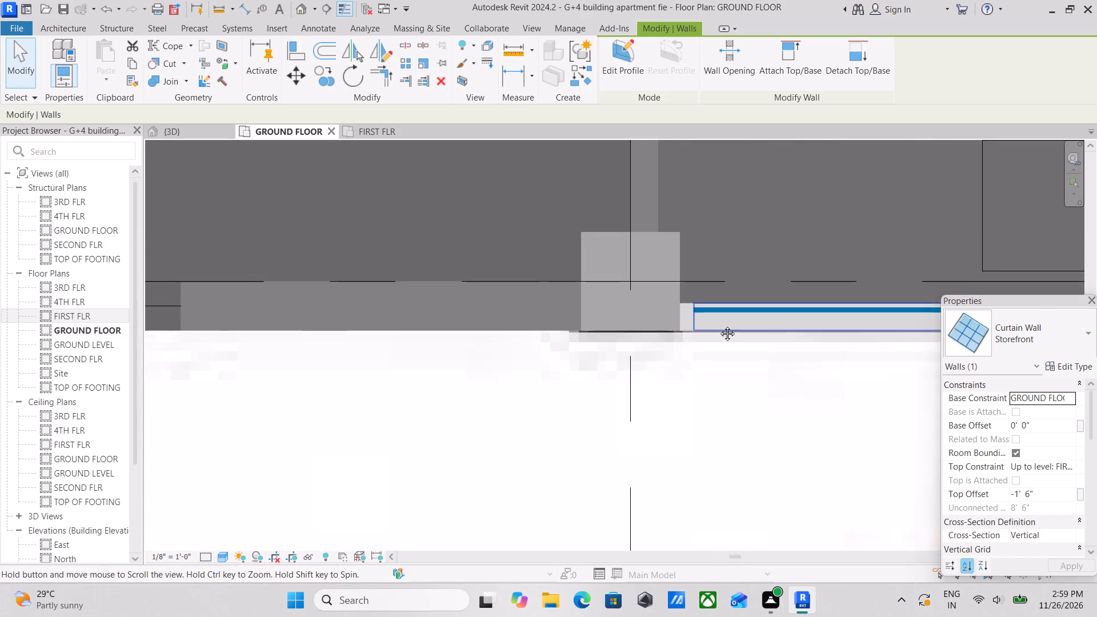
middle_drag(719, 325, 449, 306)
scroll(680, 278, down, 3)
middle_drag(680, 278, 518, 275)
scroll(818, 258, down, 3)
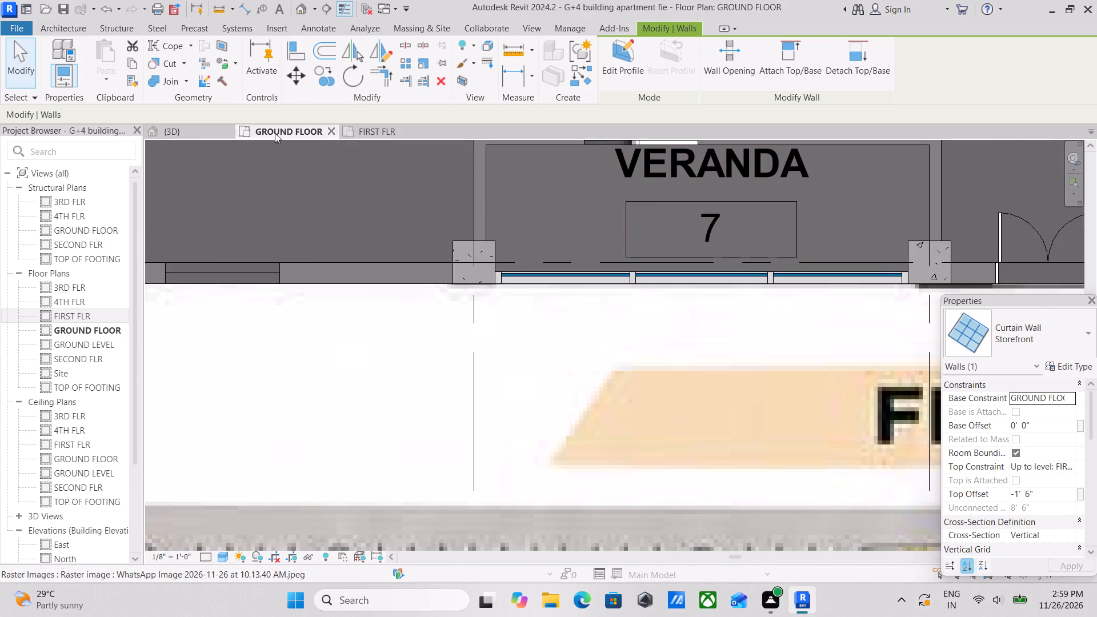
Inspect the balcony storefronts on both floors along the front facade in the 3D view.
click(193, 131)
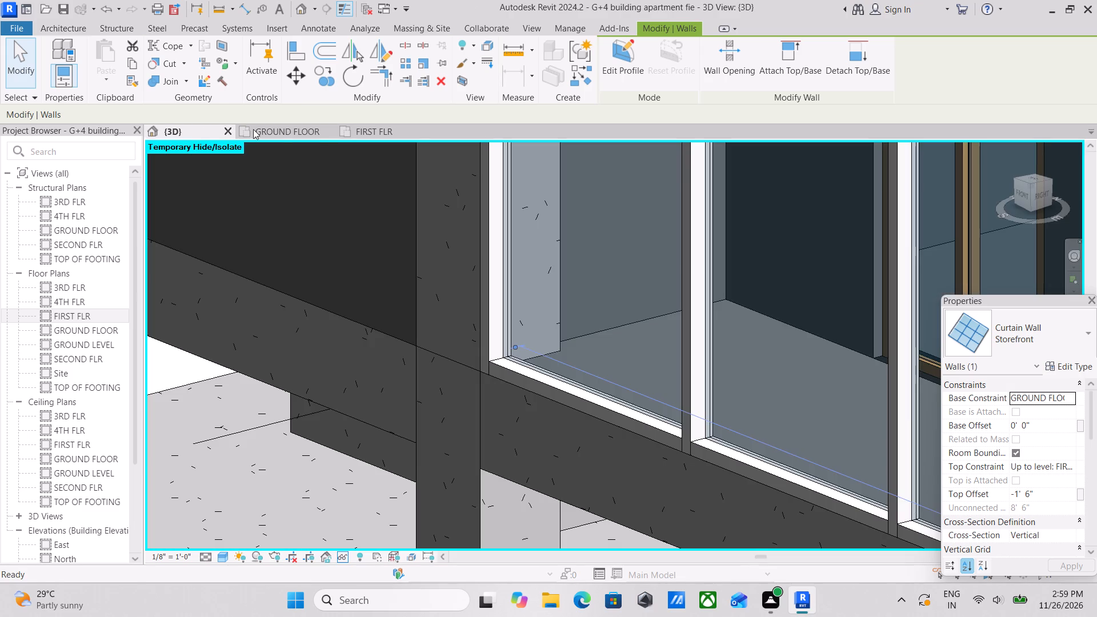
scroll(390, 158, down, 11)
middle_drag(758, 301, 681, 317)
scroll(727, 294, down, 4)
middle_drag(727, 294, 706, 294)
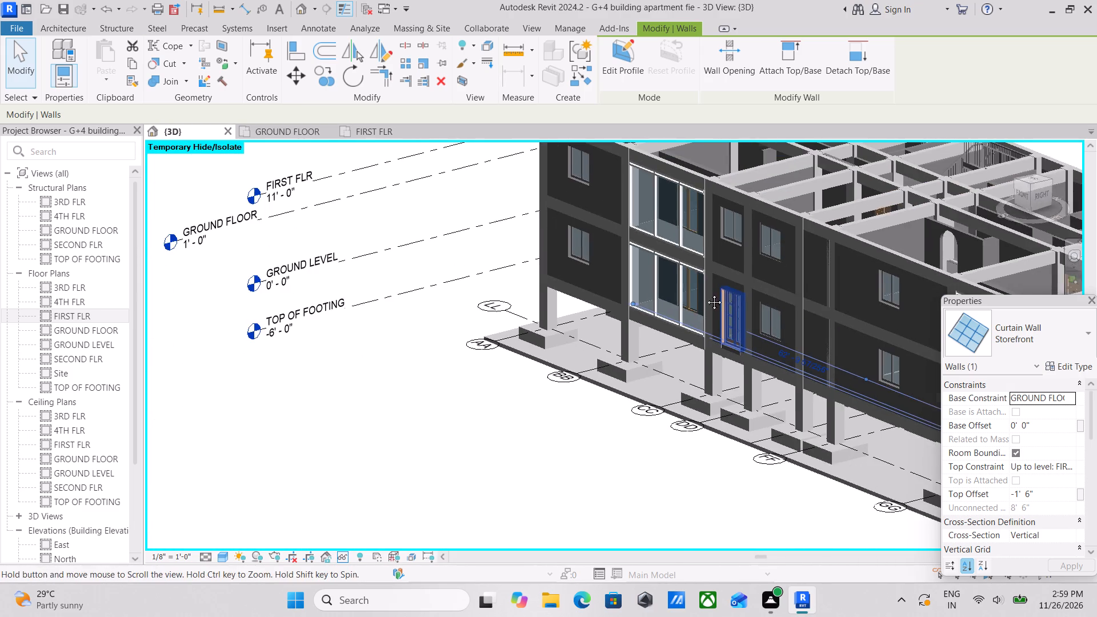
middle_drag(706, 294, 673, 297)
scroll(780, 272, down, 2)
middle_drag(780, 272, 622, 283)
middle_drag(781, 275, 810, 284)
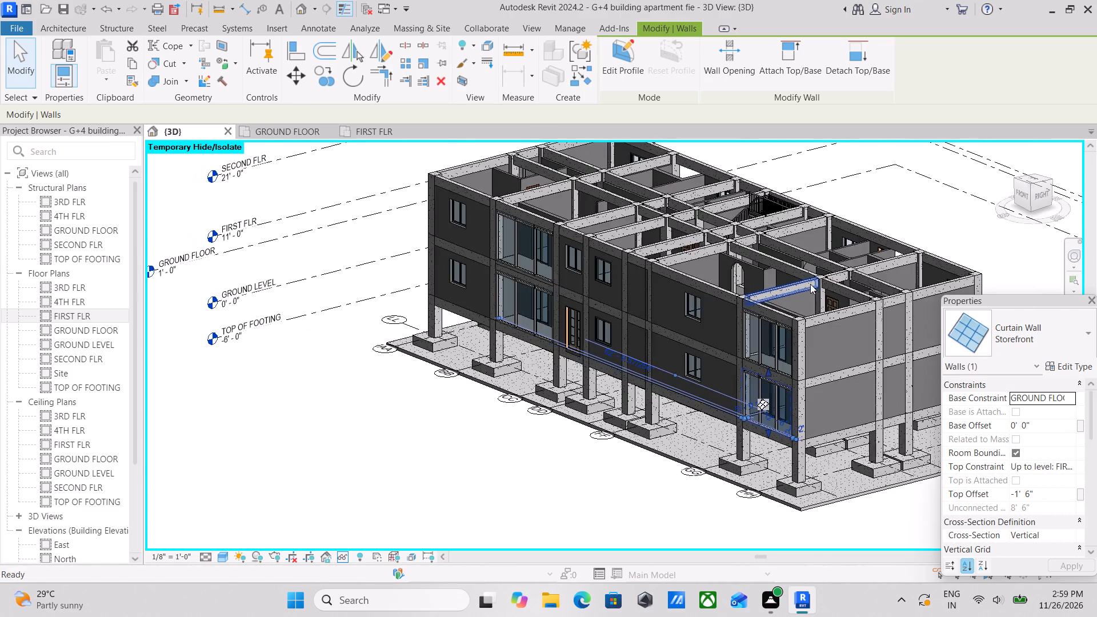
middle_drag(784, 289, 761, 286)
scroll(760, 285, up, 2)
scroll(750, 277, down, 3)
middle_drag(612, 315, 658, 310)
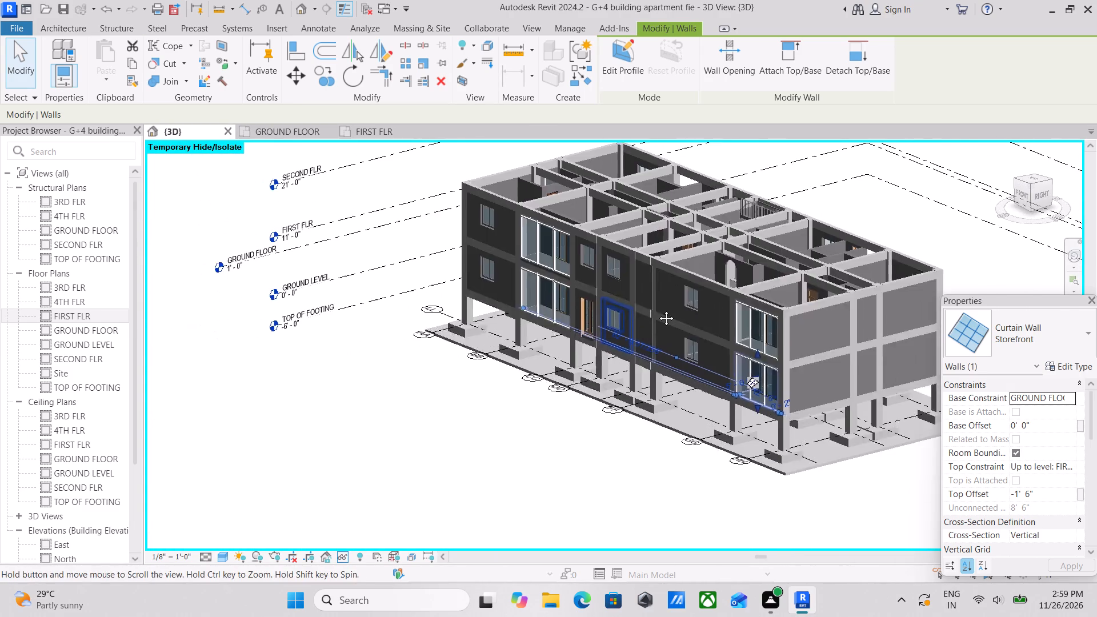
middle_drag(658, 310, 666, 309)
scroll(752, 372, up, 4)
scroll(820, 347, up, 11)
scroll(820, 328, down, 9)
middle_drag(820, 331, 791, 331)
scroll(791, 331, down, 3)
middle_drag(535, 313, 630, 380)
middle_drag(552, 263, 615, 338)
scroll(602, 279, up, 10)
scroll(649, 335, up, 3)
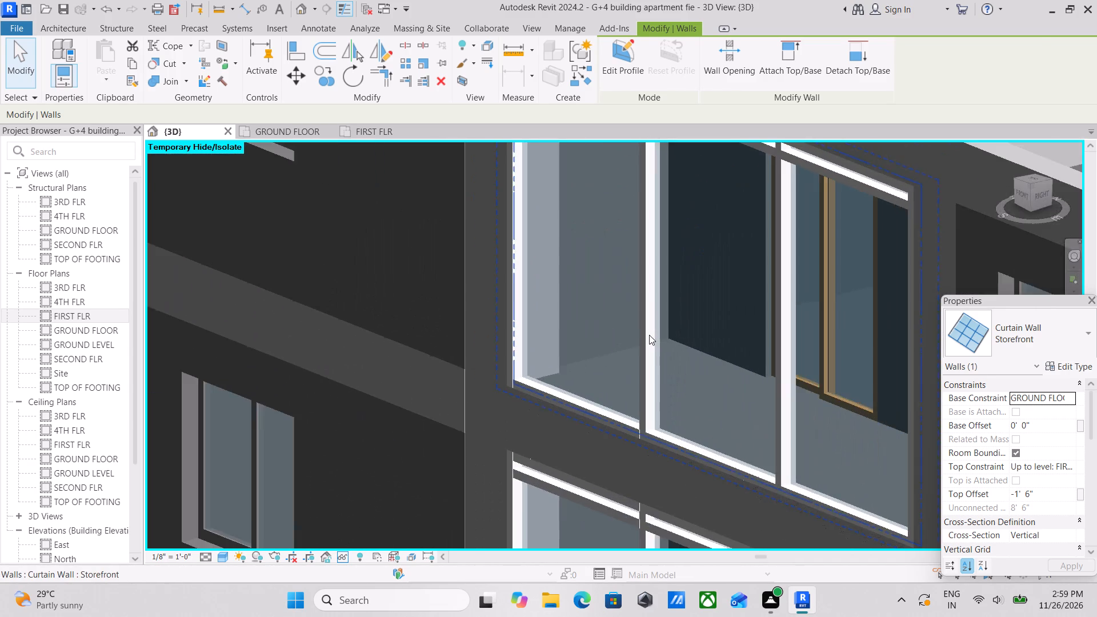
Examine the first-floor front storefront's top corner at the column and beam, including its short 2.5" x 5" rectangular mullion.
scroll(649, 335, down, 1)
middle_drag(649, 336, 654, 418)
middle_drag(537, 236, 553, 405)
scroll(521, 293, up, 10)
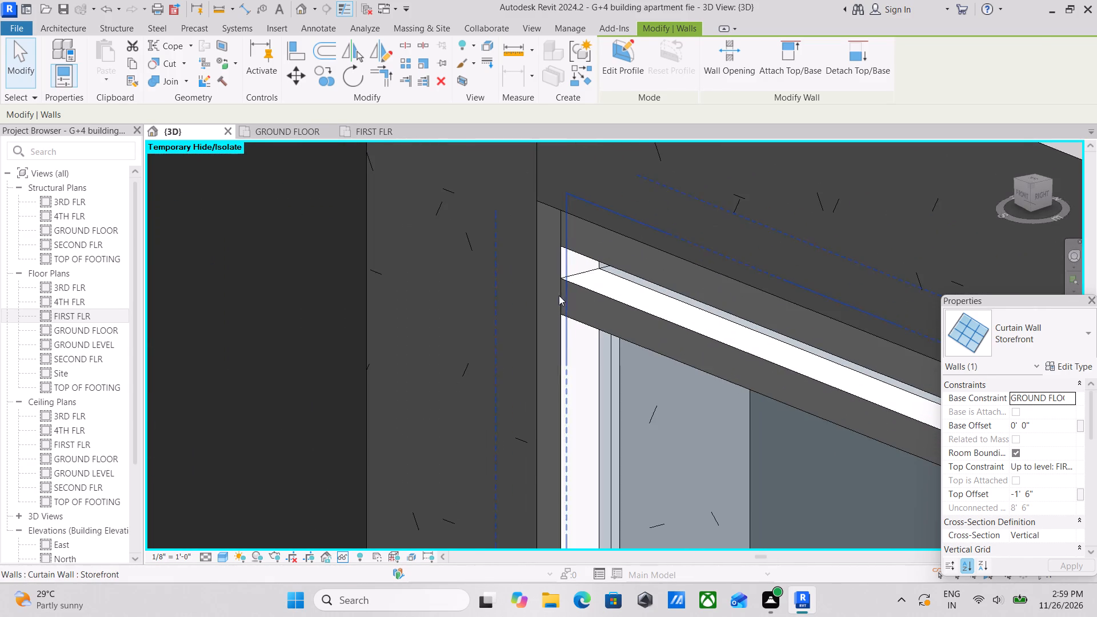
scroll(562, 259, up, 6)
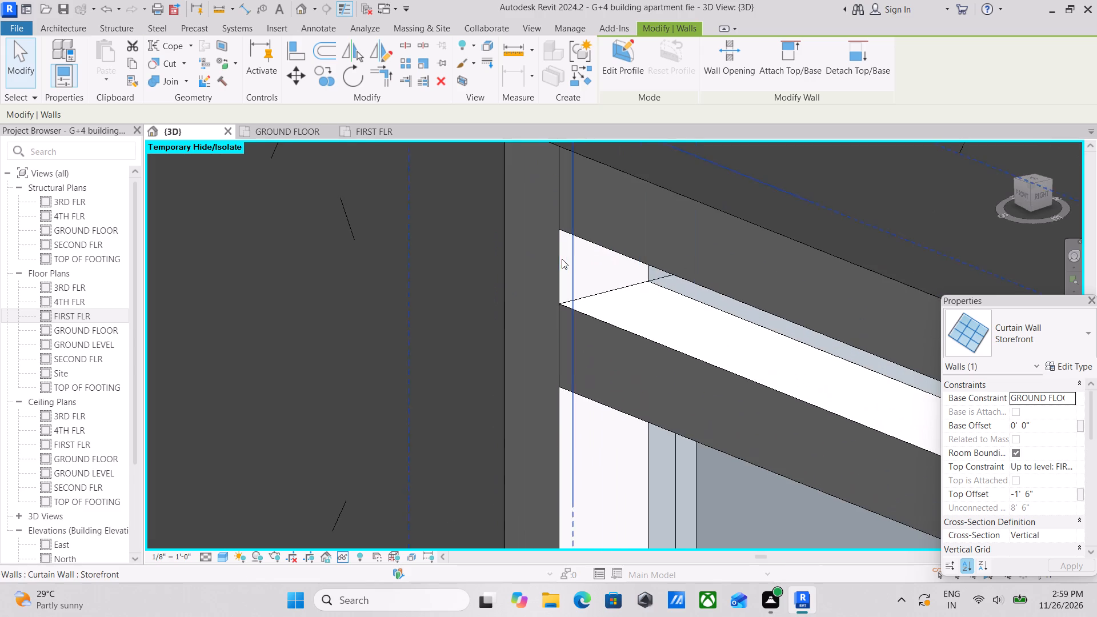
key(Tab)
key(Tab)
key(Tab)
key(Tab)
key(Tab)
key(Tab)
key(Tab)
key(Tab)
key(Tab)
key(Tab)
key(Tab)
key(Tab)
key(Tab)
key(Tab)
key(Tab)
key(Tab)
key(Tab)
key(Tab)
key(Tab)
key(Tab)
click(562, 223)
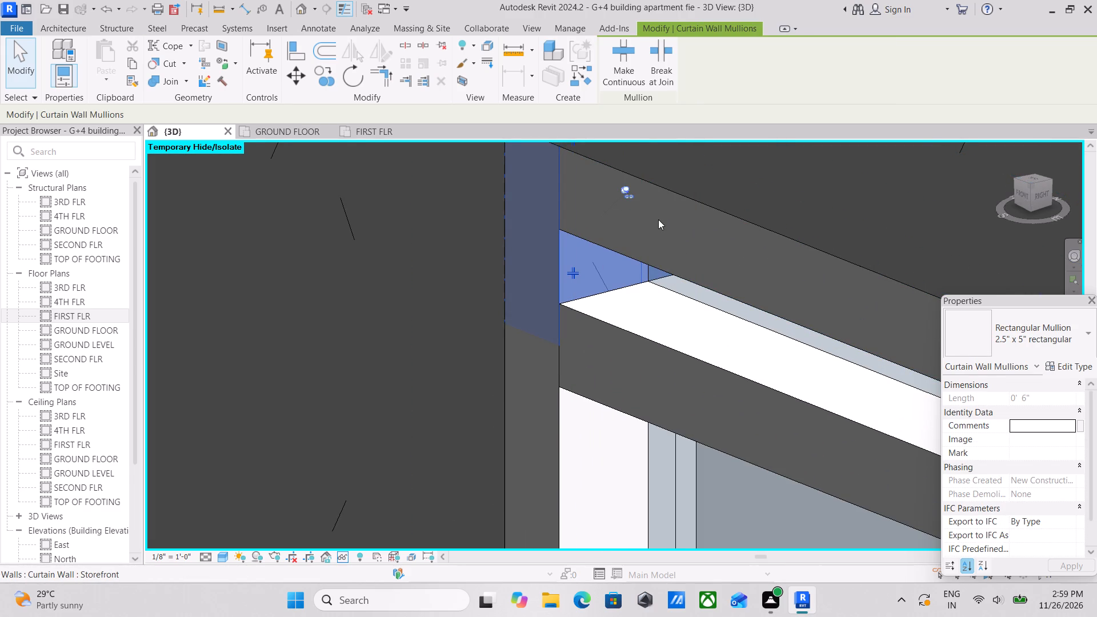
scroll(661, 291, down, 3)
middle_drag(660, 291, 353, 225)
scroll(441, 249, down, 6)
middle_drag(535, 301, 474, 235)
scroll(574, 320, down, 2)
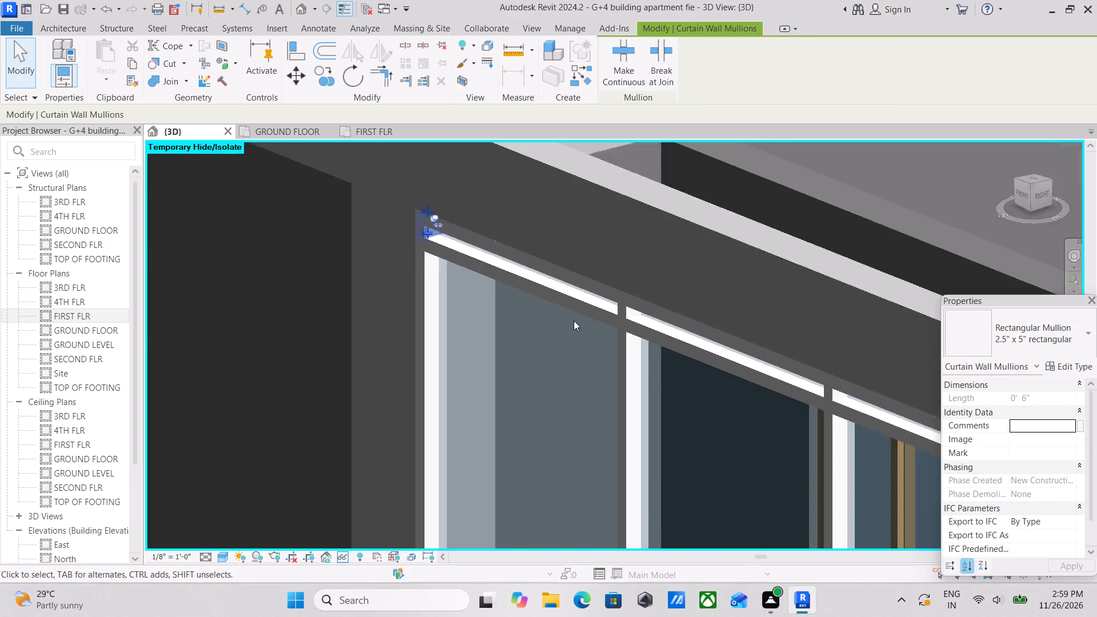
scroll(574, 320, down, 9)
middle_drag(671, 333, 588, 239)
scroll(683, 411, down, 2)
middle_drag(688, 421, 751, 478)
key(Escape)
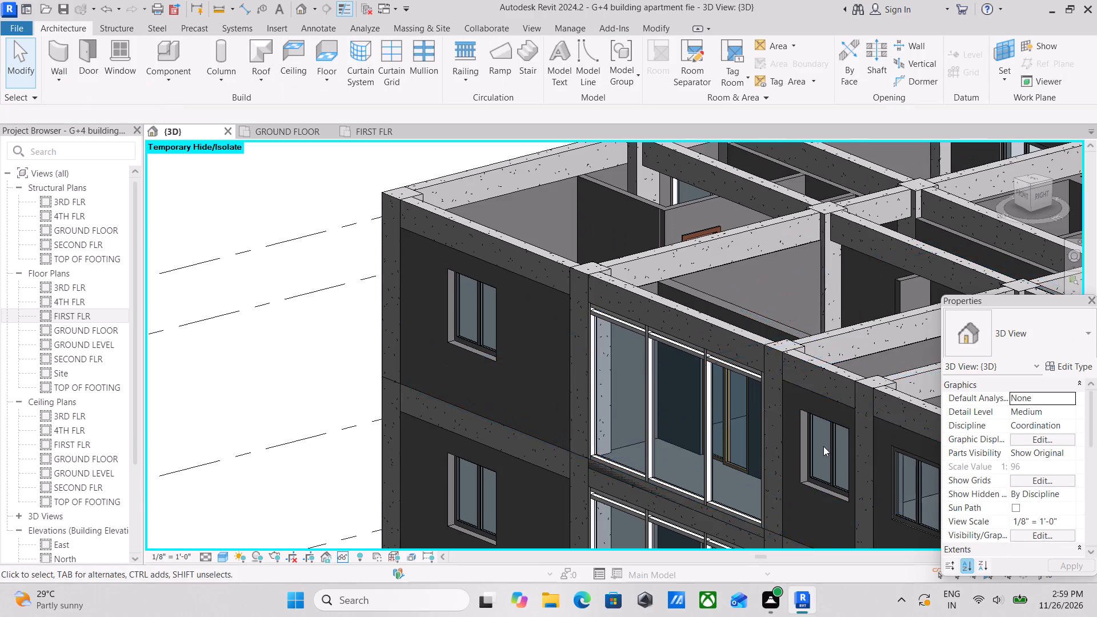
Review the front facade in 3D toward the corner balcony storefronts on both floors.
middle_drag(815, 437, 627, 261)
scroll(794, 415, down, 1)
scroll(699, 366, down, 2)
middle_drag(699, 366, 518, 245)
scroll(791, 390, down, 1)
middle_drag(789, 390, 698, 358)
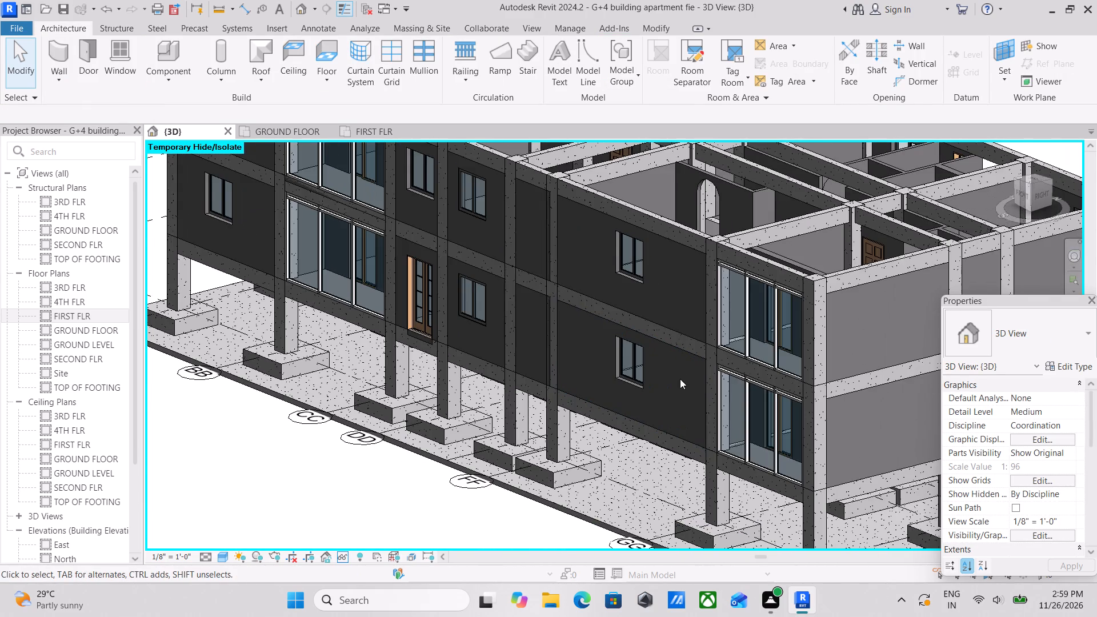
Unpin the upper horizontal mullion at the column end of the first-floor balcony storefront.
shift+middle_drag(674, 379, 795, 330)
middle_drag(655, 318, 652, 438)
shift+middle_drag(748, 359, 833, 399)
middle_drag(767, 360, 360, 329)
shift+middle_drag(474, 355, 505, 364)
scroll(640, 387, up, 3)
scroll(686, 364, up, 2)
middle_drag(695, 362, 698, 399)
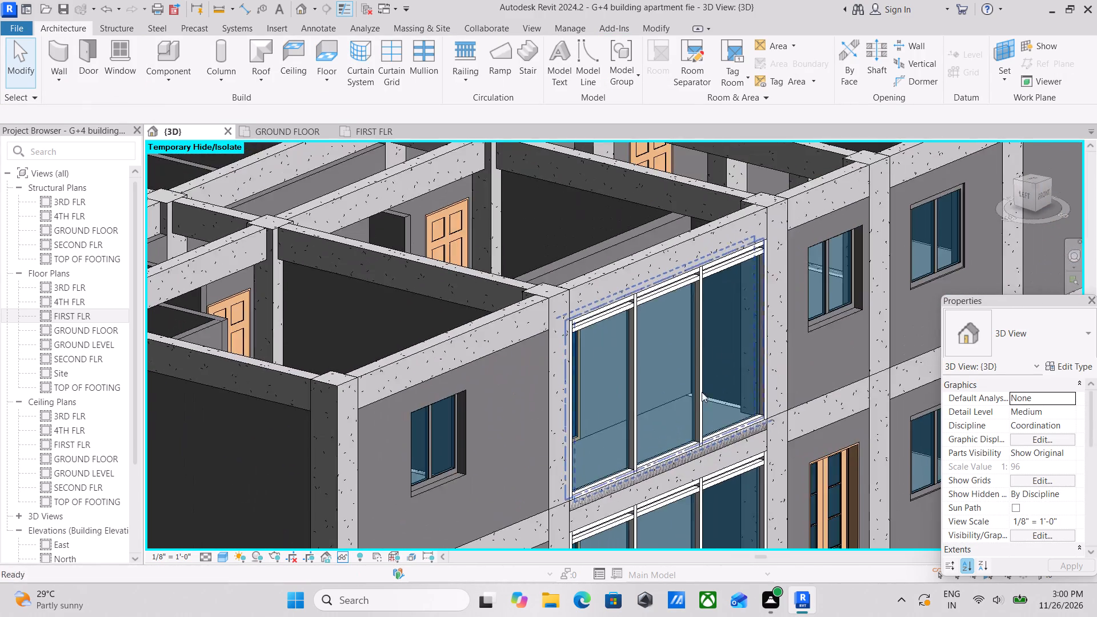
scroll(719, 295, up, 16)
middle_drag(765, 206, 733, 392)
scroll(733, 392, up, 1)
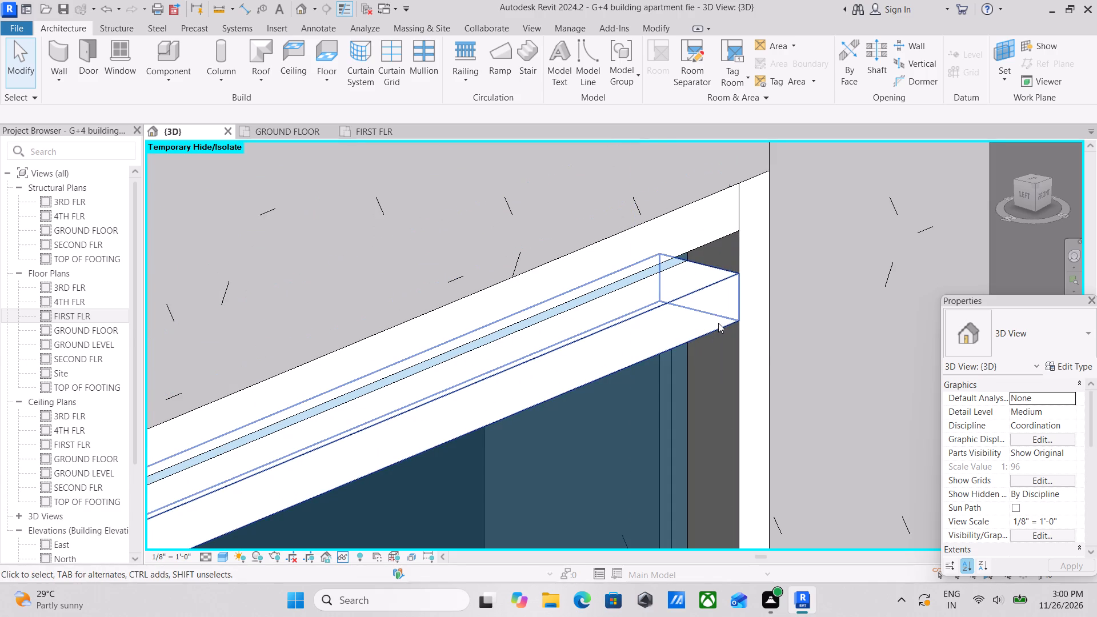
click(718, 323)
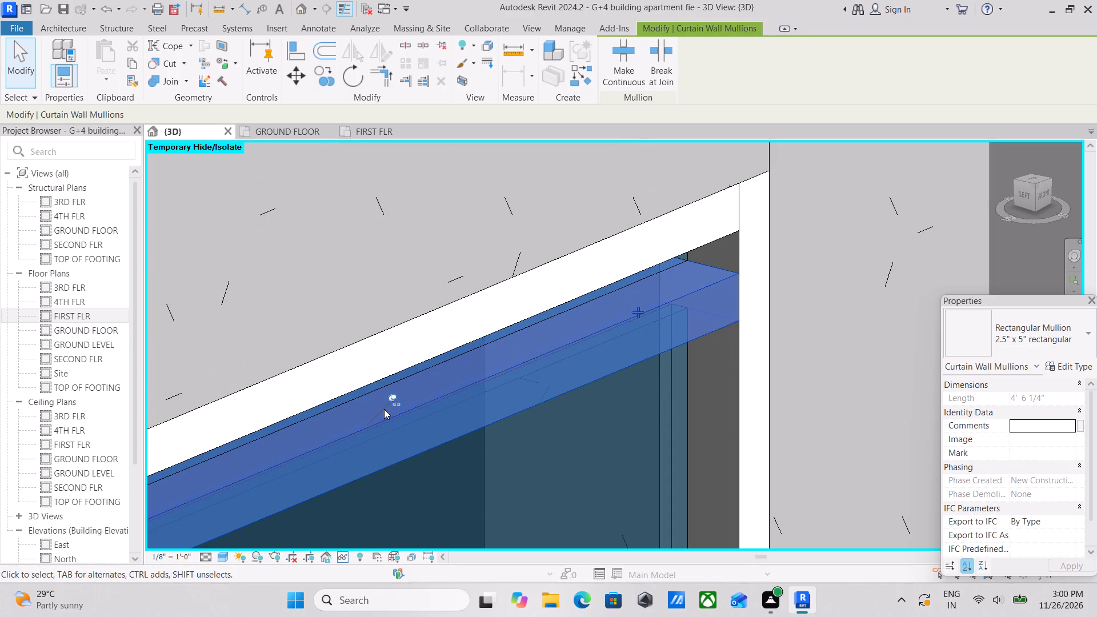
click(391, 401)
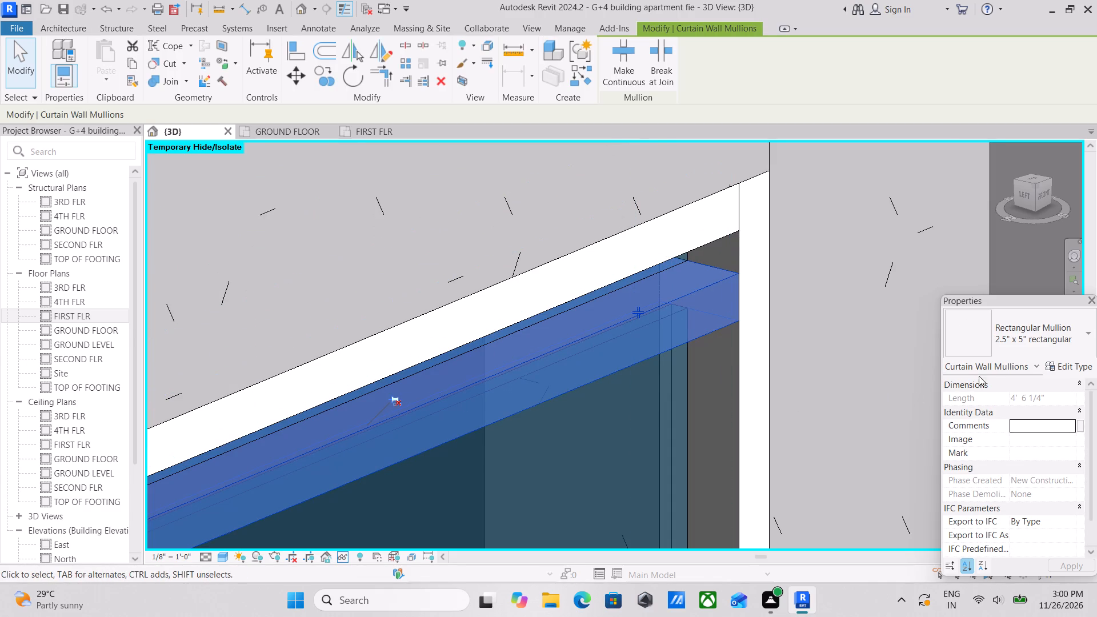
Create a new project material from the material setting of the 2.5" x 5" rectangular mullion type.
click(1072, 364)
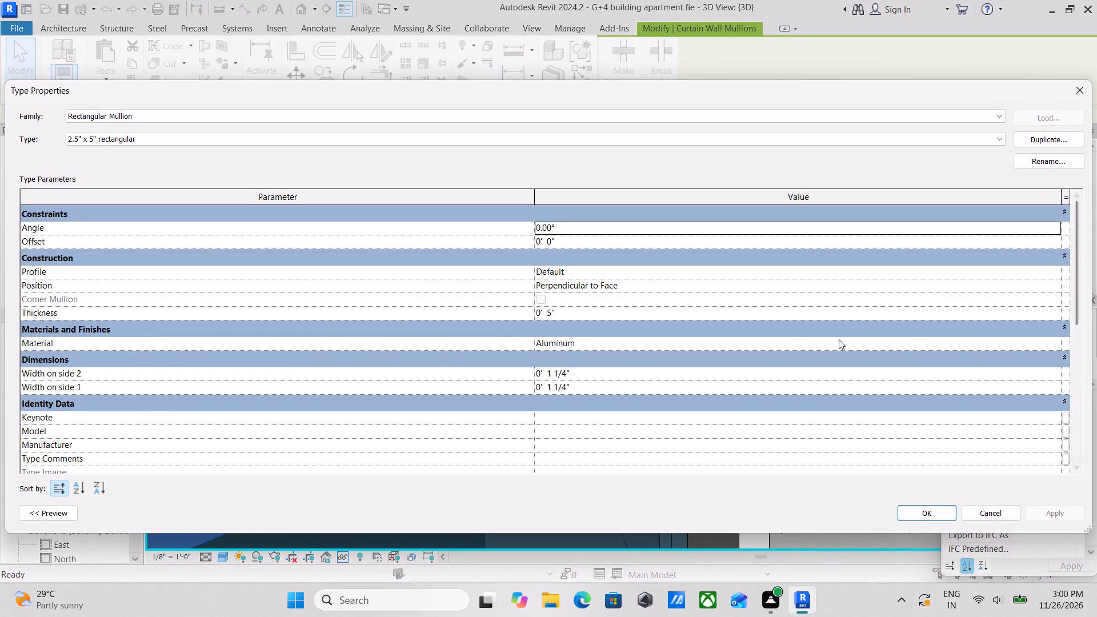
click(1055, 342)
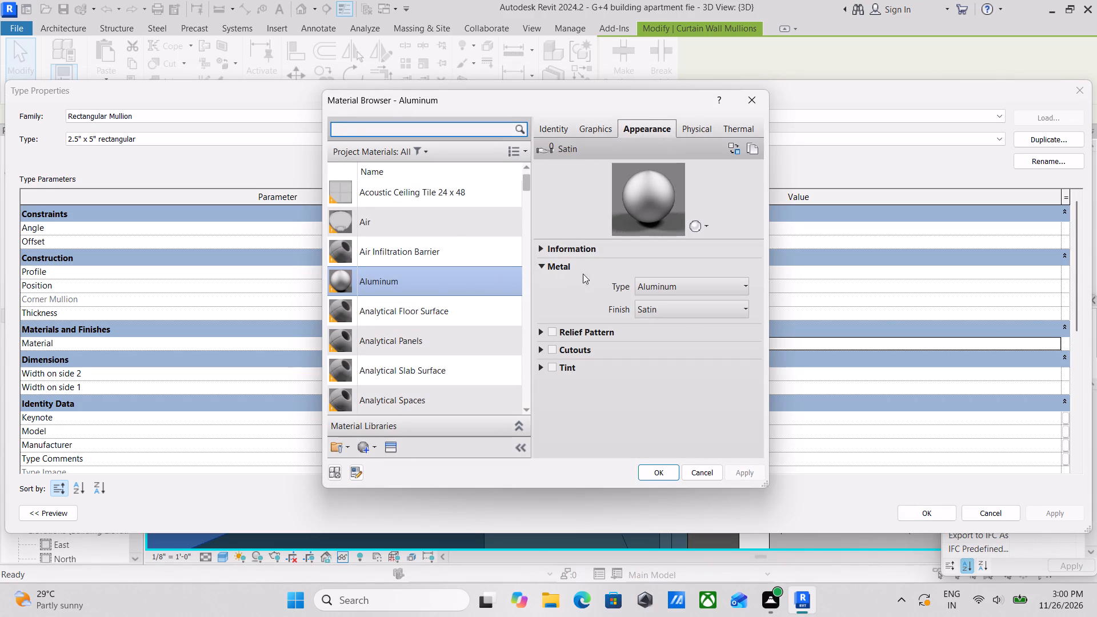
click(696, 284)
click(696, 284)
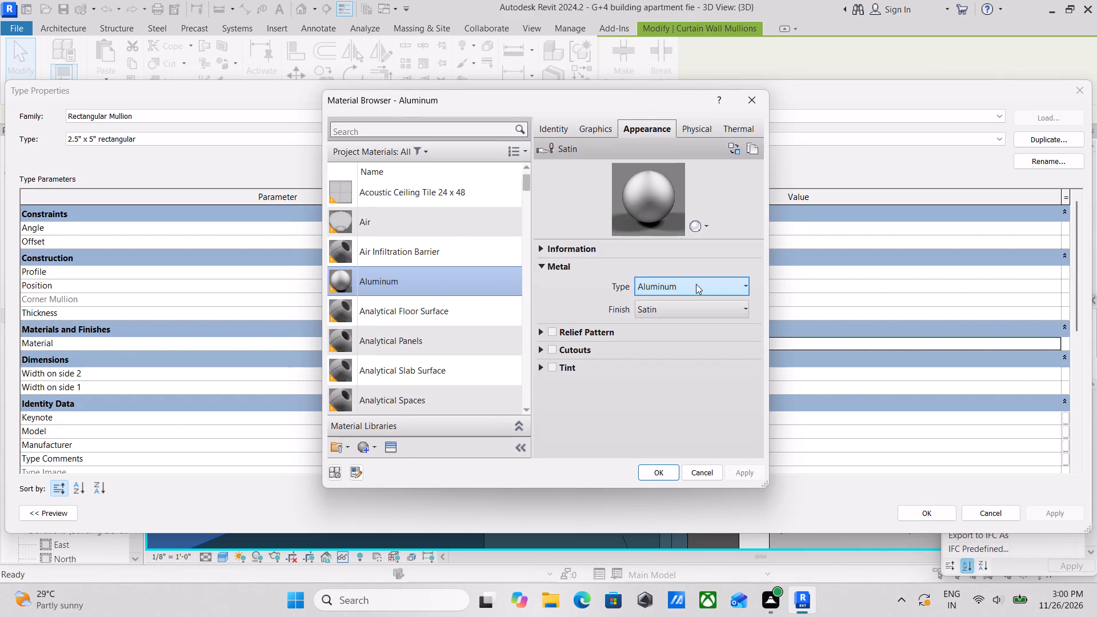
click(362, 450)
click(368, 459)
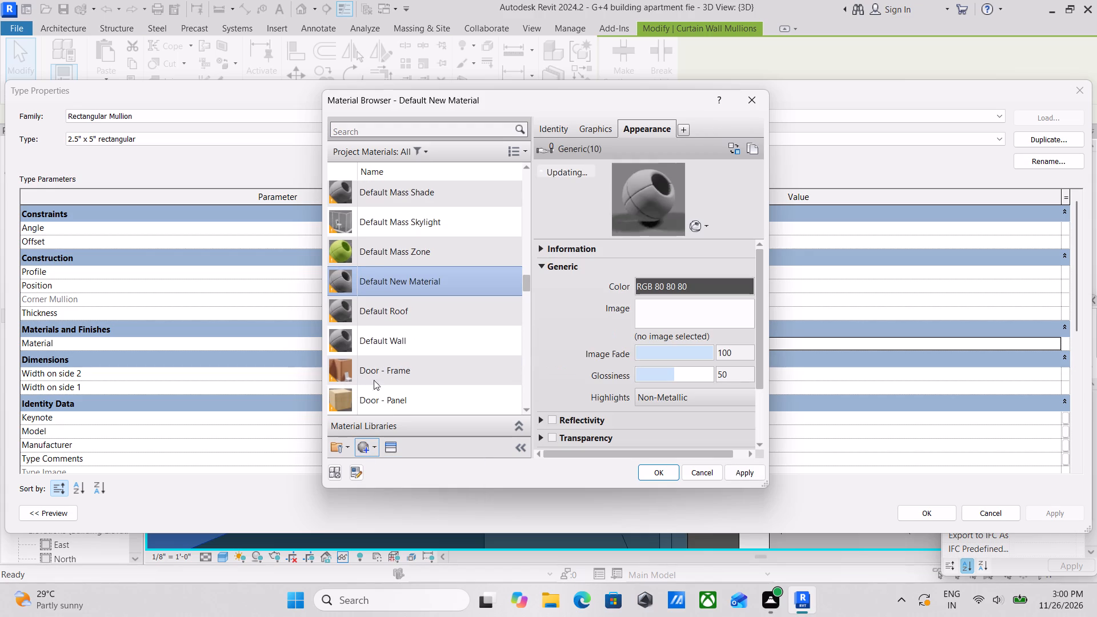
Rename the new material as WINDOW FRAMING.
right_click(371, 283)
click(409, 335)
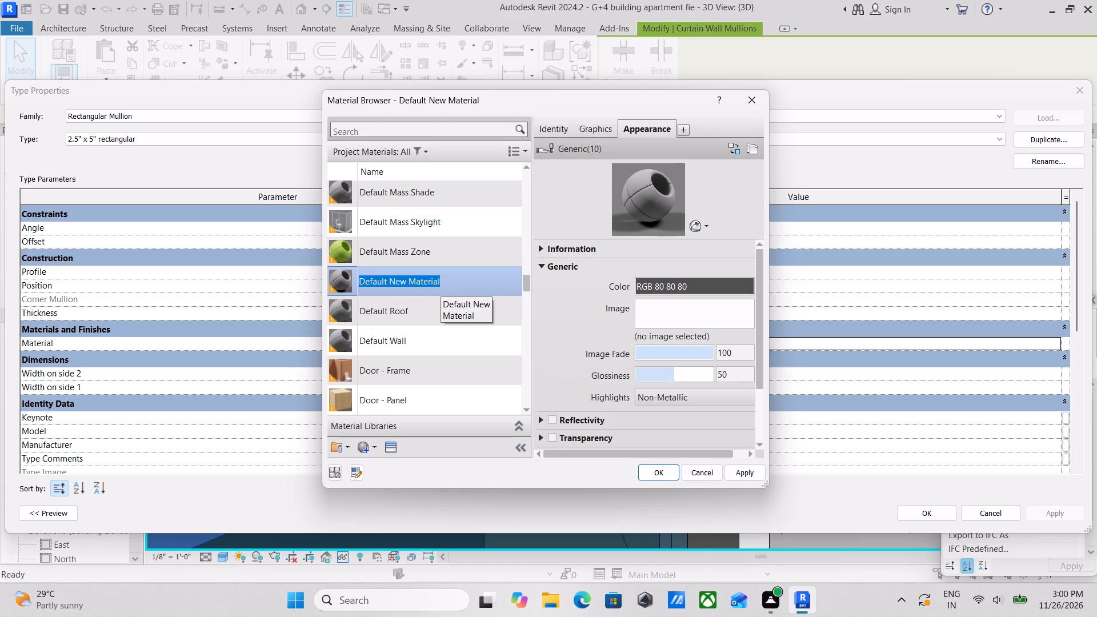
text(black)
key(space)
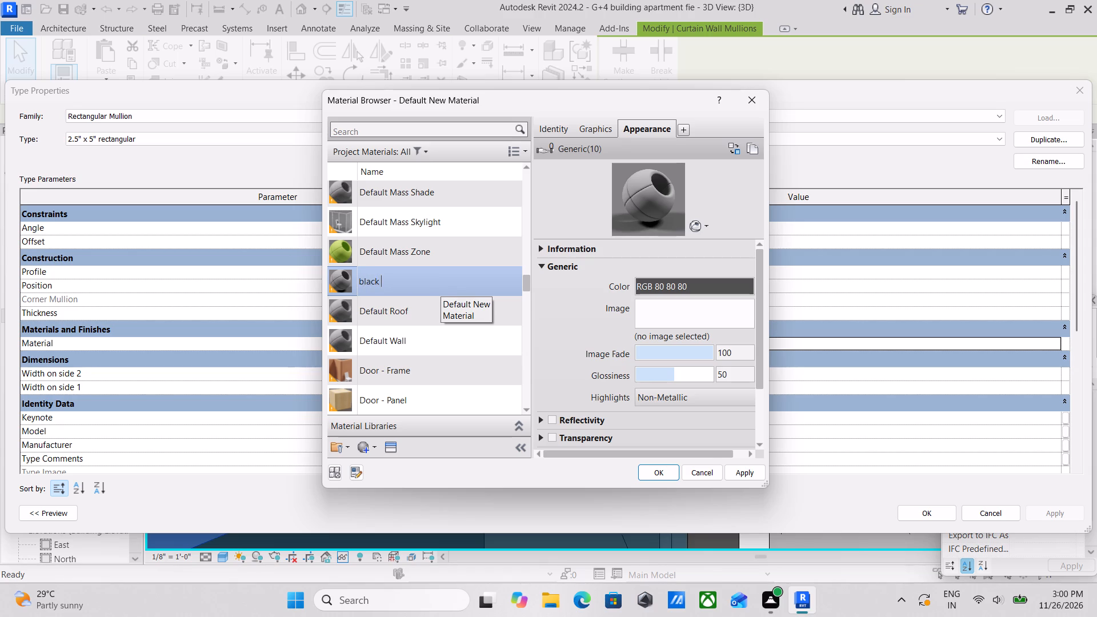
key(BackSpace)
key(BackSpace)
key(BackSpace)
key(BackSpace)
key(BackSpace)
key(BackSpace)
text(window framing)
key(space)
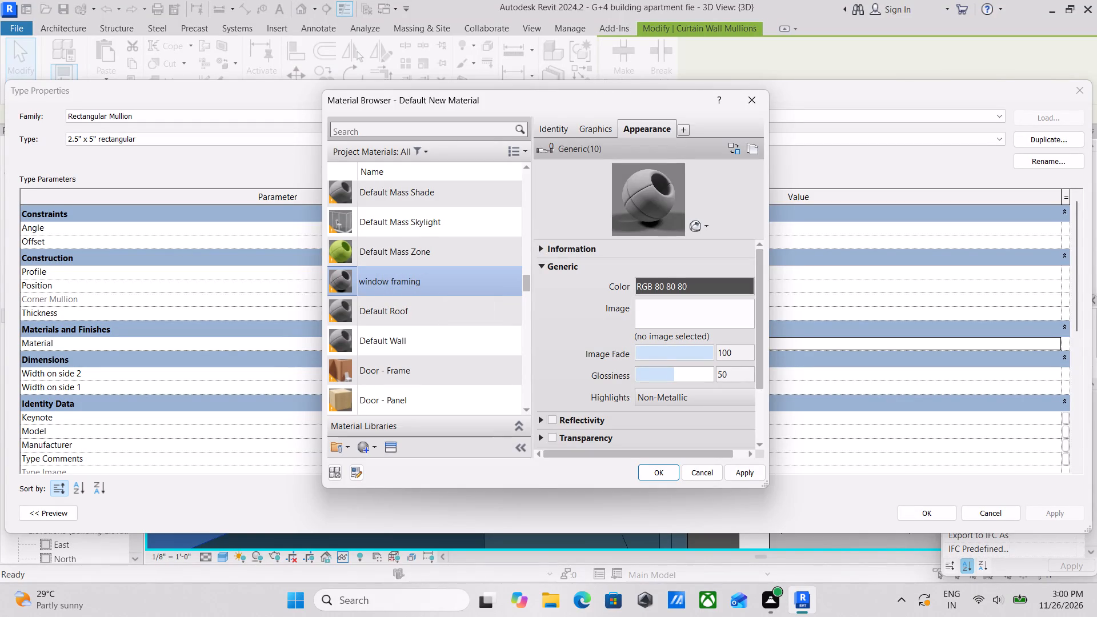
text(black)
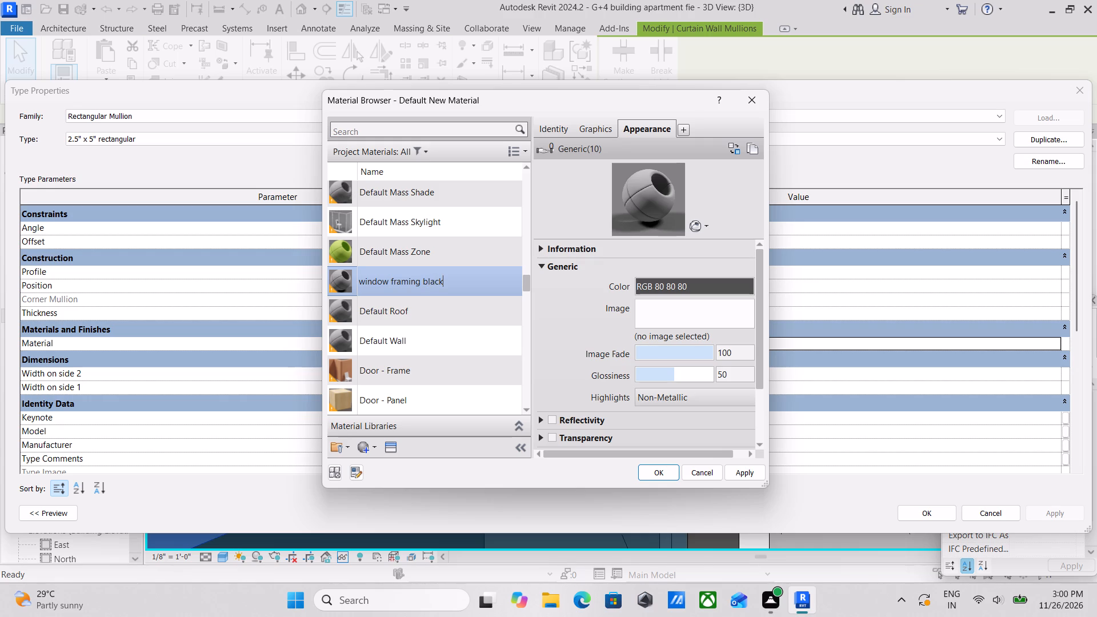
key(BackSpace)
key(BackSpace)
key(BackSpace)
key(BackSpace)
key(BackSpace)
key(BackSpace)
key(BackSpace)
key(BackSpace)
key(BackSpace)
key(BackSpace)
key(BackSpace)
key(BackSpace)
key(BackSpace)
key(BackSpace)
key(BackSpace)
key(BackSpace)
key(BackSpace)
key(BackSpace)
key(BackSpace)
key(BackSpace)
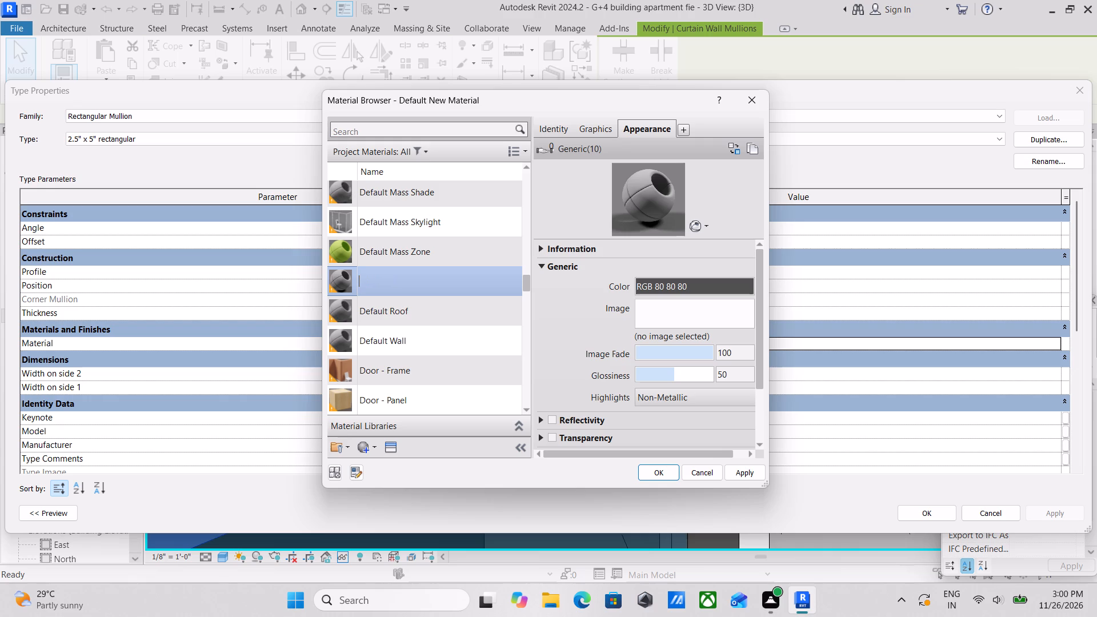
text(WINDOW FRAMING)
key(space)
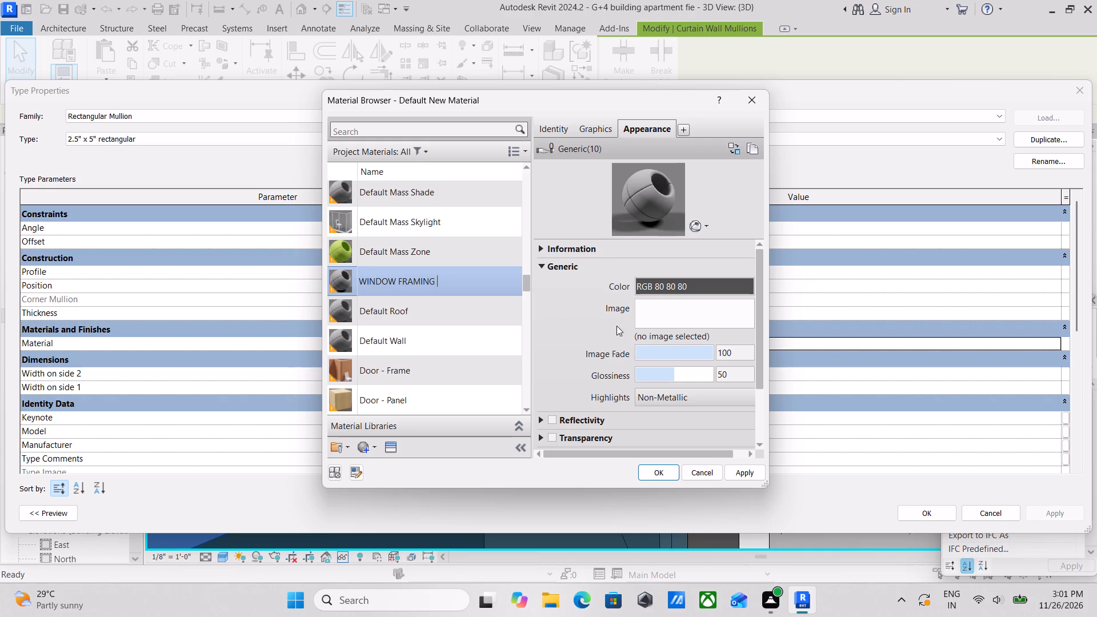
Compare the dark grey RAL DESIGN shades and set the WINDOW FRAMING appearance color to RAL 000 30 00.
click(677, 283)
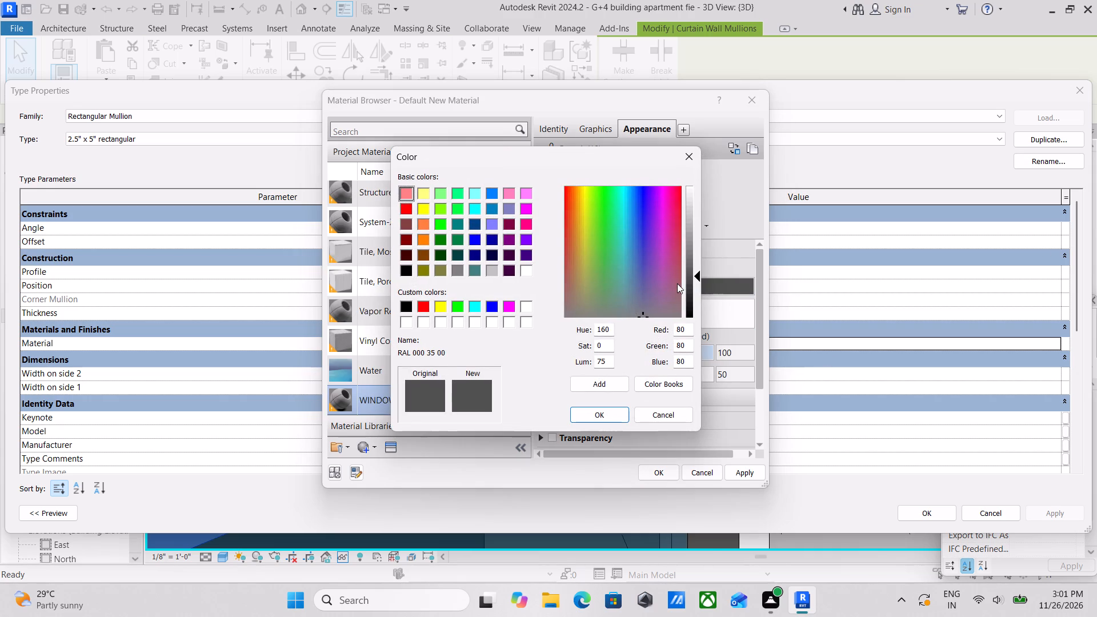
click(675, 387)
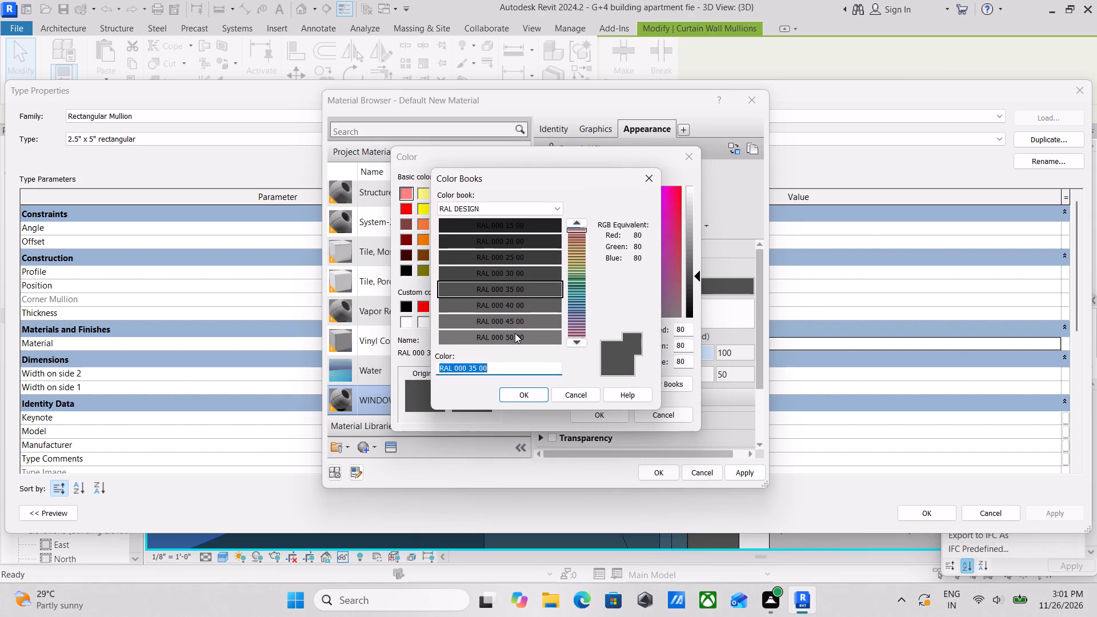
click(515, 333)
click(515, 317)
click(517, 305)
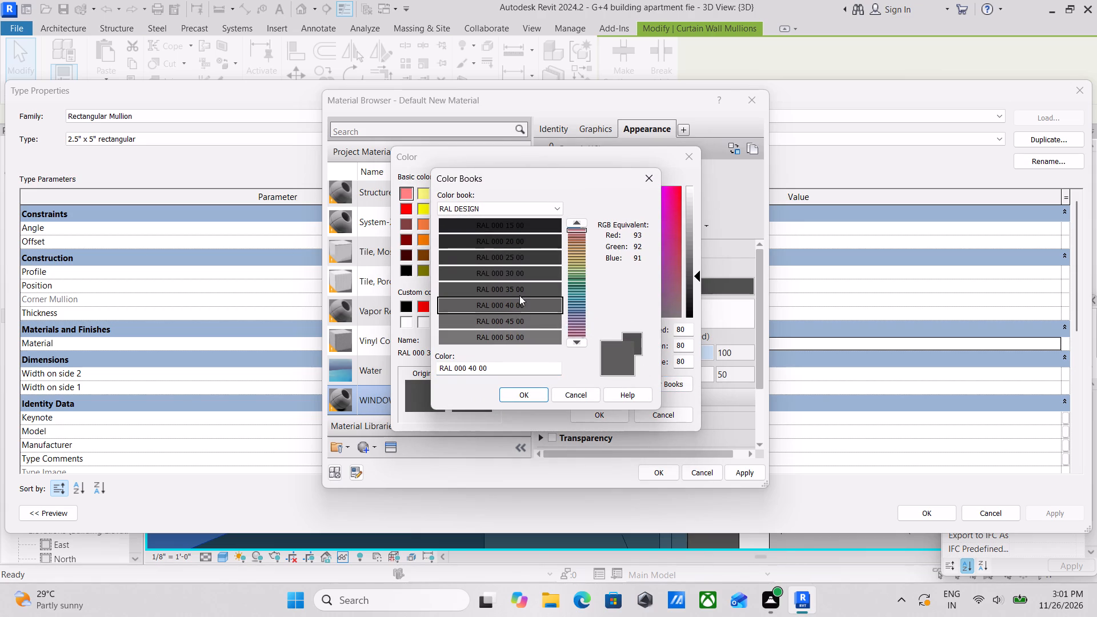
click(519, 294)
click(518, 276)
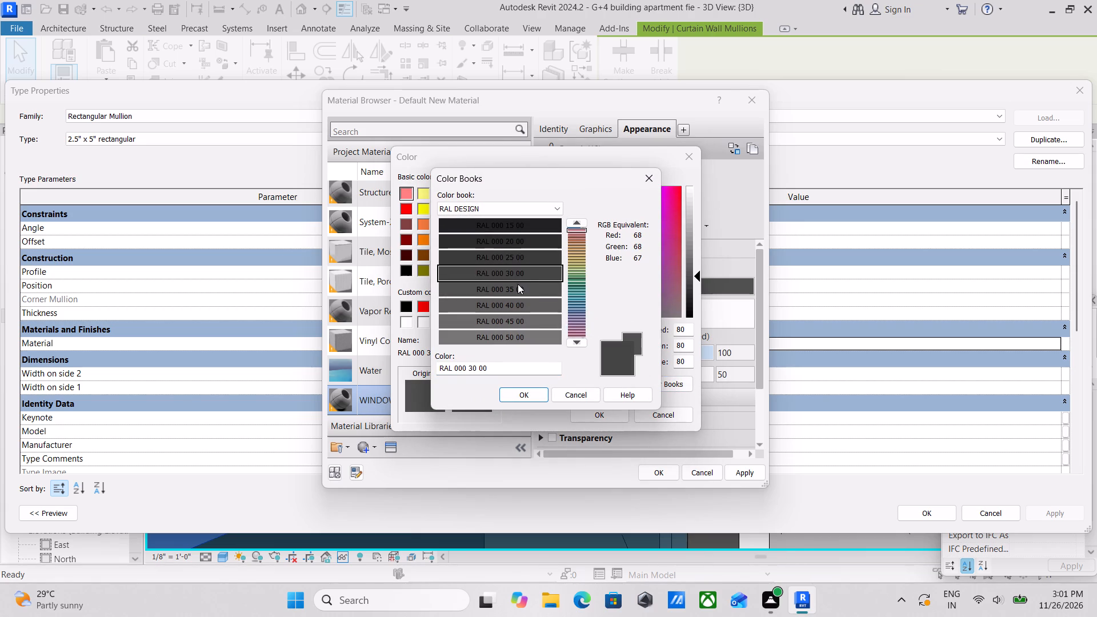
click(517, 288)
click(516, 270)
click(516, 291)
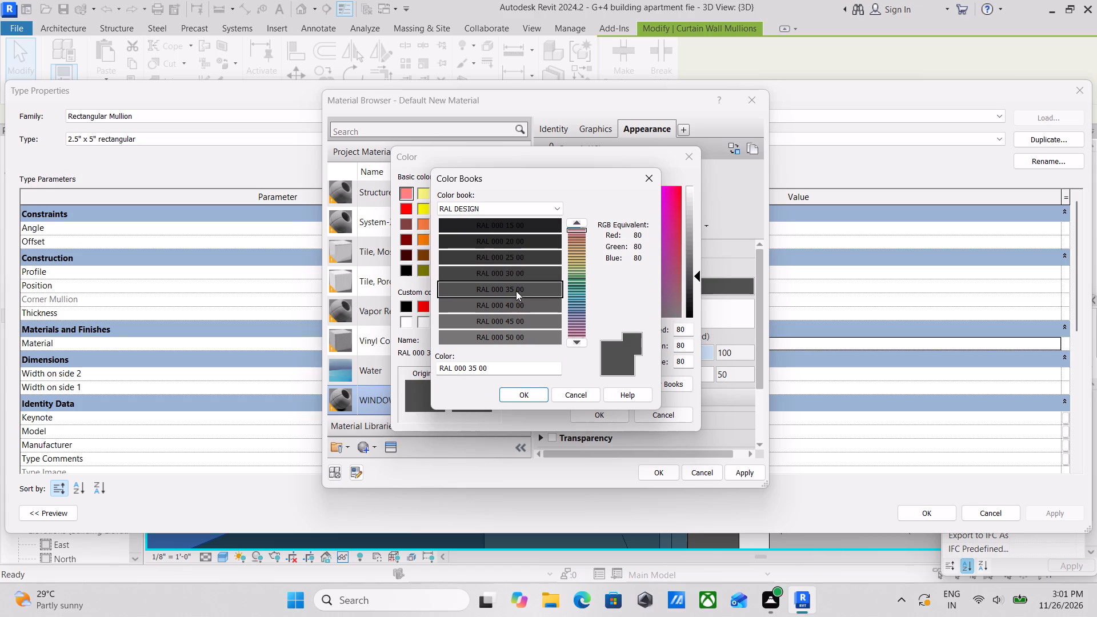
click(518, 303)
click(522, 286)
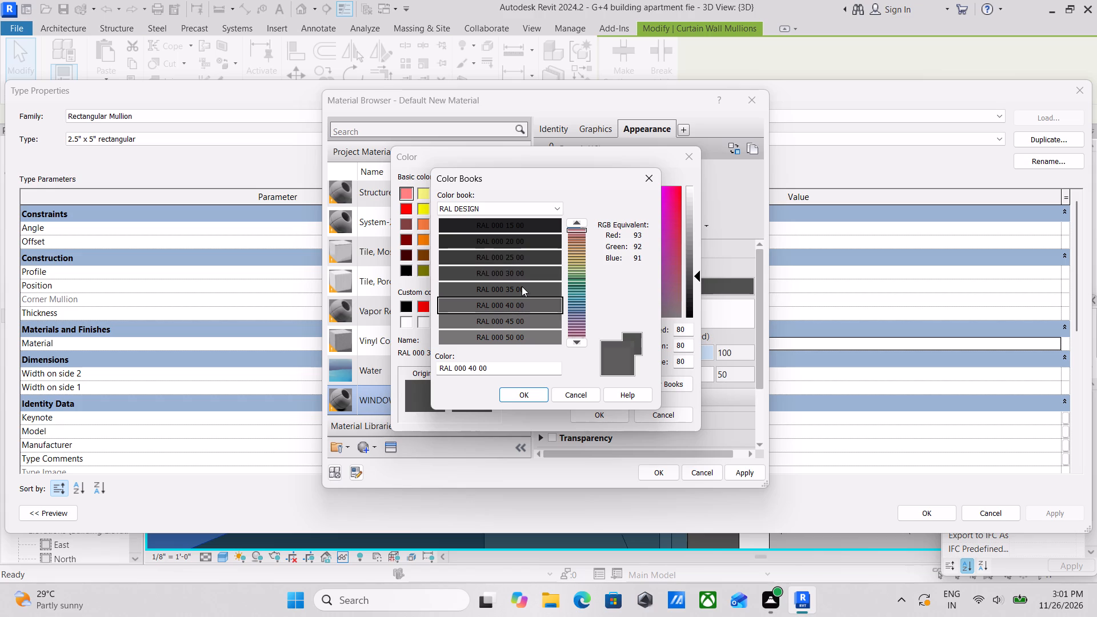
click(527, 264)
click(526, 269)
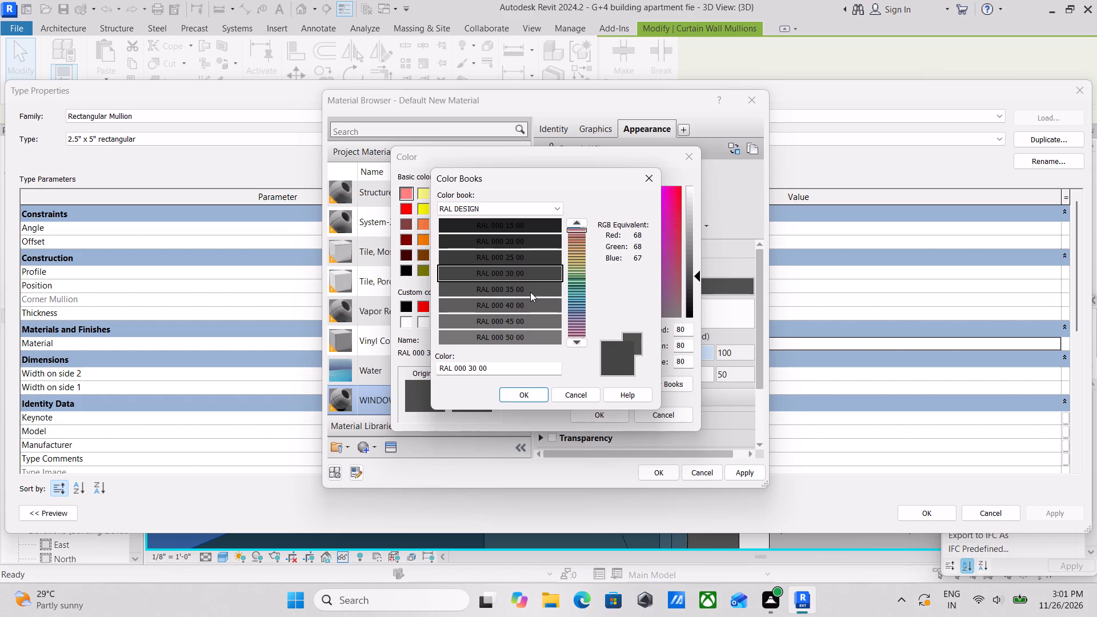
click(527, 323)
click(522, 336)
click(516, 314)
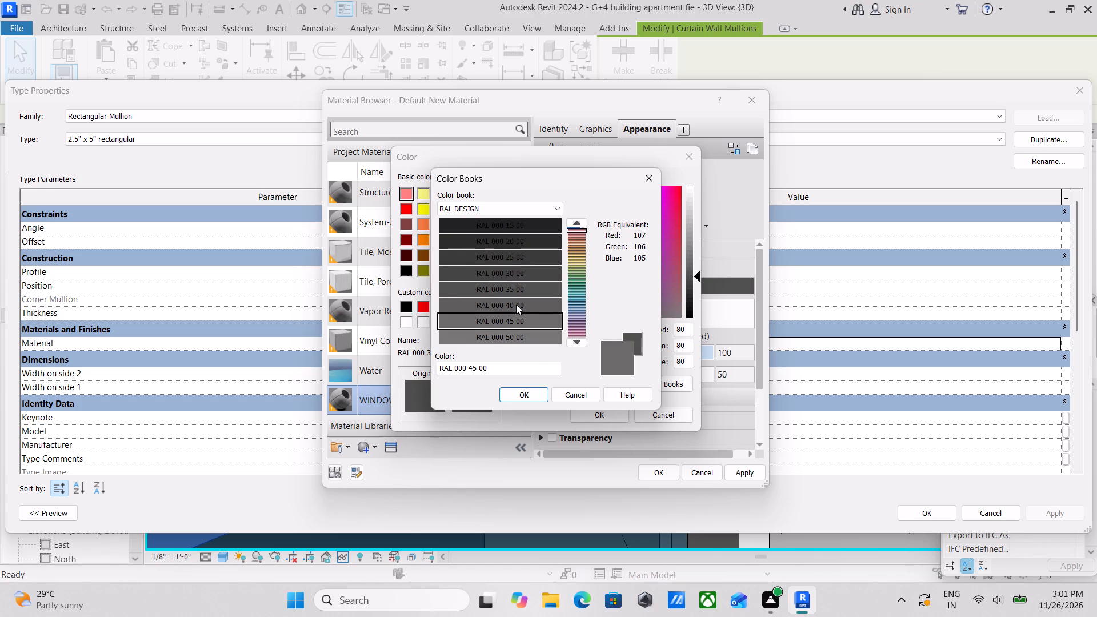
click(516, 301)
click(520, 279)
click(520, 262)
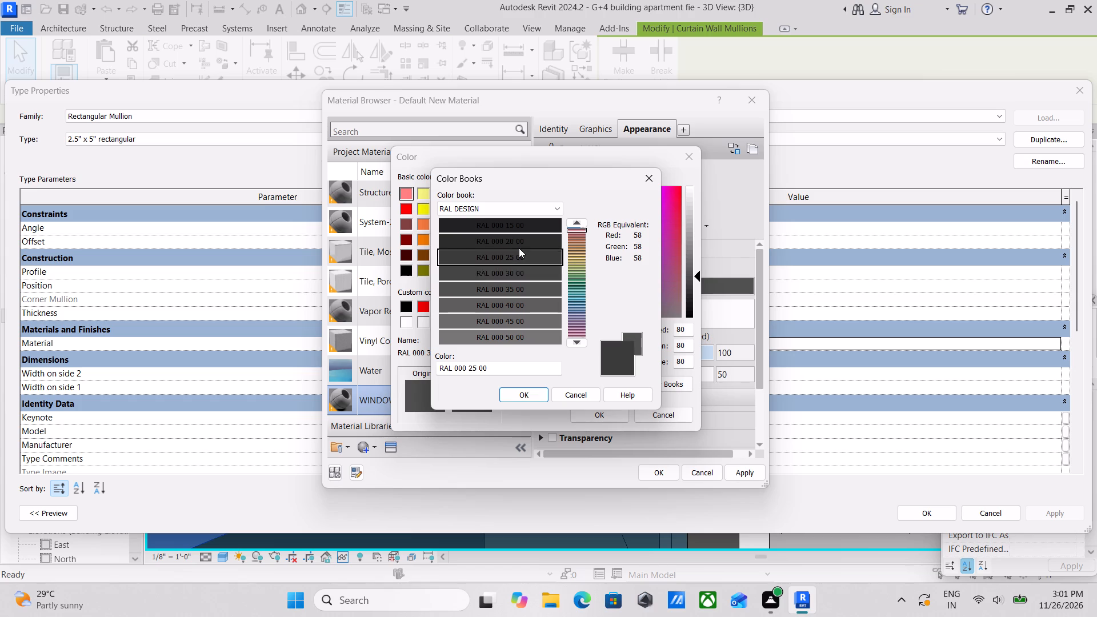
click(519, 247)
click(523, 227)
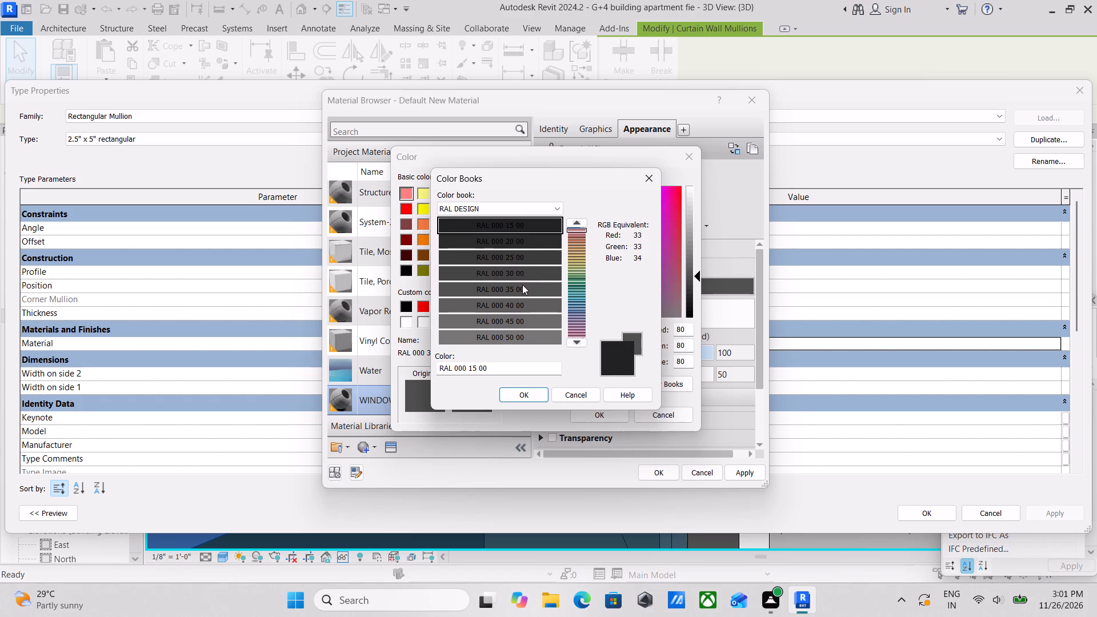
click(522, 285)
click(522, 303)
click(521, 287)
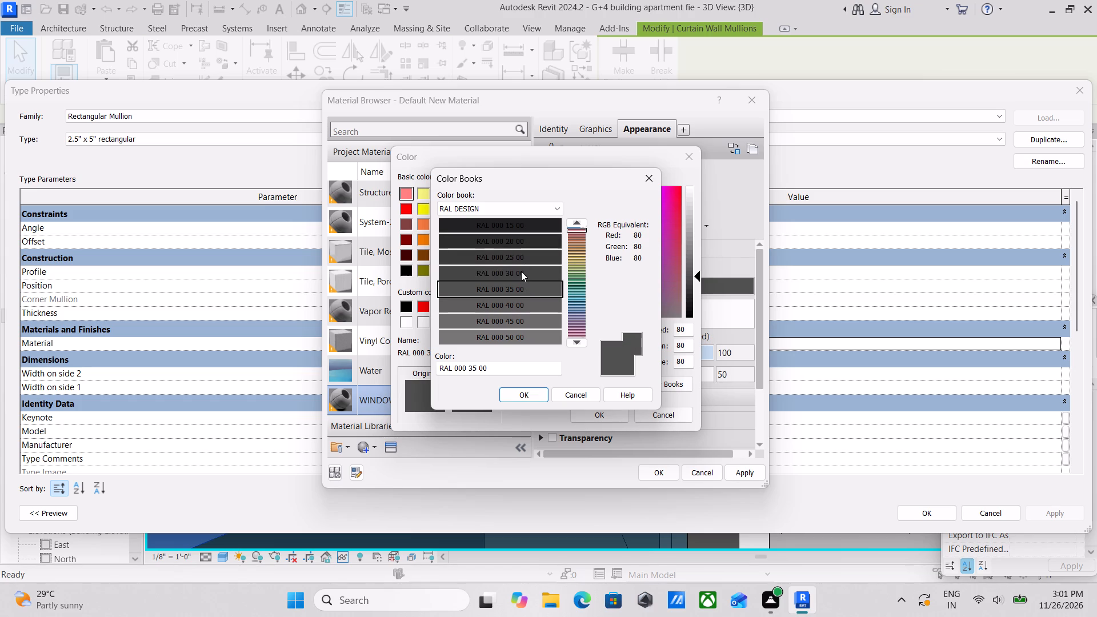
click(521, 271)
click(522, 290)
click(517, 308)
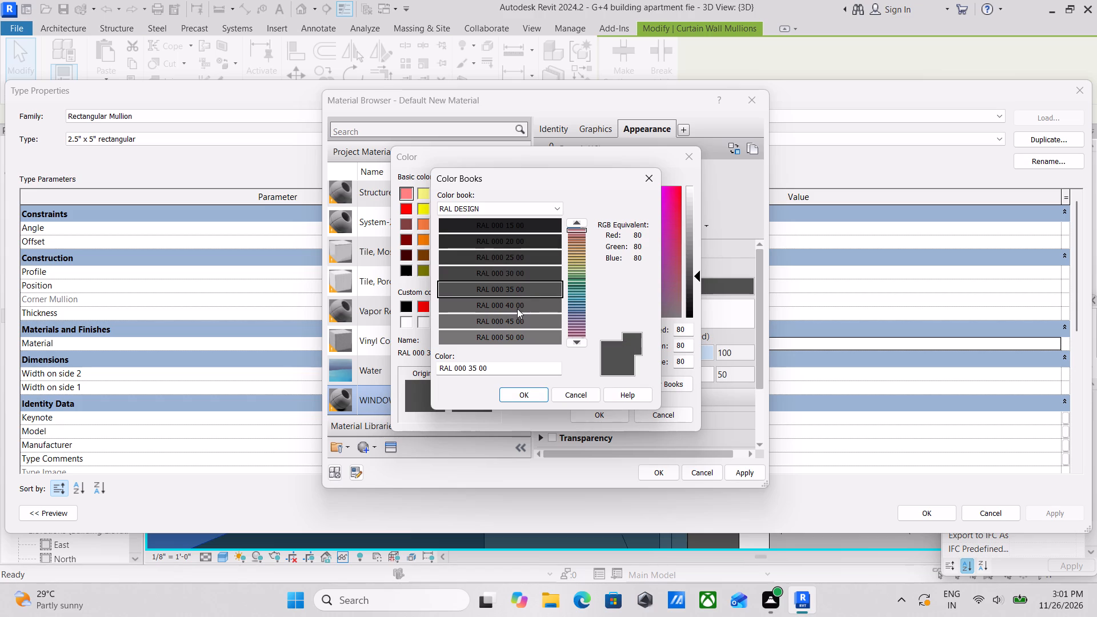
click(518, 320)
click(518, 336)
click(511, 322)
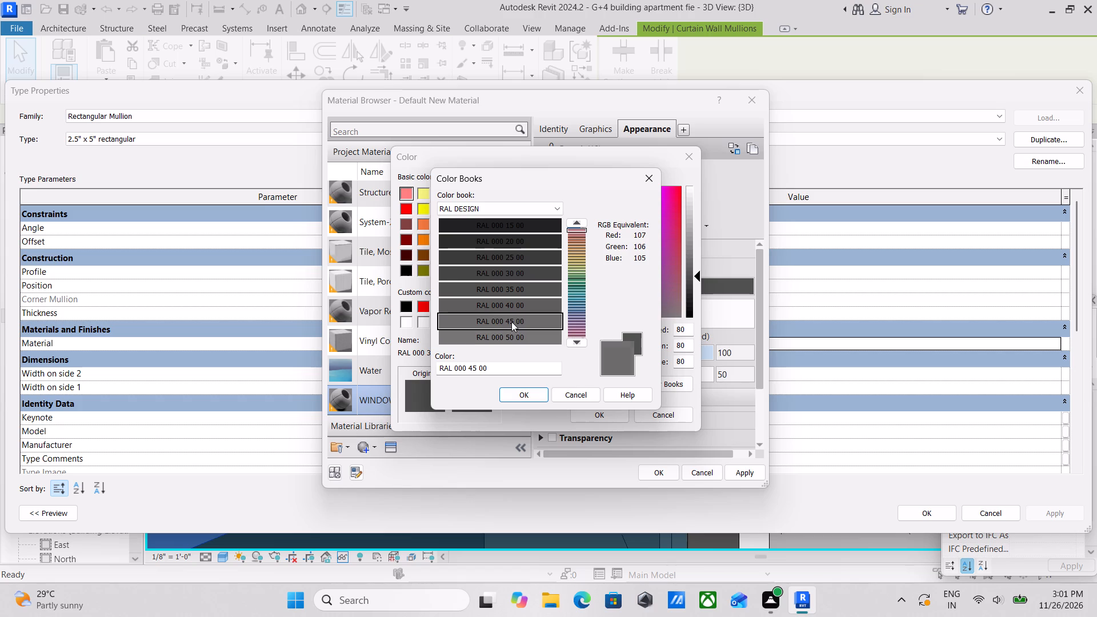
click(512, 308)
click(511, 291)
click(512, 270)
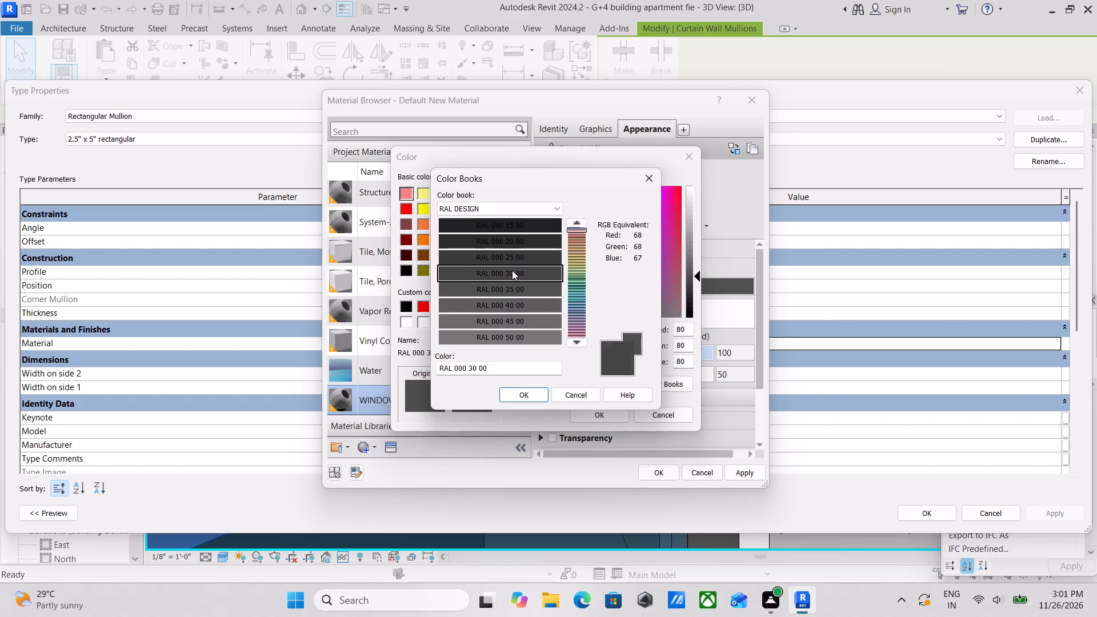
click(522, 392)
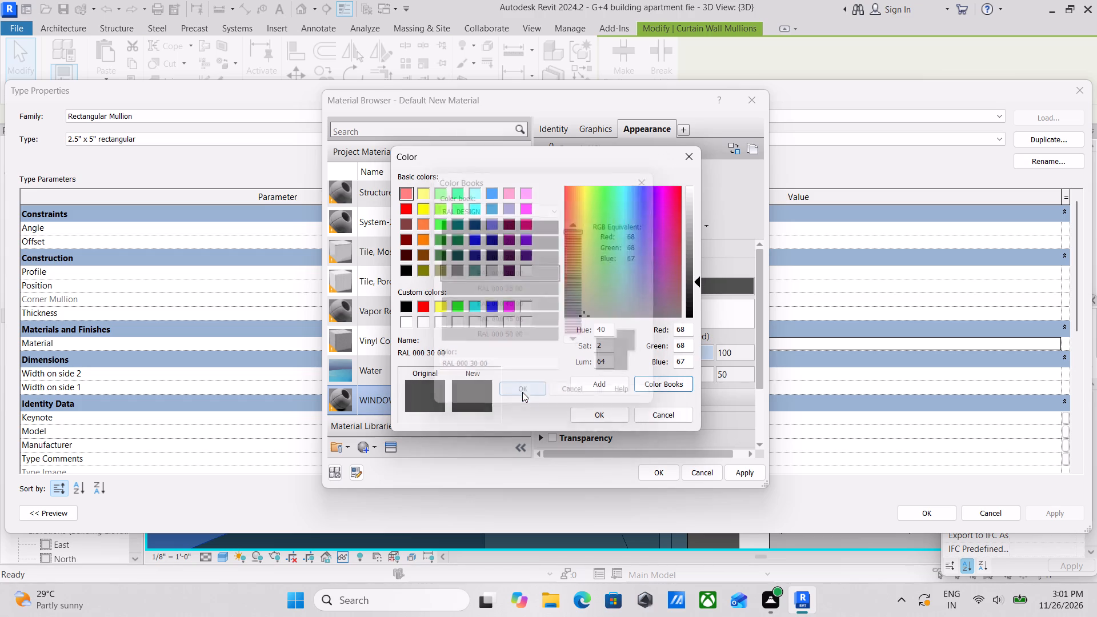
click(594, 413)
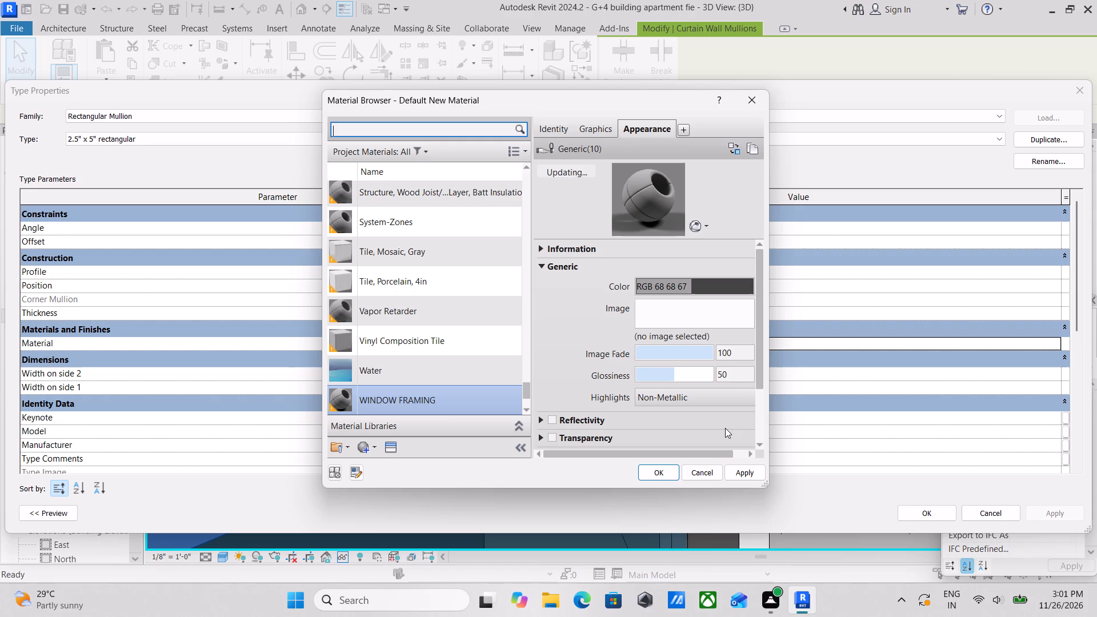
Assign the WINDOW FRAMING material to the 2.5" x 5" rectangular mullion type and apply the change.
click(746, 473)
click(653, 473)
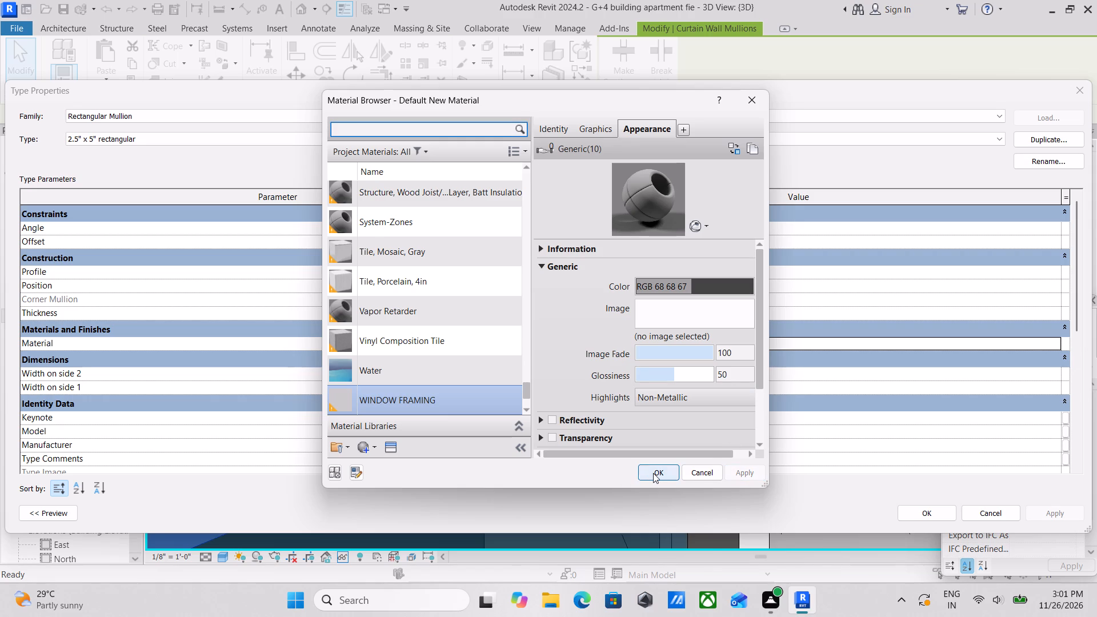
click(1056, 518)
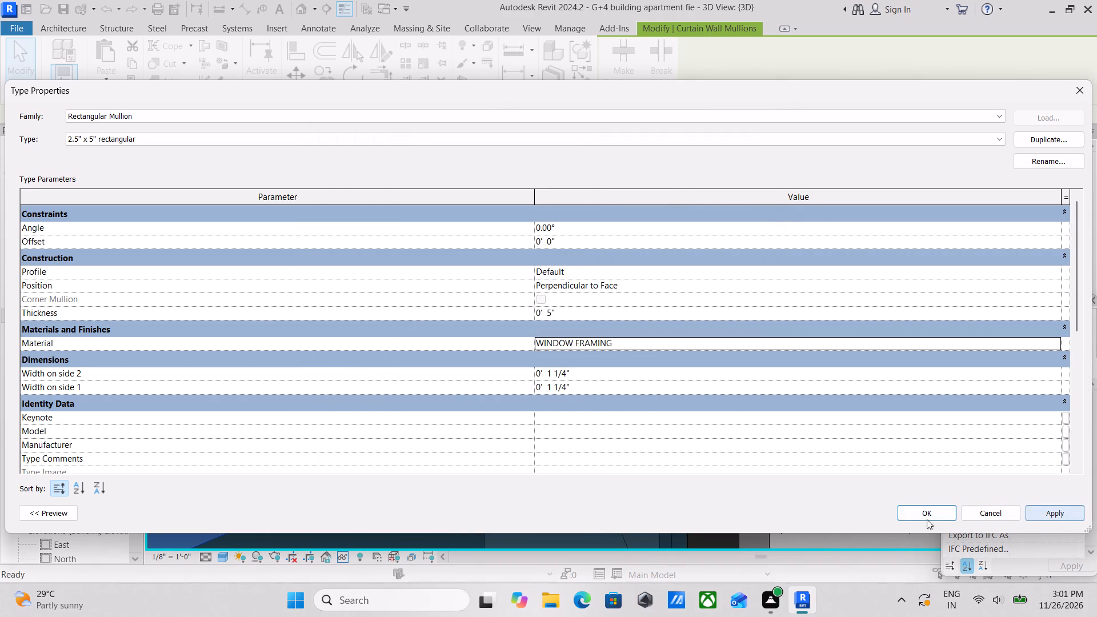
Accept the 2.5" x 5" rectangular mullion type properties and clear the mullion selection.
click(912, 516)
scroll(680, 367, down, 6)
middle_drag(658, 415, 756, 339)
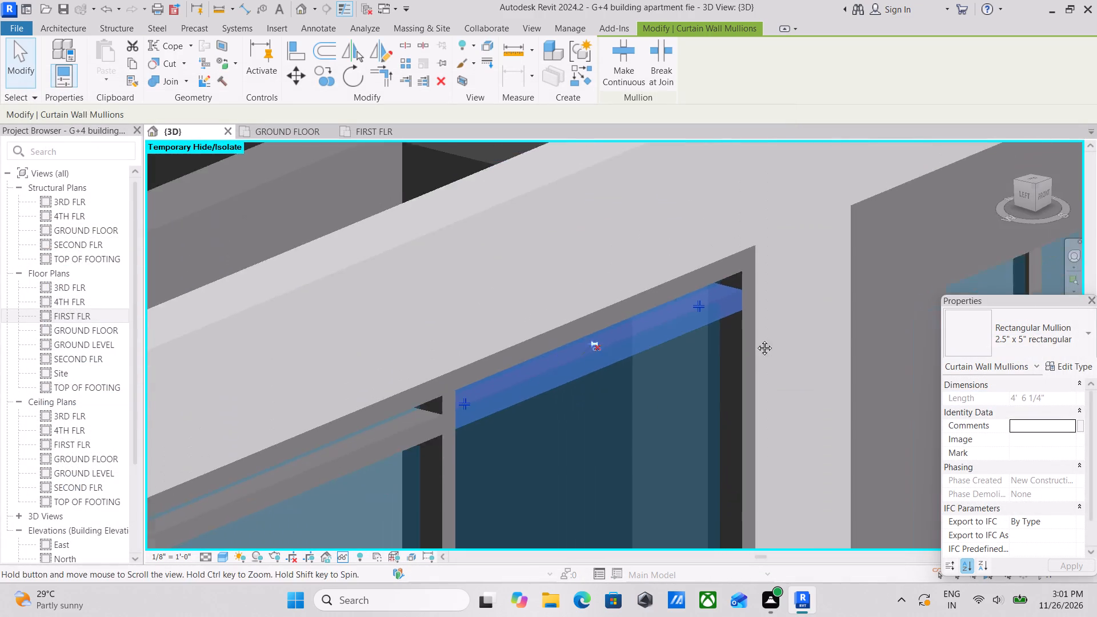
middle_drag(756, 339, 788, 321)
scroll(672, 385, down, 2)
middle_drag(671, 377, 768, 279)
key(Escape)
scroll(779, 275, down, 6)
key(Escape)
Set the visual style of the 3D view to Realistic.
middle_drag(692, 378, 732, 270)
scroll(743, 255, down, 2)
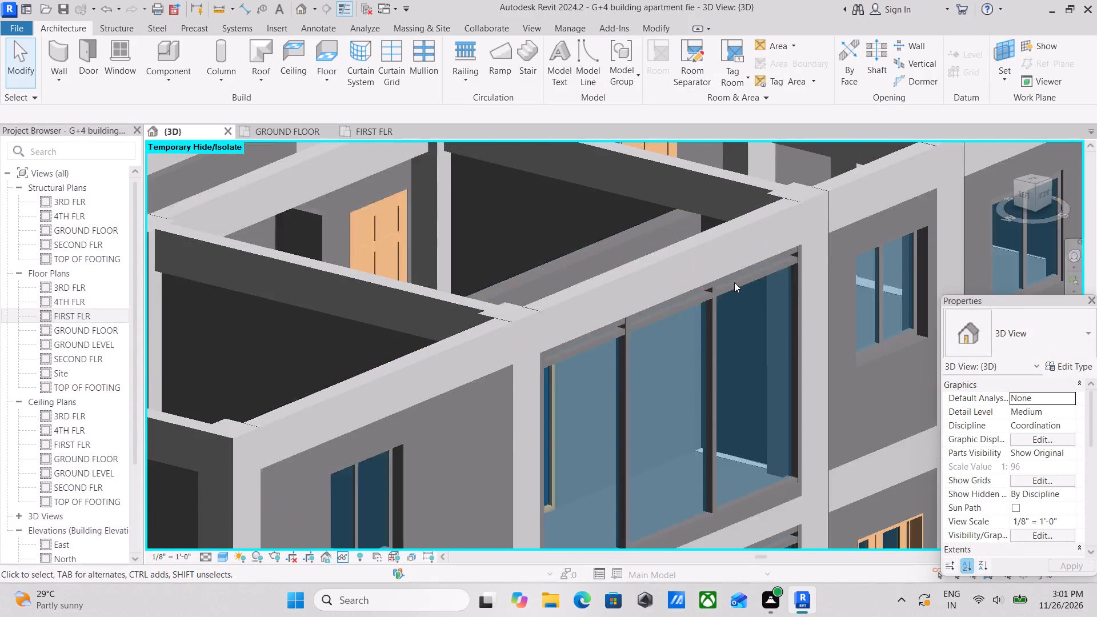
middle_drag(678, 343, 699, 238)
scroll(644, 375, down, 2)
middle_drag(630, 382, 692, 241)
middle_drag(671, 374, 684, 289)
scroll(688, 279, up, 1)
scroll(688, 279, down, 3)
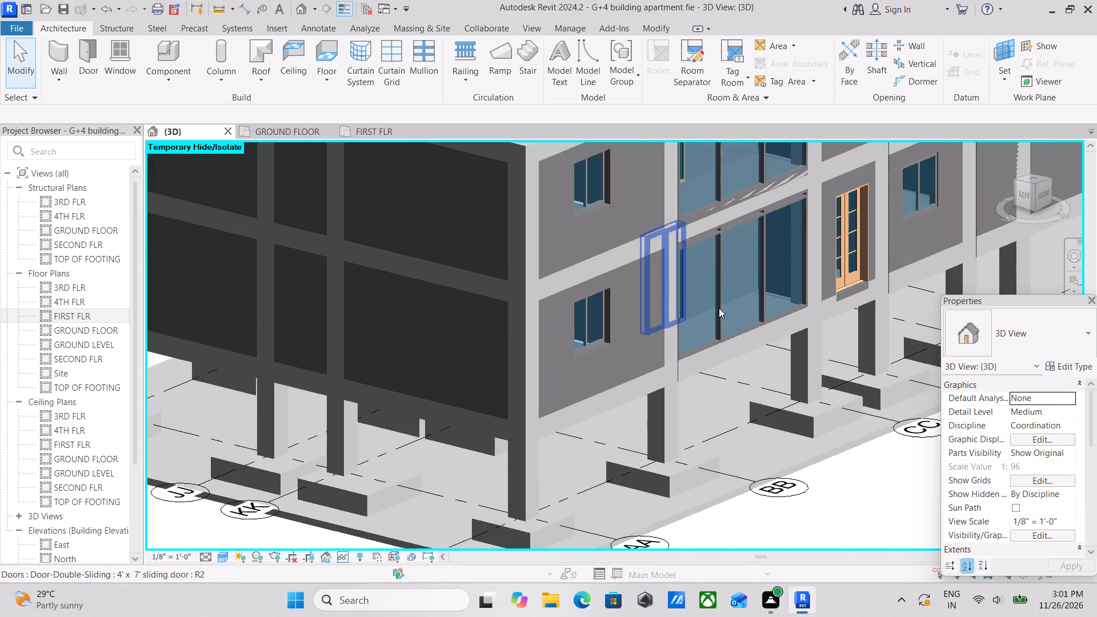
middle_drag(755, 323, 730, 343)
scroll(730, 343, down, 3)
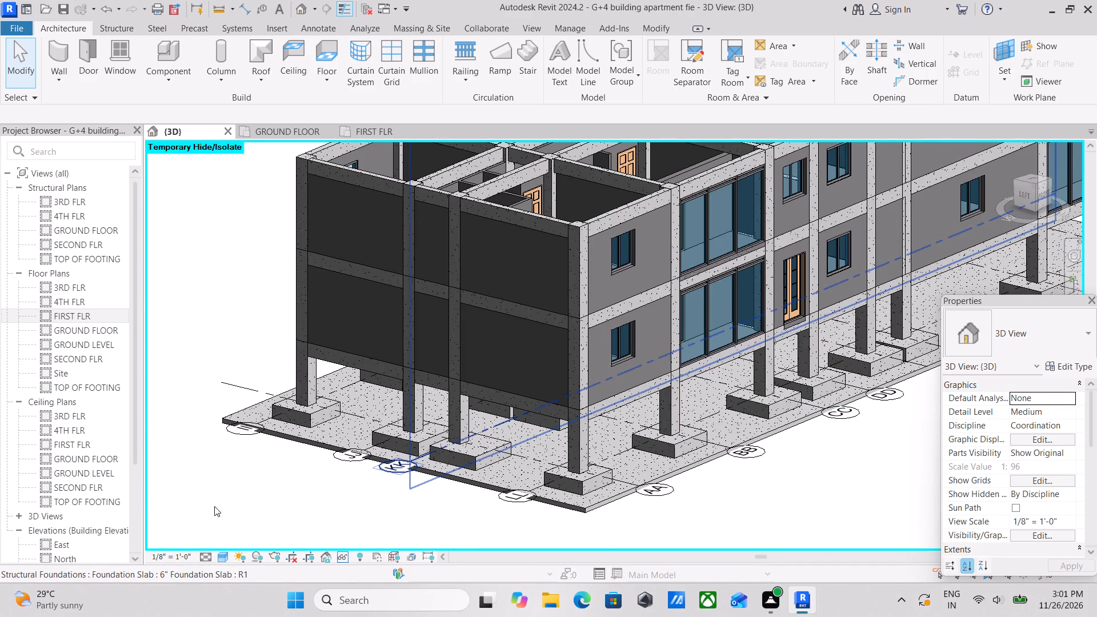
click(225, 556)
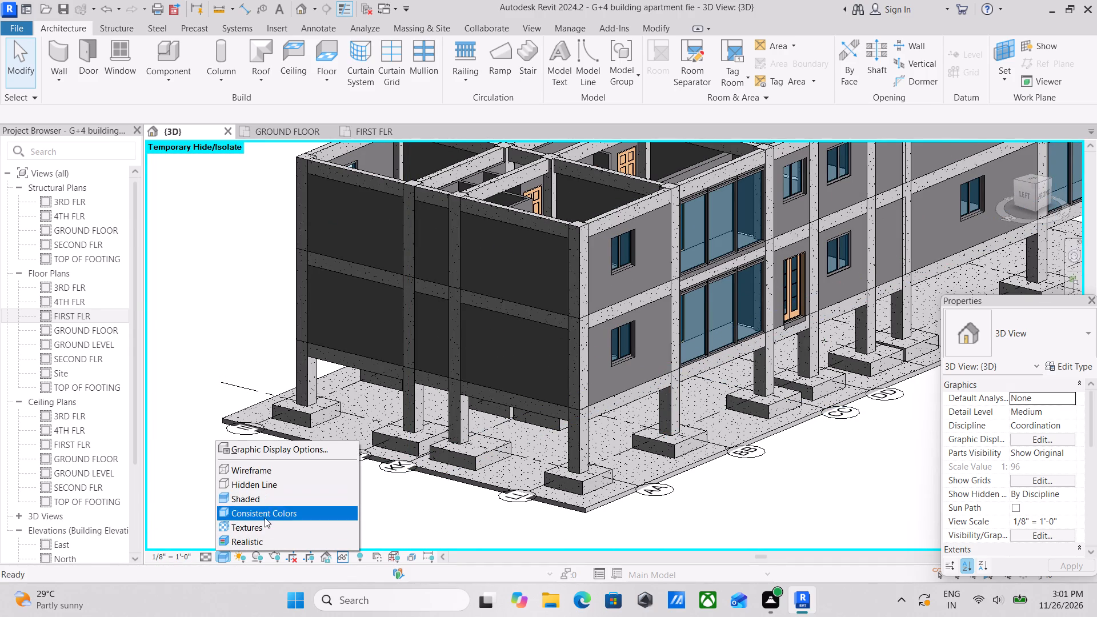
click(267, 539)
Examine the balcony storefront framing and the neighbouring windows on both floors in the realistic view.
scroll(614, 307, up, 2)
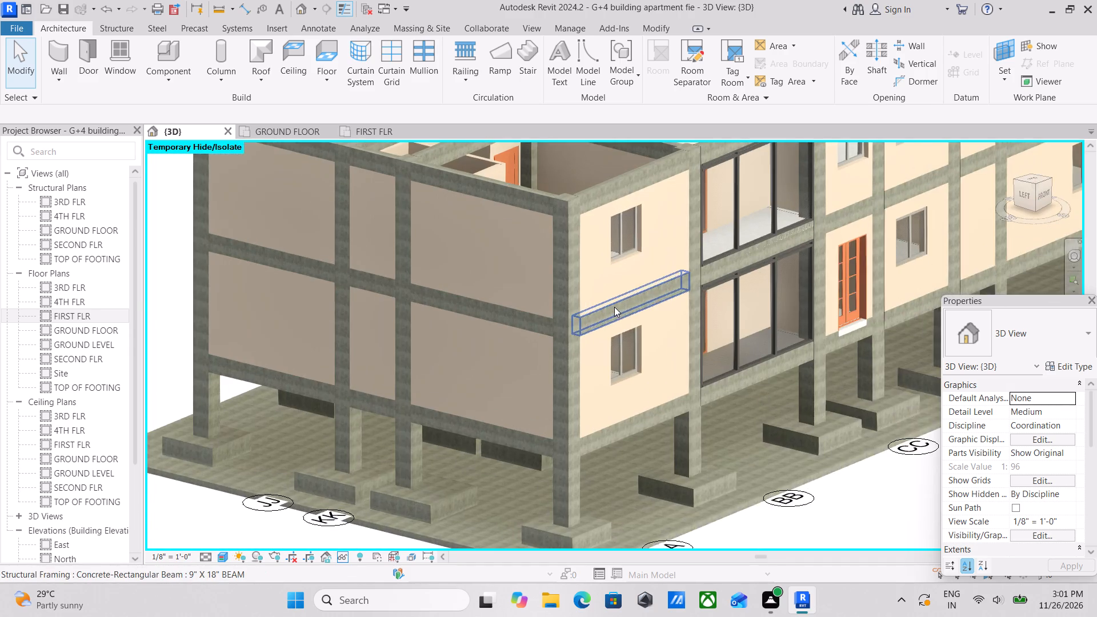
middle_drag(616, 313, 598, 456)
scroll(598, 456, up, 1)
scroll(778, 346, up, 7)
scroll(677, 345, up, 5)
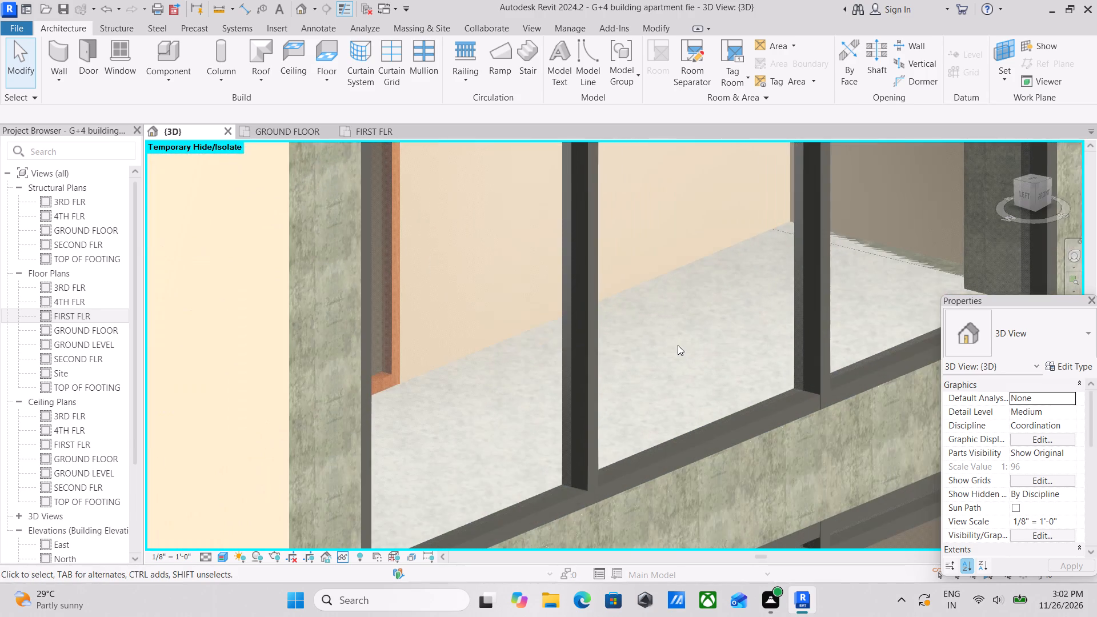
scroll(685, 350, up, 4)
scroll(685, 350, down, 12)
middle_drag(774, 360, 760, 429)
scroll(759, 404, down, 2)
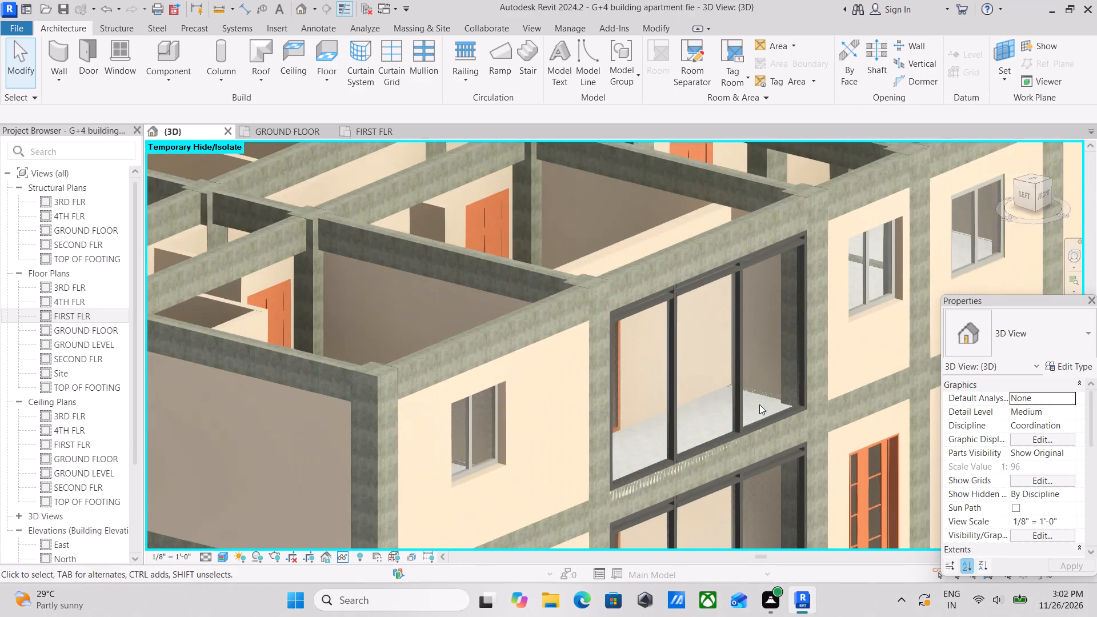
scroll(736, 418, up, 13)
scroll(721, 432, down, 15)
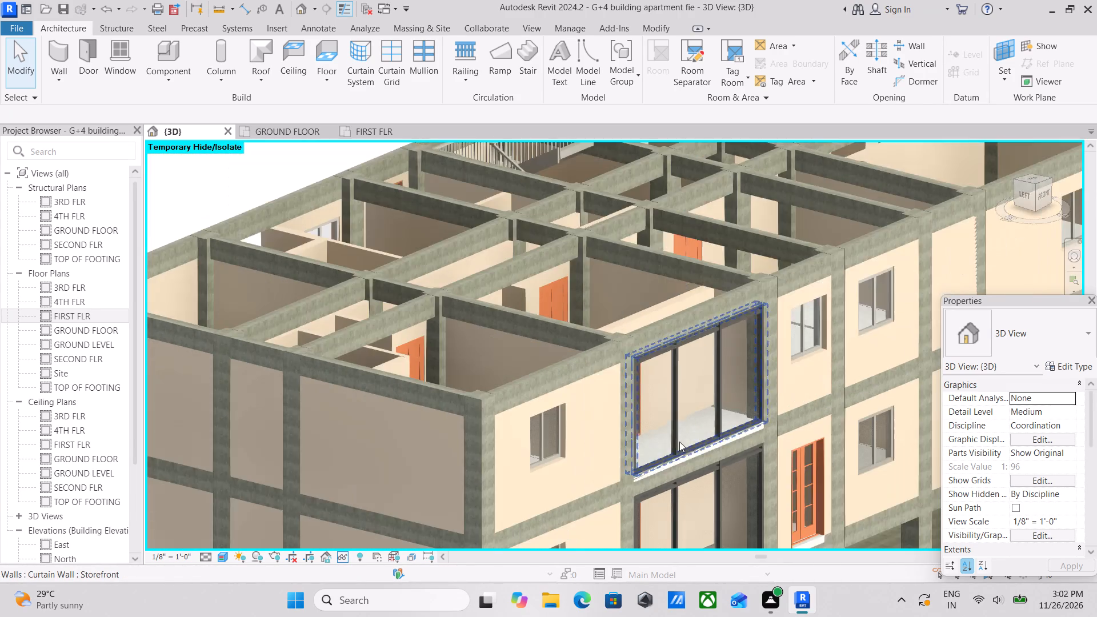
scroll(675, 437, down, 4)
middle_drag(675, 437, 684, 346)
scroll(695, 343, down, 2)
scroll(744, 358, up, 2)
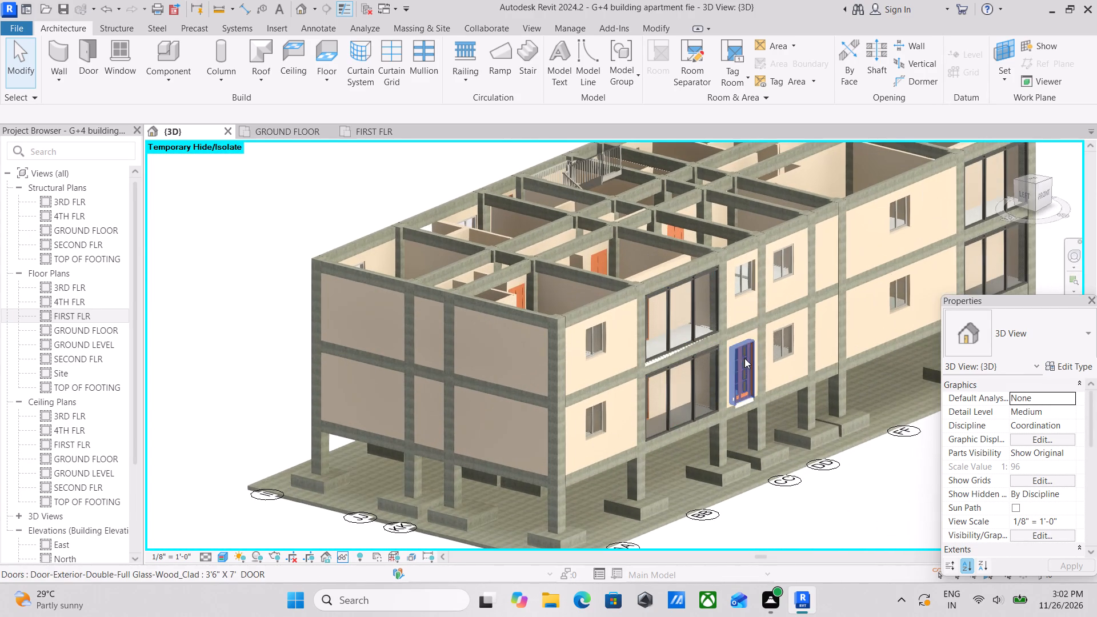
scroll(769, 342, down, 1)
middle_drag(769, 342, 760, 394)
scroll(768, 378, down, 2)
middle_drag(768, 378, 739, 376)
scroll(654, 359, up, 4)
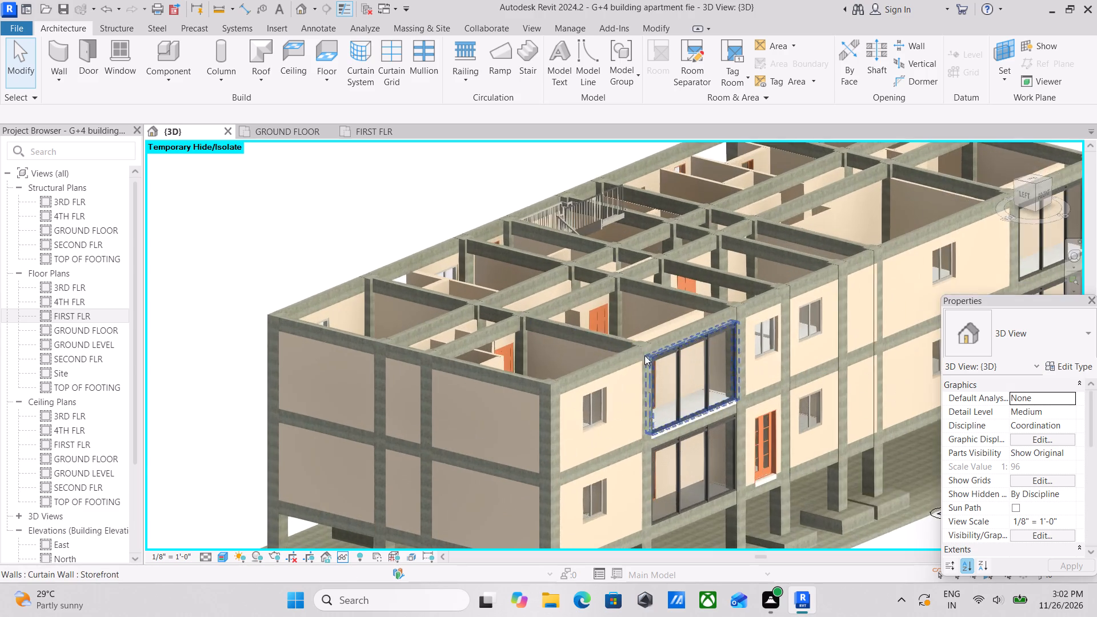
scroll(539, 334, up, 8)
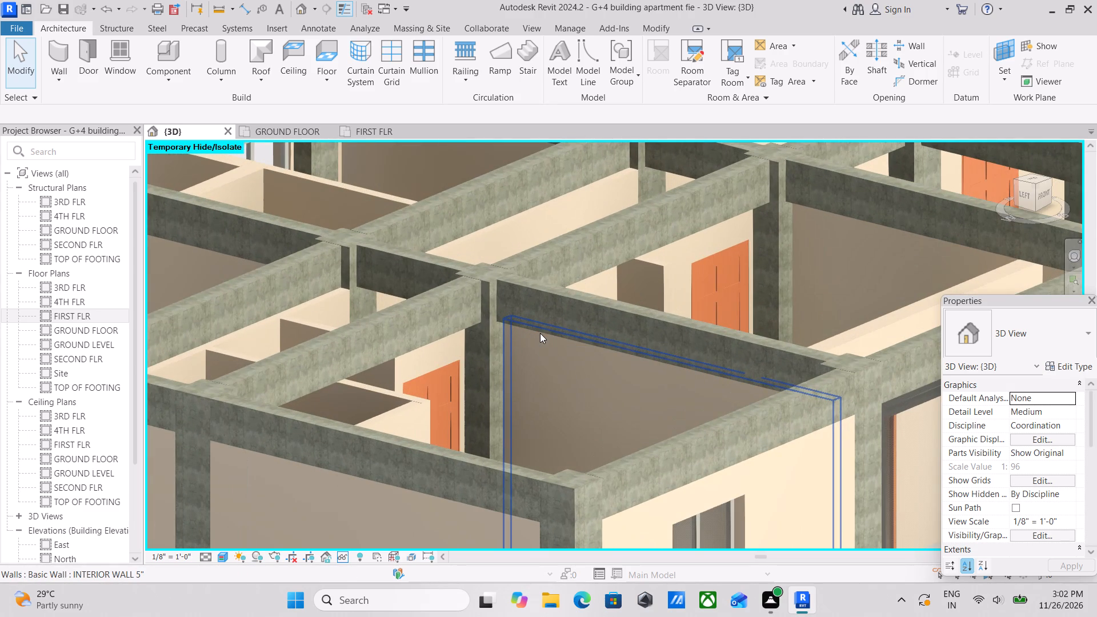
scroll(541, 333, down, 5)
scroll(722, 347, down, 2)
middle_drag(722, 347, 688, 329)
scroll(675, 391, down, 2)
Open the type properties of the ground-floor 4' X 4' WINDOW next to the building corner.
middle_drag(656, 416, 674, 332)
scroll(563, 398, up, 4)
scroll(668, 354, up, 1)
scroll(767, 425, up, 3)
scroll(719, 383, up, 2)
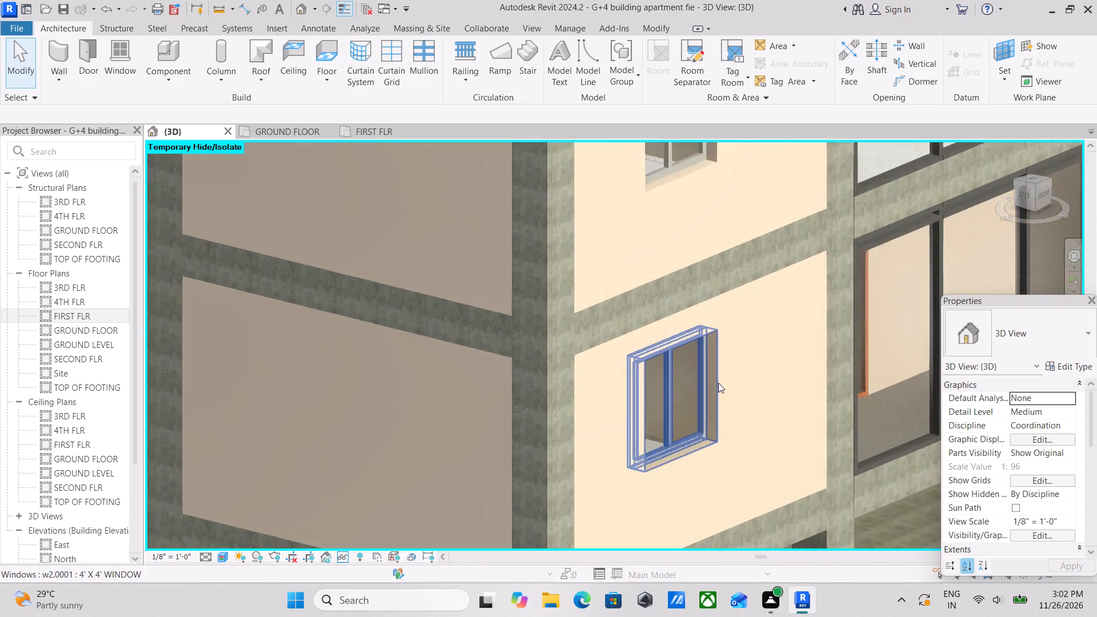
scroll(718, 383, up, 7)
scroll(595, 413, up, 4)
middle_drag(623, 348, 628, 434)
scroll(701, 291, up, 2)
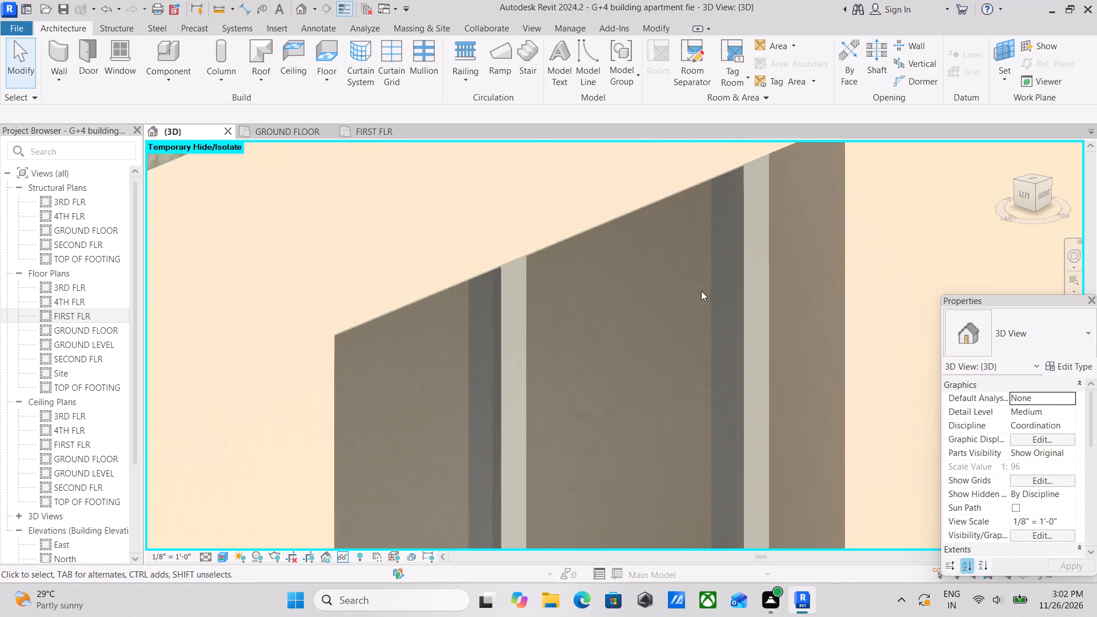
middle_drag(701, 291, 691, 420)
scroll(736, 334, up, 6)
click(736, 334)
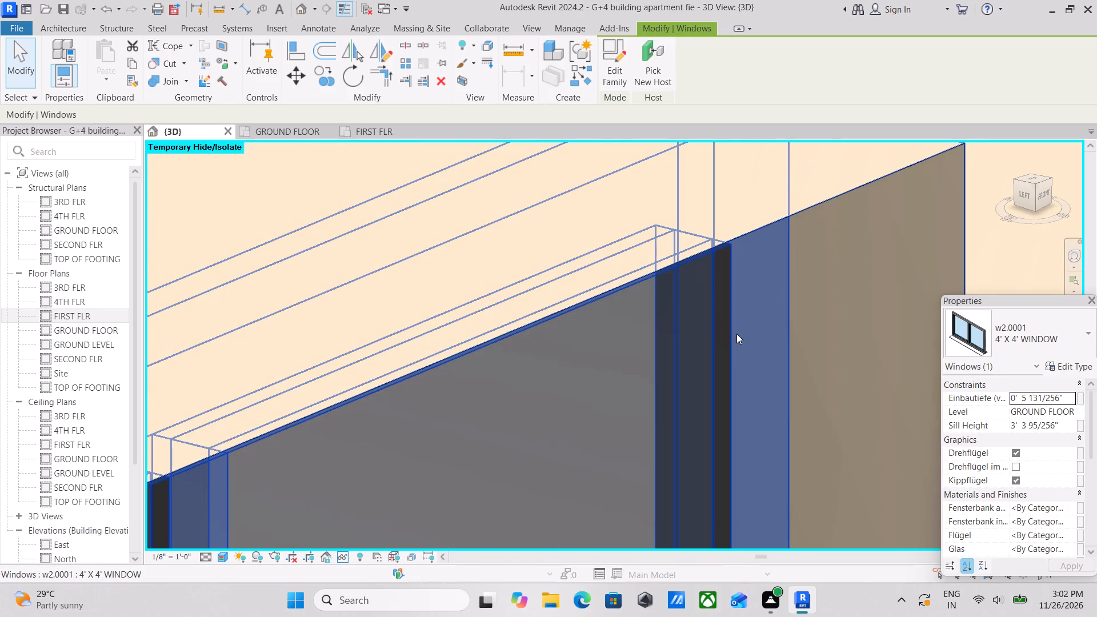
click(1088, 368)
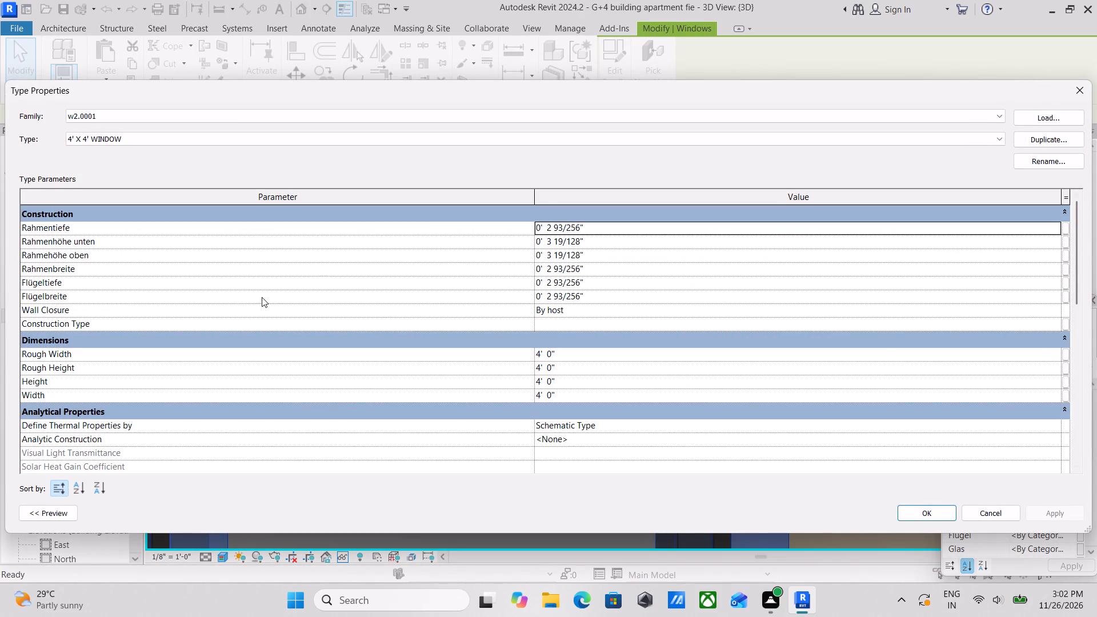
Look through the window type's construction, dimension, analytical and identity parameters, including Wall Closure, for a frame material setting.
scroll(293, 282, down, 3)
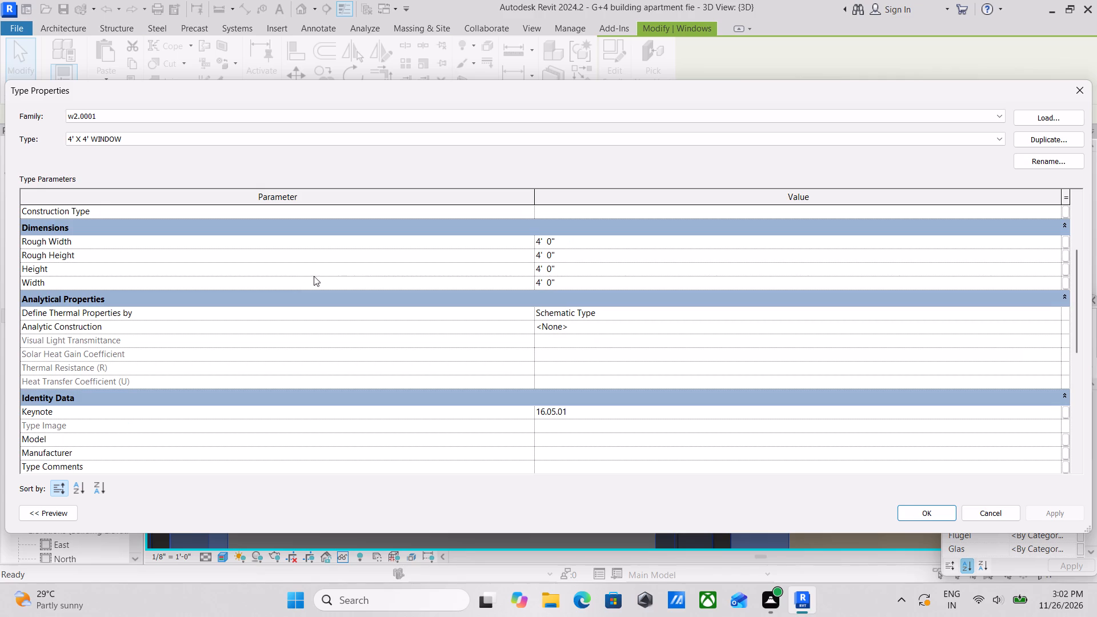
scroll(379, 280, down, 5)
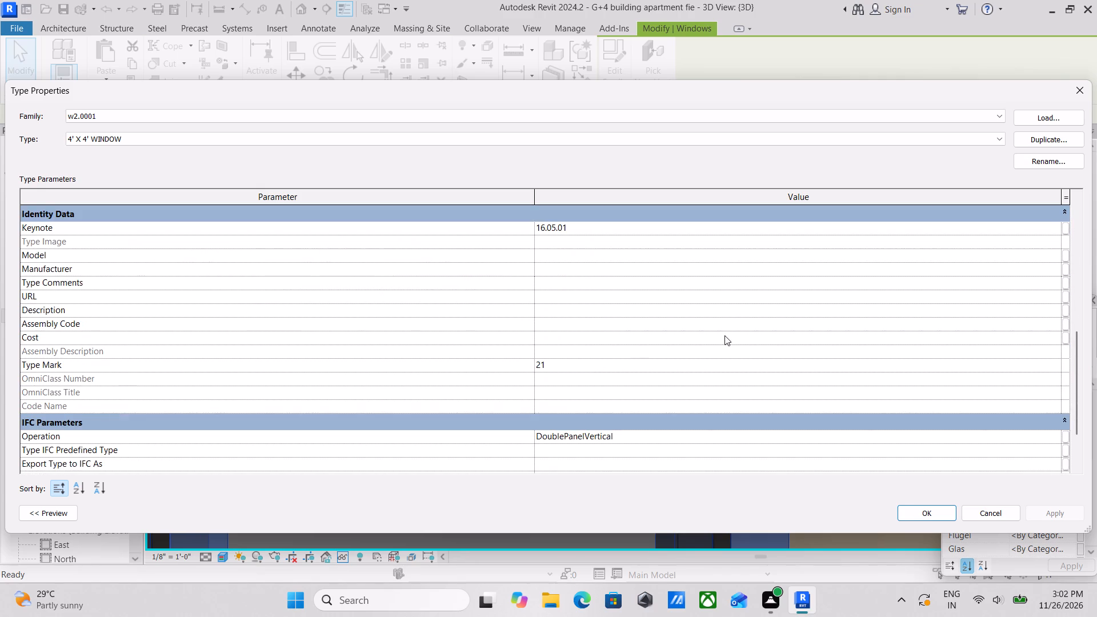
scroll(728, 334, down, 3)
scroll(678, 411, down, 4)
scroll(657, 419, up, 7)
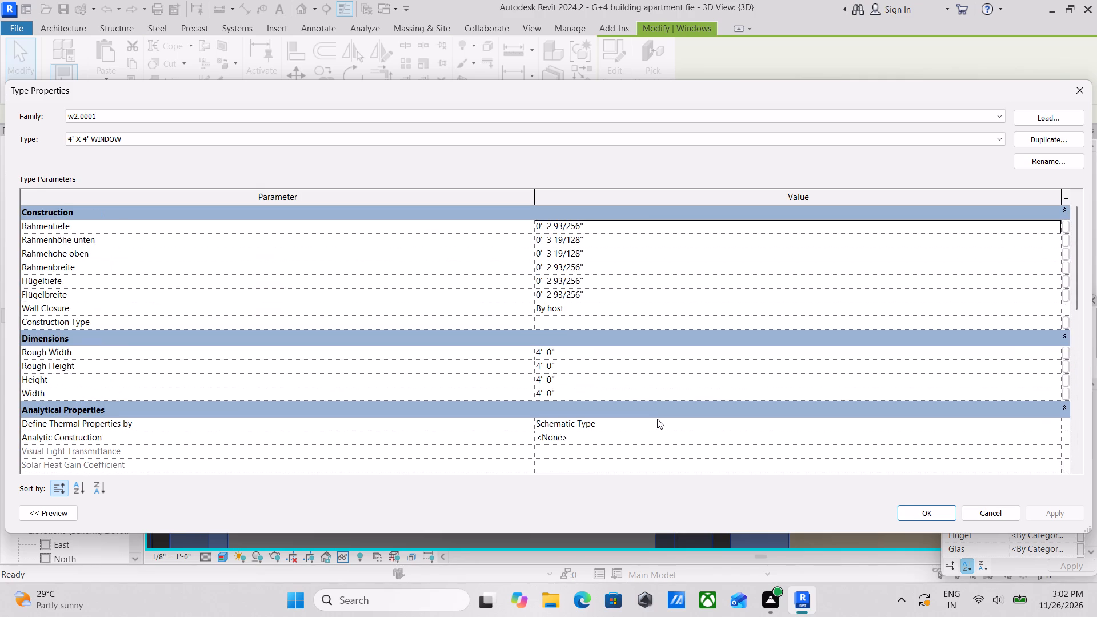
scroll(657, 419, up, 7)
scroll(334, 320, up, 2)
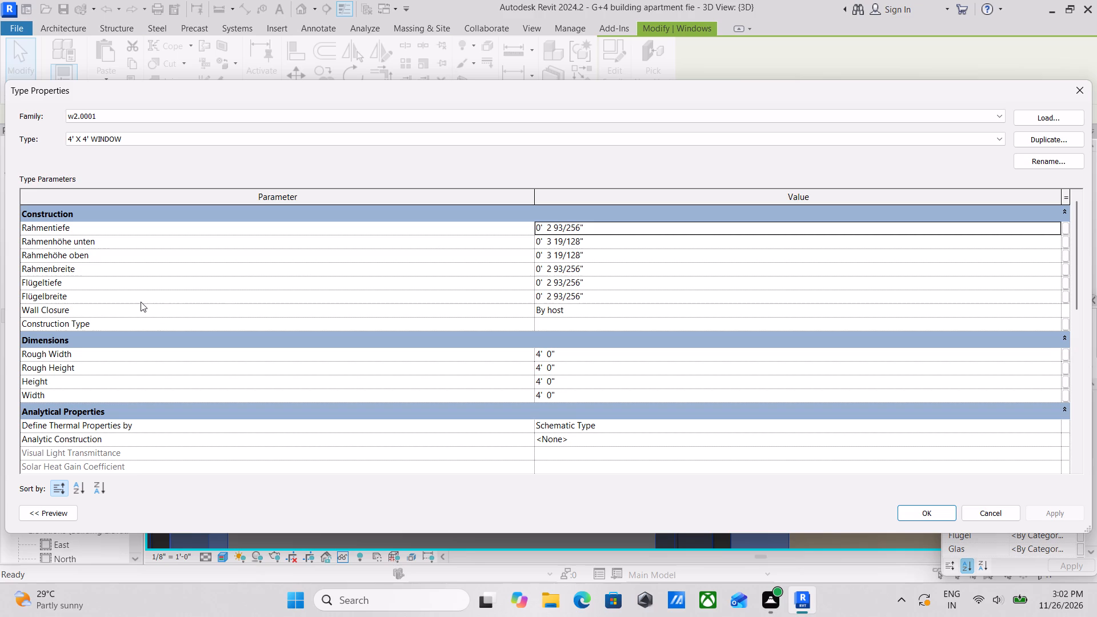
scroll(320, 298, up, 3)
scroll(705, 390, down, 2)
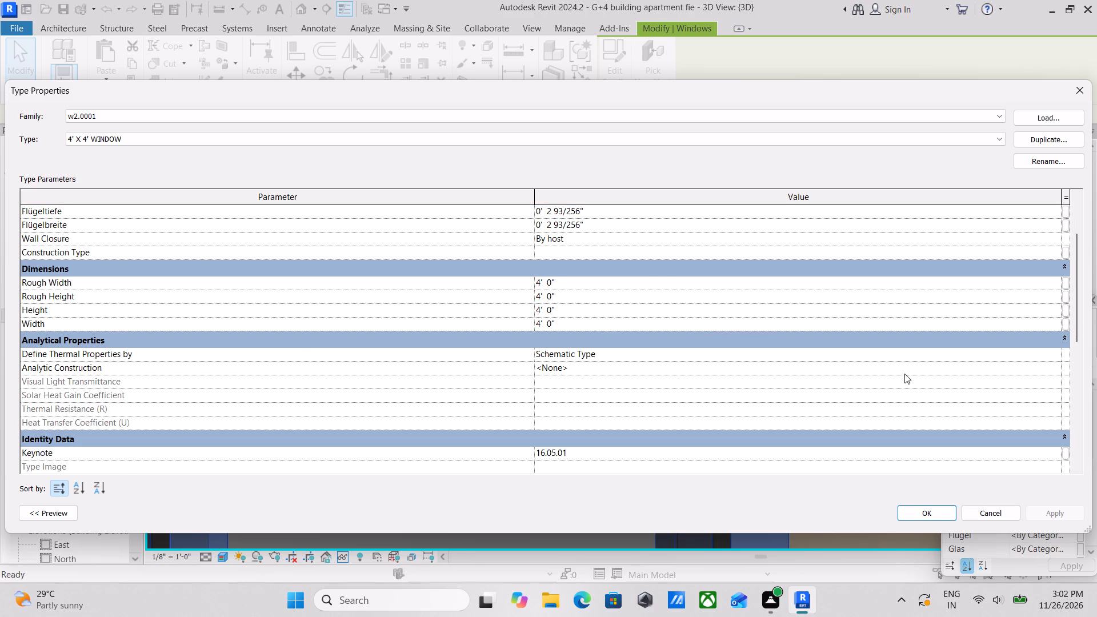
scroll(920, 373, up, 6)
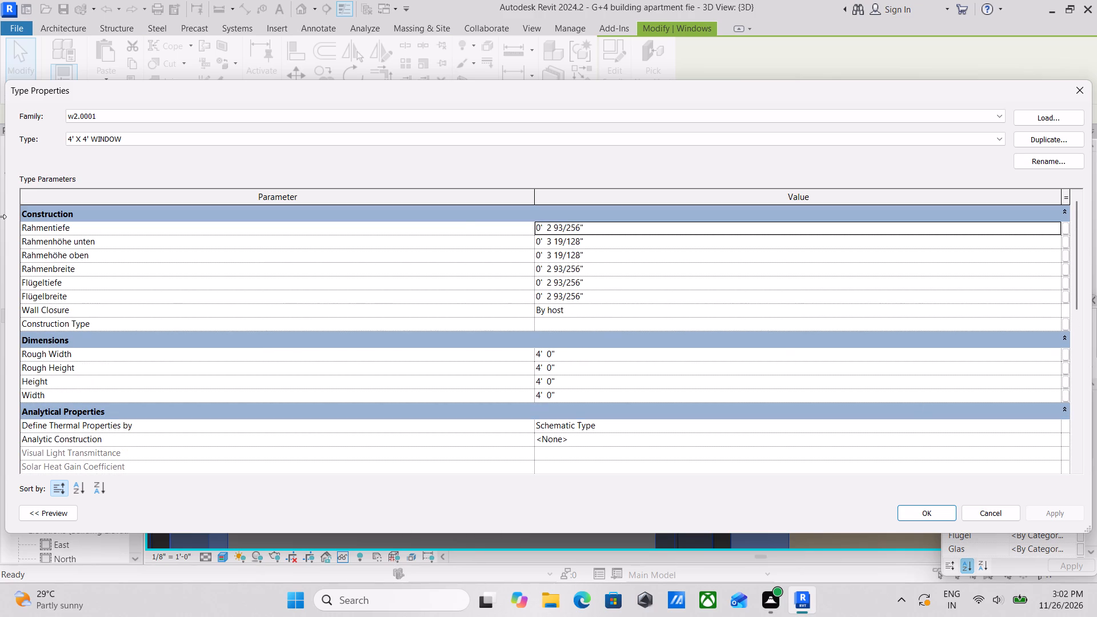
click(38, 285)
click(38, 281)
click(29, 299)
click(29, 307)
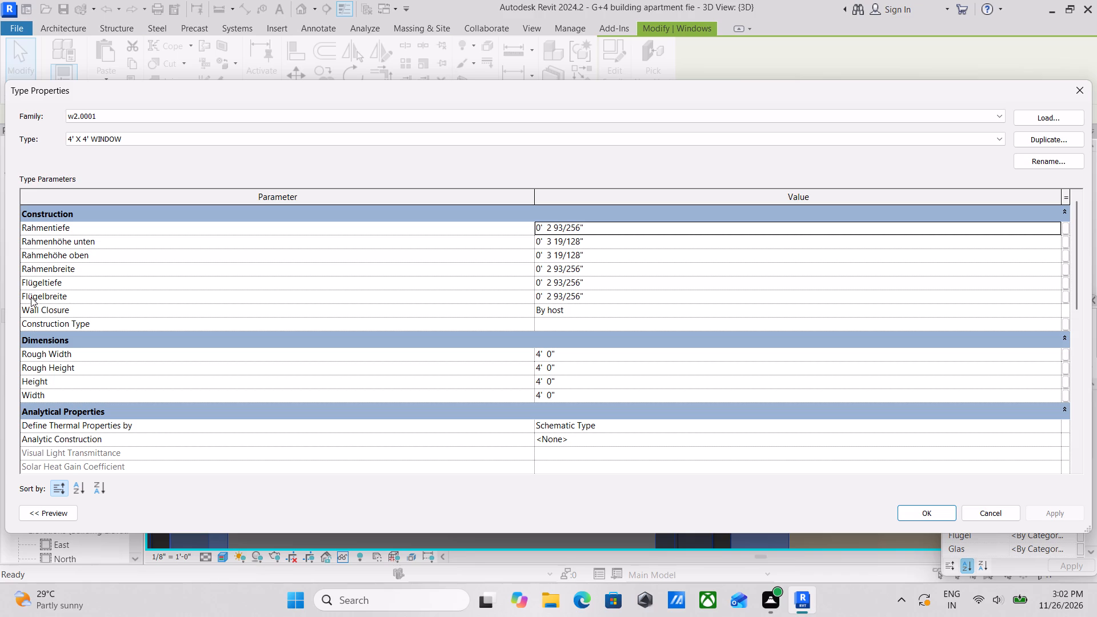
click(31, 293)
click(32, 280)
click(32, 270)
click(32, 253)
click(41, 232)
click(61, 239)
scroll(628, 301, down, 2)
scroll(624, 292, up, 2)
click(1046, 310)
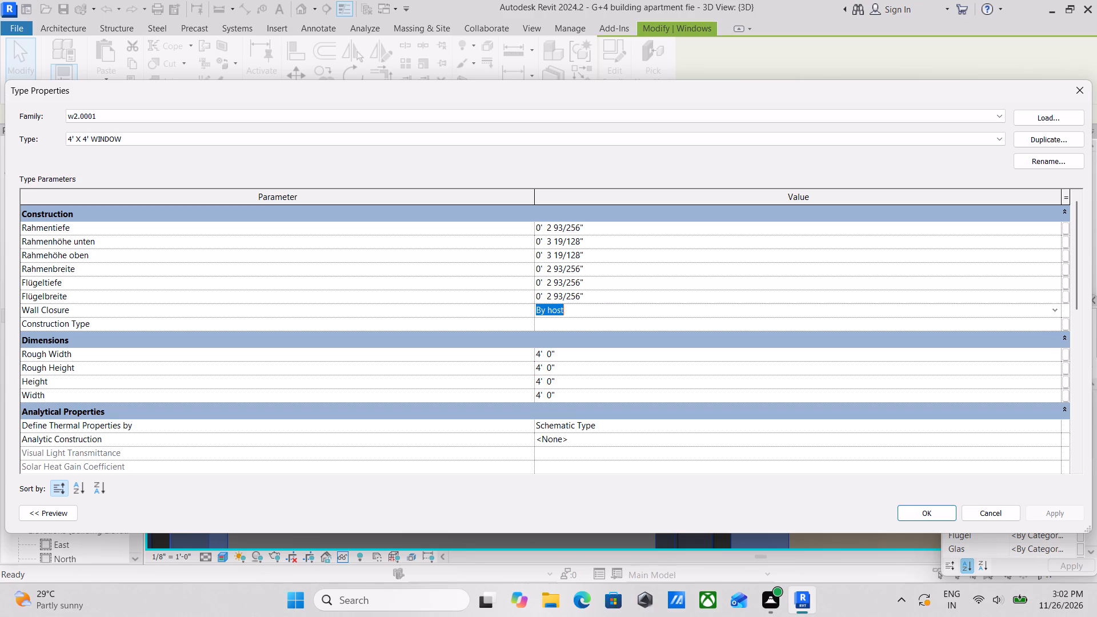
click(1056, 310)
click(1056, 310)
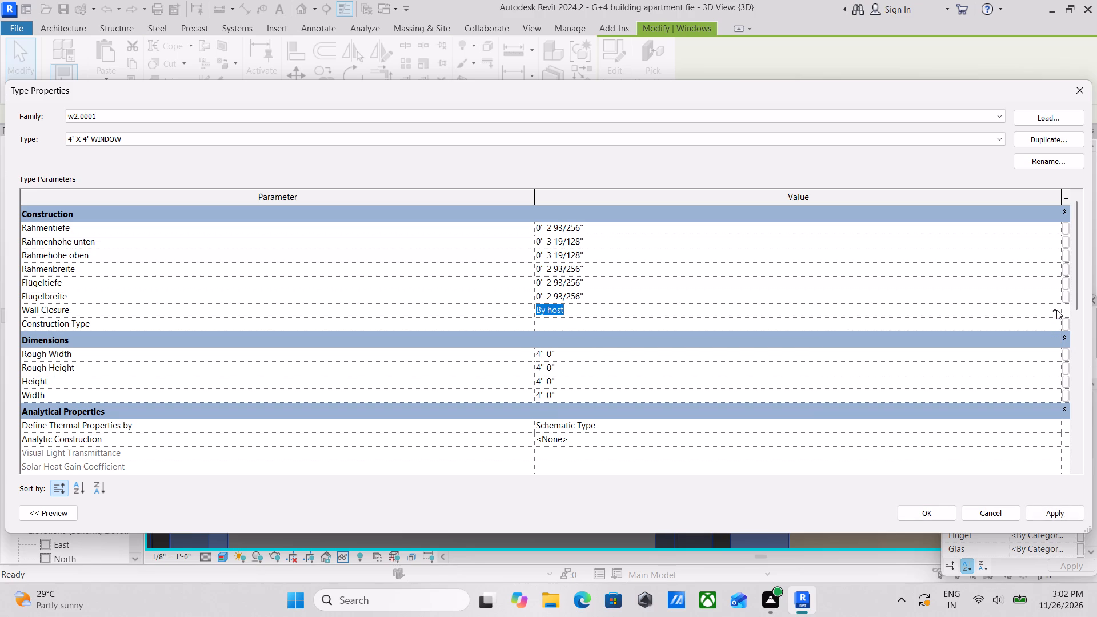
double_click(50, 281)
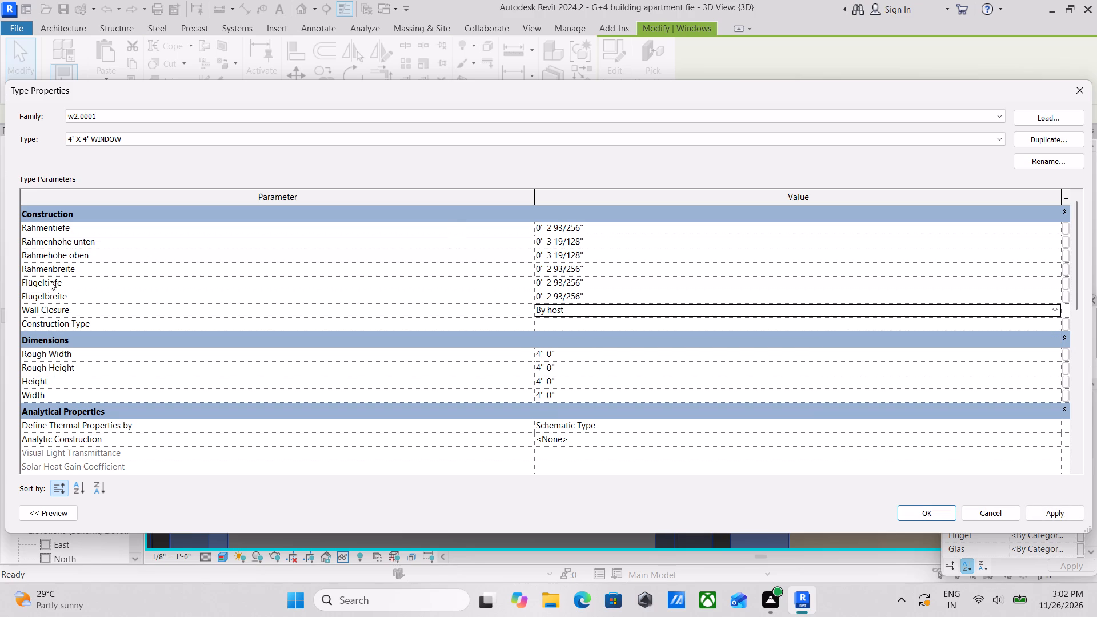
click(47, 261)
click(48, 244)
click(46, 230)
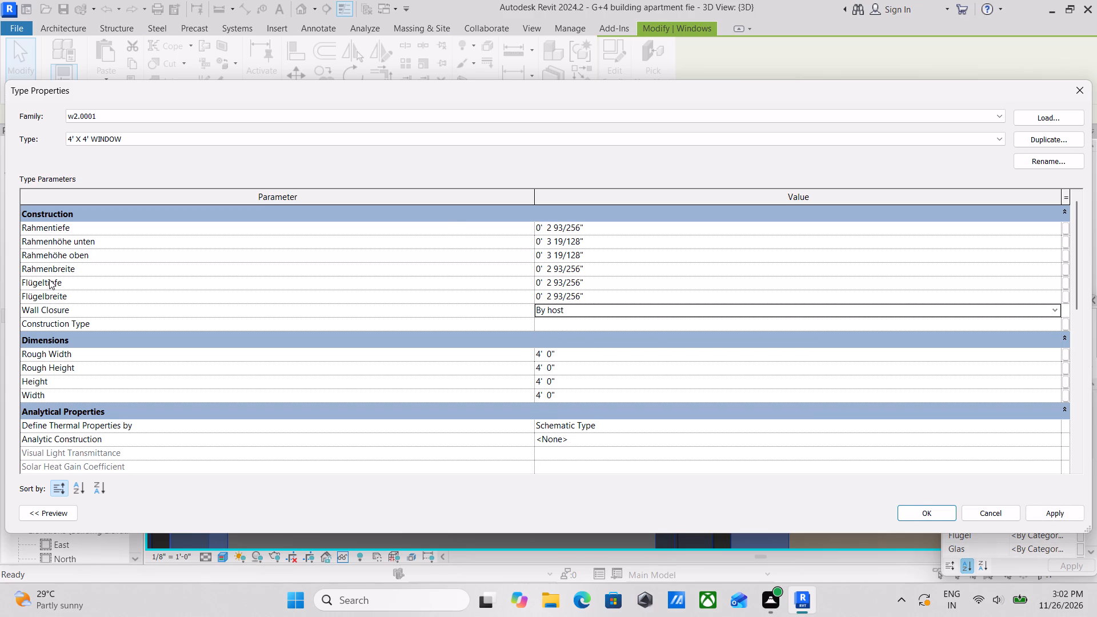
click(49, 282)
click(49, 272)
scroll(55, 295, down, 1)
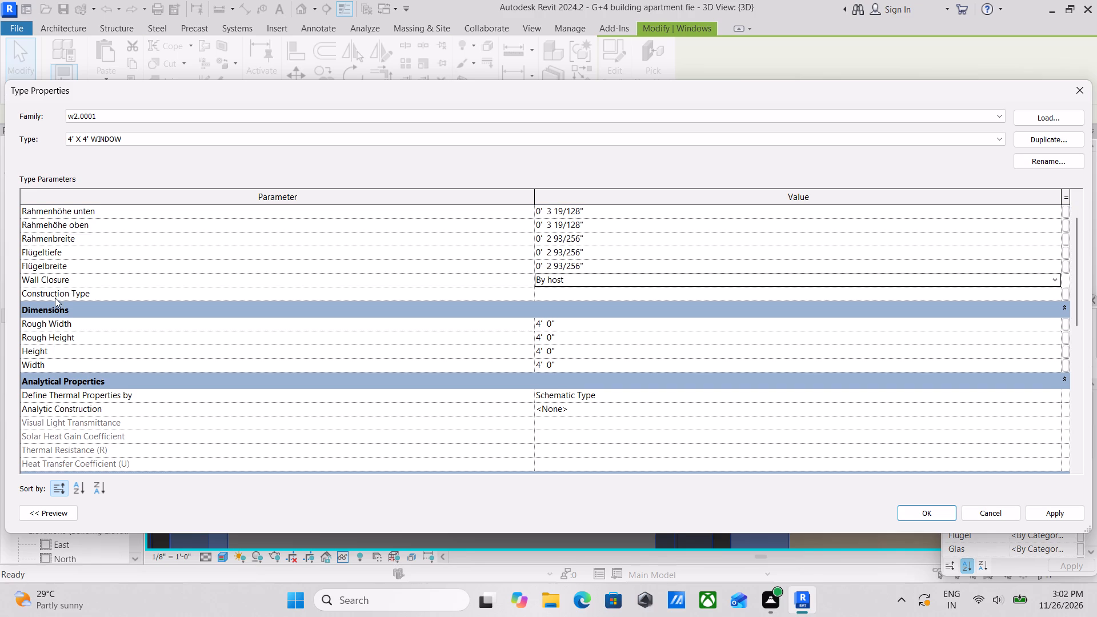
click(57, 279)
scroll(57, 279, down, 3)
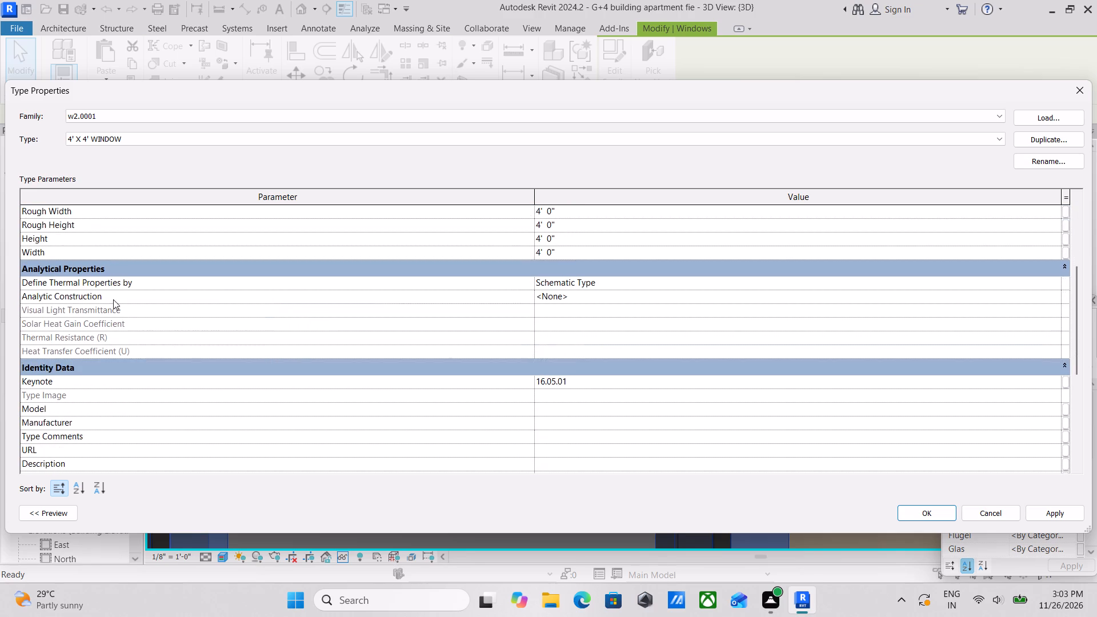
scroll(390, 419, down, 3)
scroll(1016, 510, down, 1)
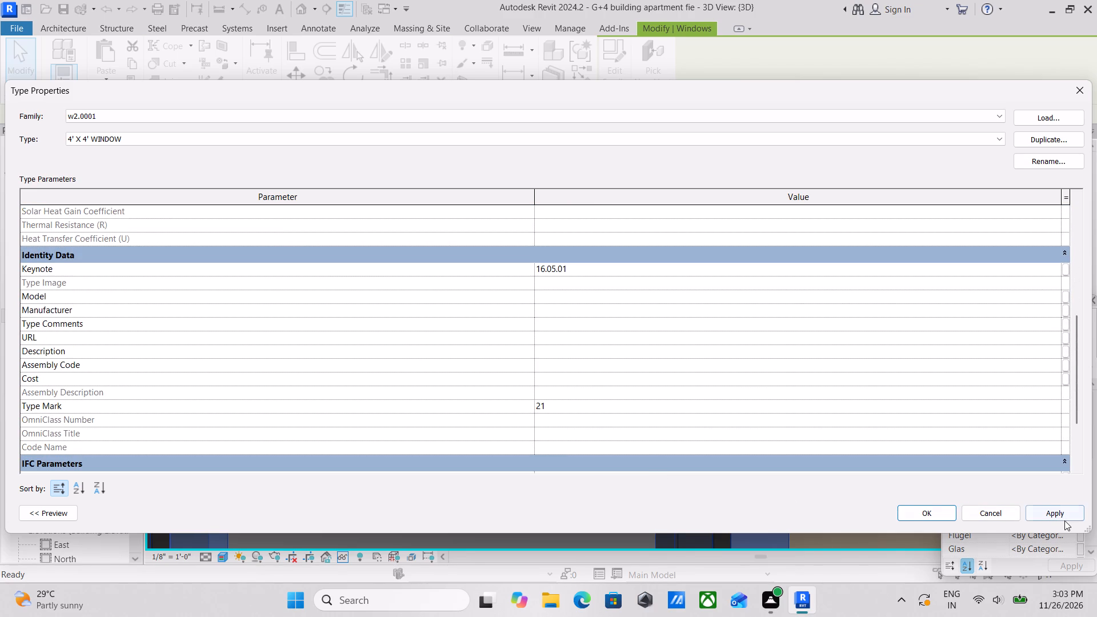
Apply and close the type properties of the 4' X 4' WINDOW and deselect the window.
click(1060, 512)
click(928, 510)
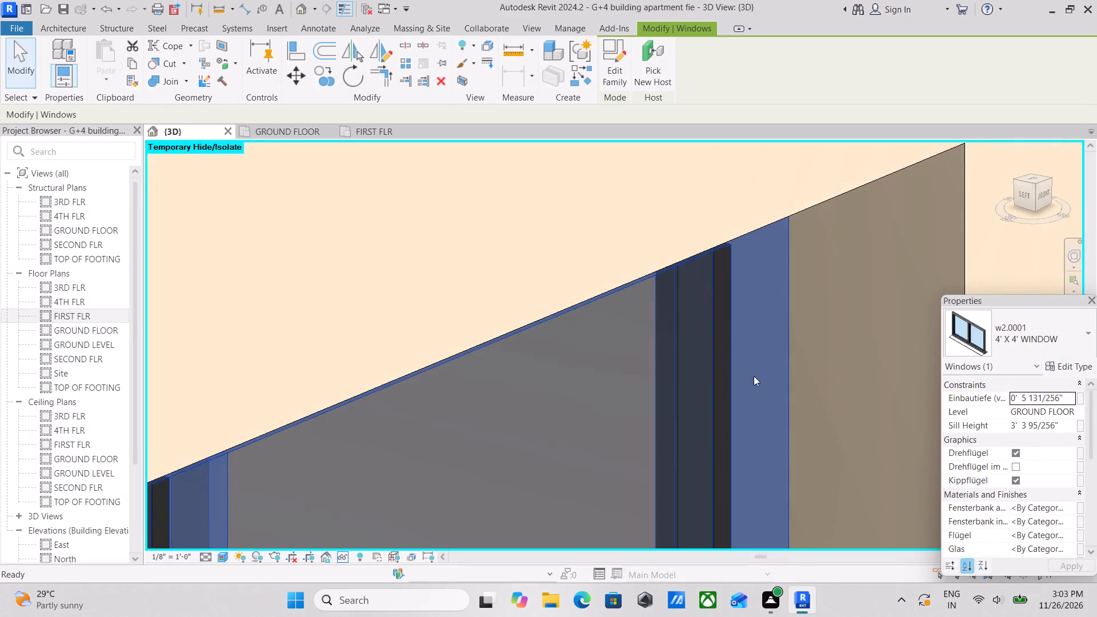
scroll(742, 375, down, 11)
middle_drag(678, 405, 708, 365)
key(Escape)
scroll(667, 390, down, 2)
key(Escape)
Examine the corner facade in the realistic 3D view, comparing the window frames with the balcony storefronts on both floors.
middle_drag(667, 390, 675, 379)
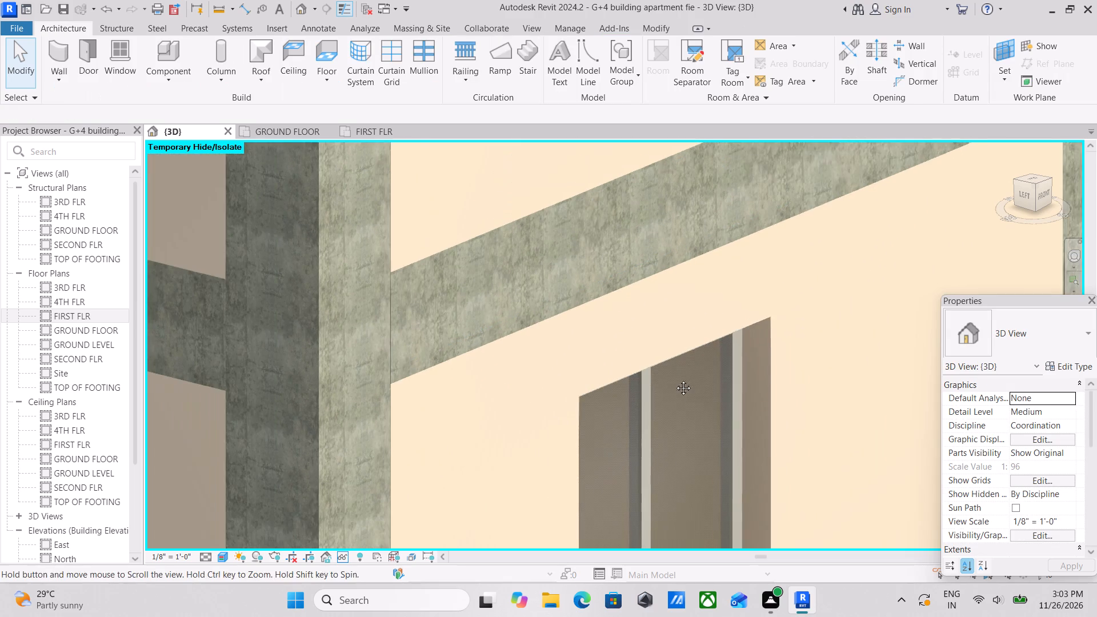
middle_drag(675, 379, 692, 360)
scroll(694, 358, down, 18)
middle_drag(694, 358, 669, 458)
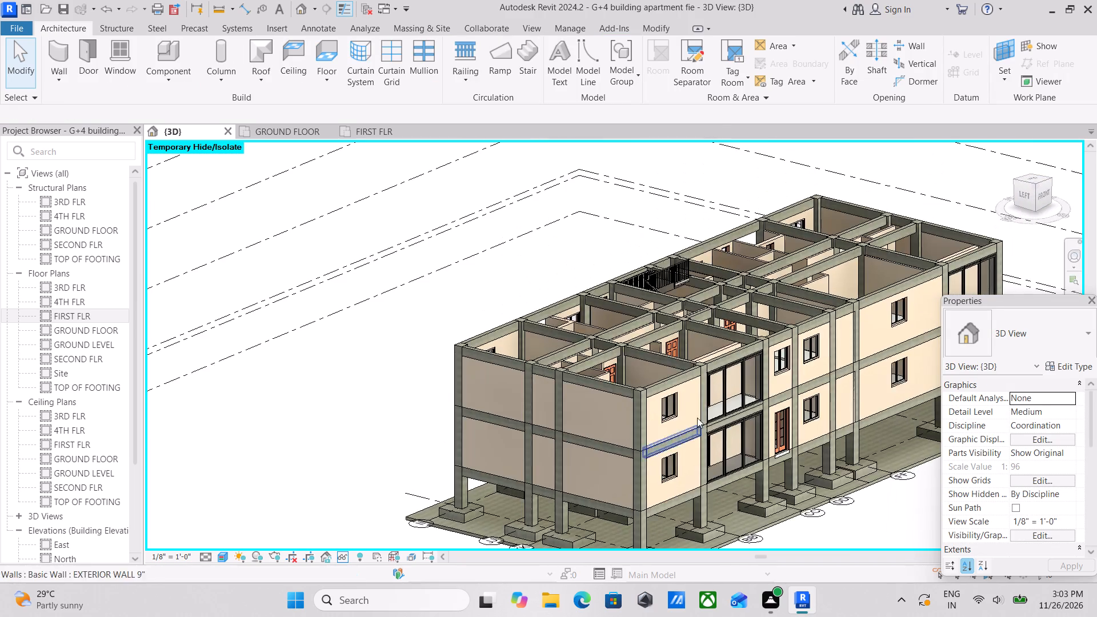
scroll(715, 387, up, 4)
middle_drag(682, 441, 724, 408)
scroll(821, 344, up, 4)
scroll(821, 344, down, 1)
middle_drag(821, 344, 818, 359)
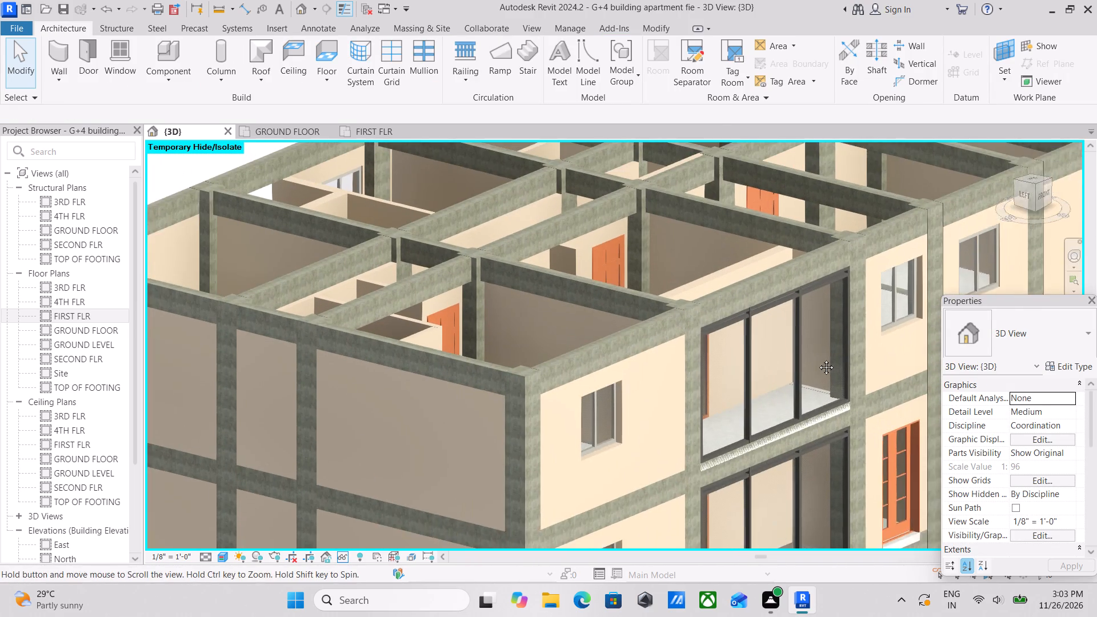
middle_drag(818, 359, 805, 387)
middle_drag(838, 367, 764, 383)
scroll(893, 350, down, 1)
middle_drag(893, 350, 808, 372)
scroll(771, 373, down, 2)
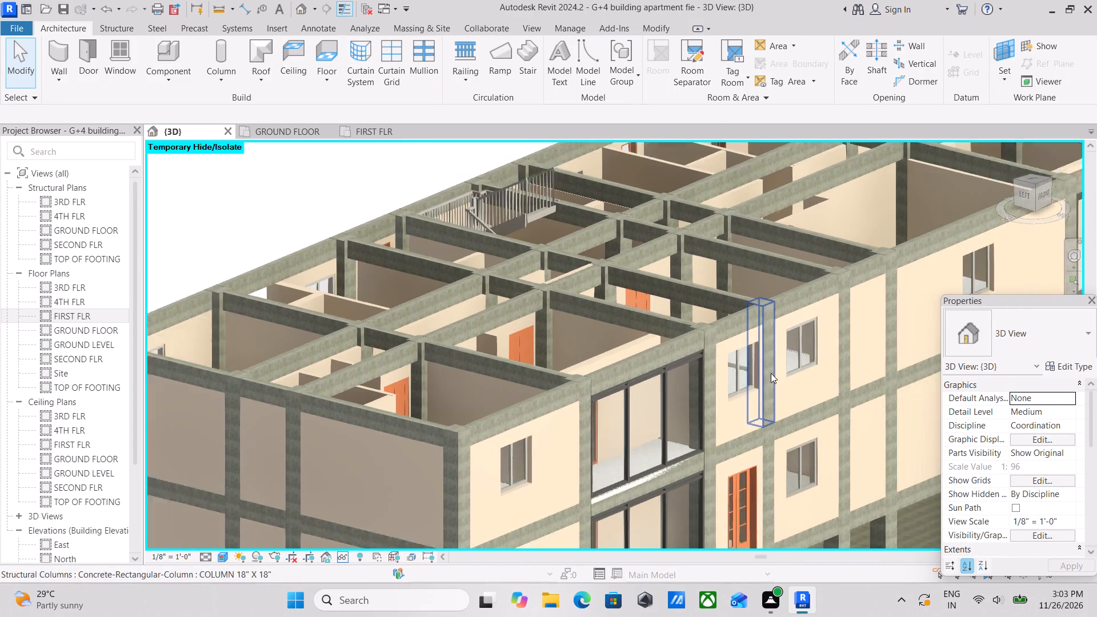
scroll(771, 373, down, 1)
middle_drag(483, 389, 519, 322)
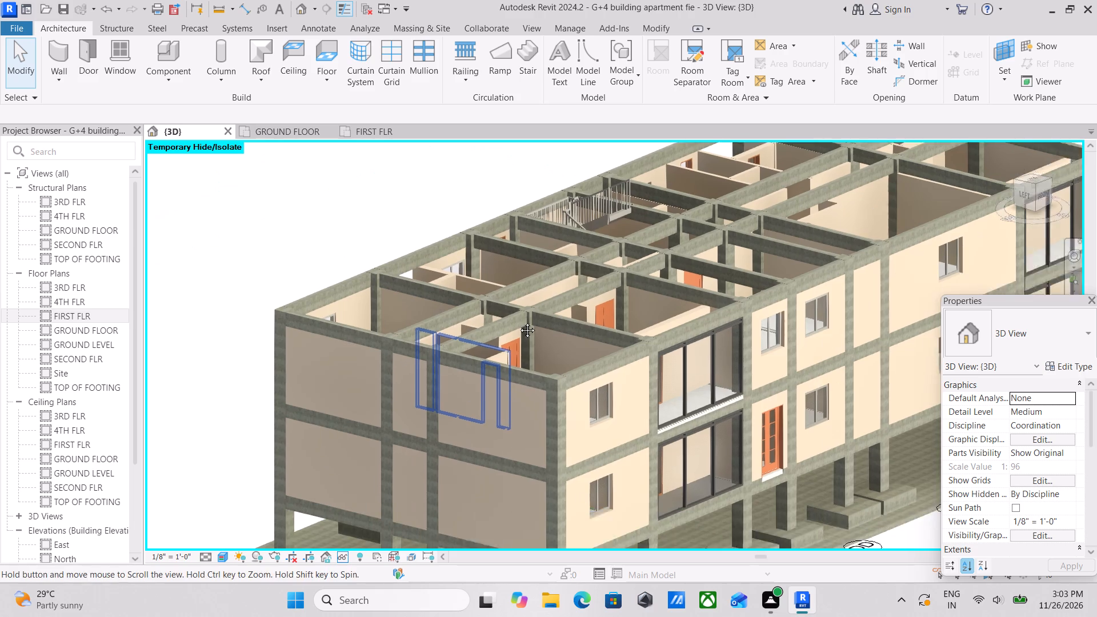
middle_drag(519, 322, 518, 323)
Set the visual style of the 3D view to Hidden Line.
click(214, 554)
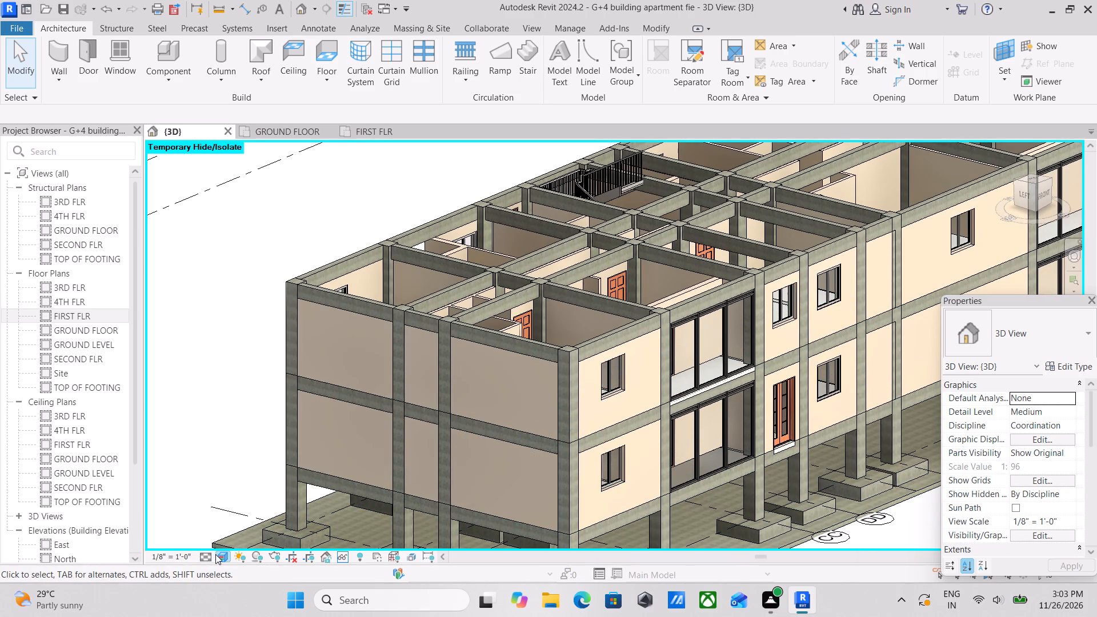
click(217, 554)
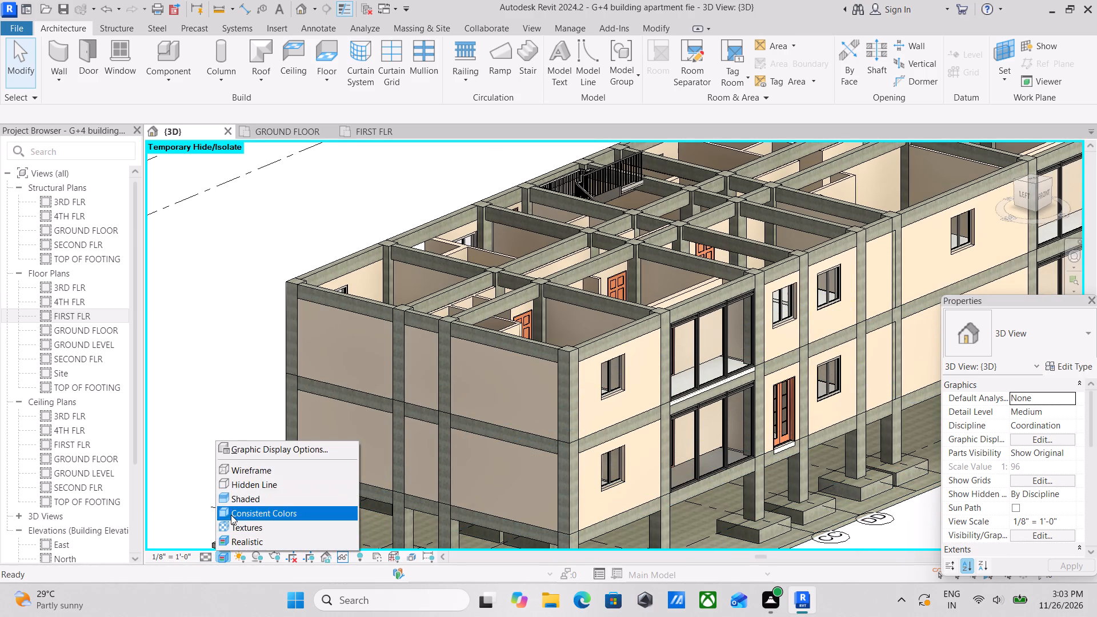
click(274, 485)
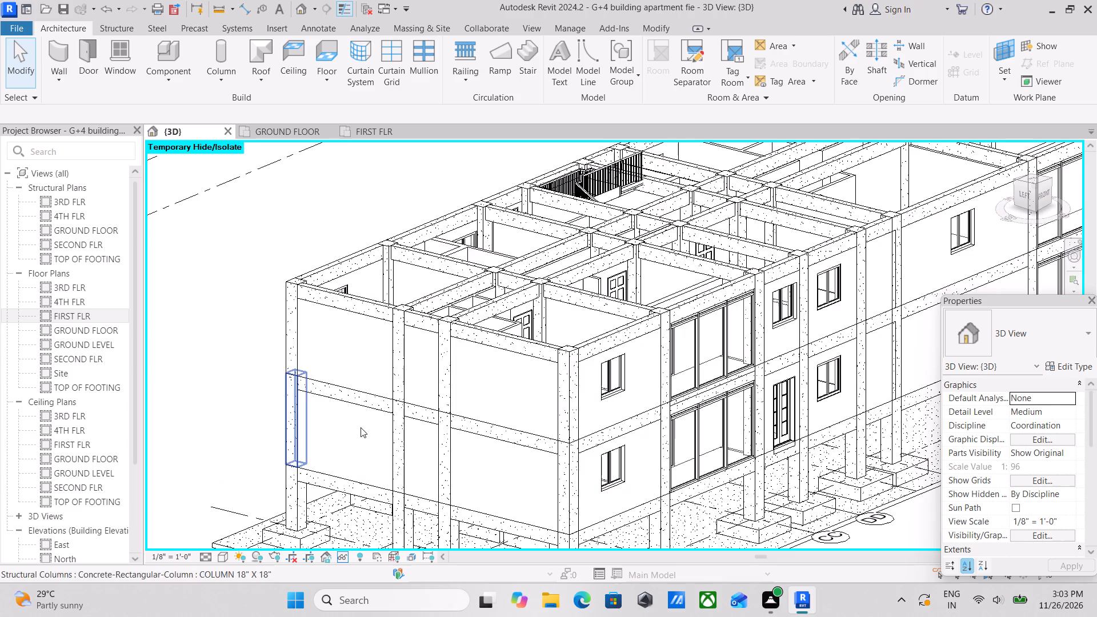
Examine the building's windows, balcony storefronts, columns and beams in the hidden-line 3D view.
scroll(710, 350, up, 2)
middle_drag(520, 384, 578, 360)
scroll(520, 384, up, 1)
scroll(581, 359, down, 5)
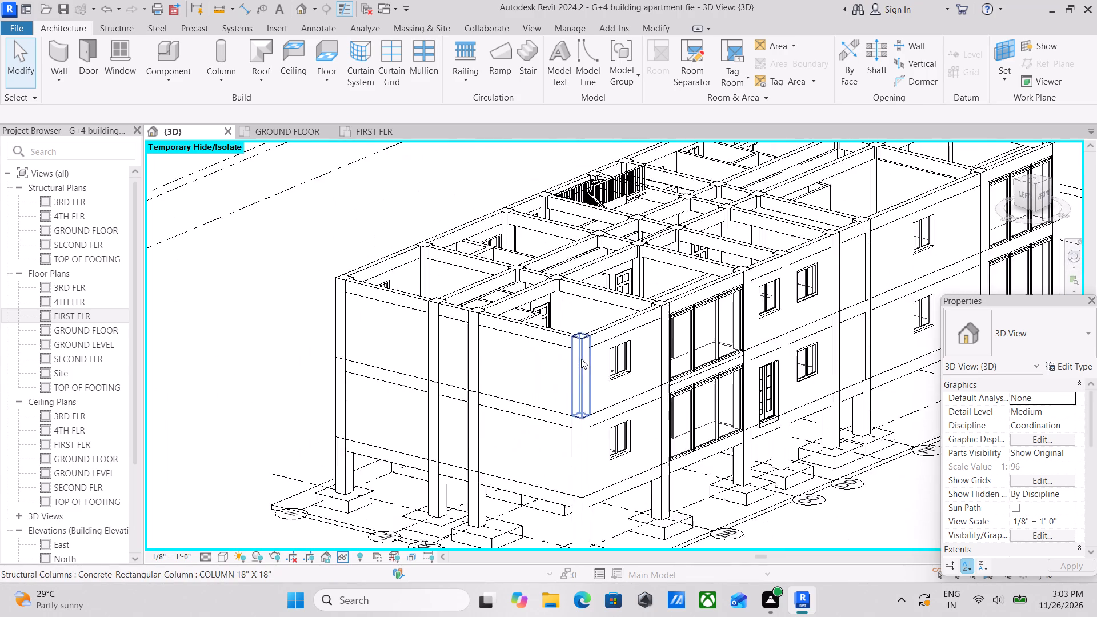
scroll(581, 359, down, 2)
middle_drag(581, 359, 642, 320)
scroll(841, 348, up, 3)
middle_drag(849, 348, 851, 367)
scroll(851, 367, down, 1)
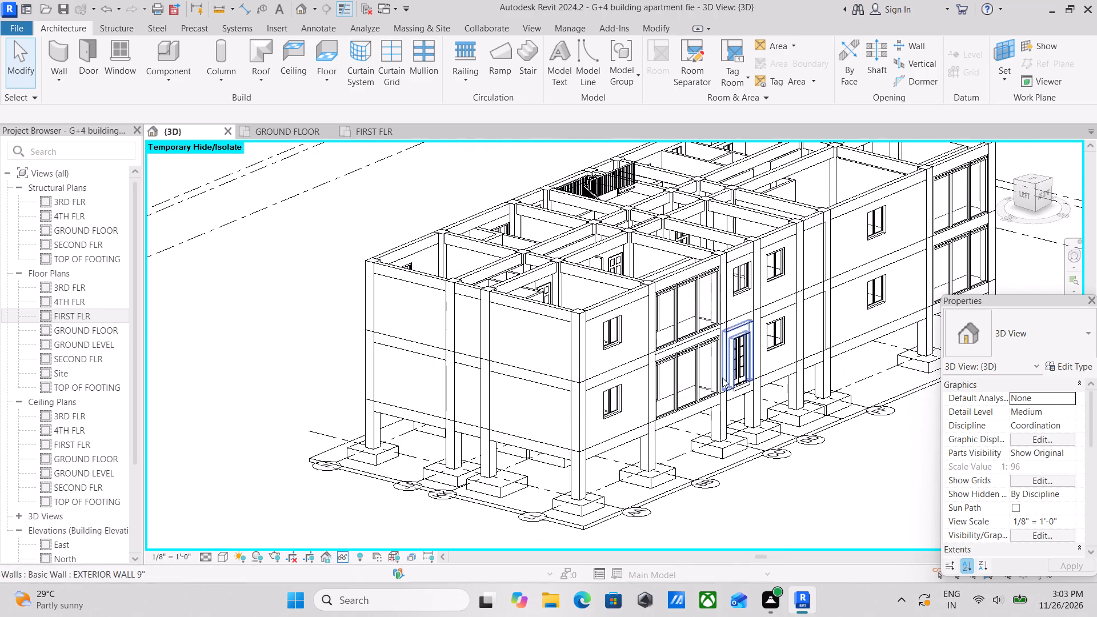
scroll(710, 376, down, 1)
middle_drag(710, 376, 714, 411)
scroll(739, 328, up, 3)
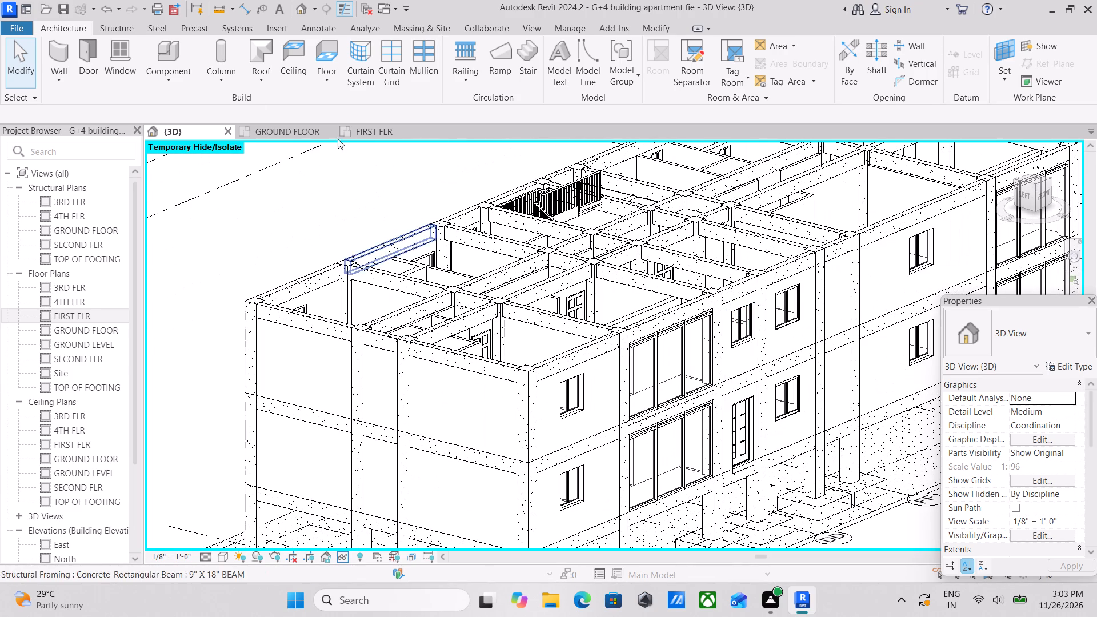
Set the visual style of the GROUND FLOOR plan to Realistic.
click(257, 131)
scroll(623, 350, down, 5)
middle_drag(728, 355, 714, 455)
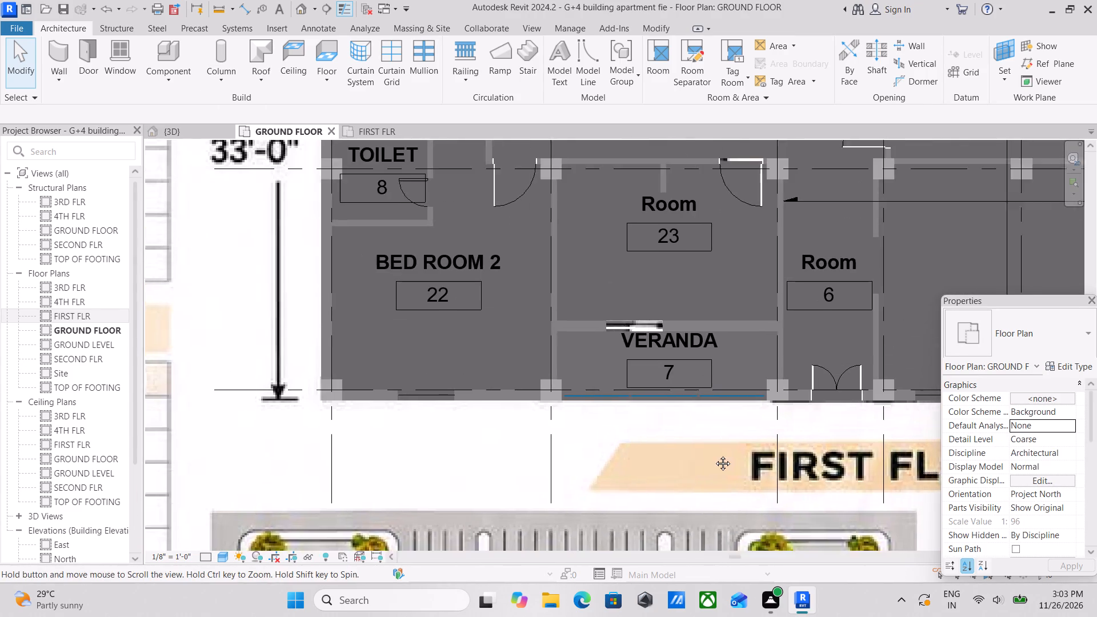
middle_drag(714, 455, 714, 456)
middle_drag(730, 338, 734, 422)
click(218, 558)
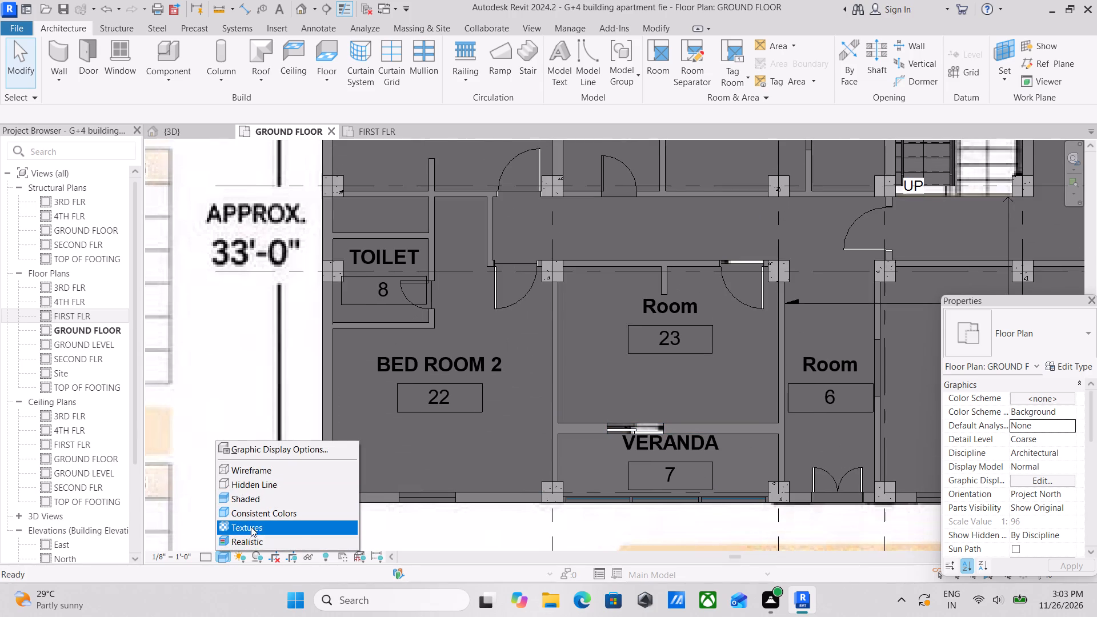
click(250, 542)
Examine the floor finishes and walls around TOILET 8, TOILET 10 and the adjoining corridor in the GROUND FLOOR plan.
middle_drag(606, 368, 591, 438)
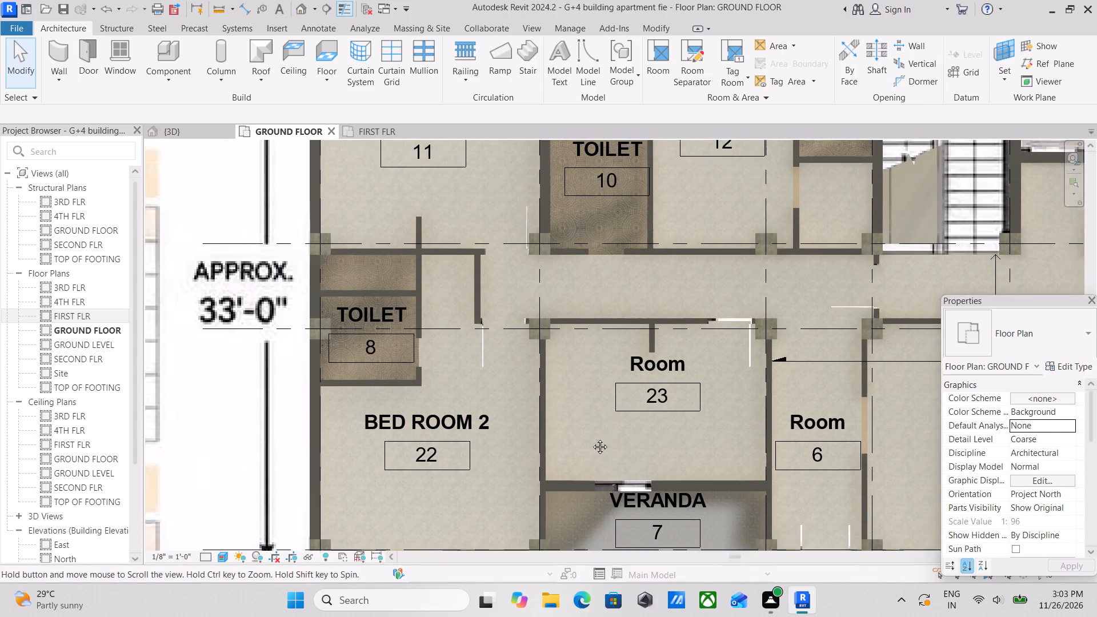
middle_drag(591, 438, 591, 439)
scroll(409, 327, up, 2)
middle_drag(518, 346, 596, 444)
scroll(423, 434, up, 3)
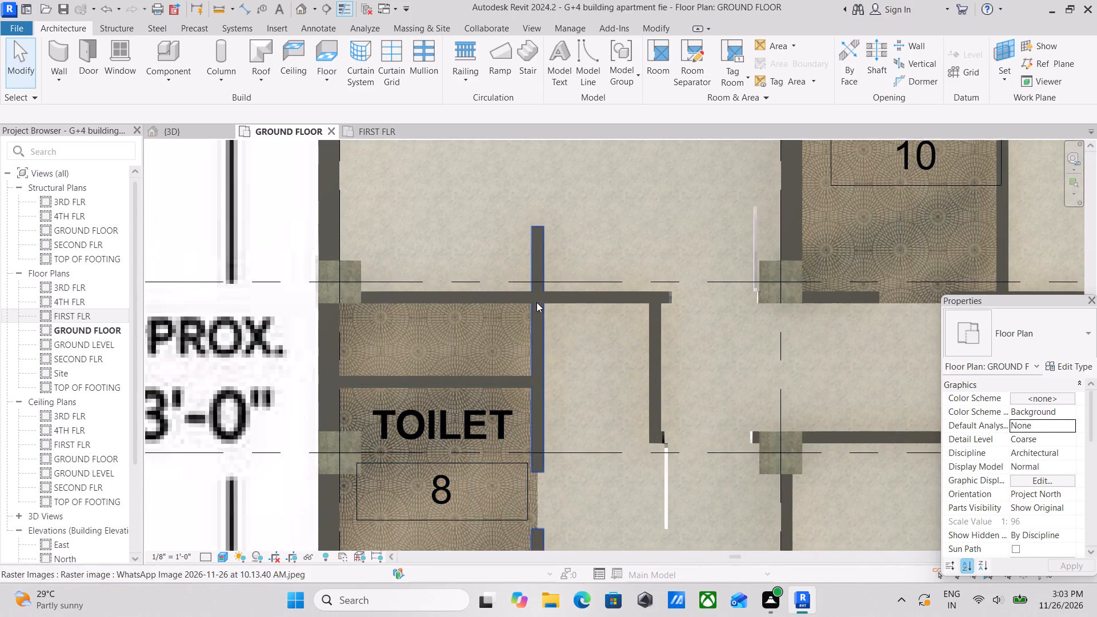
middle_drag(537, 302, 503, 407)
middle_drag(605, 303, 566, 396)
middle_drag(660, 282, 490, 288)
scroll(712, 285, down, 5)
middle_drag(712, 285, 532, 287)
middle_drag(955, 301, 738, 300)
scroll(878, 298, down, 1)
middle_drag(878, 298, 520, 315)
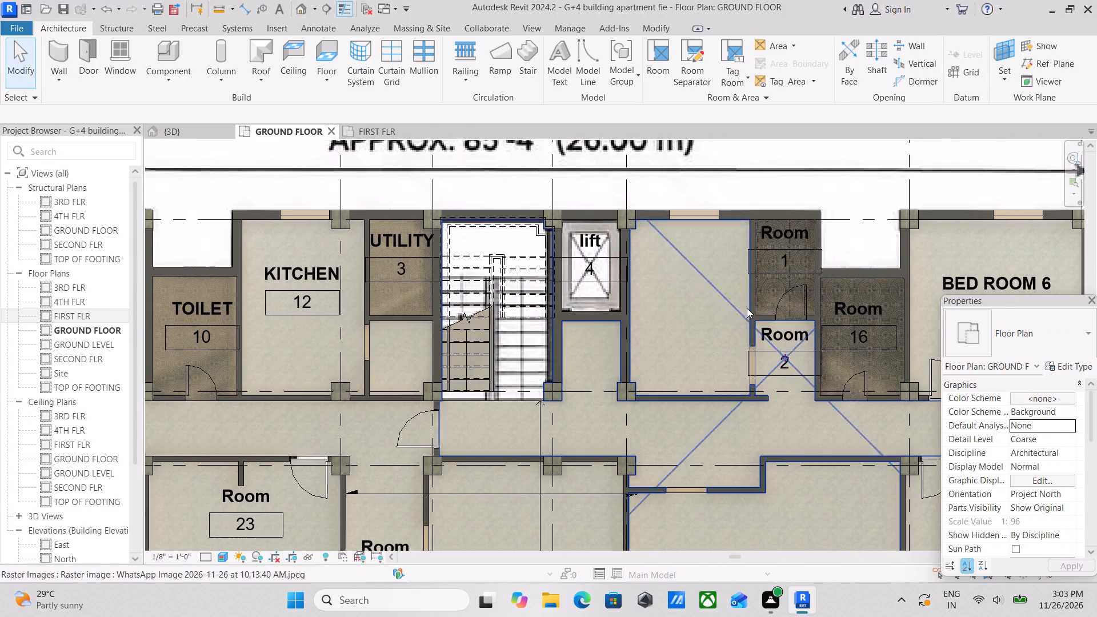
Examine the staircase, lift and surrounding rooms and corridor in the realistic GROUND FLOOR plan.
scroll(698, 323, down, 1)
scroll(763, 327, down, 1)
scroll(775, 326, up, 2)
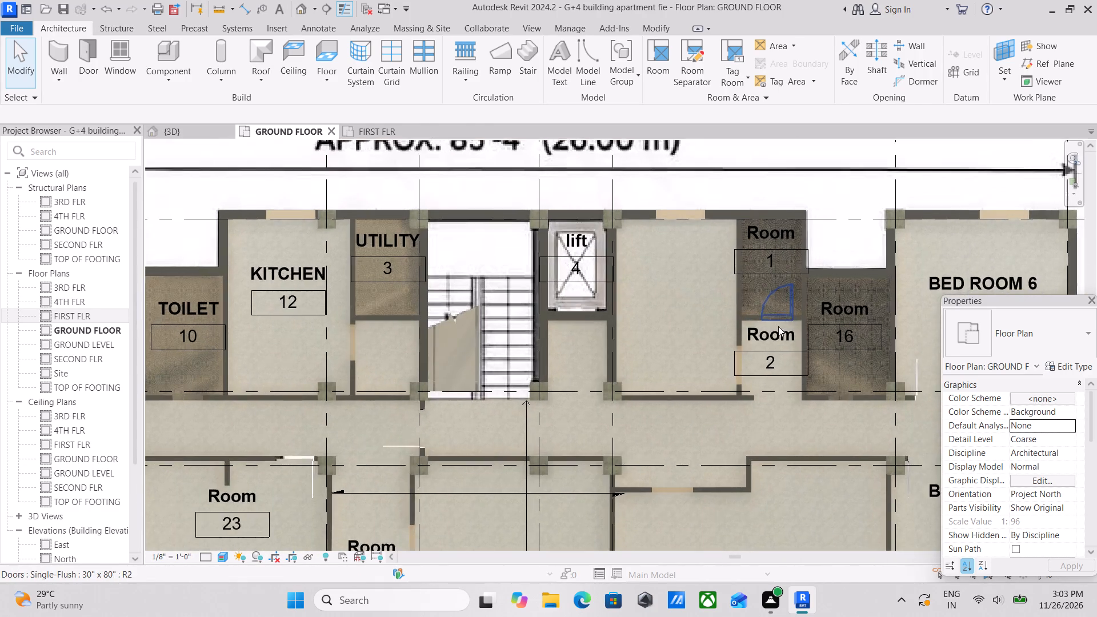
scroll(778, 326, up, 9)
scroll(832, 385, down, 9)
middle_drag(534, 400, 596, 356)
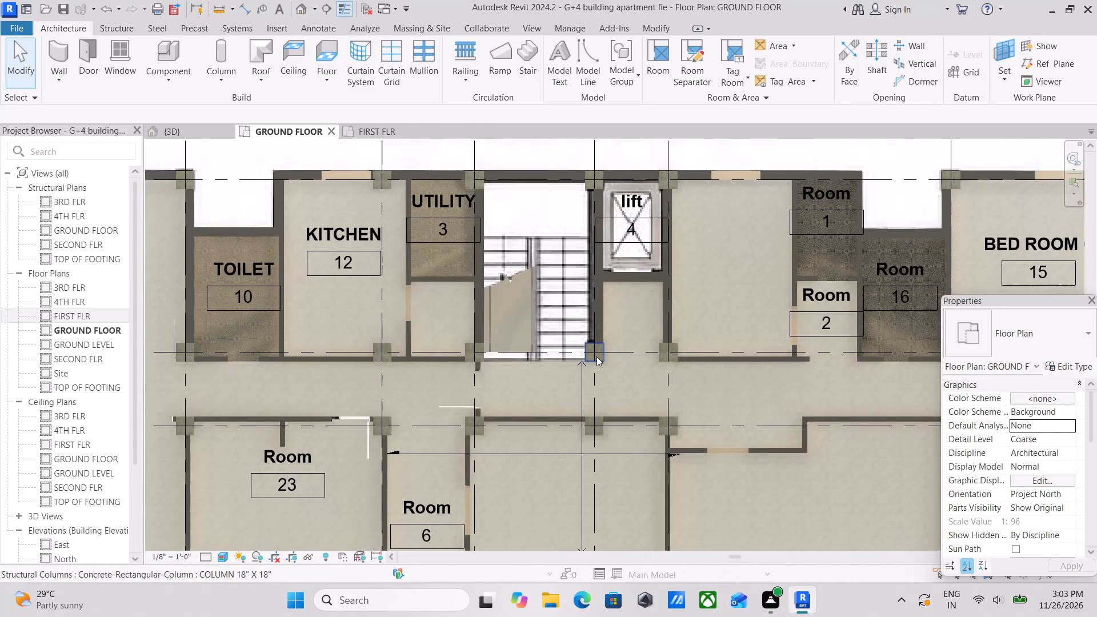
middle_drag(596, 356, 594, 358)
scroll(491, 298, up, 9)
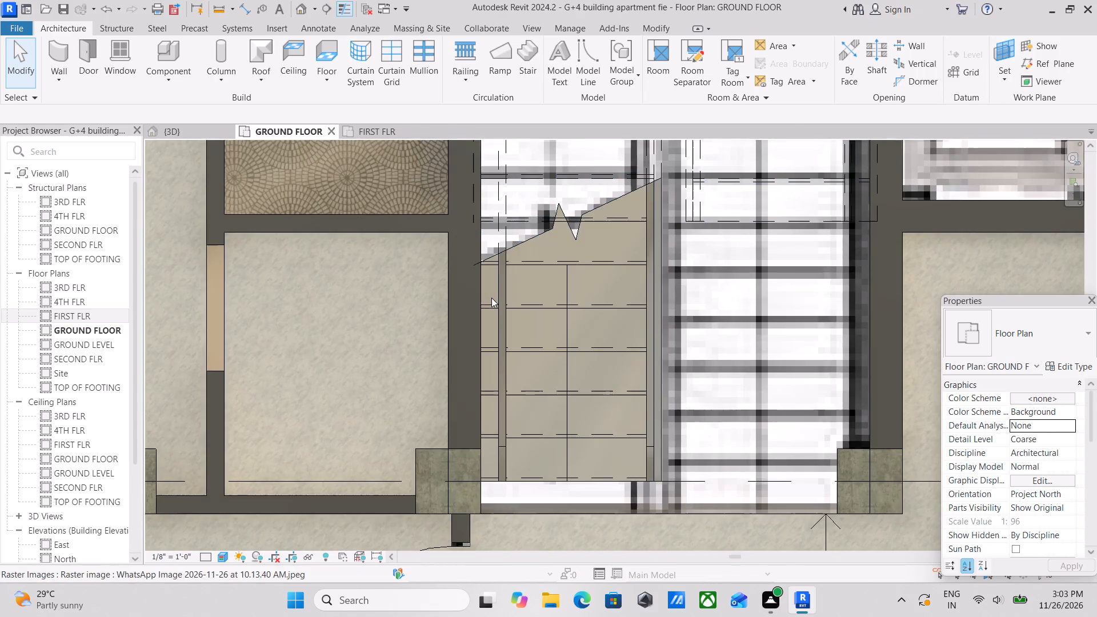
scroll(491, 298, down, 8)
scroll(466, 397, down, 3)
middle_drag(466, 397, 514, 352)
middle_drag(555, 394, 567, 349)
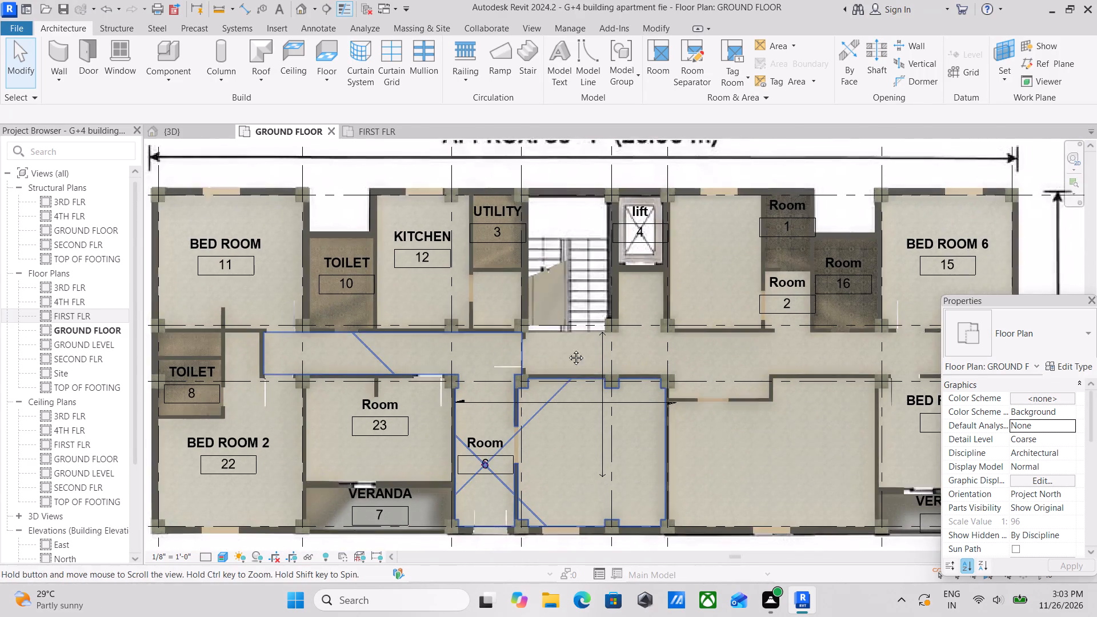
middle_drag(567, 349, 586, 315)
scroll(643, 374, down, 1)
middle_drag(643, 374, 720, 392)
middle_drag(598, 396, 662, 391)
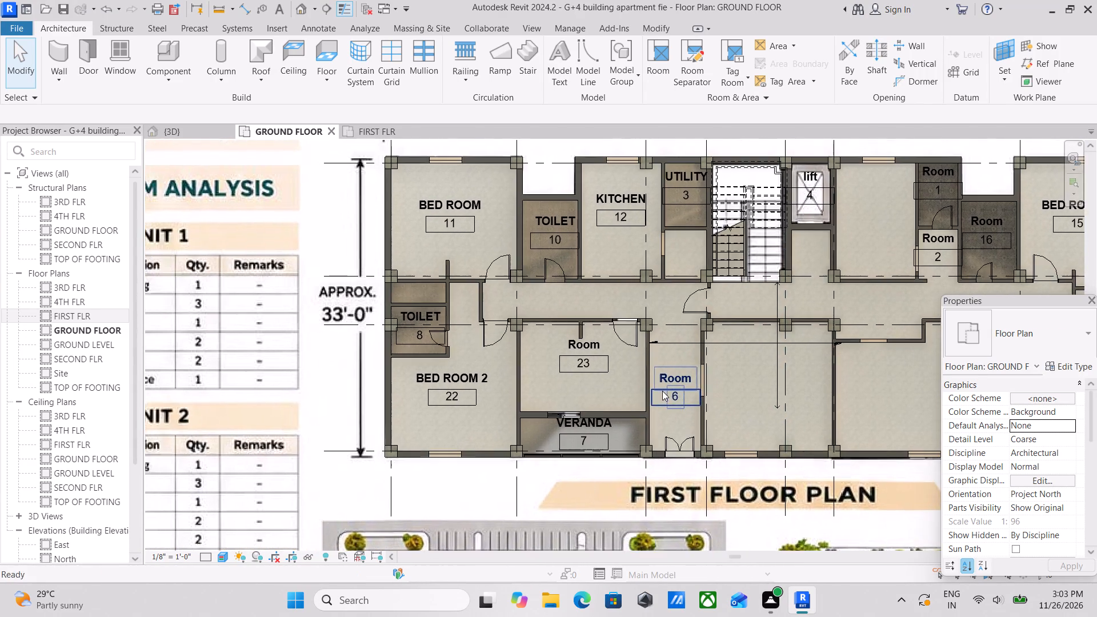
Examine the finishes from VERANDA 7 and BED ROOM 2 along the plan to BED ROOM 6 and BED ROOM 3.
scroll(594, 415, up, 3)
scroll(539, 454, up, 15)
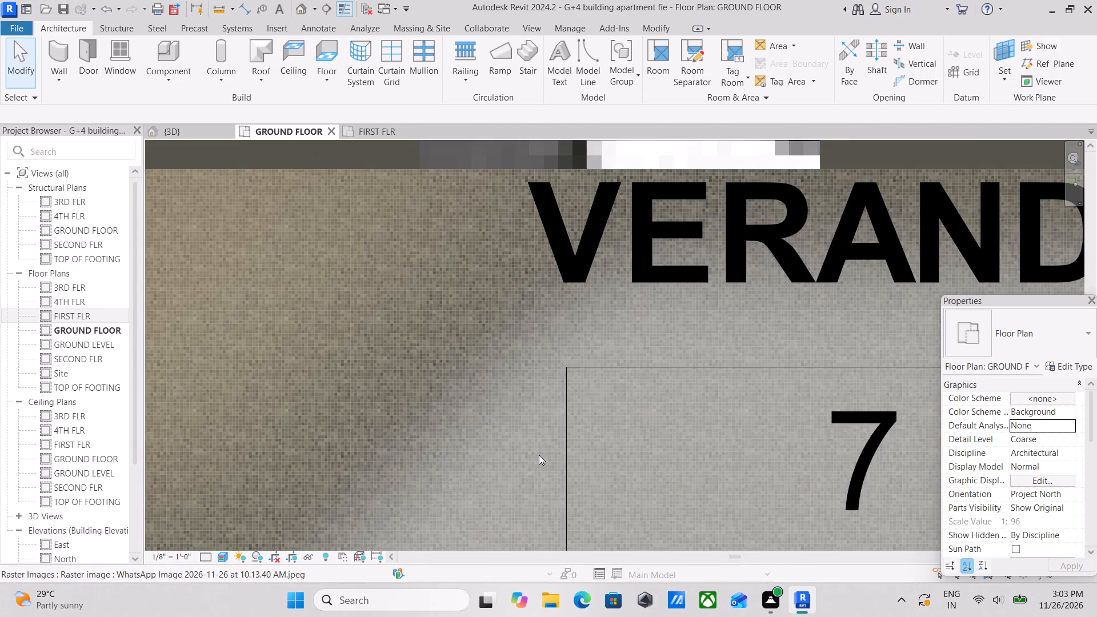
scroll(539, 455, up, 4)
scroll(539, 455, down, 18)
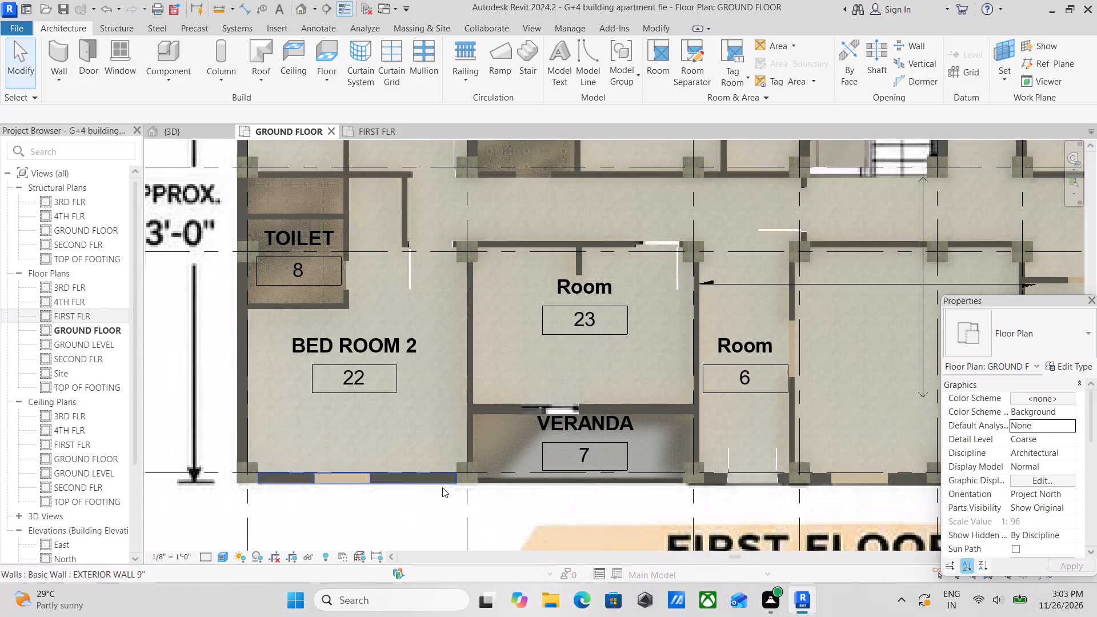
middle_drag(442, 487, 502, 544)
middle_drag(481, 476, 494, 503)
middle_drag(499, 440, 511, 502)
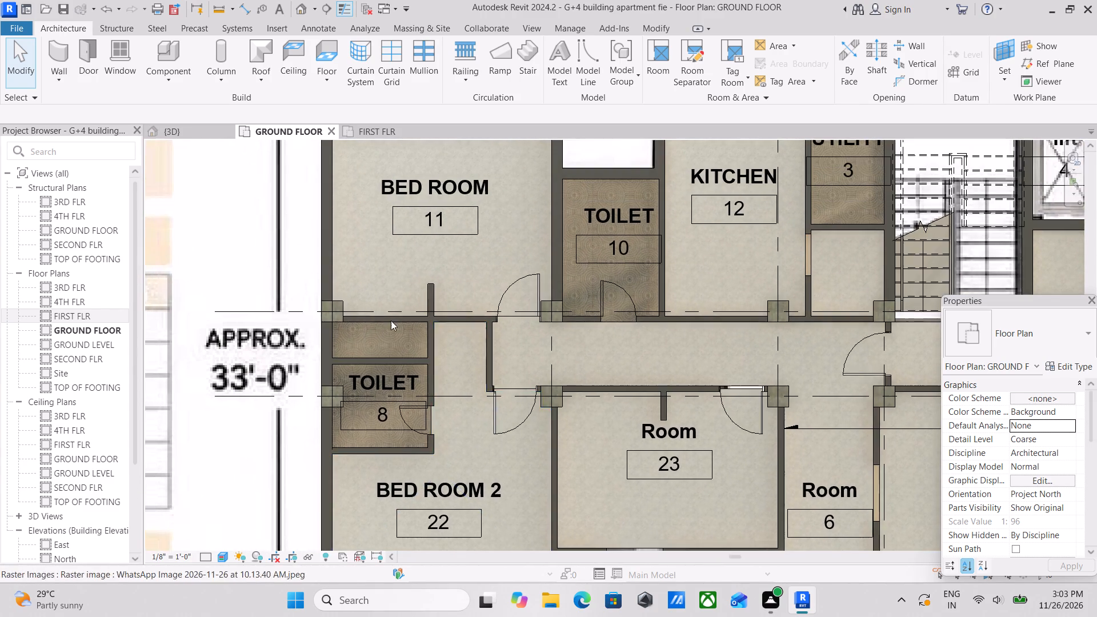
scroll(551, 290, down, 1)
middle_drag(550, 293, 471, 418)
middle_drag(680, 376, 438, 347)
middle_drag(709, 375, 658, 372)
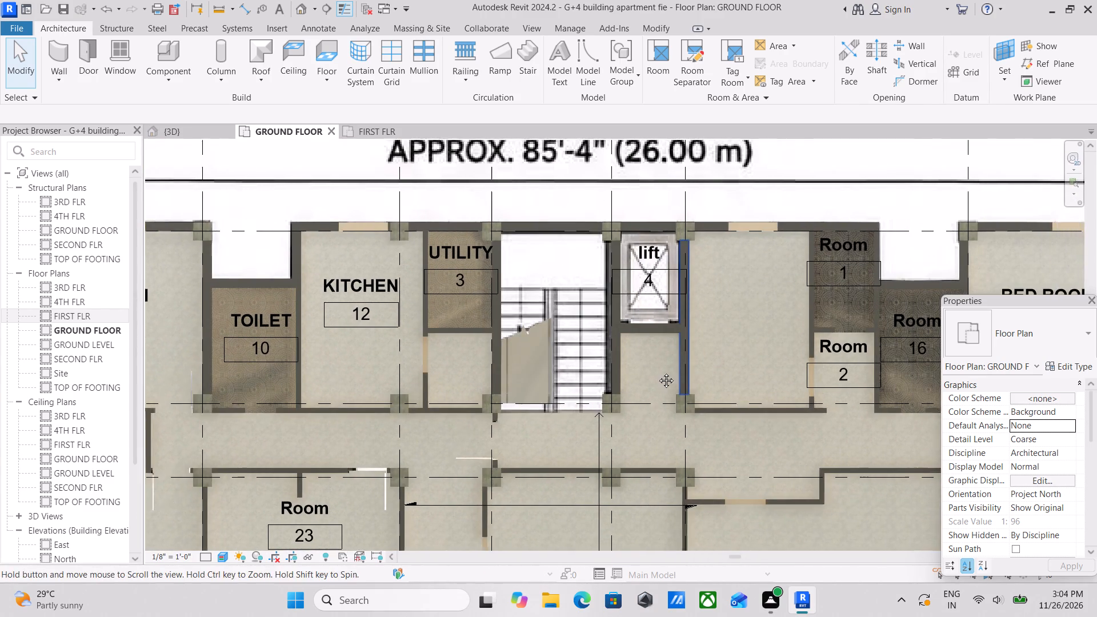
middle_drag(658, 372, 618, 364)
middle_drag(823, 379, 672, 342)
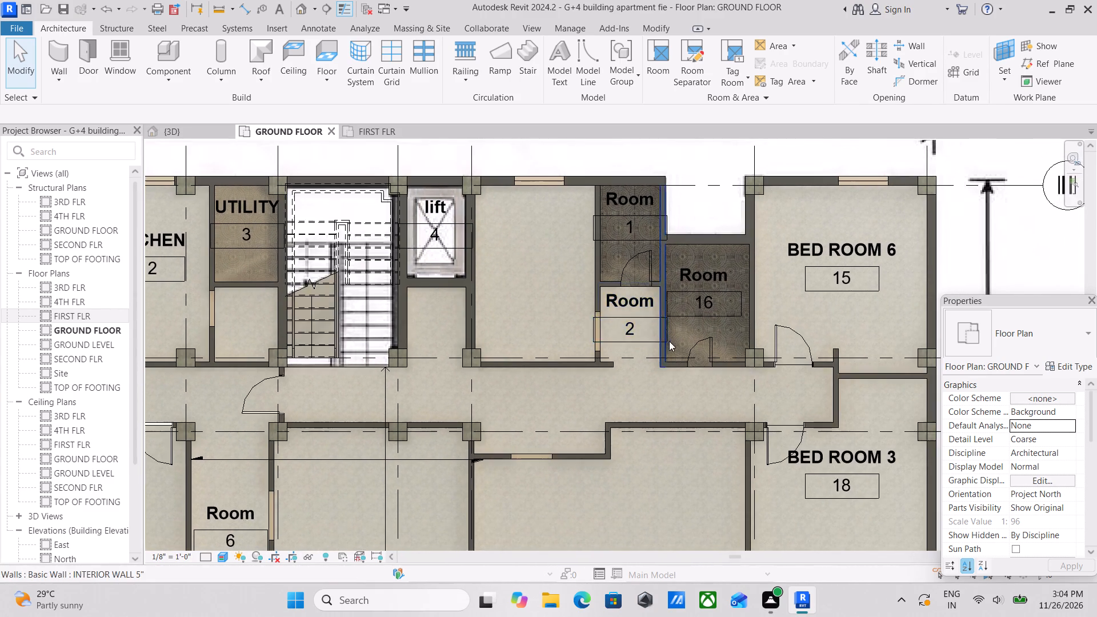
middle_drag(848, 371, 746, 332)
middle_drag(746, 446, 746, 374)
scroll(746, 374, down, 2)
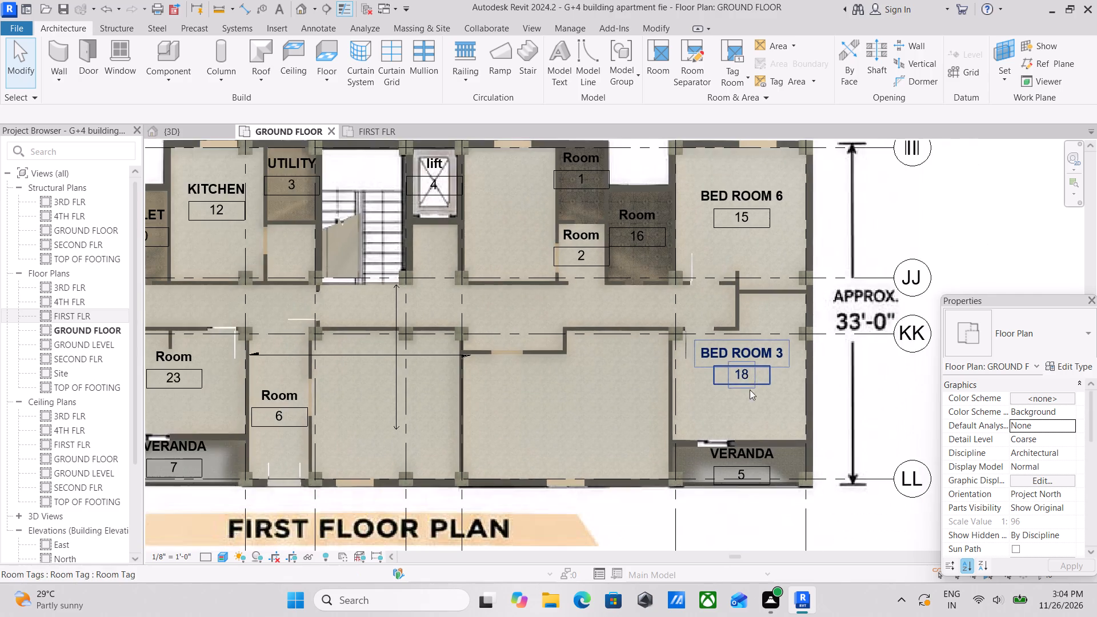
Inspect the floor texture of the large unlabelled room beside BED ROOM 3, comparing it with the rooms across the plan.
scroll(663, 441, up, 2)
scroll(619, 433, down, 1)
middle_drag(619, 433, 696, 379)
scroll(541, 363, up, 8)
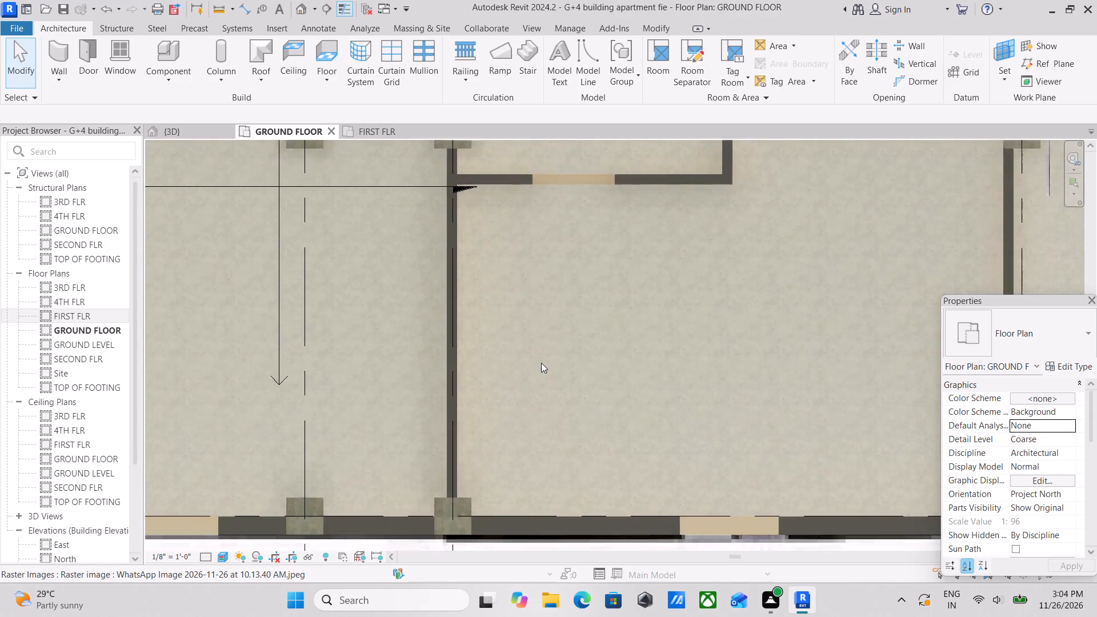
scroll(541, 363, up, 6)
scroll(519, 363, down, 11)
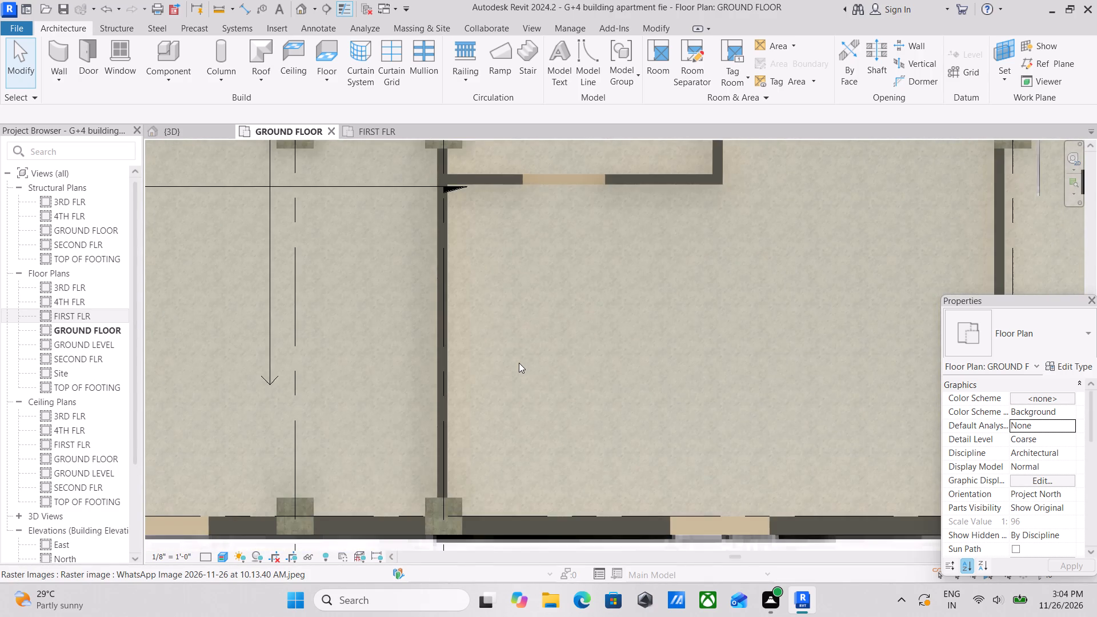
scroll(519, 363, down, 2)
middle_drag(519, 363, 672, 436)
middle_drag(624, 423, 747, 522)
middle_drag(613, 442, 742, 514)
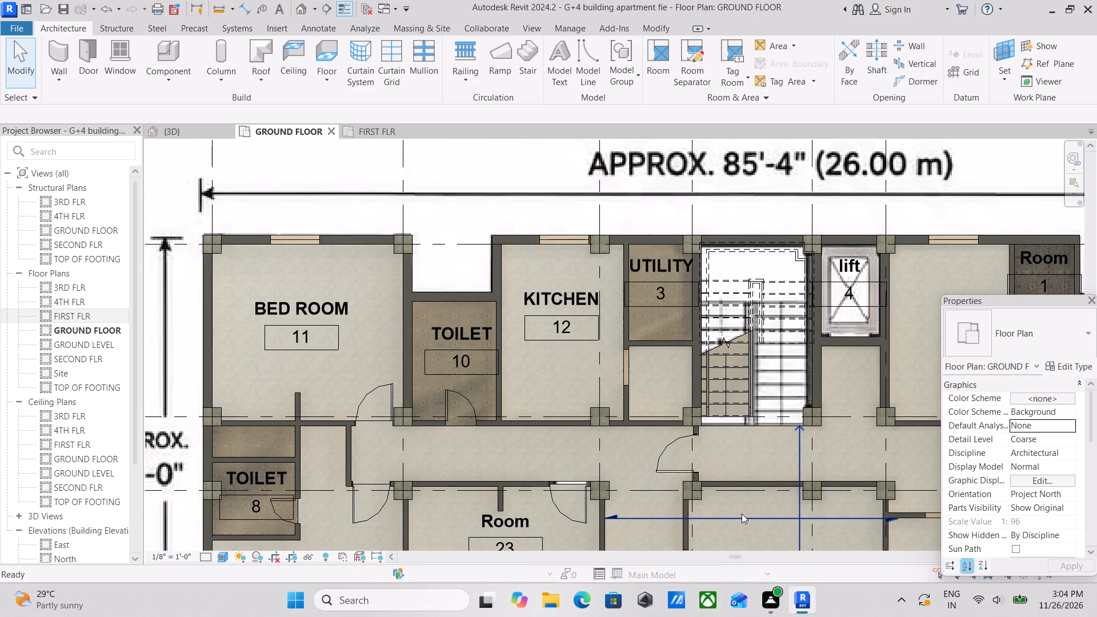
Review the whole GROUND FLOOR layout, checking room labels, finishes, doors and walls in both apartment units.
scroll(711, 477, down, 3)
middle_drag(535, 470, 579, 395)
scroll(475, 468, up, 3)
middle_drag(563, 481, 523, 400)
scroll(430, 428, up, 4)
scroll(500, 421, down, 4)
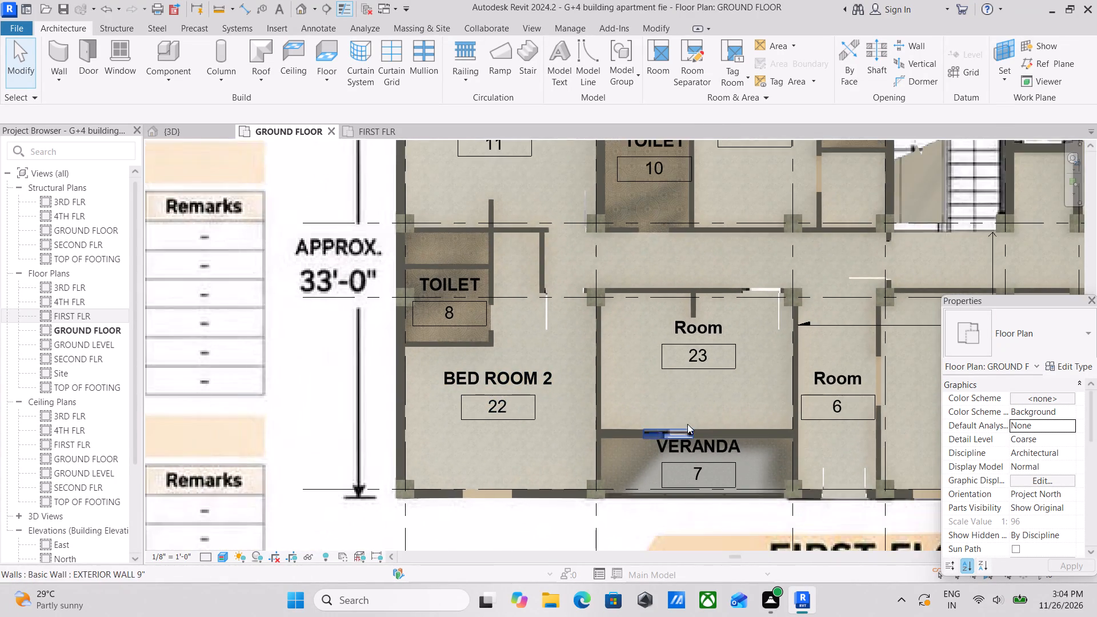
scroll(687, 424, down, 1)
middle_drag(687, 424, 414, 470)
scroll(635, 434, down, 1)
middle_drag(631, 434, 544, 419)
scroll(750, 410, down, 3)
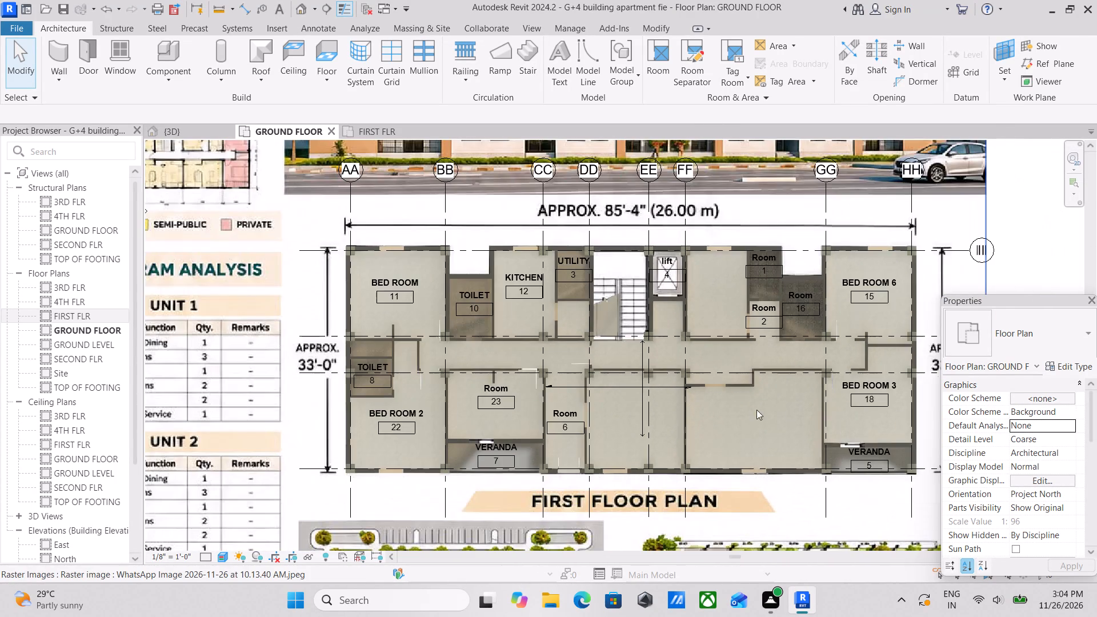
scroll(847, 375, up, 2)
middle_drag(847, 375, 813, 418)
scroll(839, 390, up, 2)
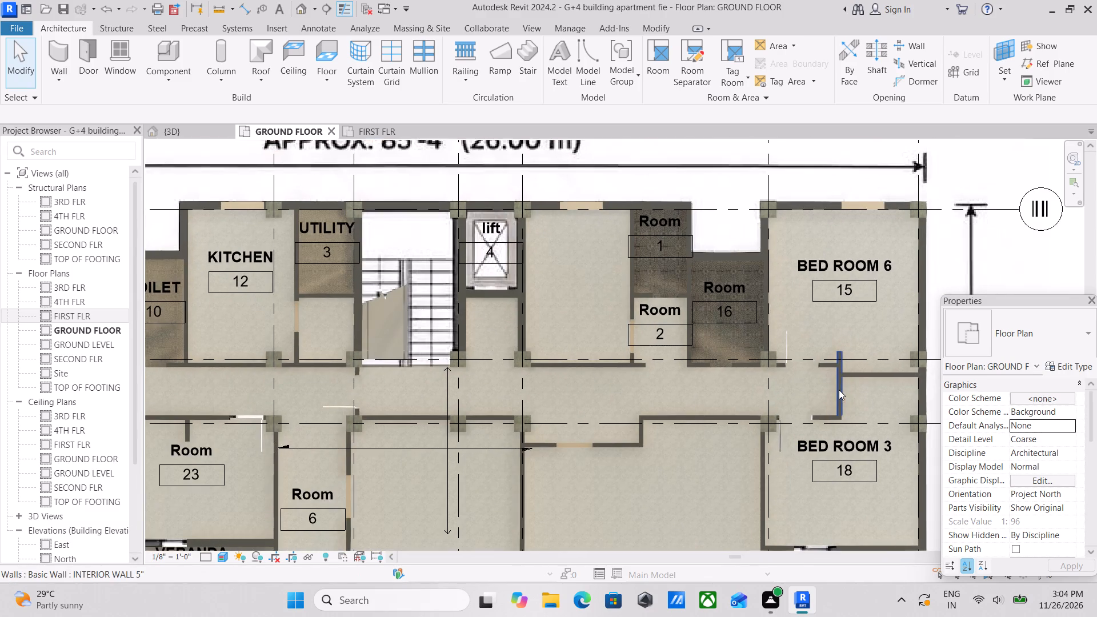
middle_drag(839, 390, 794, 394)
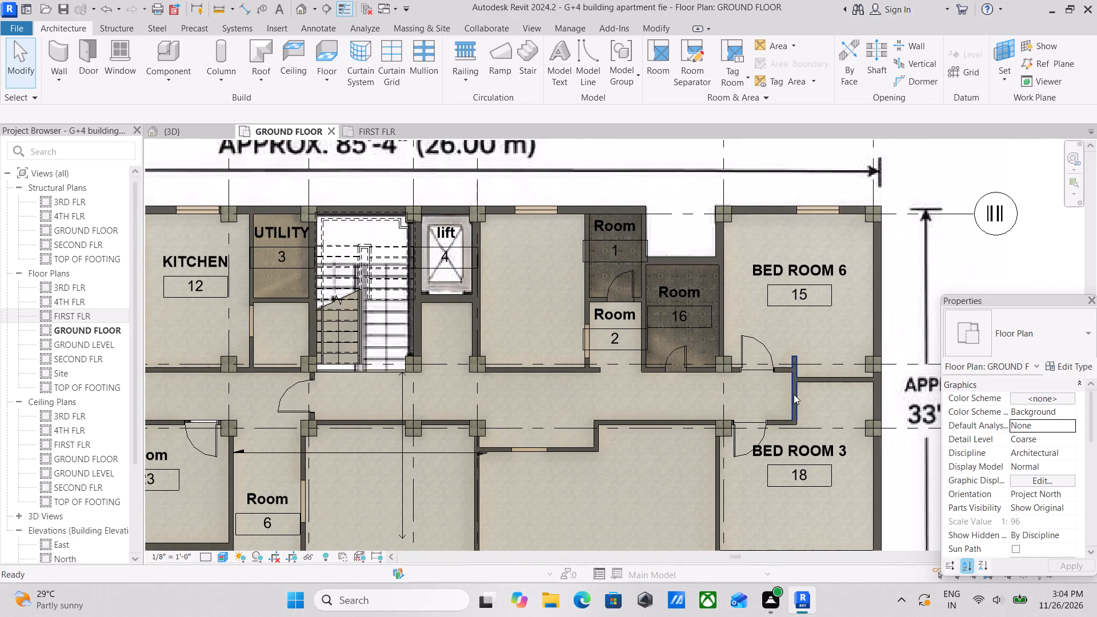
scroll(794, 394, up, 3)
scroll(794, 394, down, 5)
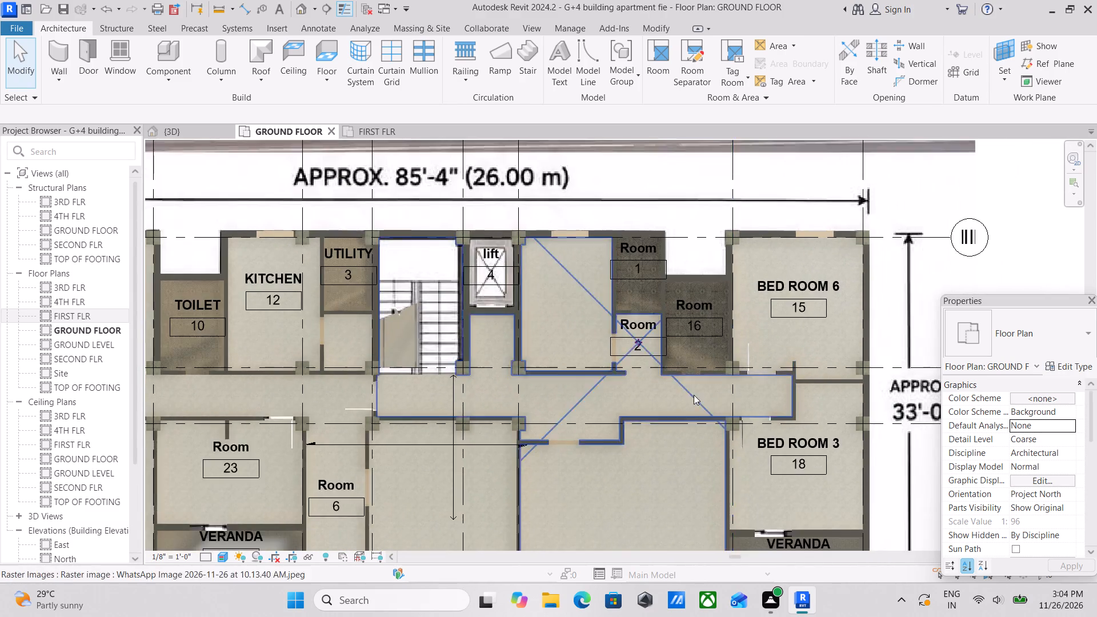
scroll(694, 395, down, 1)
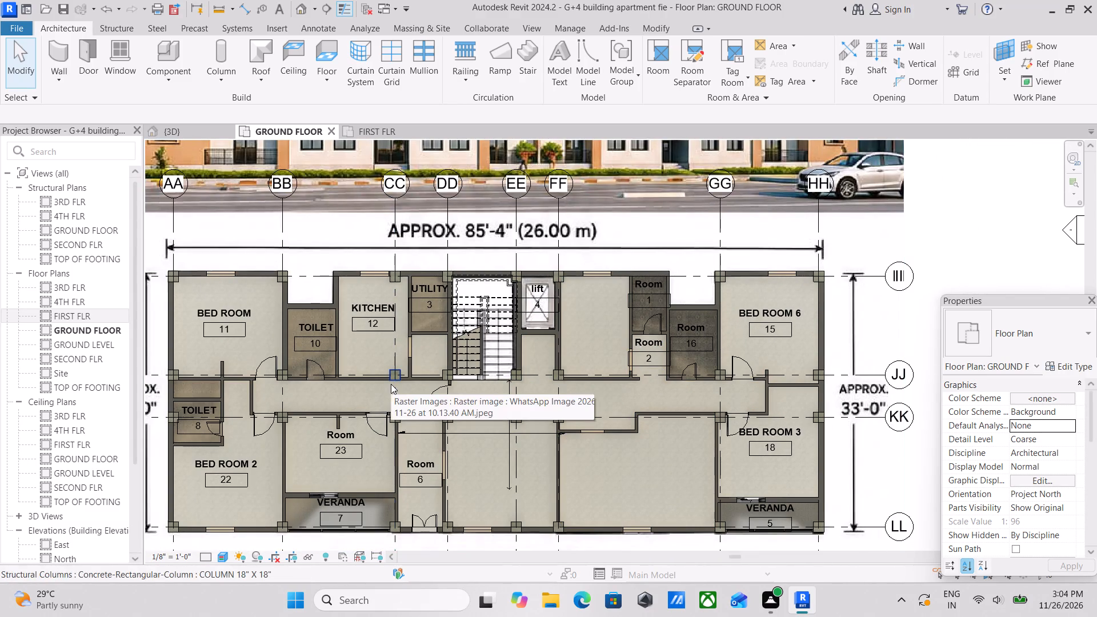
scroll(389, 383, up, 2)
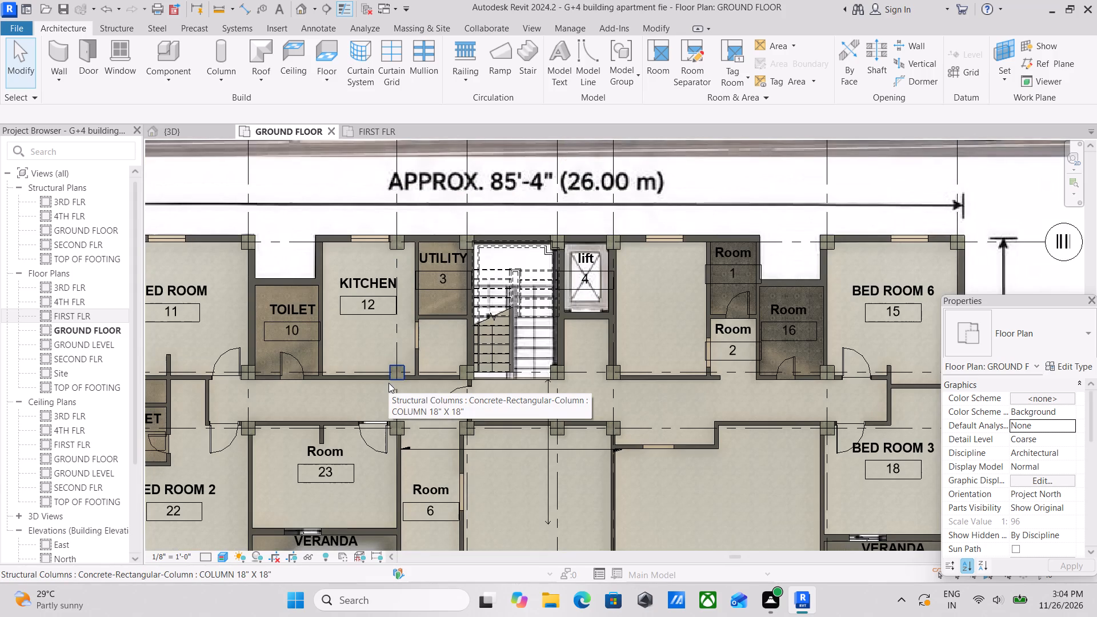
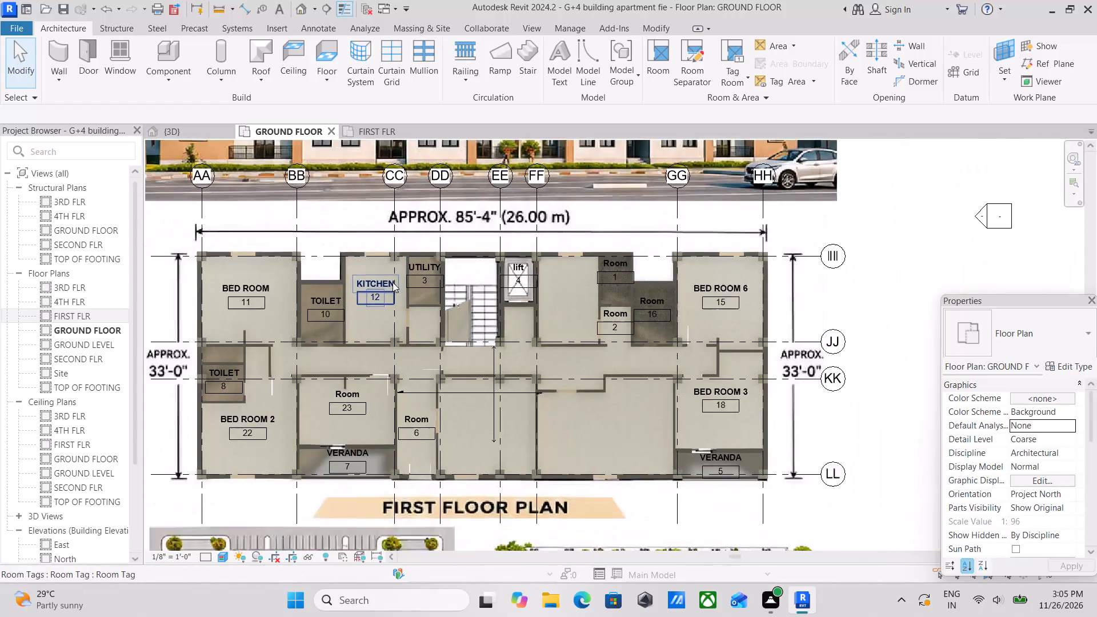
Examine BED ROOM 11 and the adjoining TOILET 10 and KITCHEN 12 in the realistic GROUND FLOOR plan.
middle_drag(289, 330, 566, 351)
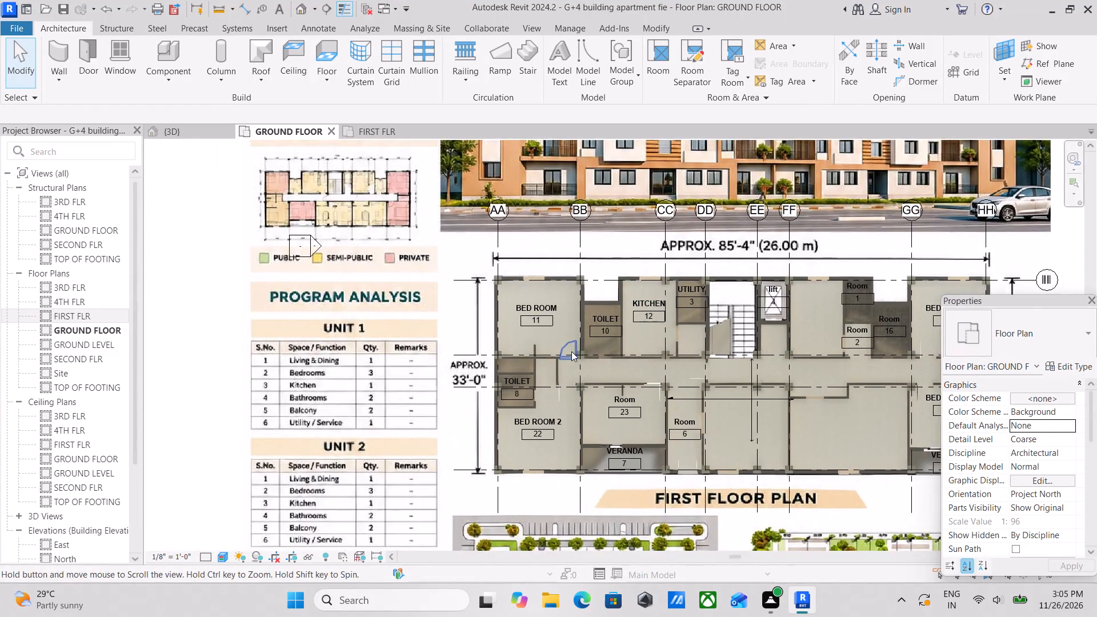
scroll(545, 265, up, 4)
scroll(534, 381, up, 1)
middle_drag(528, 378, 458, 362)
scroll(500, 398, up, 3)
middle_drag(537, 424, 561, 437)
scroll(560, 437, up, 3)
middle_drag(580, 425, 637, 441)
middle_drag(466, 380, 520, 423)
scroll(493, 302, down, 1)
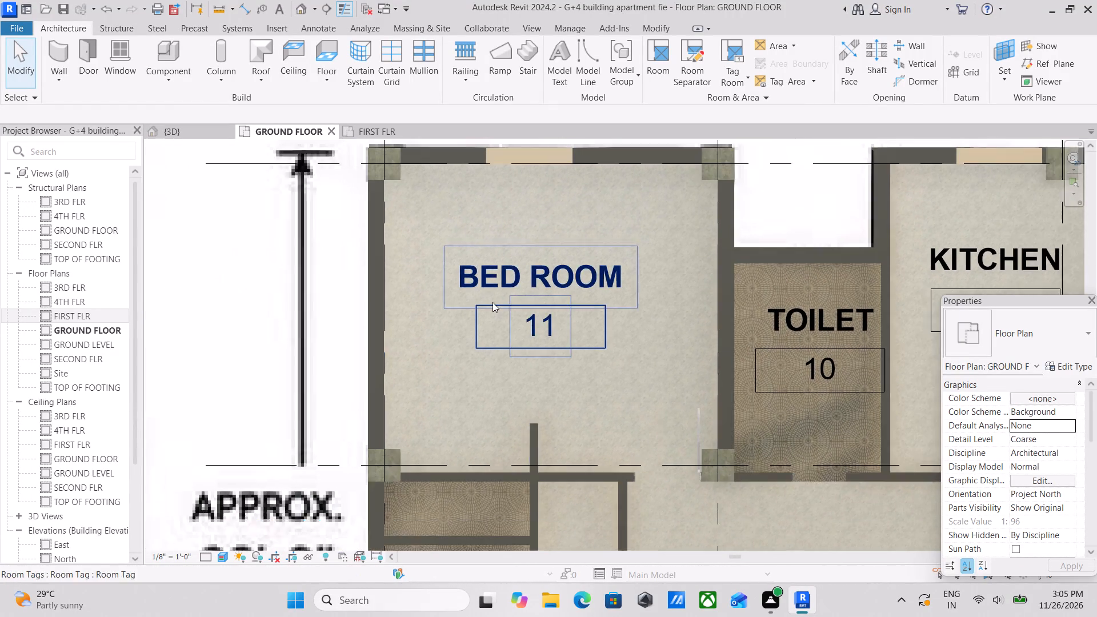
scroll(493, 302, down, 1)
scroll(413, 338, down, 2)
middle_click(413, 338)
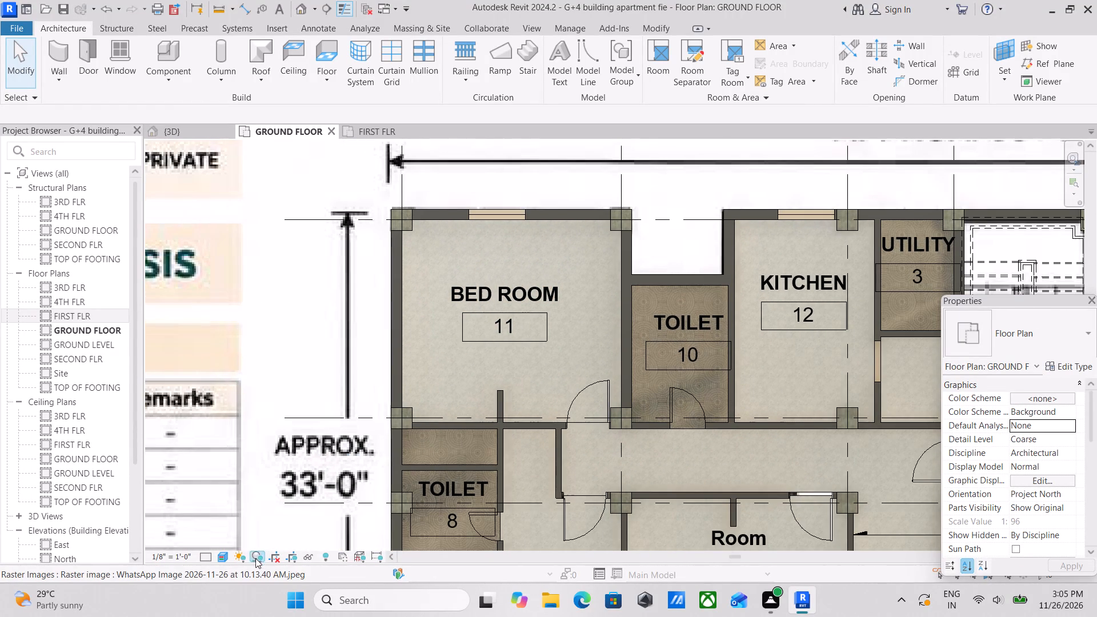
Switch the GROUND FLOOR plan to the Shaded visual style and dismiss the save reminder without saving.
click(224, 556)
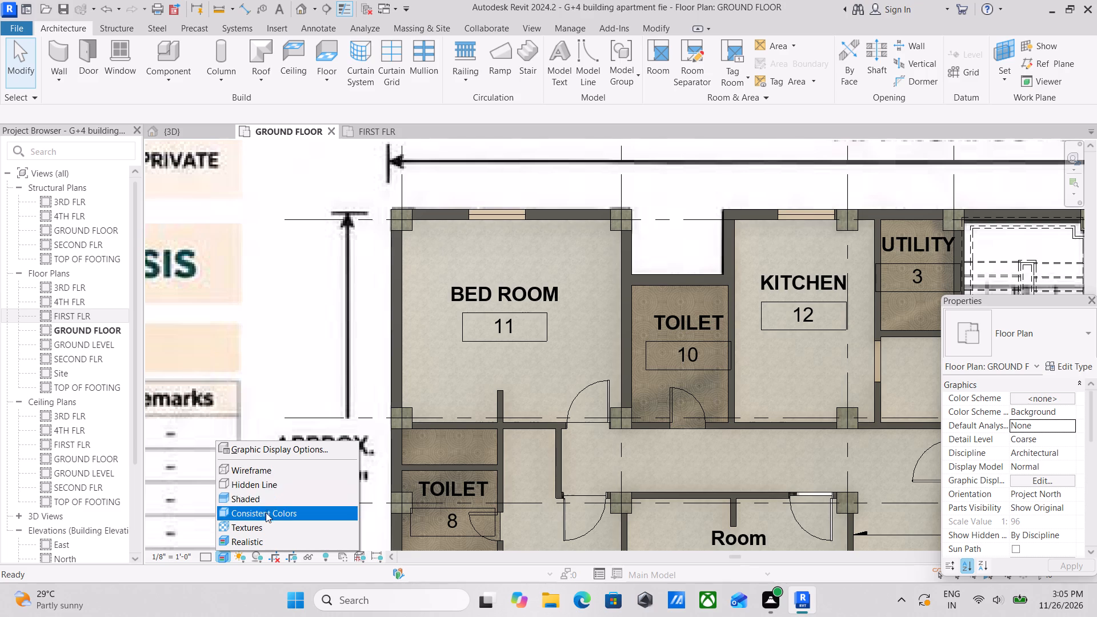
click(266, 500)
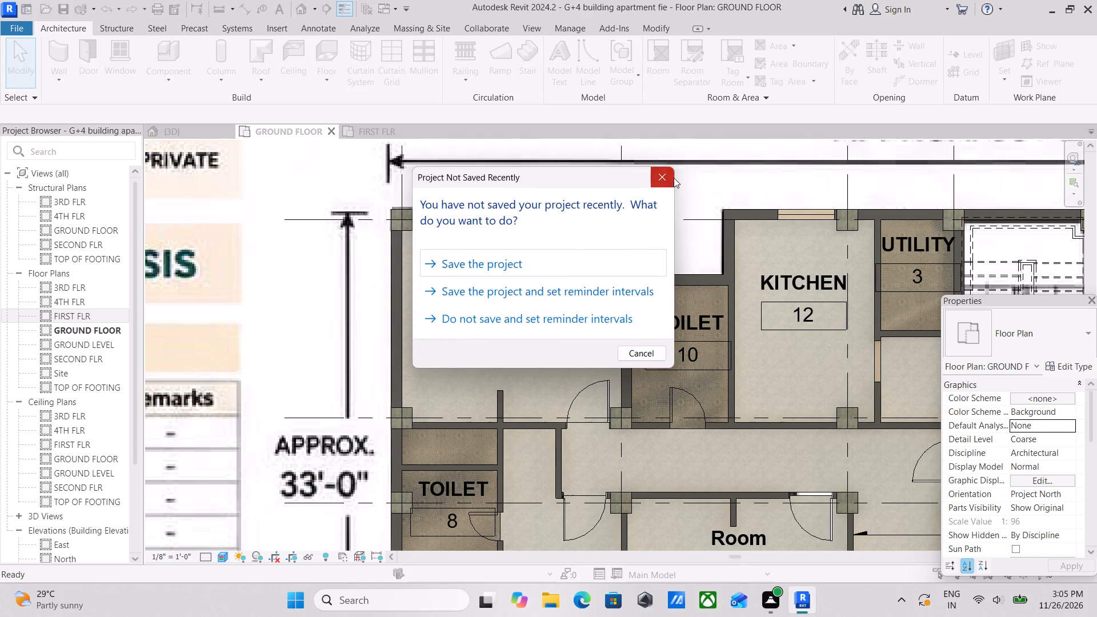
click(672, 178)
scroll(510, 343, up, 2)
middle_drag(501, 342, 511, 377)
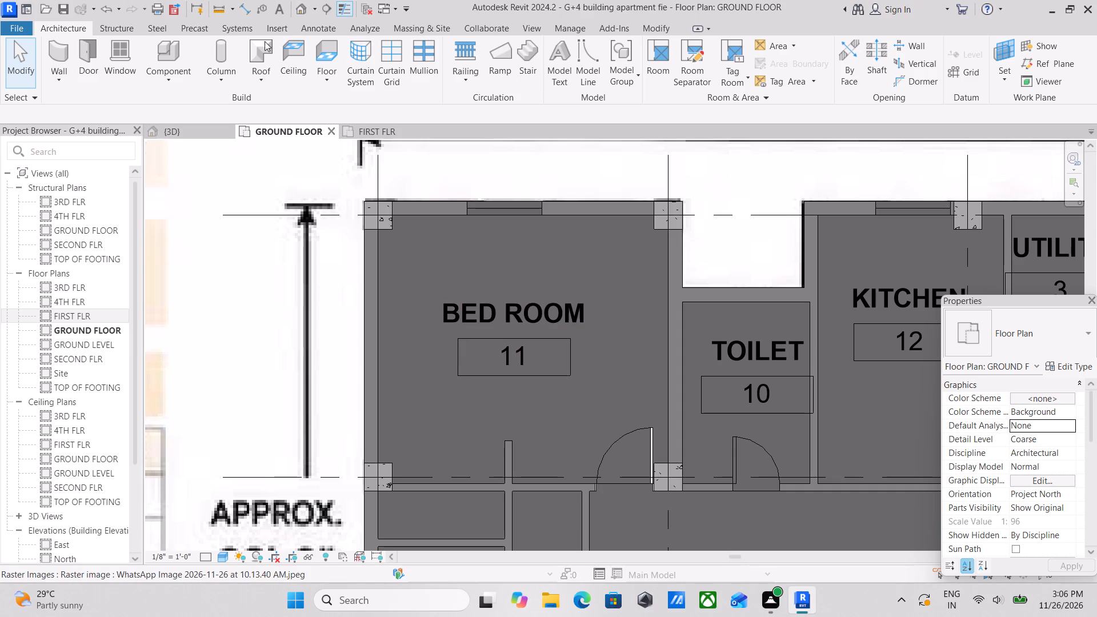
Start an automatic ceiling on the GROUND FLOOR level using the Compound Ceiling type GWB on Mtl. Stud.
click(294, 47)
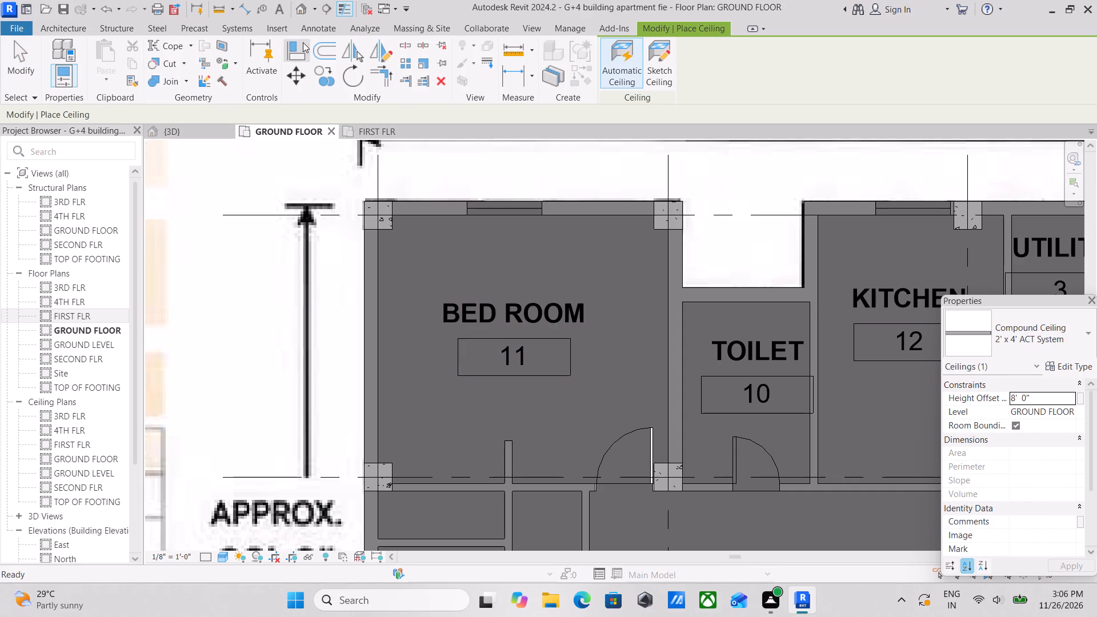
scroll(966, 368, up, 2)
click(1059, 344)
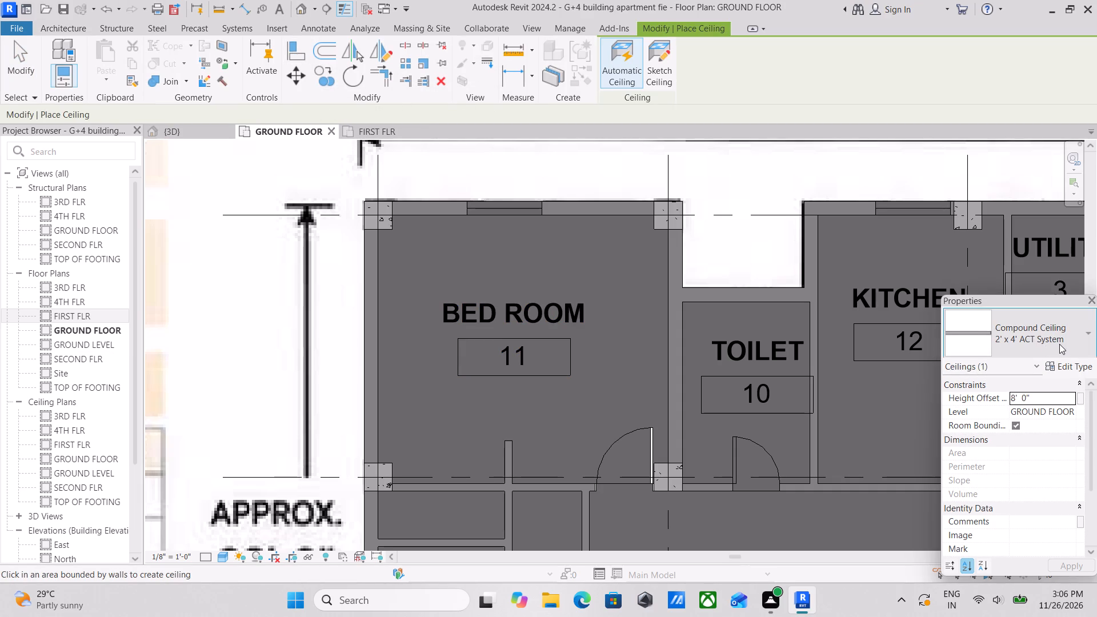
scroll(994, 526, down, 3)
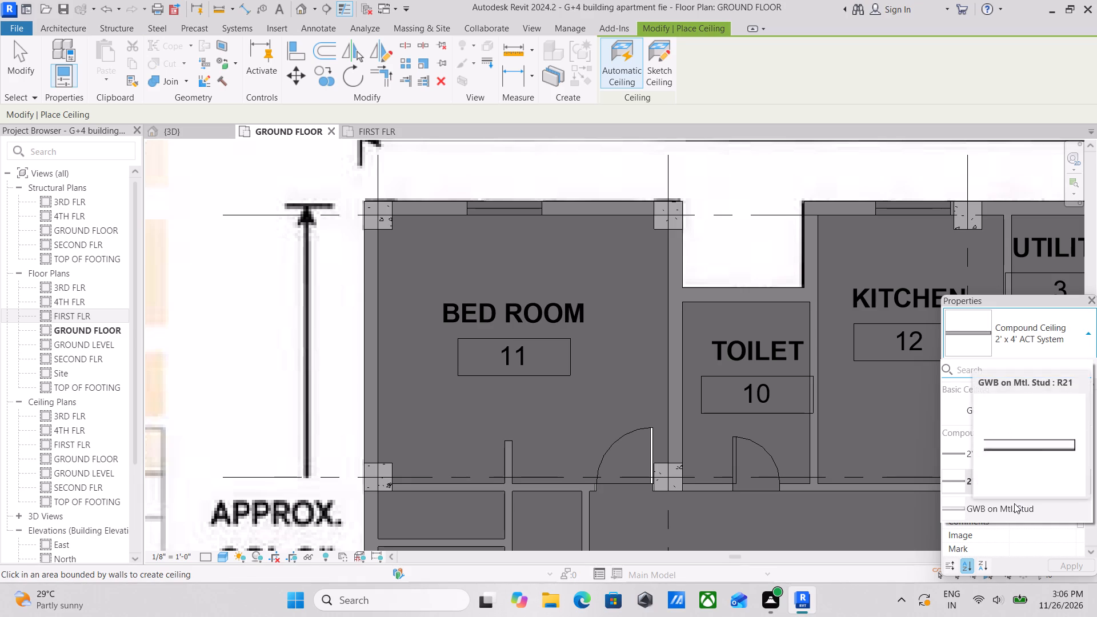
click(1014, 503)
click(1038, 403)
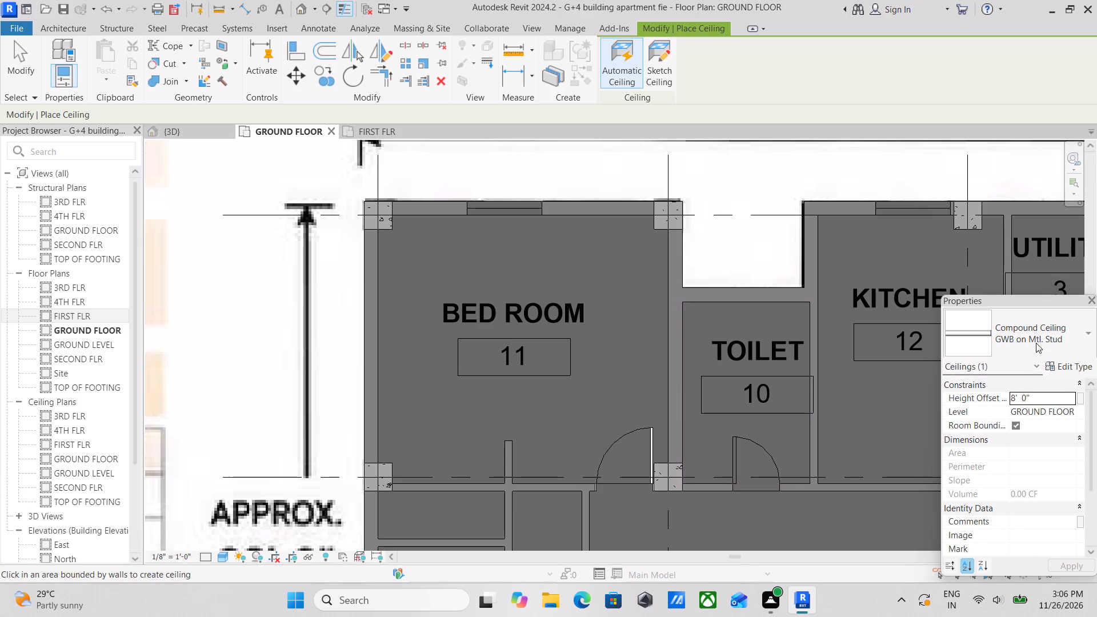
click(1045, 401)
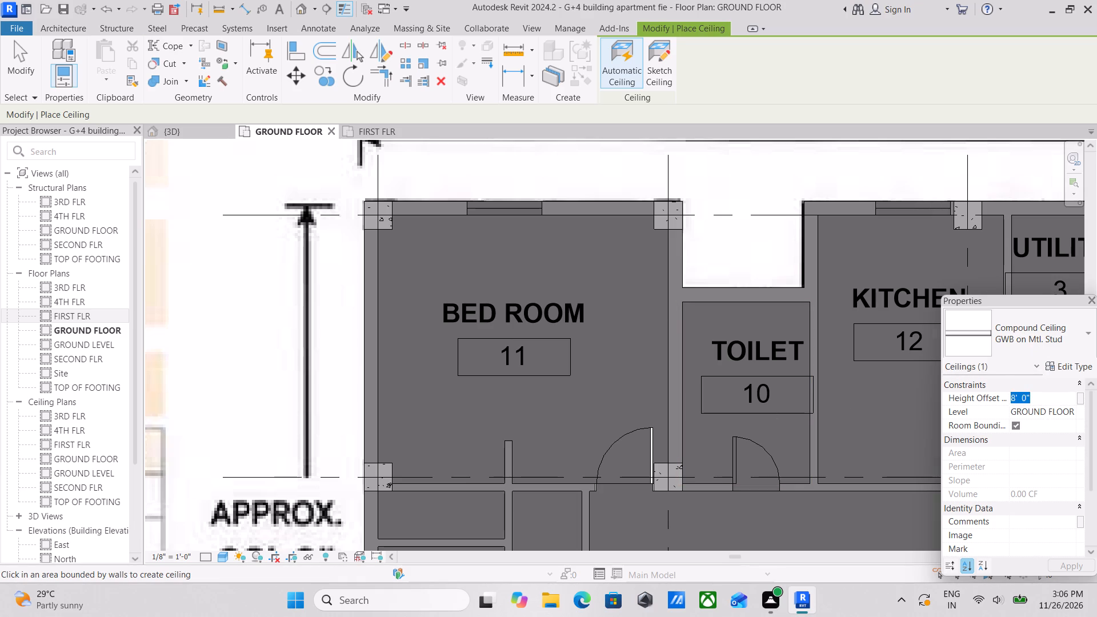
scroll(981, 396, up, 6)
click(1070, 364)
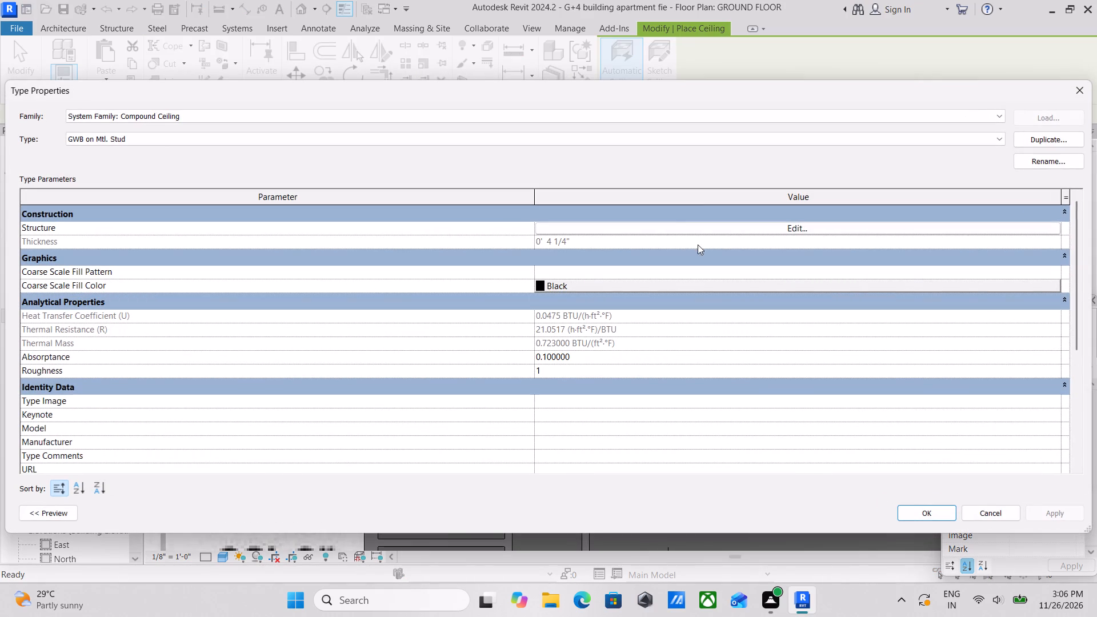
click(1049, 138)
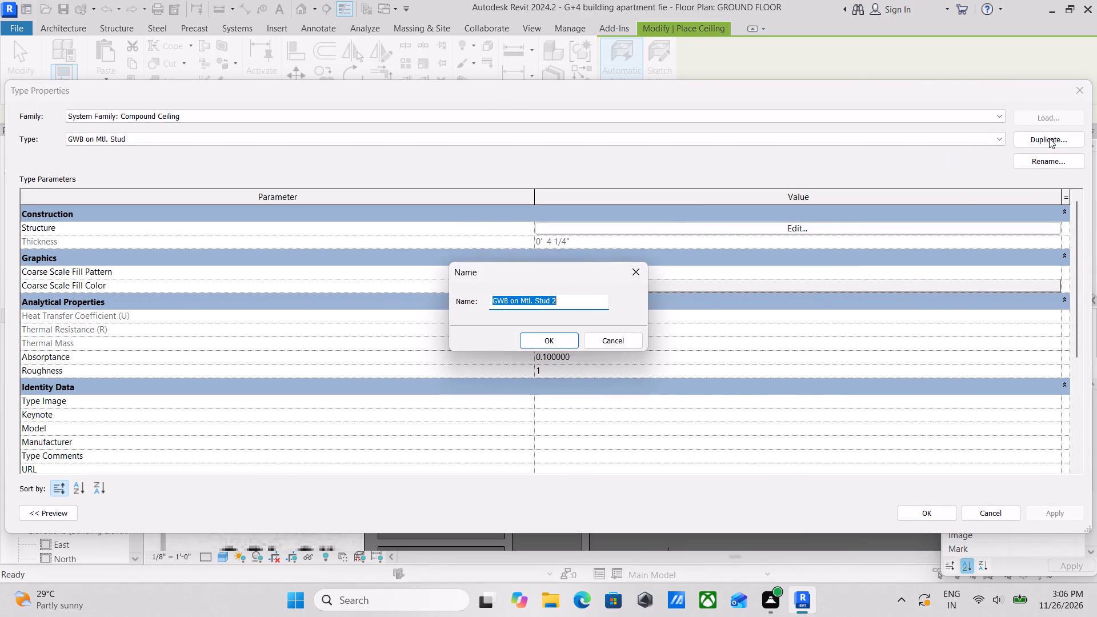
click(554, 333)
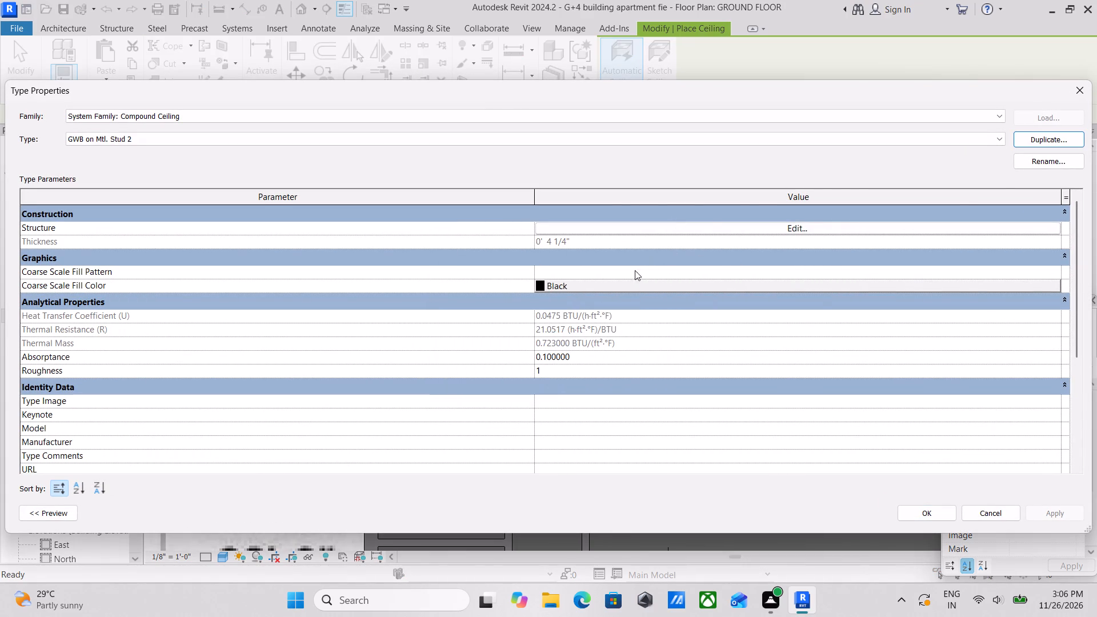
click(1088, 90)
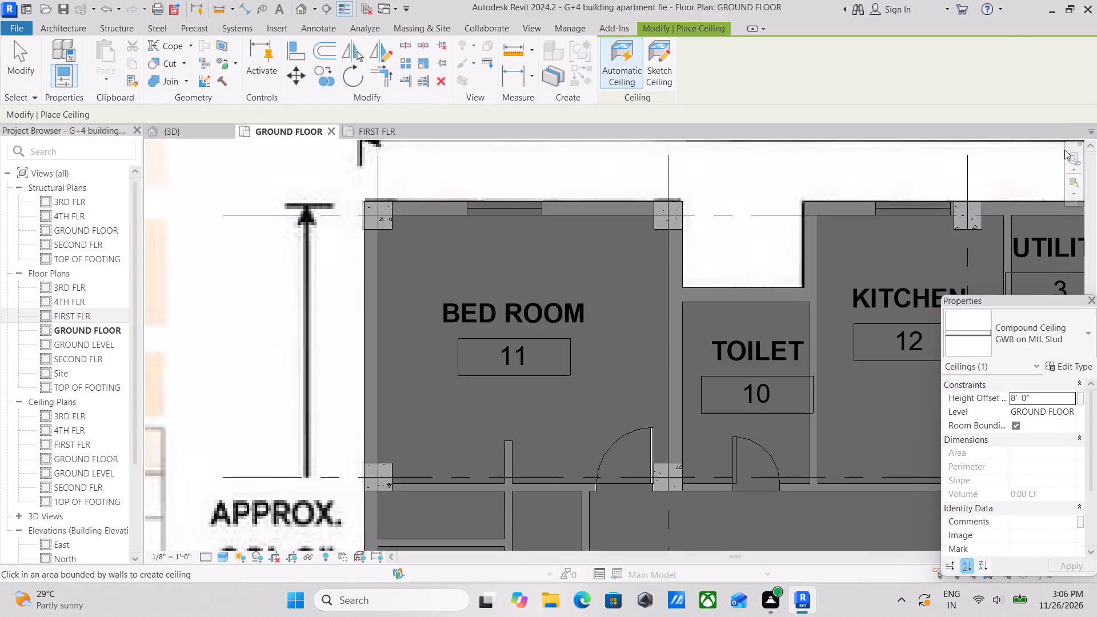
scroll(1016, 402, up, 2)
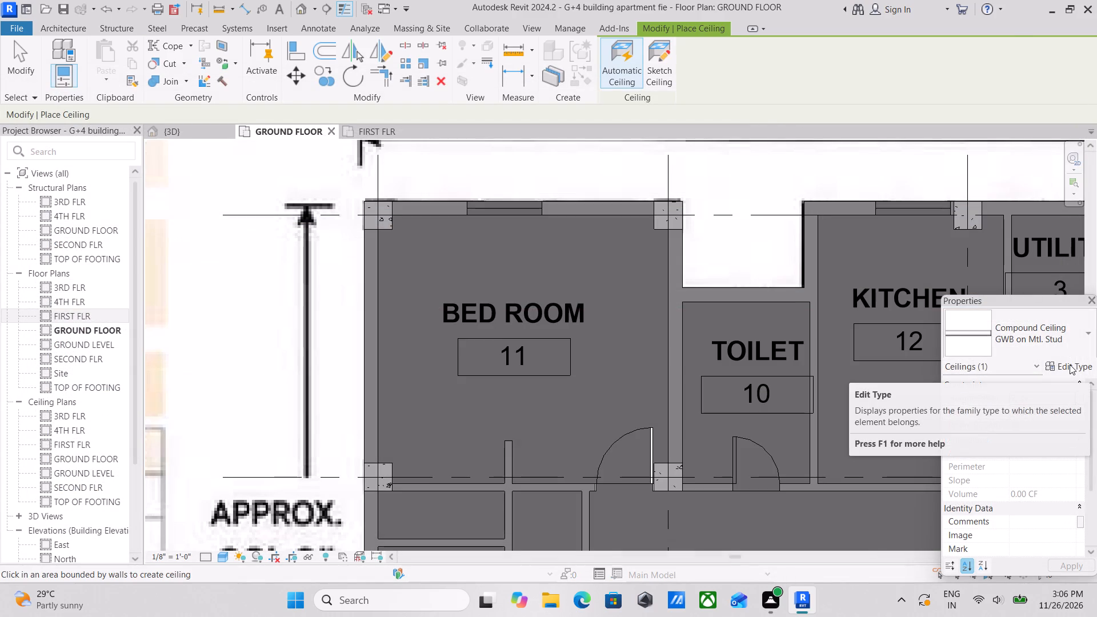
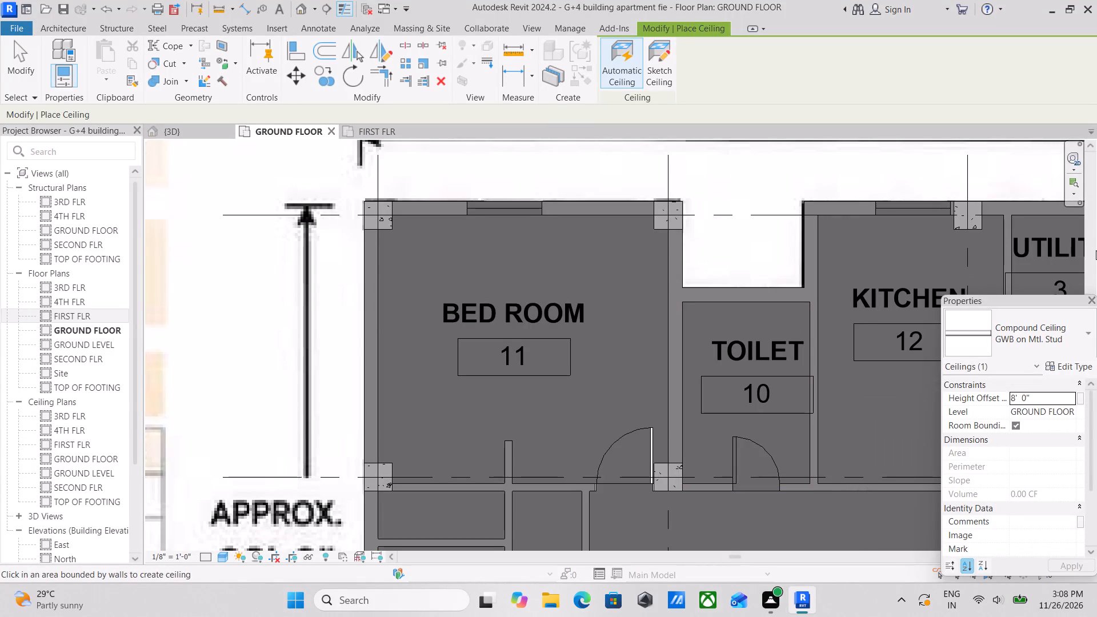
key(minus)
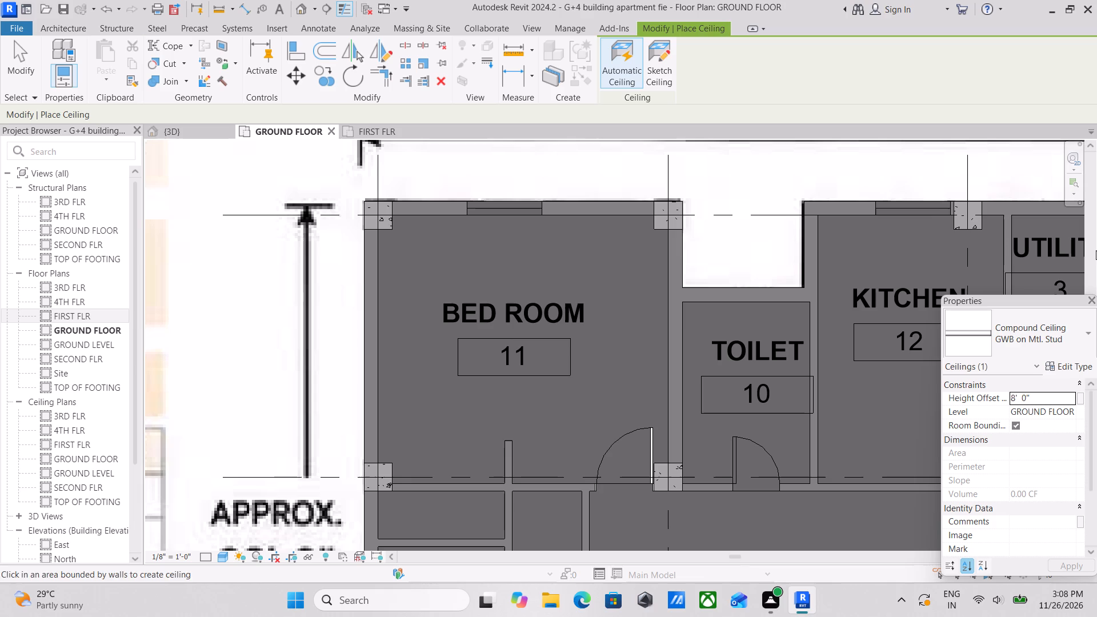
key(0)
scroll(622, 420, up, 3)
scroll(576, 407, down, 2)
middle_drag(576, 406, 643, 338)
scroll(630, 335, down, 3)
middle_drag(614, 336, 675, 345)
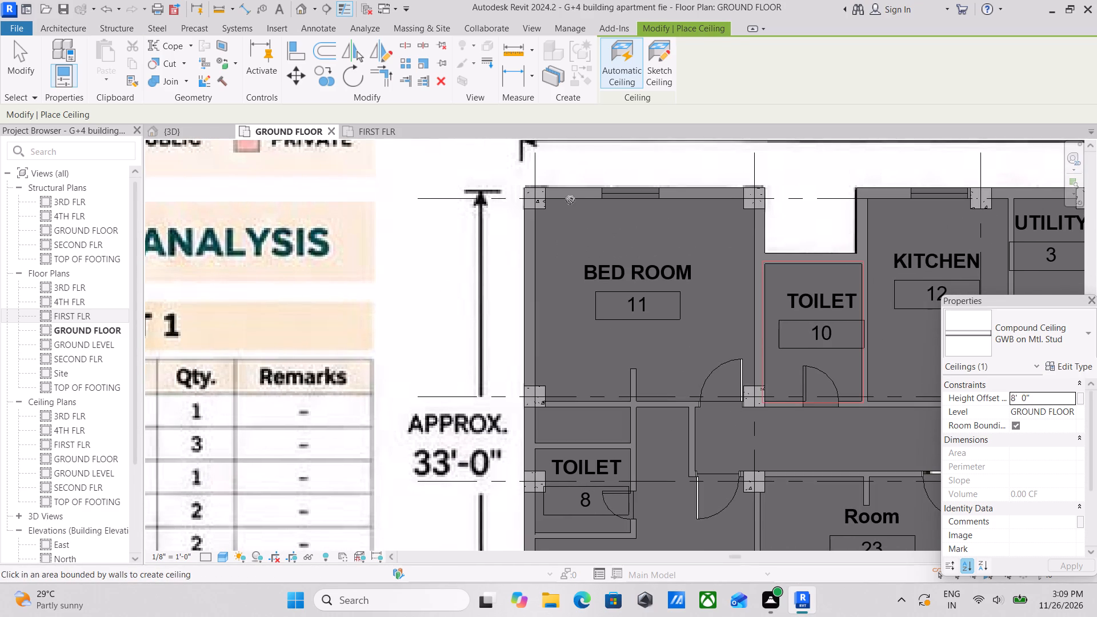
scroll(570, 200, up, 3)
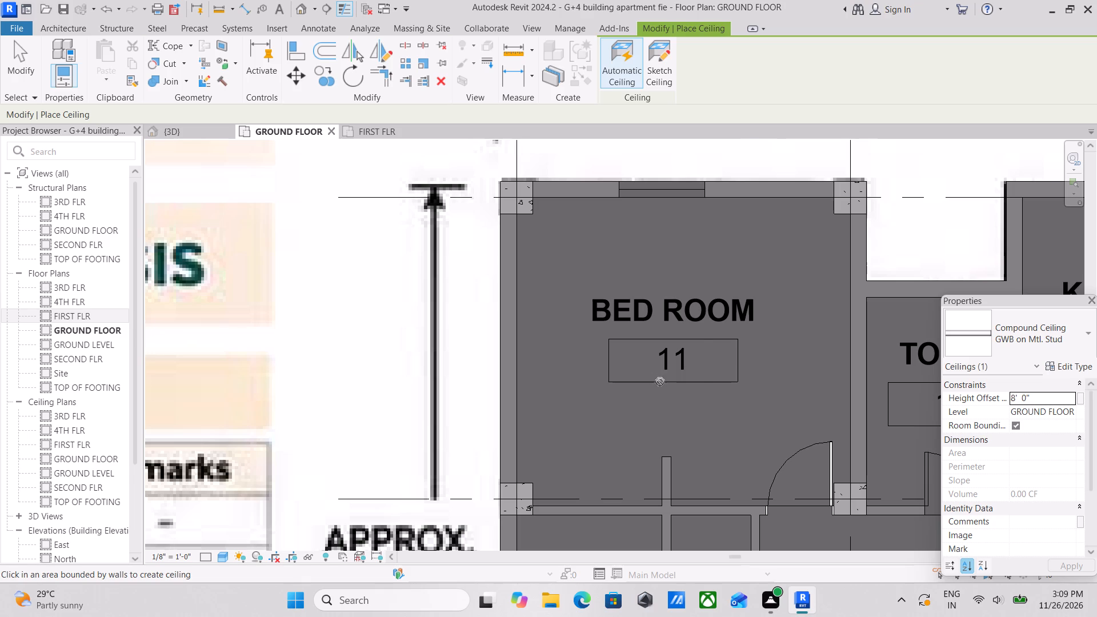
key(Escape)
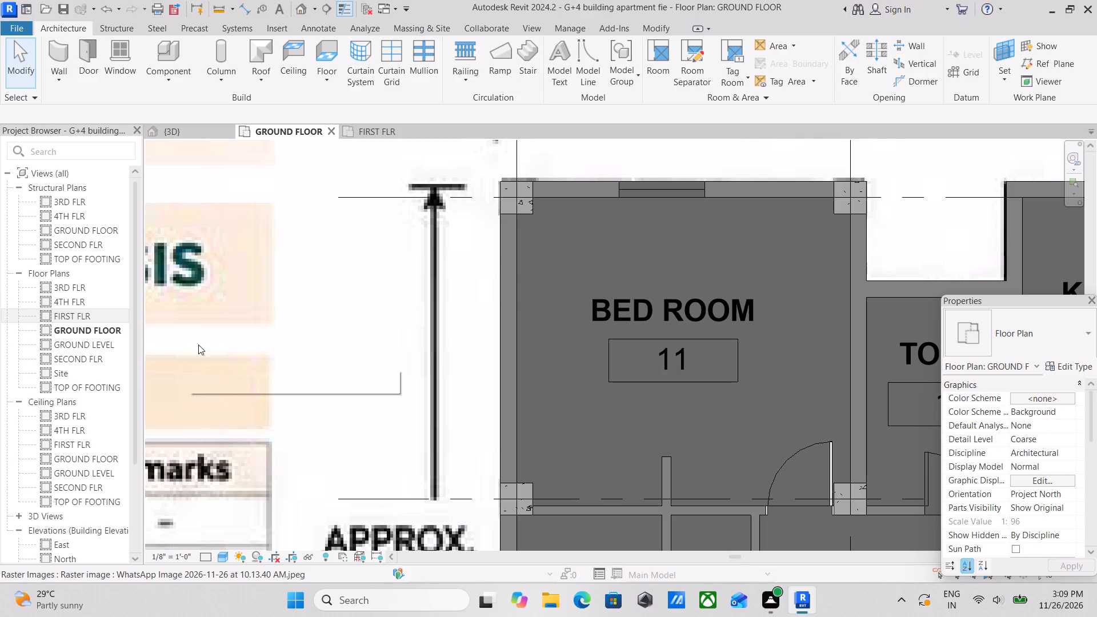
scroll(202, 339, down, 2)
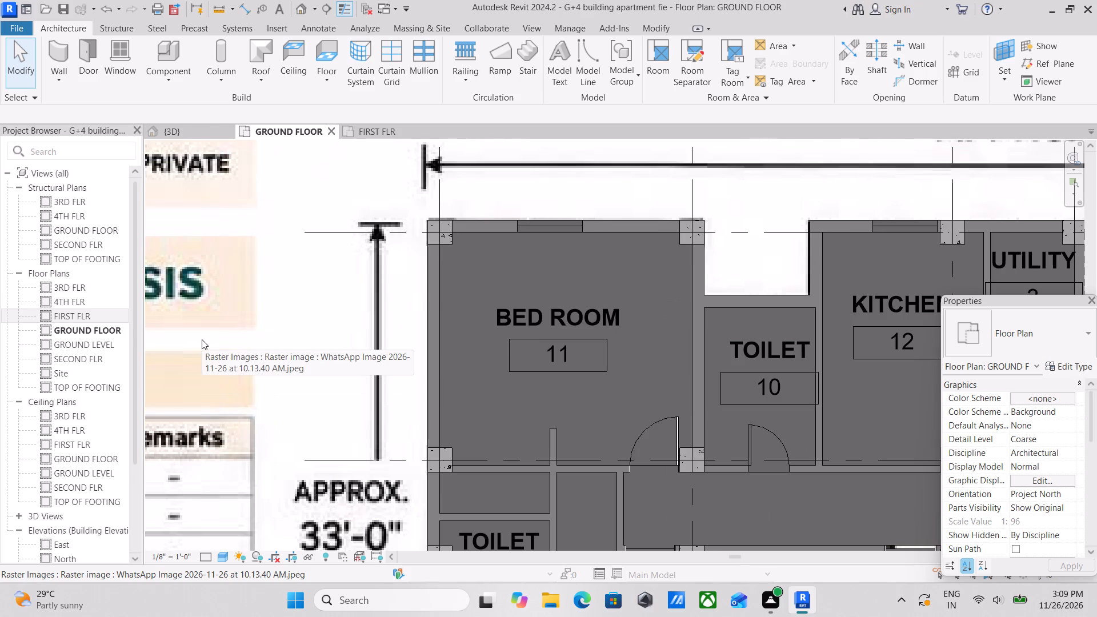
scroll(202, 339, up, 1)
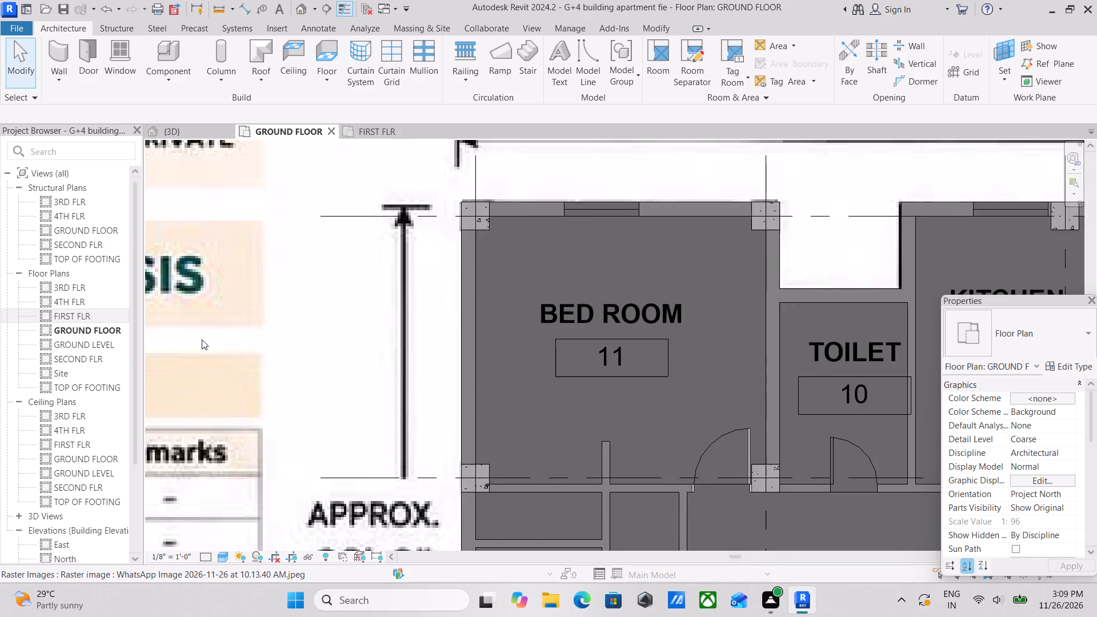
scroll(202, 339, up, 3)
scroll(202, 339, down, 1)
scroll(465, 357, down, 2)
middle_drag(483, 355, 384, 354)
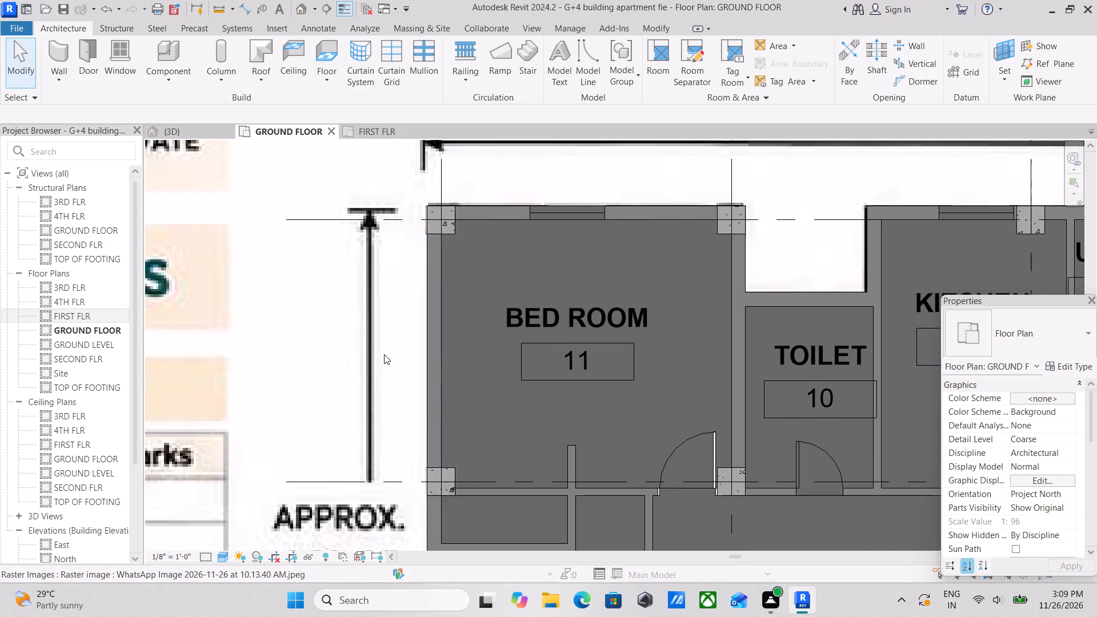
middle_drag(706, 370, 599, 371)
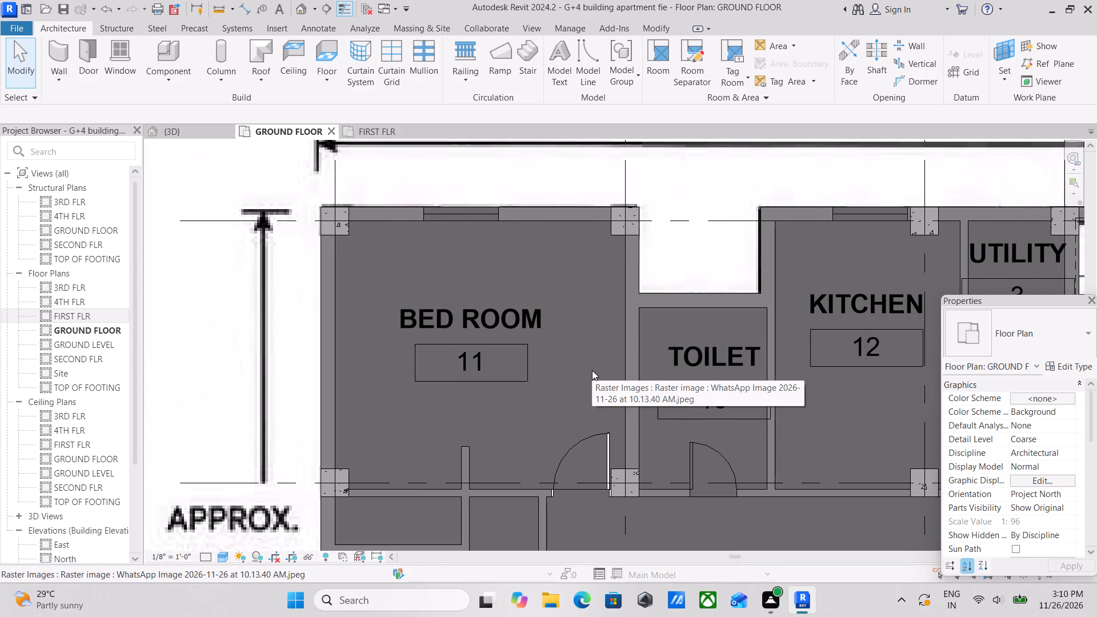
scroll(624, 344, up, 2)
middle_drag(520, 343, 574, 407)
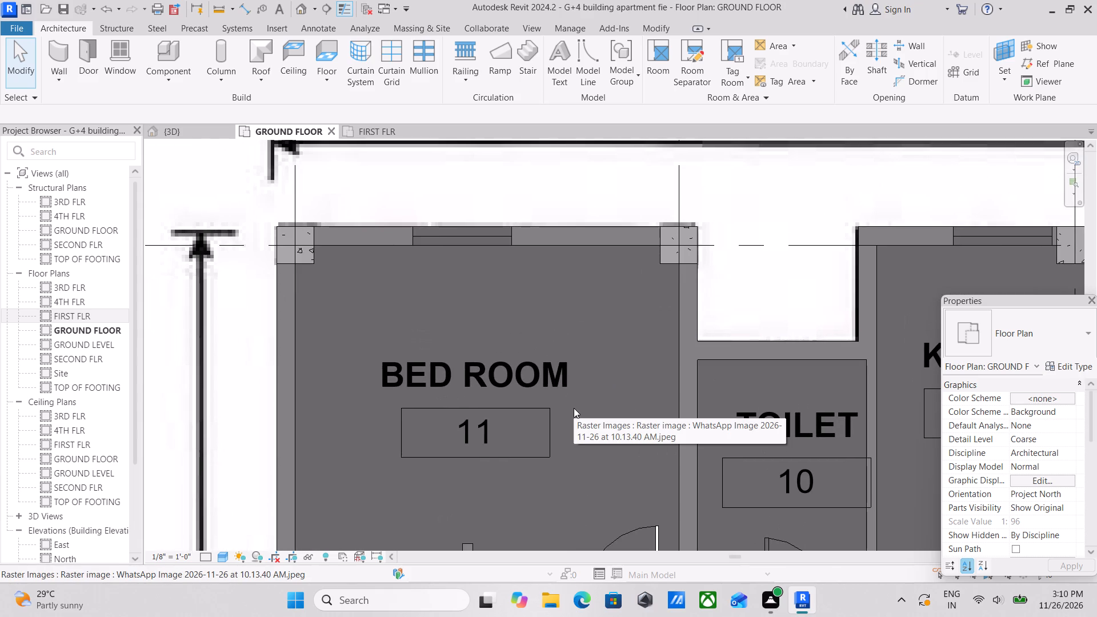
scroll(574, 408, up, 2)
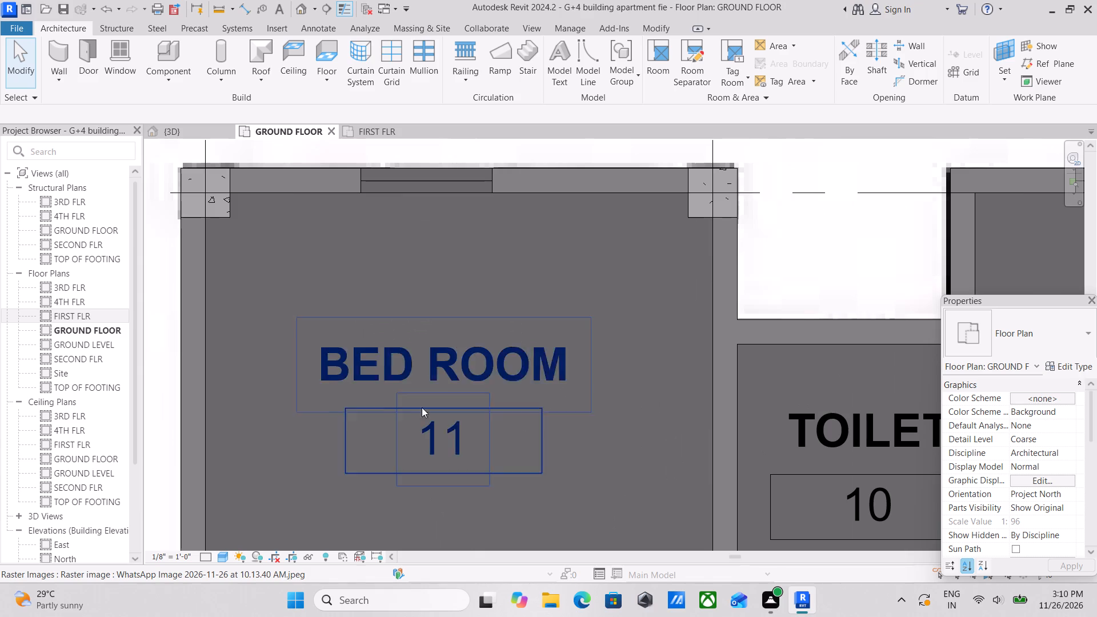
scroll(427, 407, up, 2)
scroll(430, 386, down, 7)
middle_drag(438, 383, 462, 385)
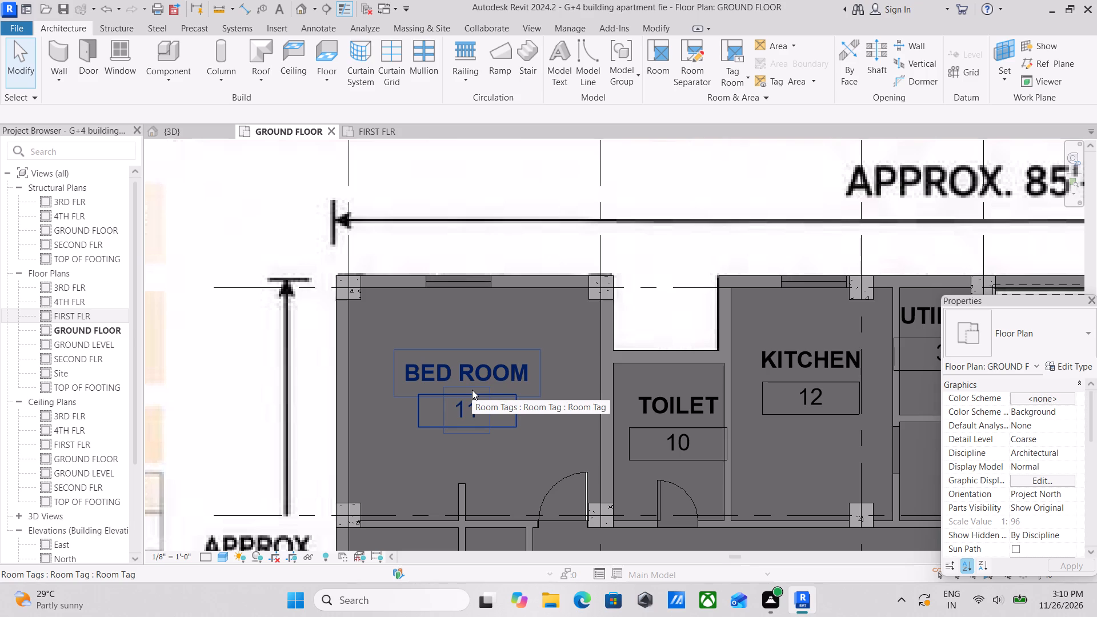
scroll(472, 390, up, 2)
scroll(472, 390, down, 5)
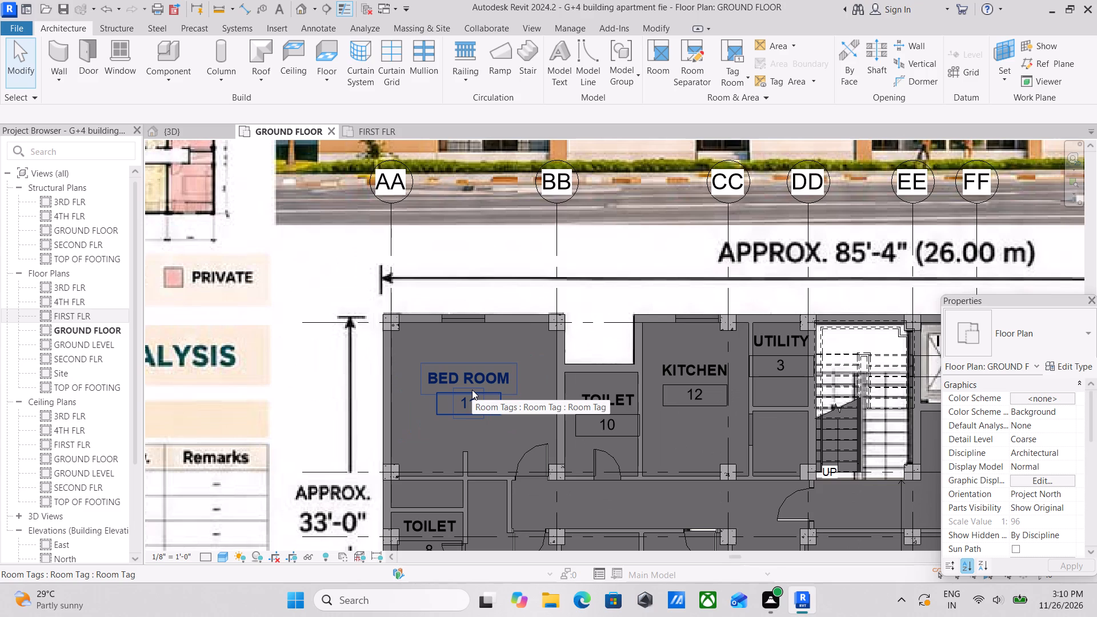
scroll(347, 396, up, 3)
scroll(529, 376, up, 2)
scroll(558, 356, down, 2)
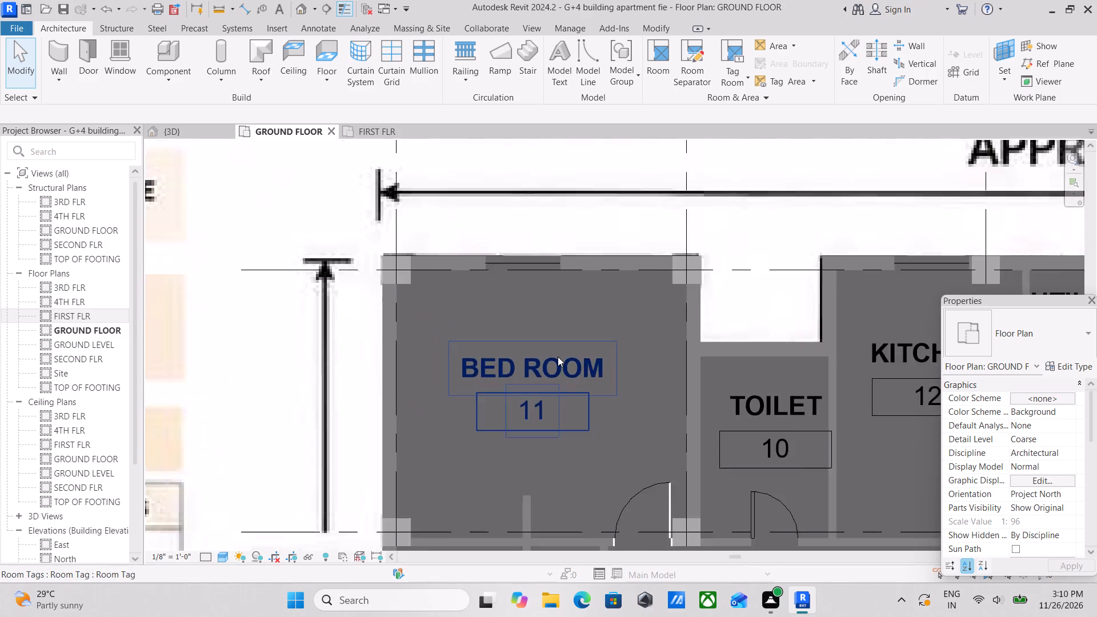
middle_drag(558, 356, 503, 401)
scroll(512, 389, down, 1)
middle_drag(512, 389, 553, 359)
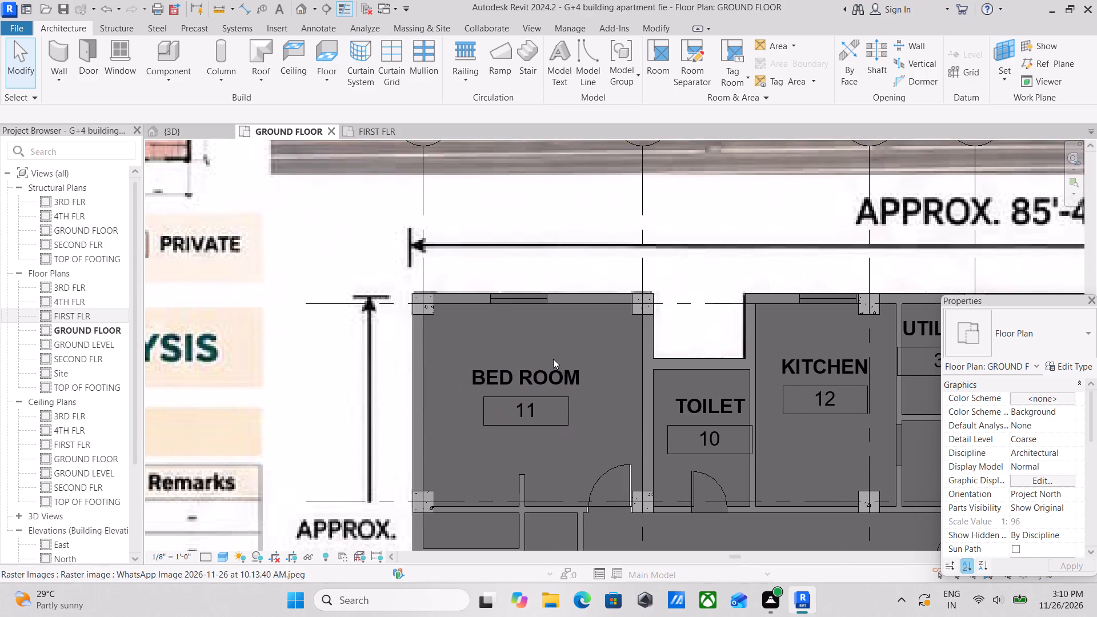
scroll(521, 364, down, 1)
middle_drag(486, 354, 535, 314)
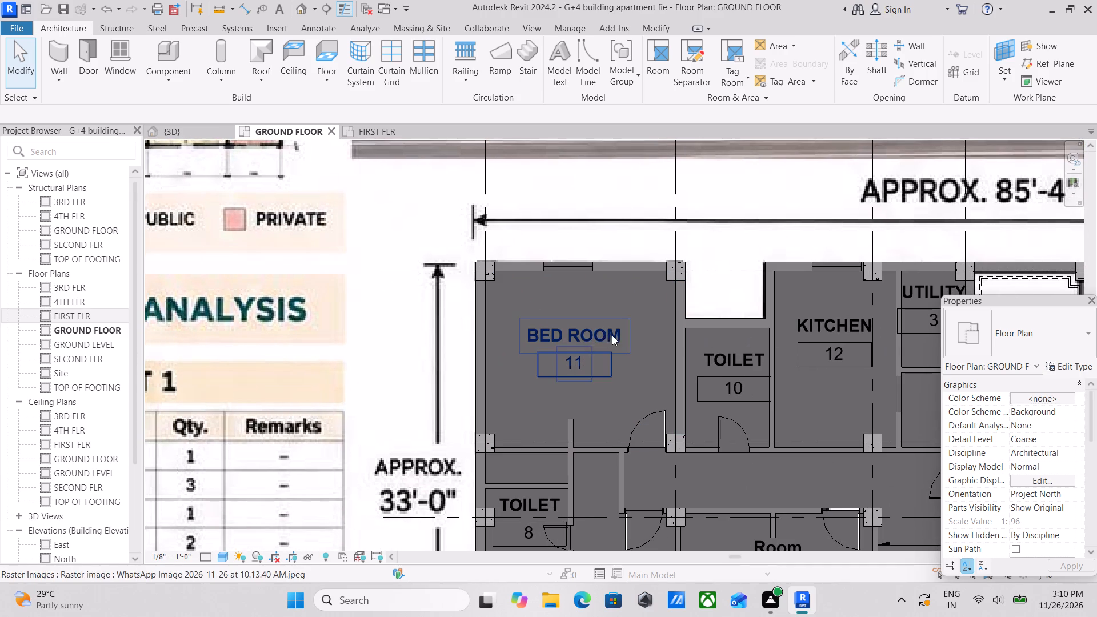
Start an automatic Compound Ceiling on the ground floor and set its height offset from level to 8'5".
click(282, 68)
scroll(1034, 387, up, 1)
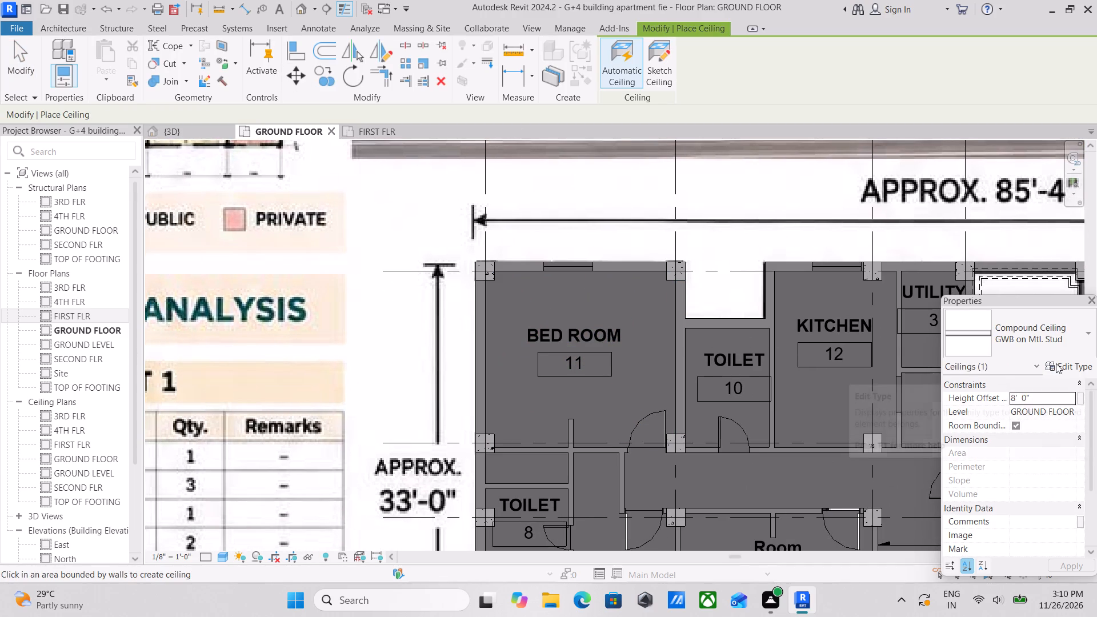
click(1072, 363)
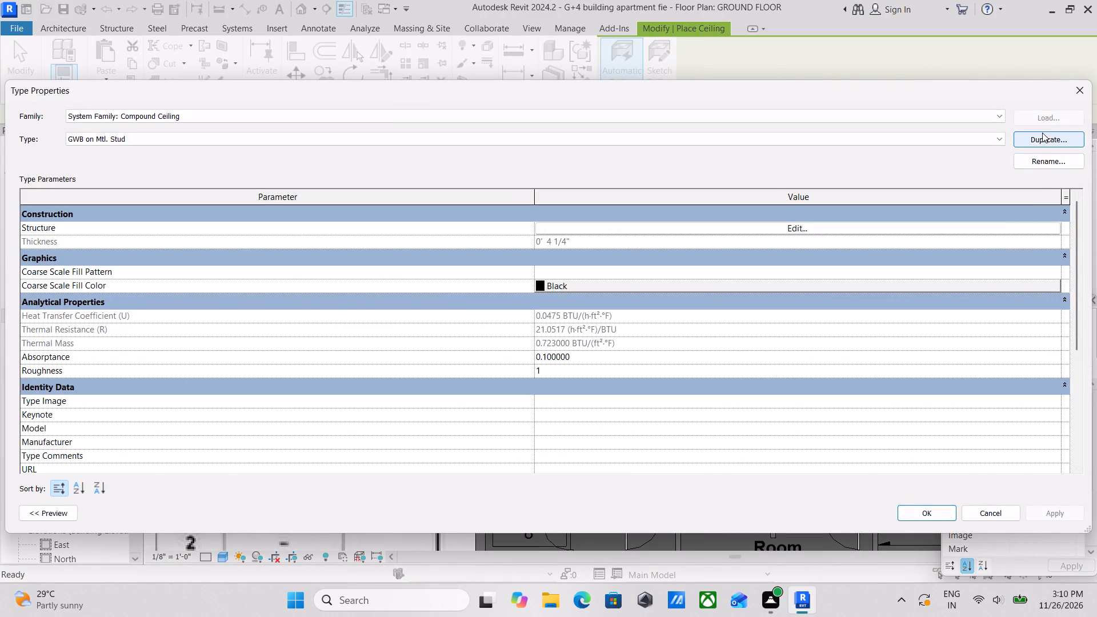
click(1080, 86)
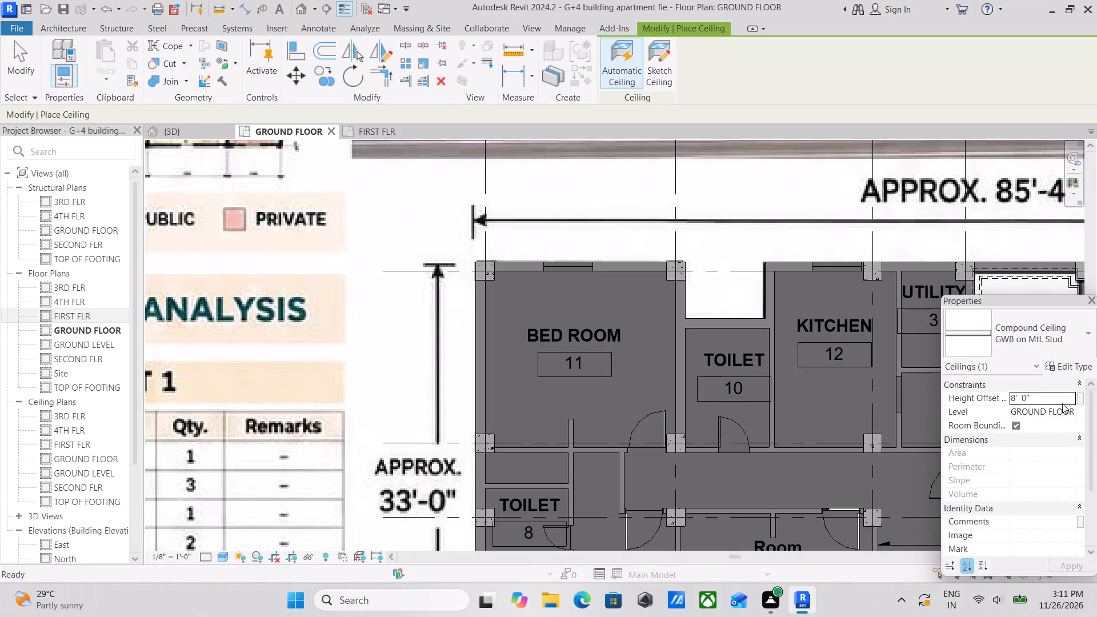
click(1058, 392)
key(8)
key(apostrophe)
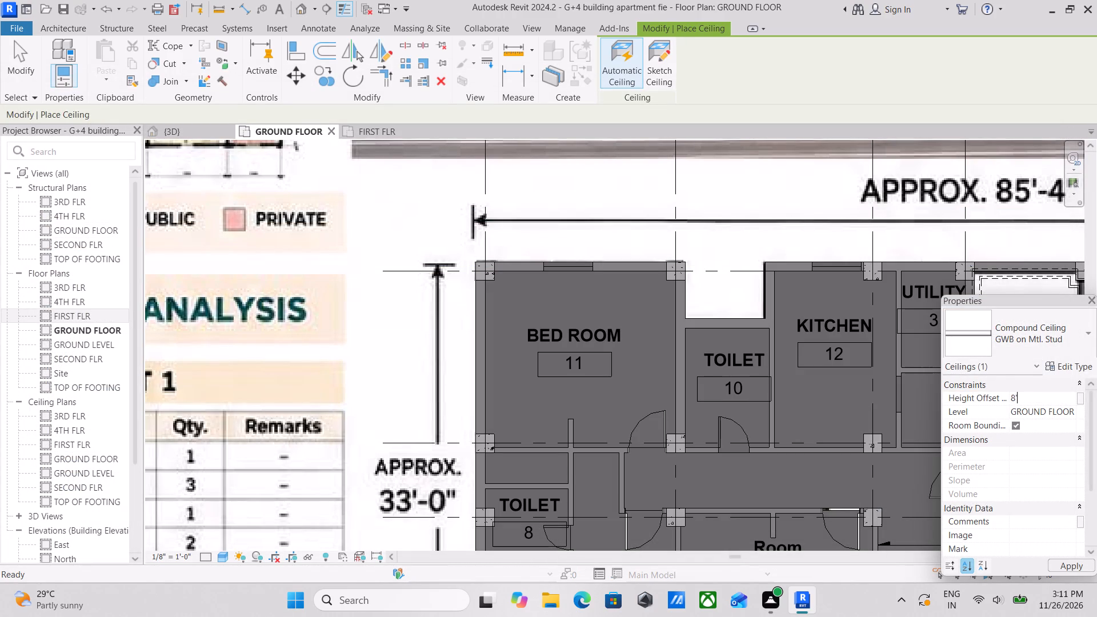
key(5)
key(shift+quotedbl)
Open the layer structure of the GWB on Mtl. Stud ceiling type and show its section preview in Consistent Colors.
click(1080, 364)
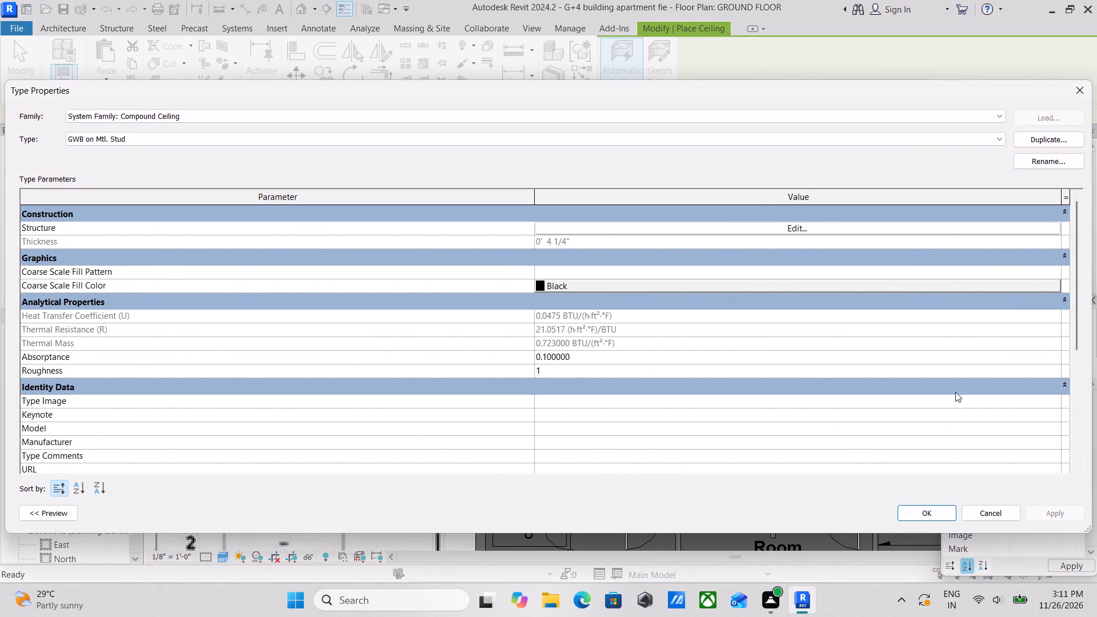
click(760, 225)
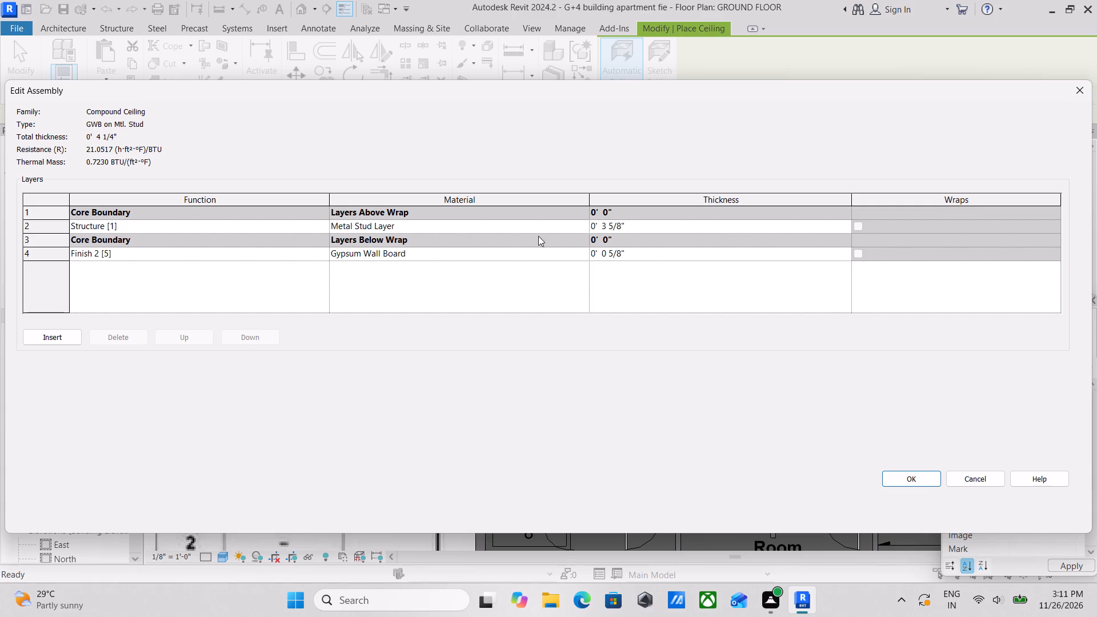
click(57, 515)
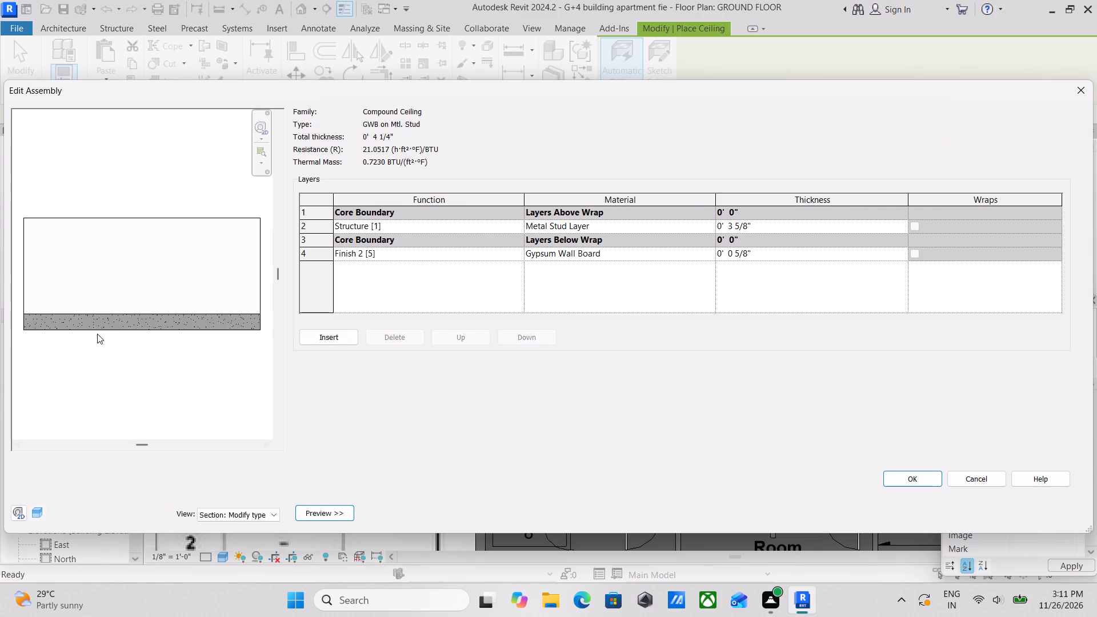
scroll(97, 334, up, 2)
scroll(148, 296, down, 2)
scroll(161, 362, down, 5)
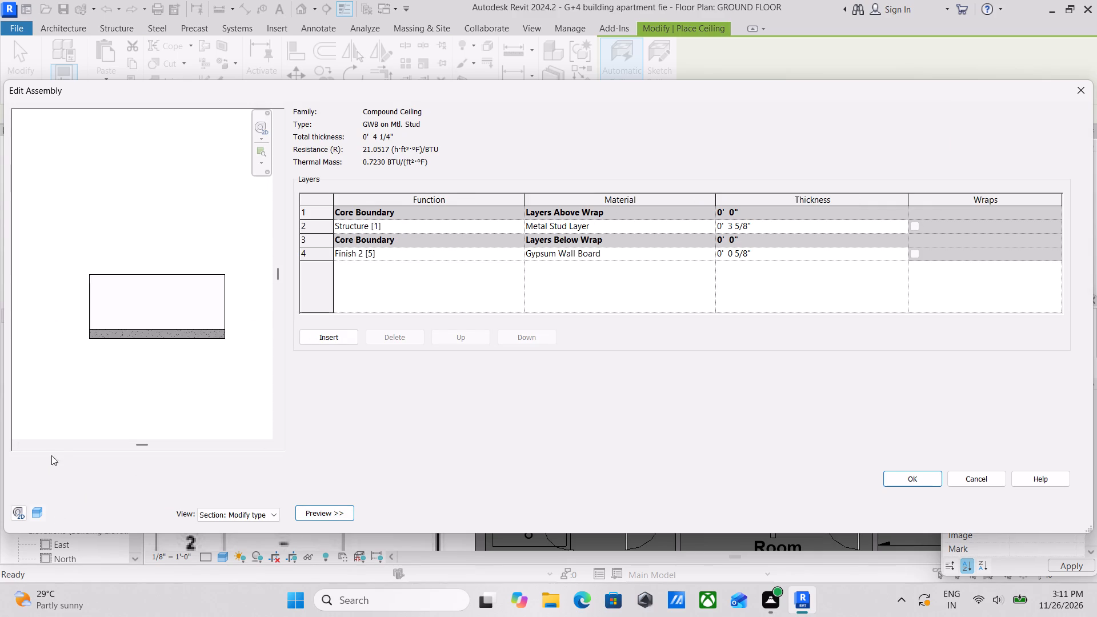
click(35, 512)
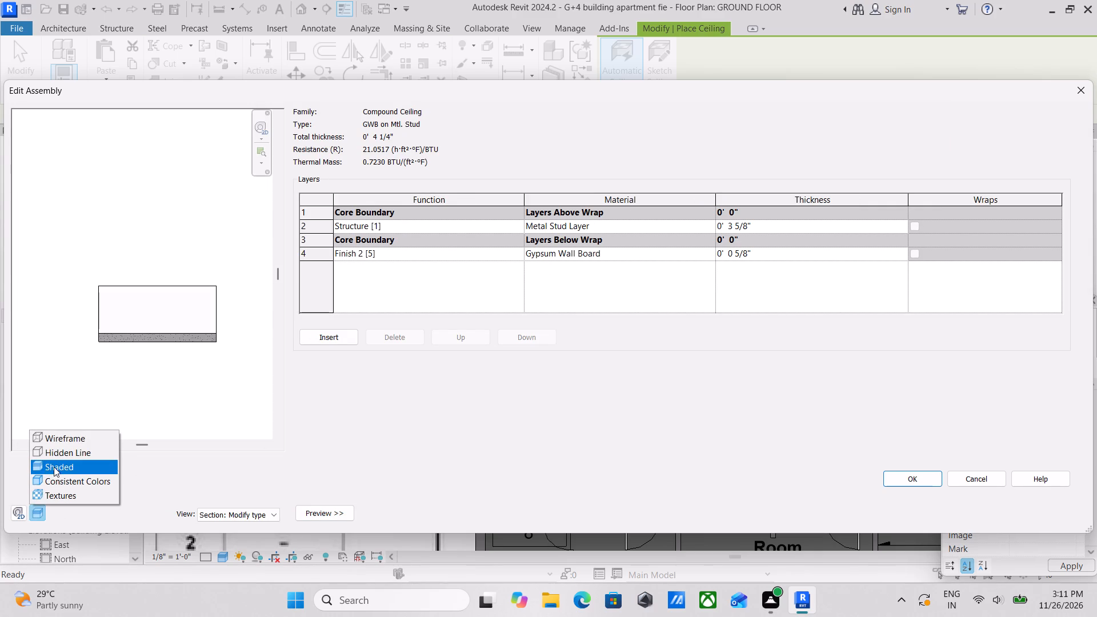
click(64, 483)
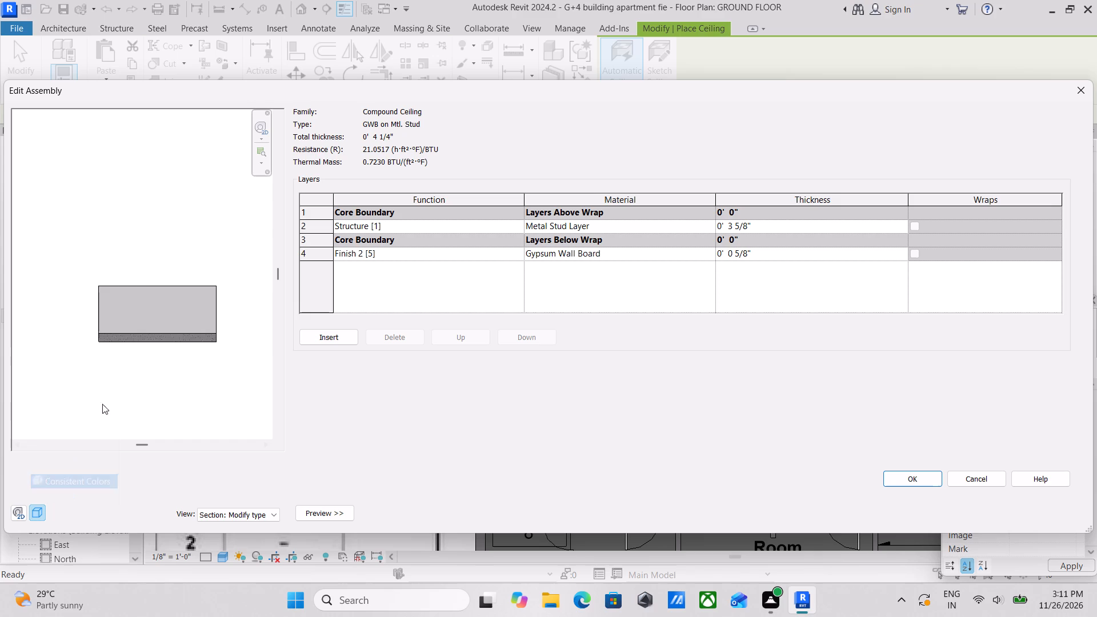
scroll(137, 338, up, 9)
middle_drag(137, 338, 32, 329)
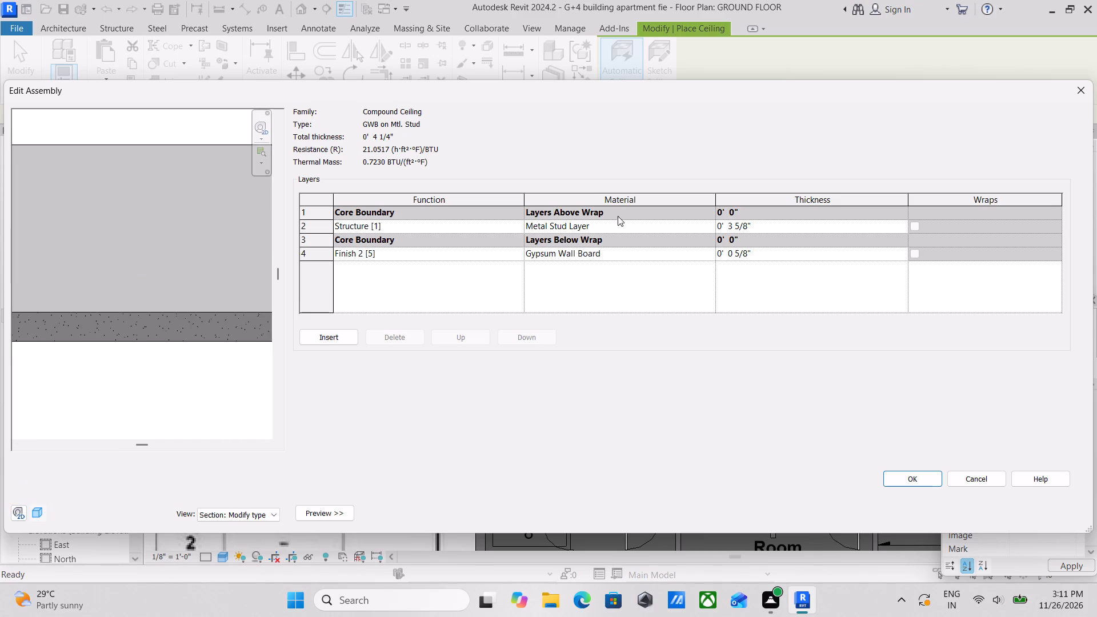
Open the material choice for the ceiling's Finish 2 [5] layer and browse the project materials around Gypsum Wall Board.
click(649, 260)
click(698, 257)
click(741, 257)
click(763, 257)
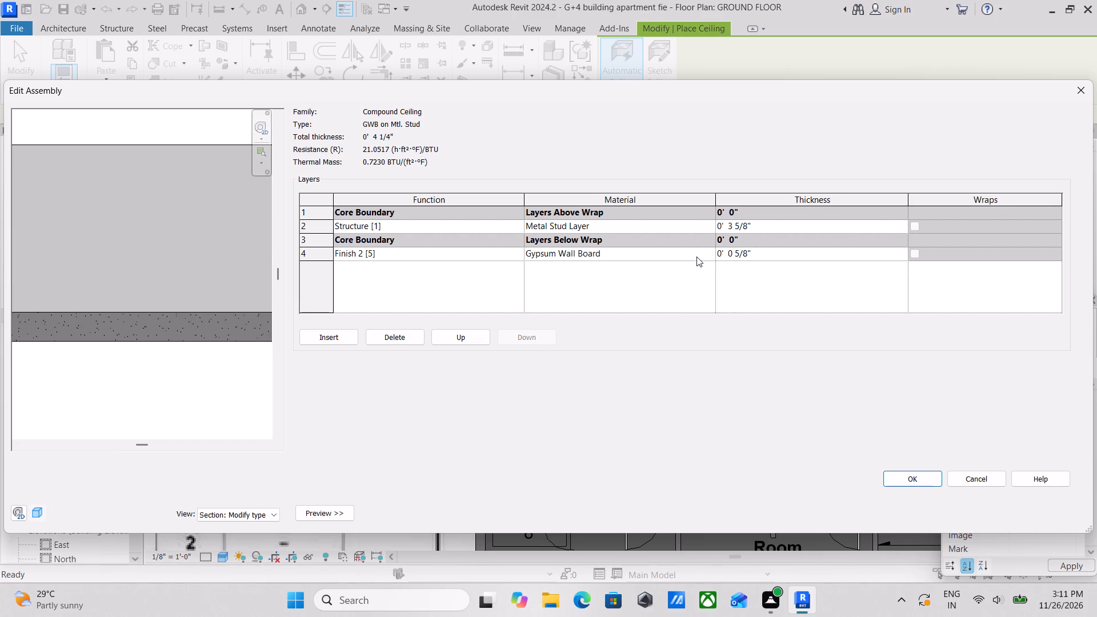
click(696, 257)
click(696, 257)
click(810, 255)
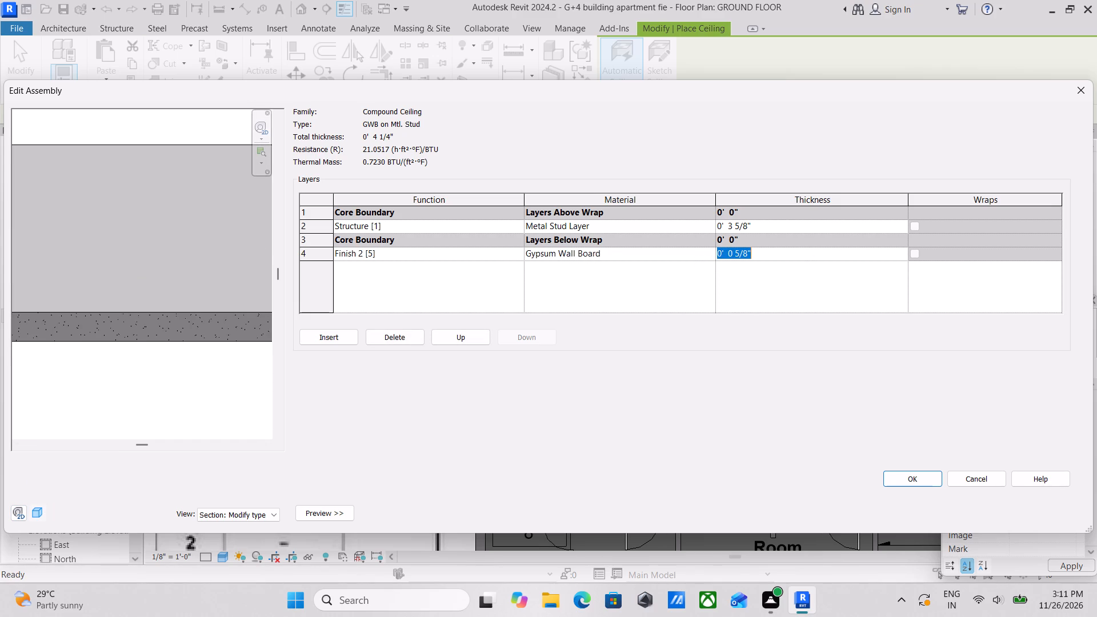
click(566, 258)
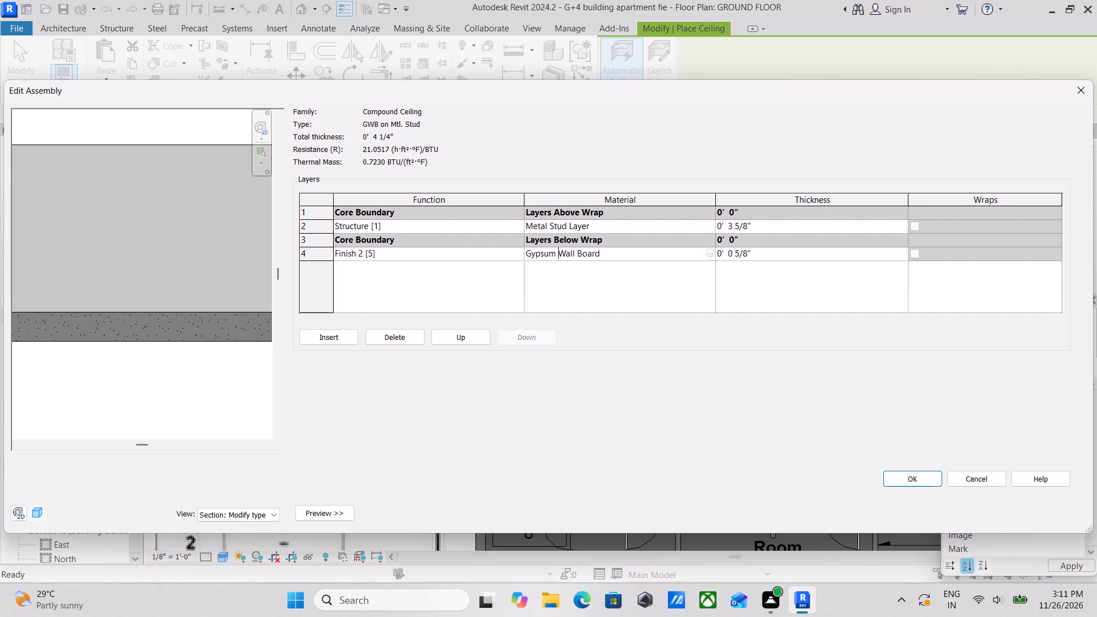
click(710, 250)
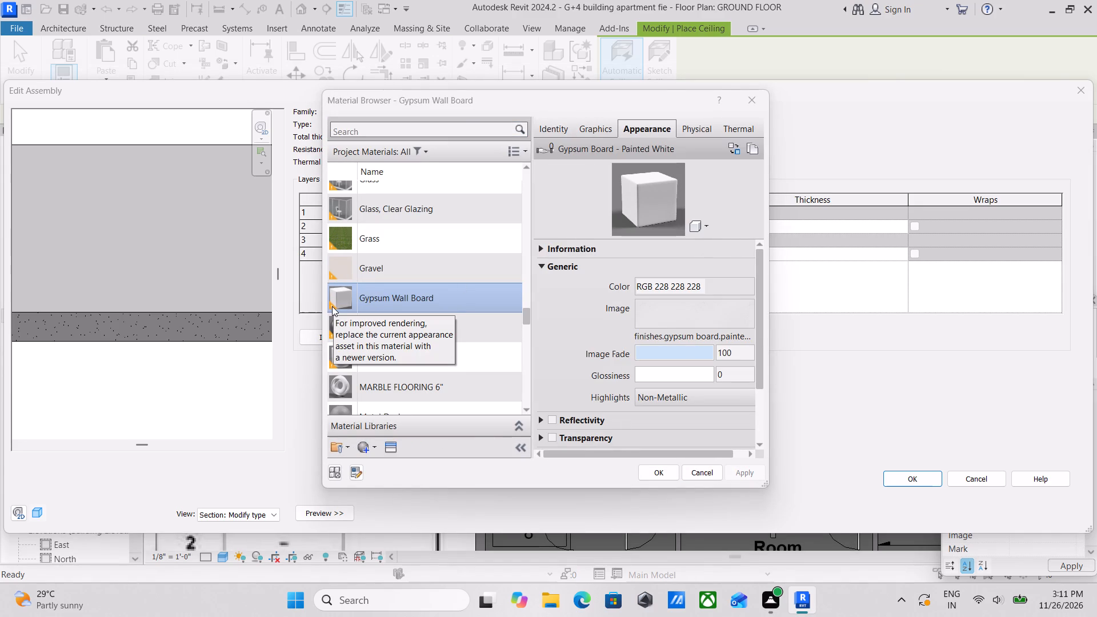
scroll(382, 280, down, 1)
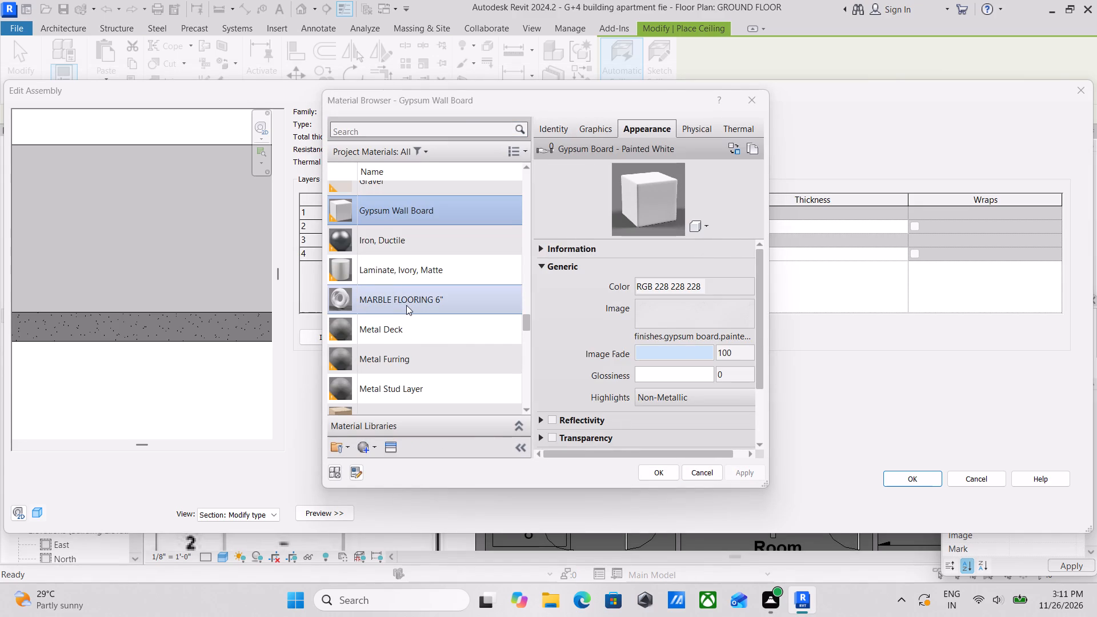
scroll(406, 305, up, 3)
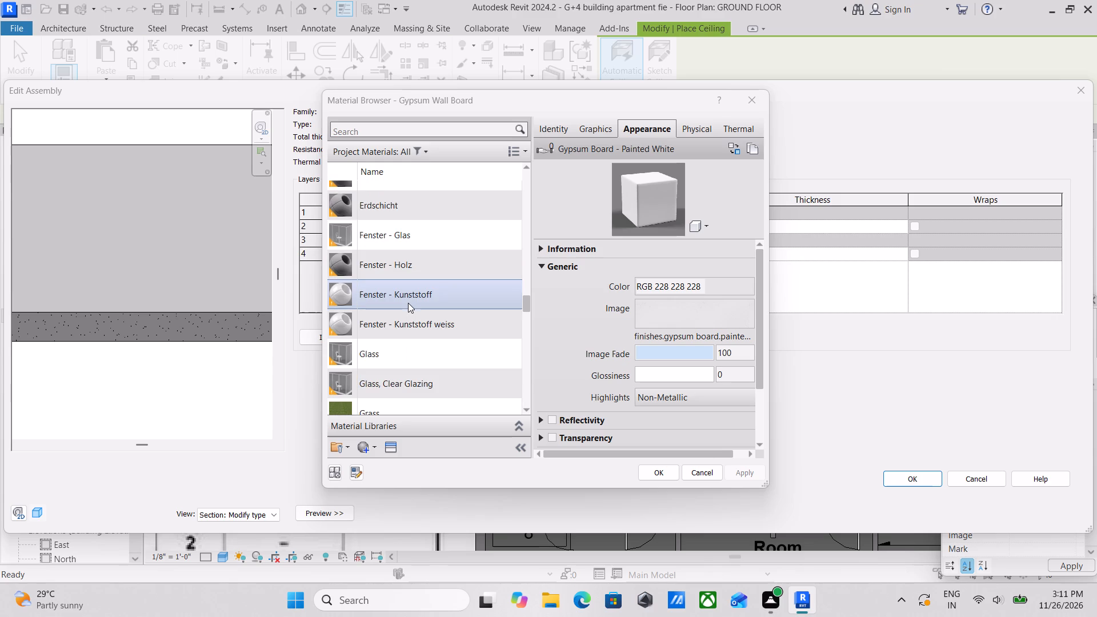
scroll(408, 303, down, 2)
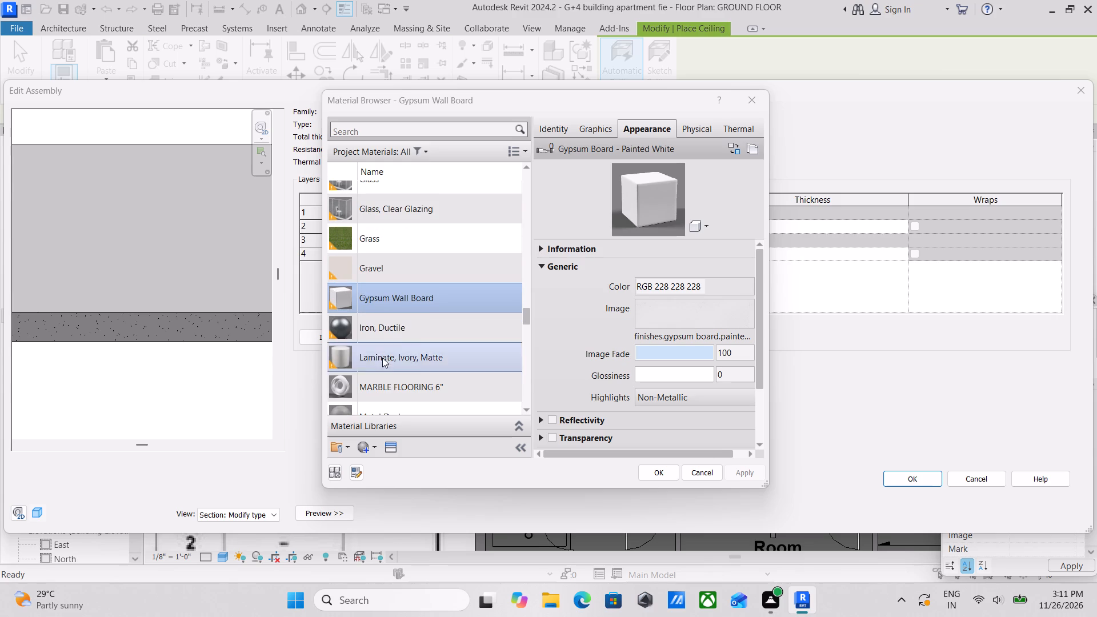
Create a new project material and name it WHITE CEILING 6".
click(362, 447)
click(370, 458)
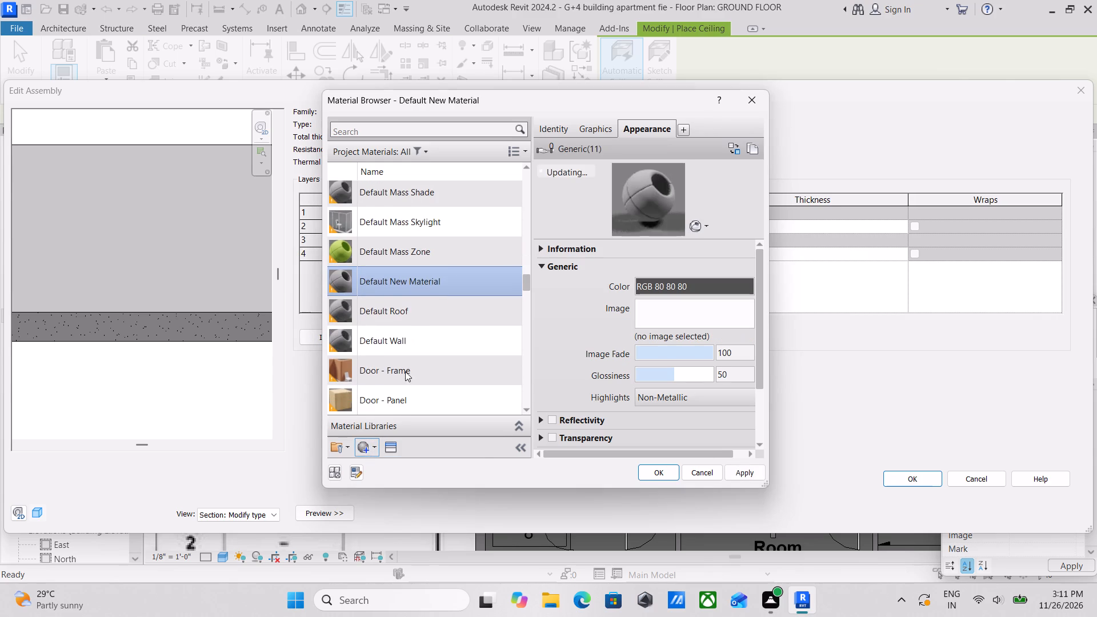
right_click(387, 272)
click(428, 330)
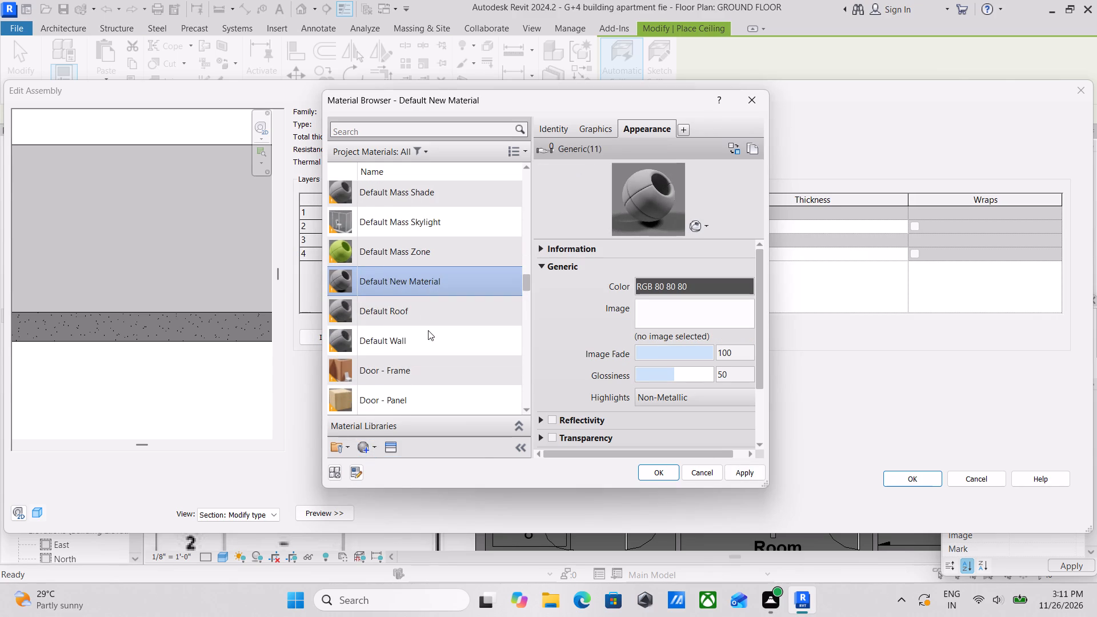
text(WHITE CEILIU)
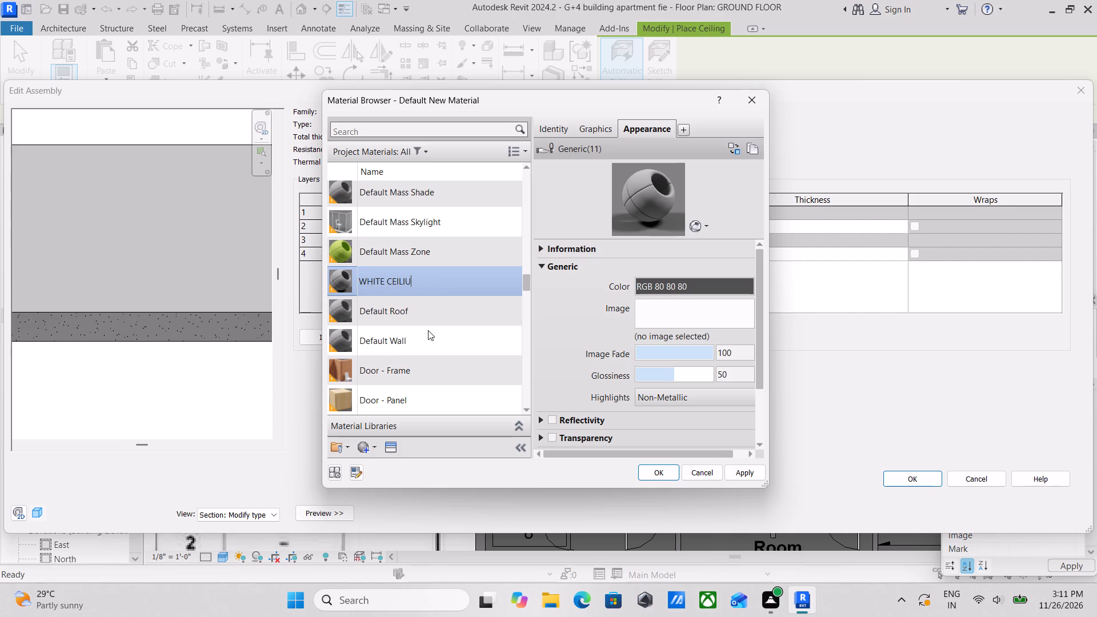
key(BackSpace)
key(BackSpace)
text(ING 6")
click(457, 287)
click(436, 281)
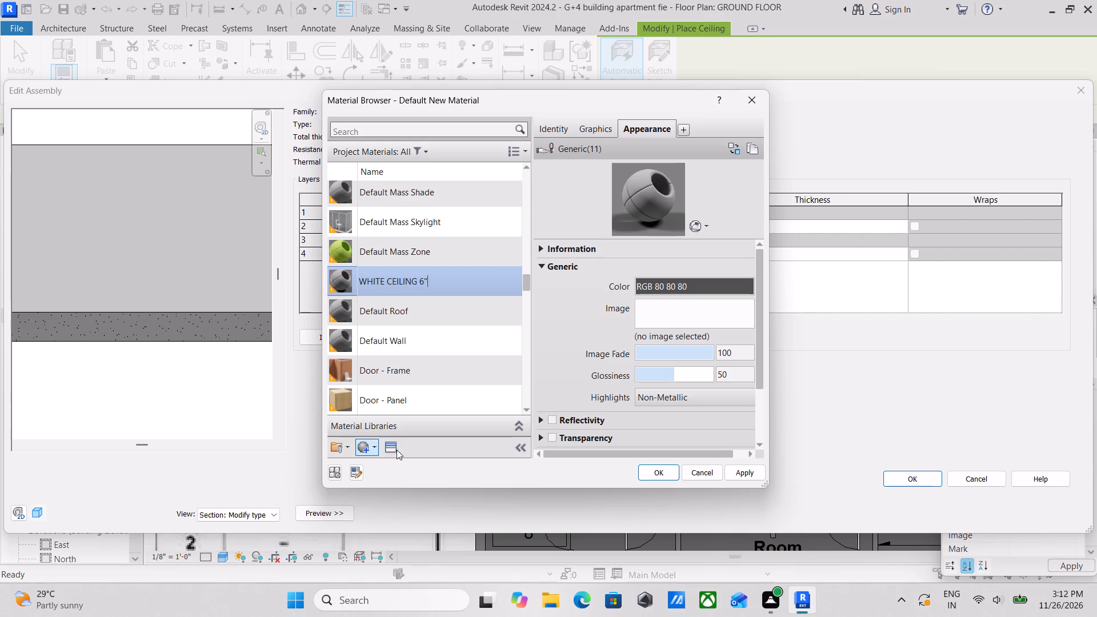
Browse the Appearance Library's Stone, Ceramic, Ceiling and Cast-In-Place concrete assets for a suitable ceiling appearance.
click(398, 450)
scroll(205, 214, up, 3)
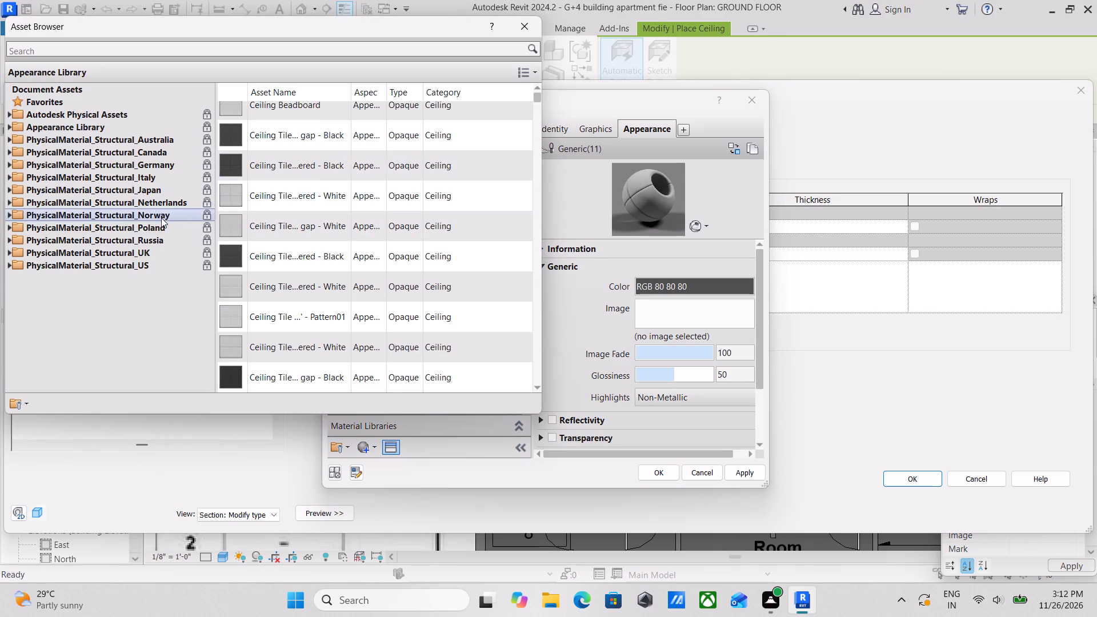
click(2, 124)
click(8, 126)
scroll(70, 265, down, 5)
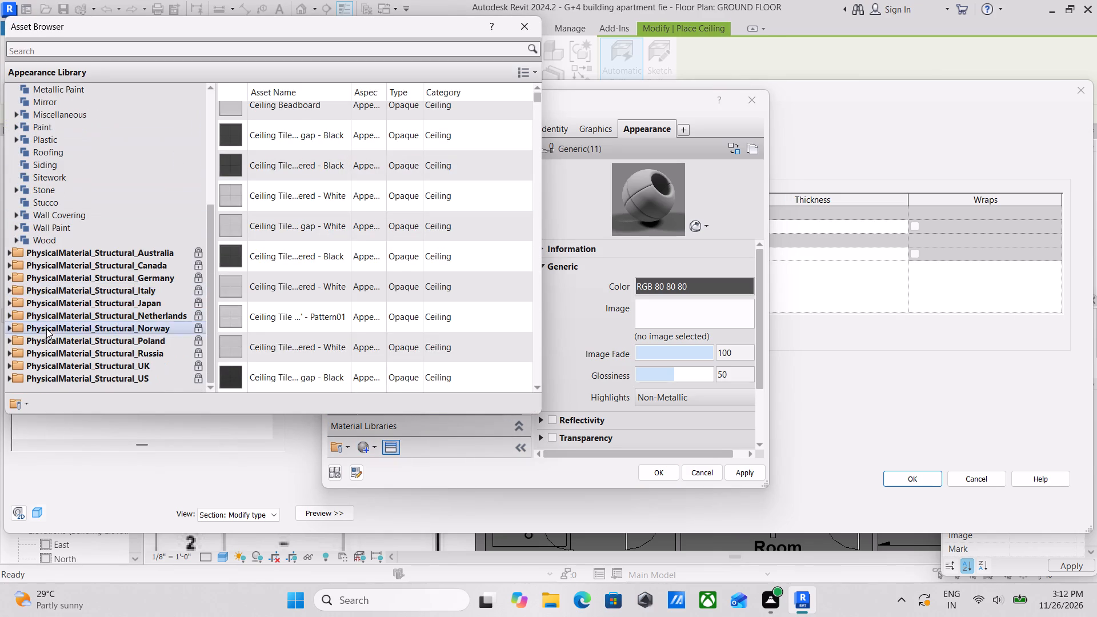
click(53, 193)
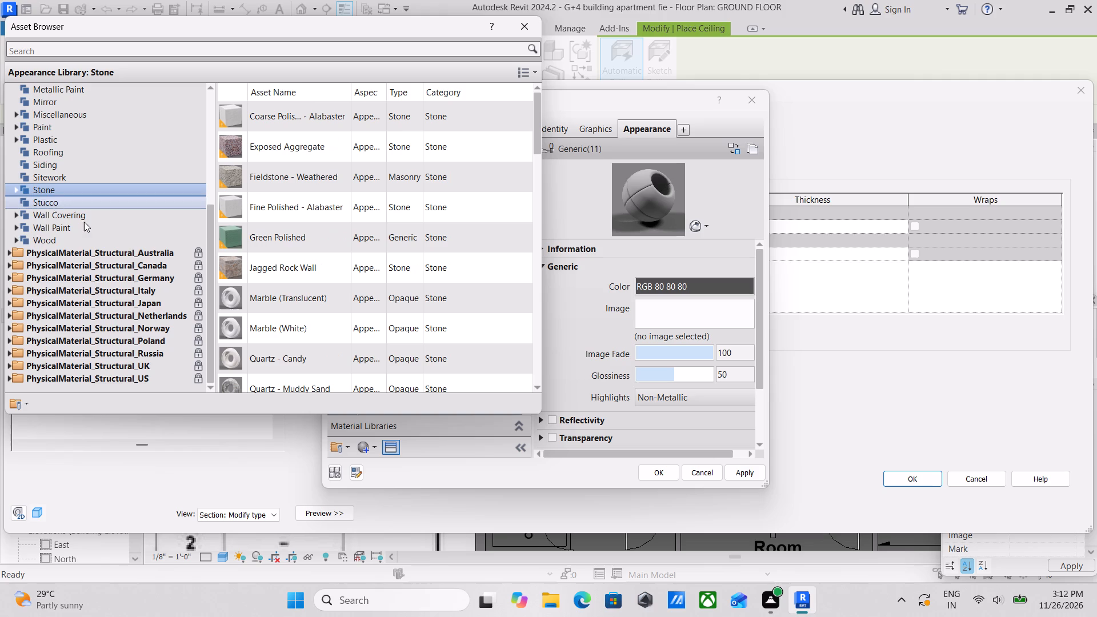
scroll(18, 199, down, 1)
scroll(18, 199, up, 6)
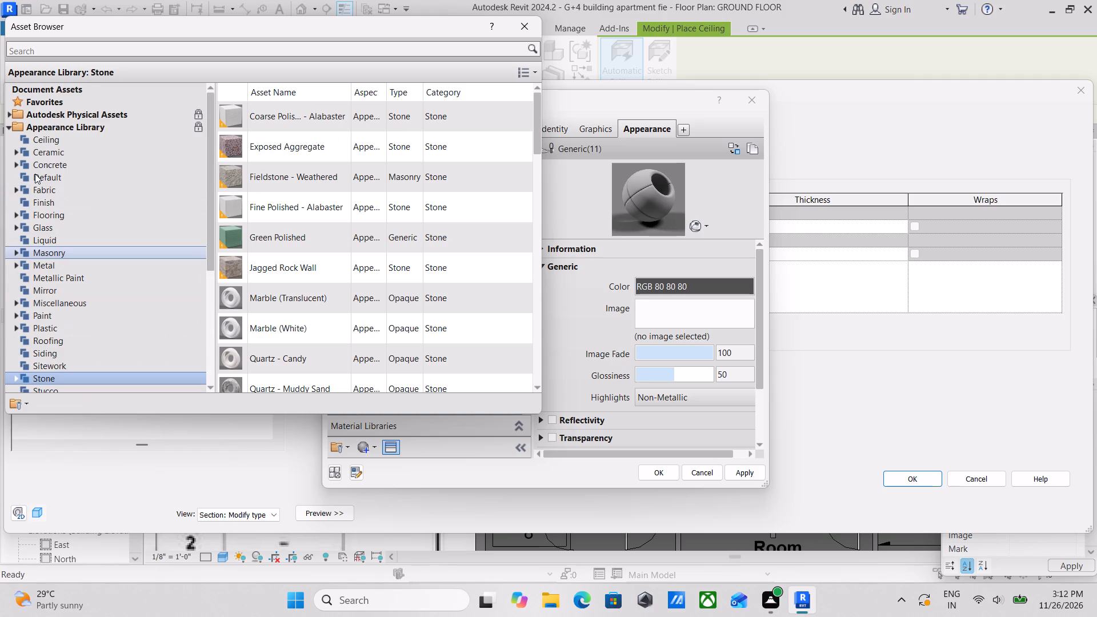
double_click(61, 163)
click(62, 152)
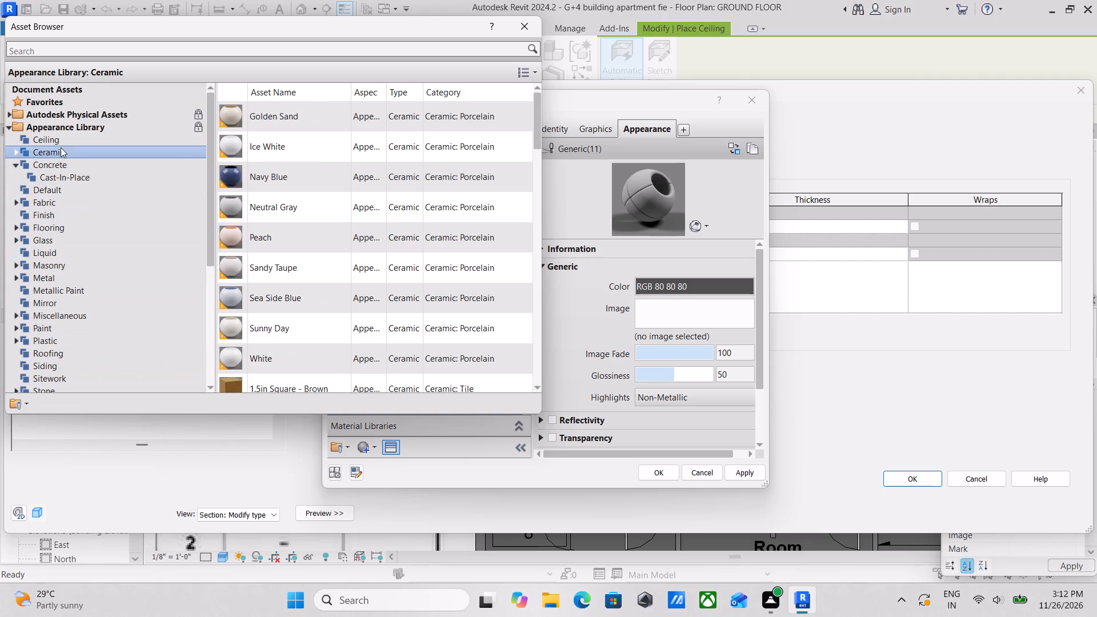
click(60, 140)
scroll(57, 191, down, 2)
scroll(65, 138, up, 1)
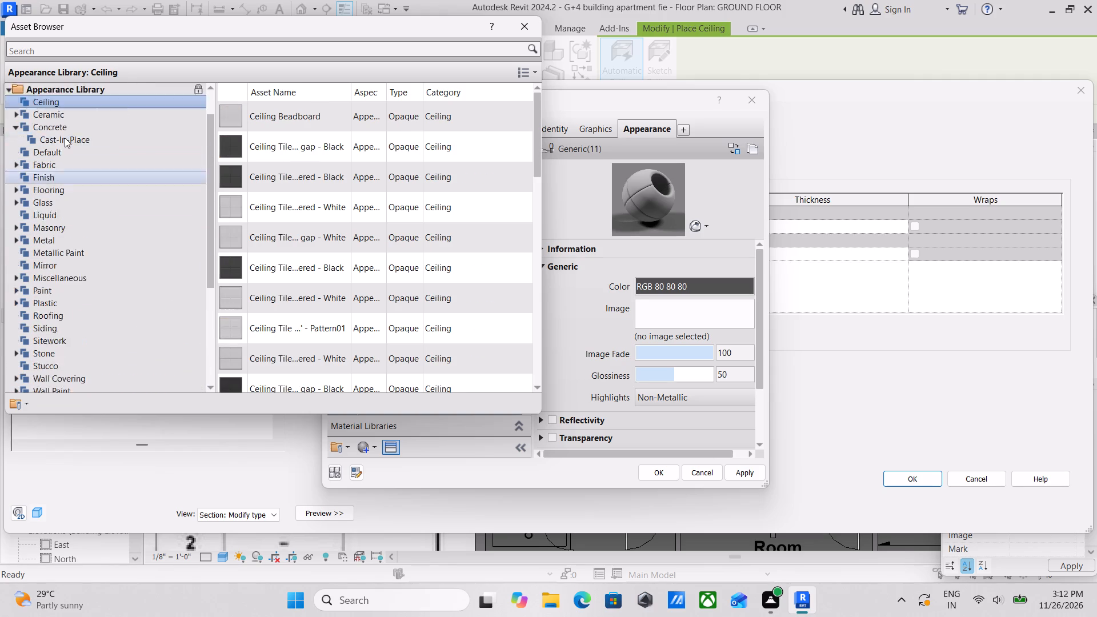
scroll(65, 138, up, 1)
click(67, 175)
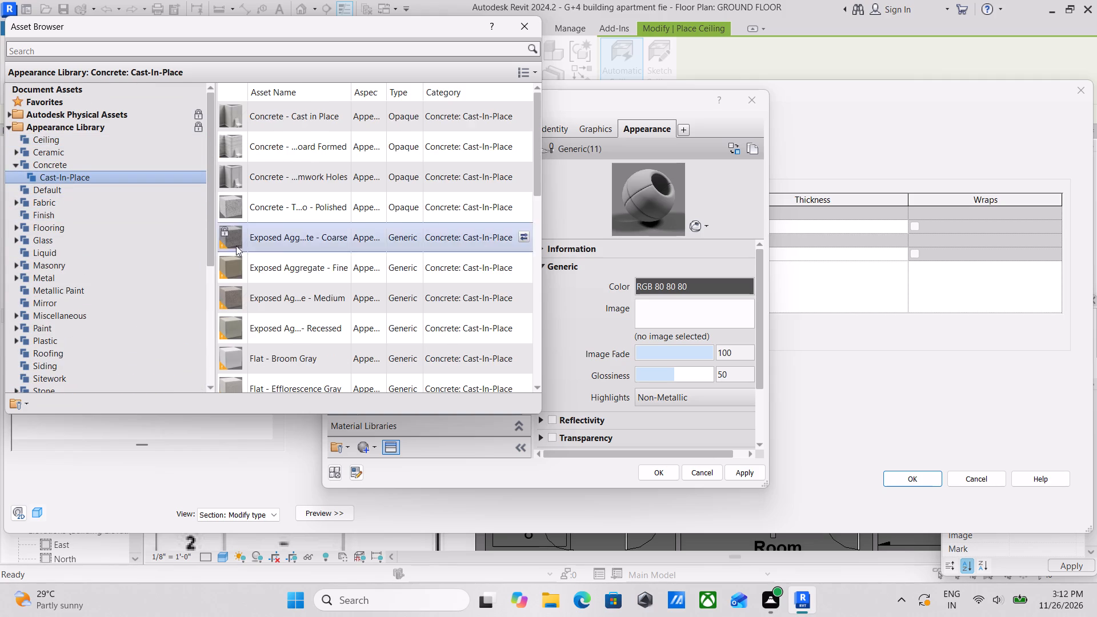
scroll(238, 249, down, 4)
scroll(281, 287, down, 8)
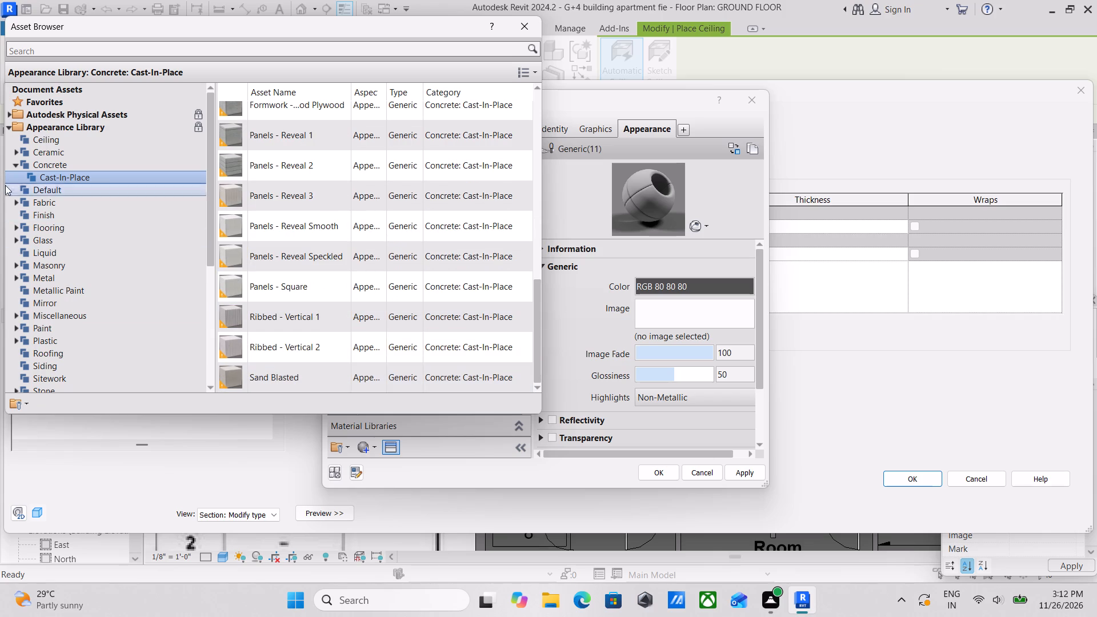
Give the new material the Default library's Ceramic appearance with a Matte finish and assign it to the Finish 2 [5] layer.
double_click(47, 191)
scroll(47, 191, down, 1)
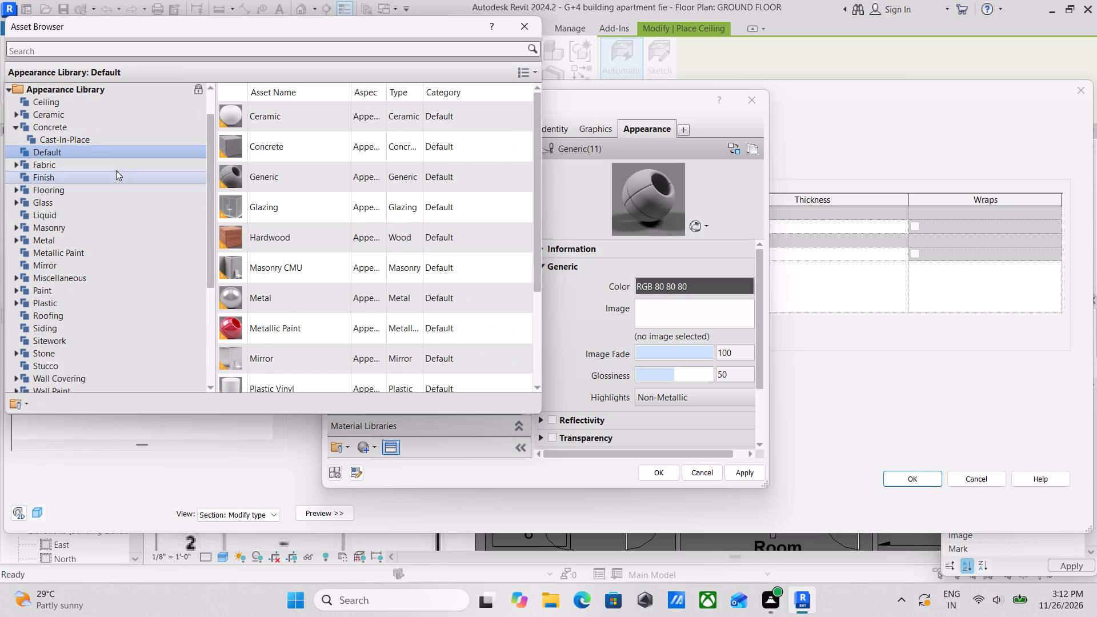
double_click(274, 121)
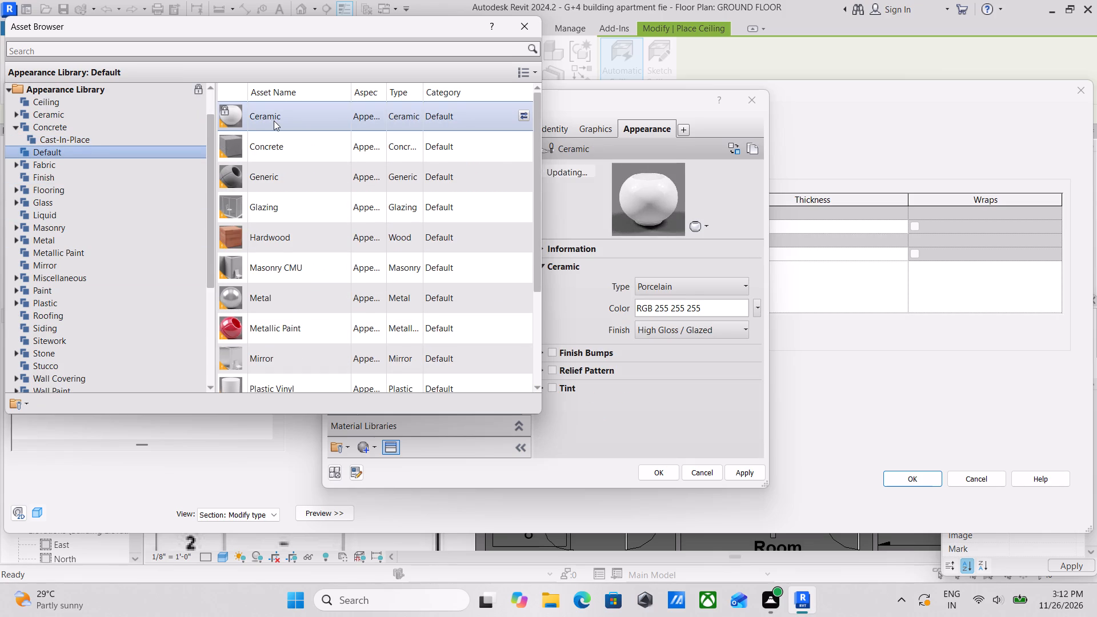
click(694, 333)
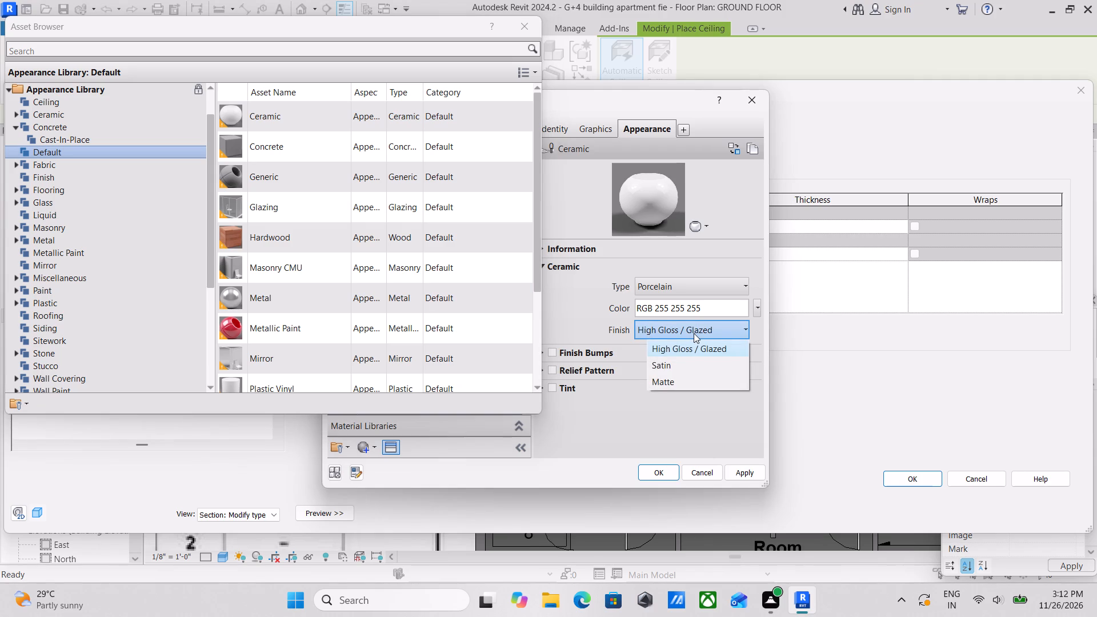
click(695, 382)
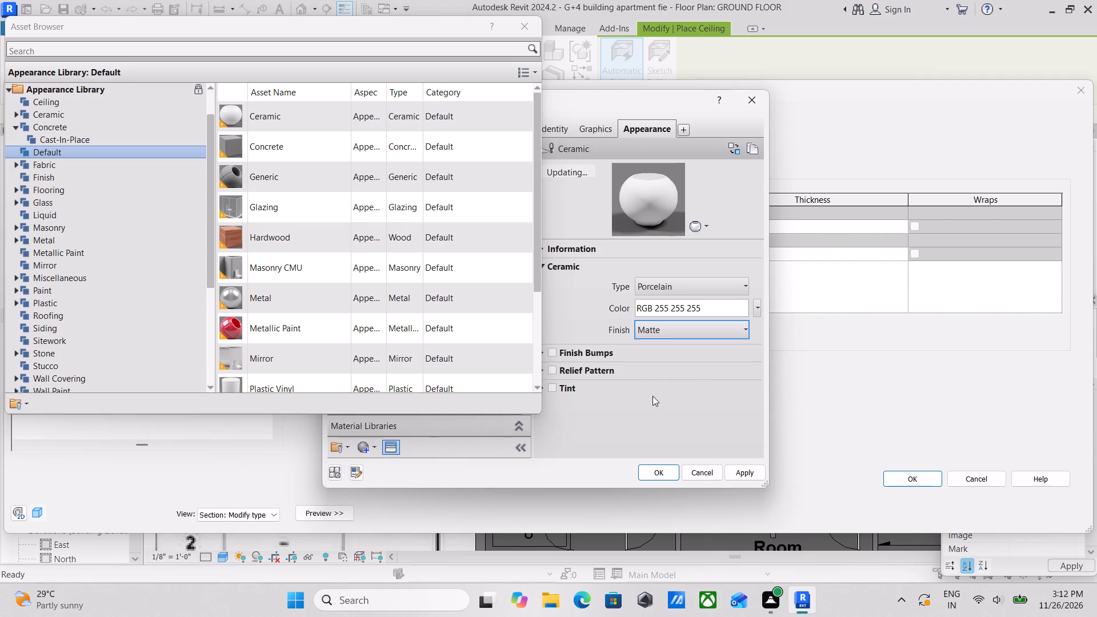
scroll(643, 198, up, 7)
click(739, 472)
click(651, 475)
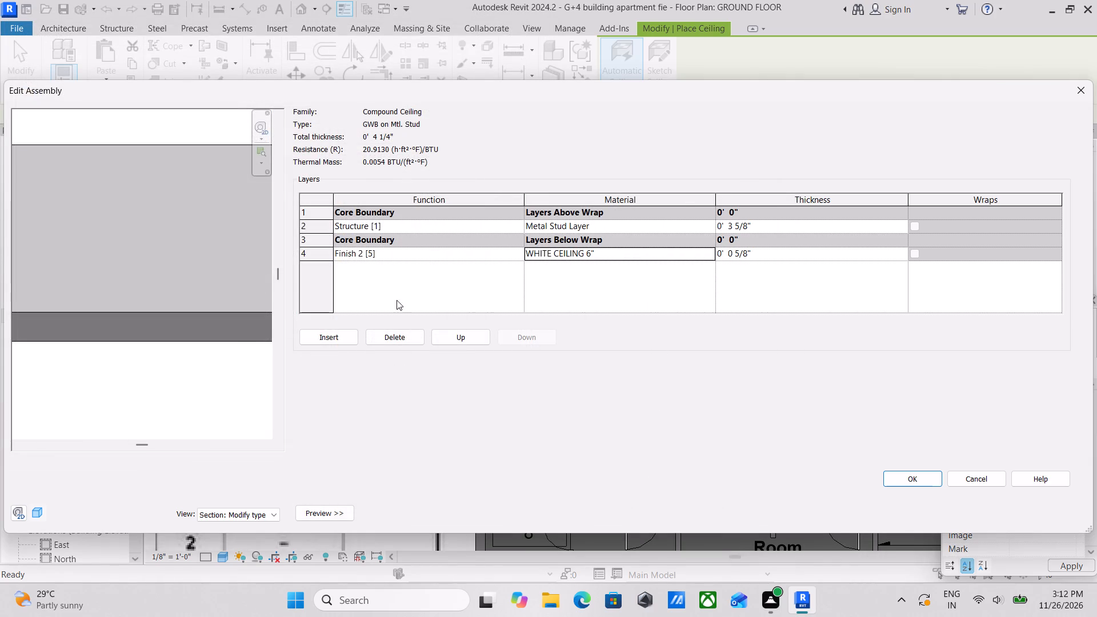
Examine the ceiling assembly's layers in the section preview and check the preview's visual style options.
scroll(231, 336, down, 3)
middle_drag(216, 346, 199, 274)
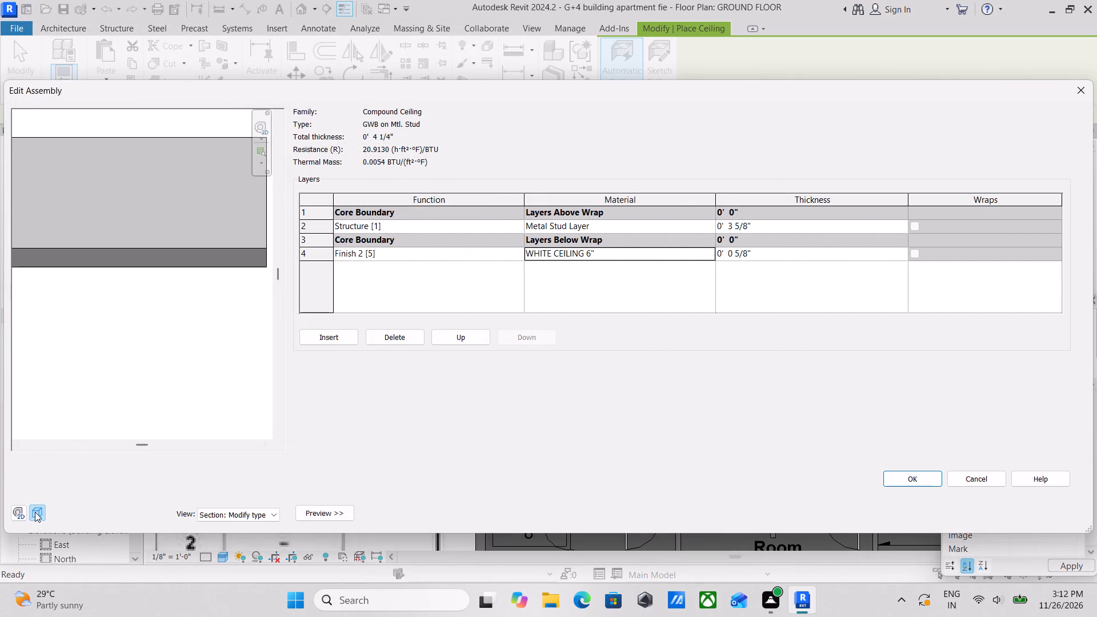
click(35, 512)
click(18, 517)
click(19, 515)
click(35, 511)
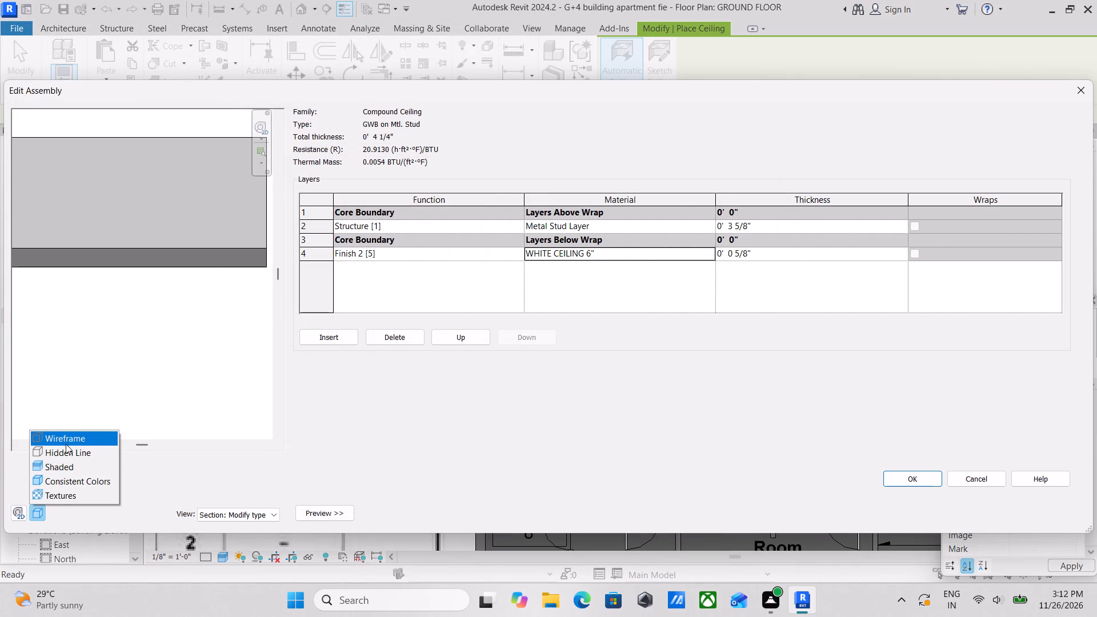
click(24, 514)
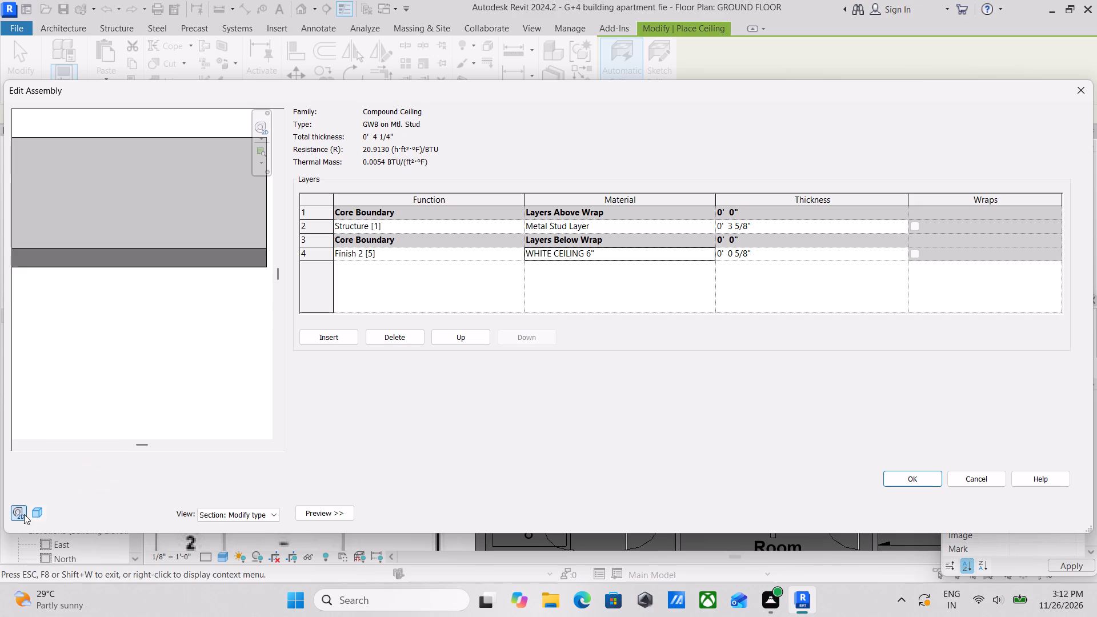
click(24, 514)
click(19, 514)
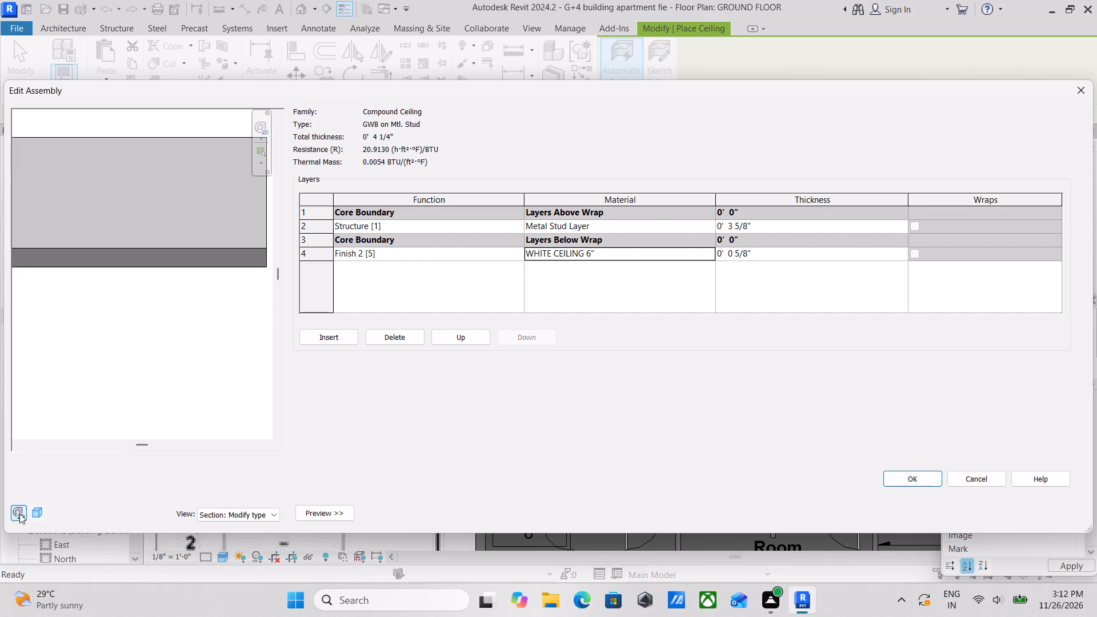
Switch the ceiling assembly's section preview to the Shaded style and examine its layers.
click(33, 511)
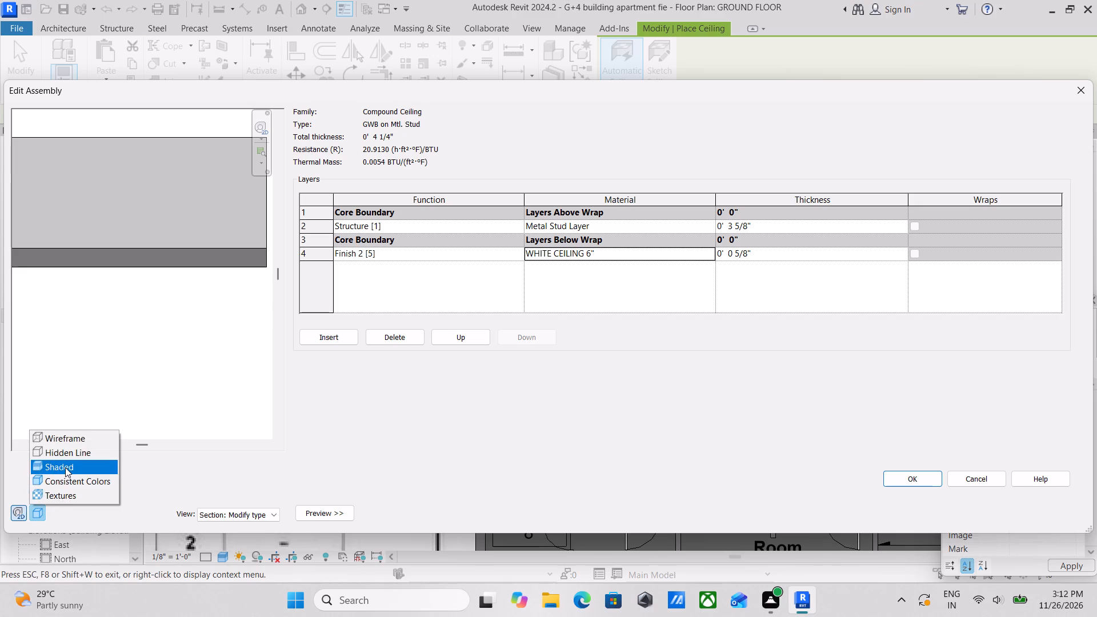
click(65, 467)
scroll(128, 339, down, 1)
middle_drag(128, 339, 171, 364)
middle_drag(165, 314, 94, 339)
scroll(134, 298, down, 1)
click(265, 125)
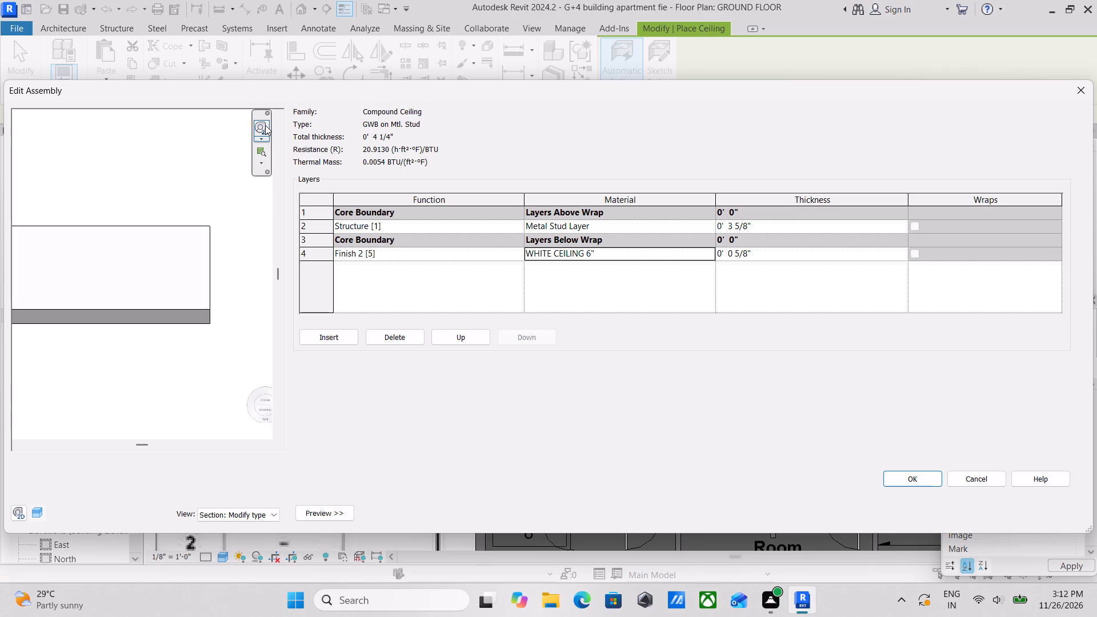
scroll(187, 279, down, 1)
middle_drag(187, 279, 199, 292)
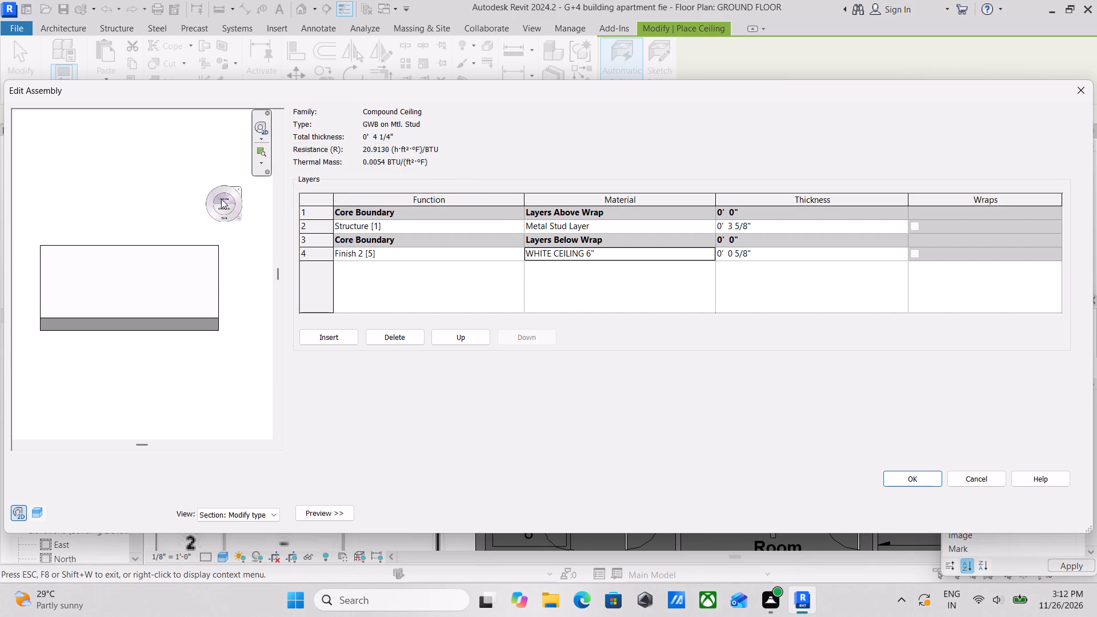
drag(214, 222, 219, 261)
scroll(202, 326, up, 3)
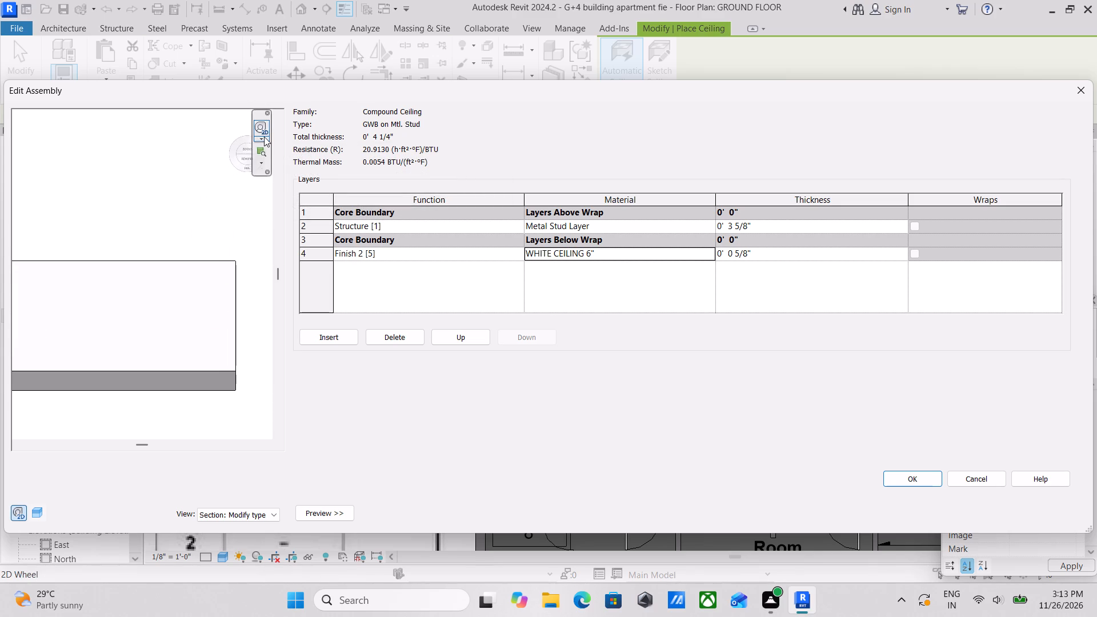
middle_drag(186, 321, 243, 244)
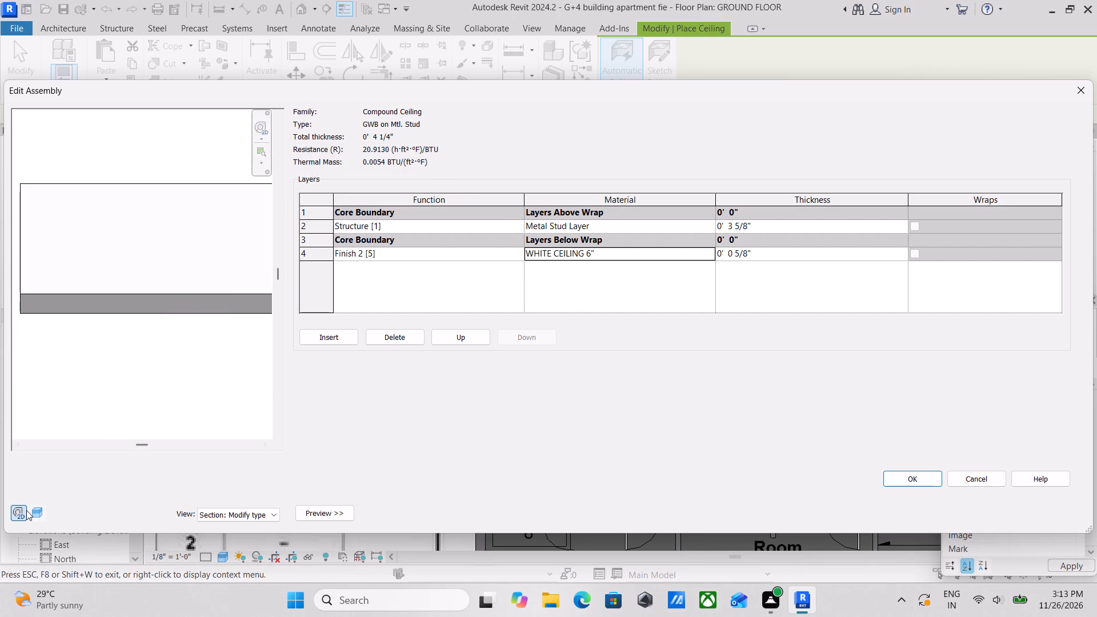
click(39, 513)
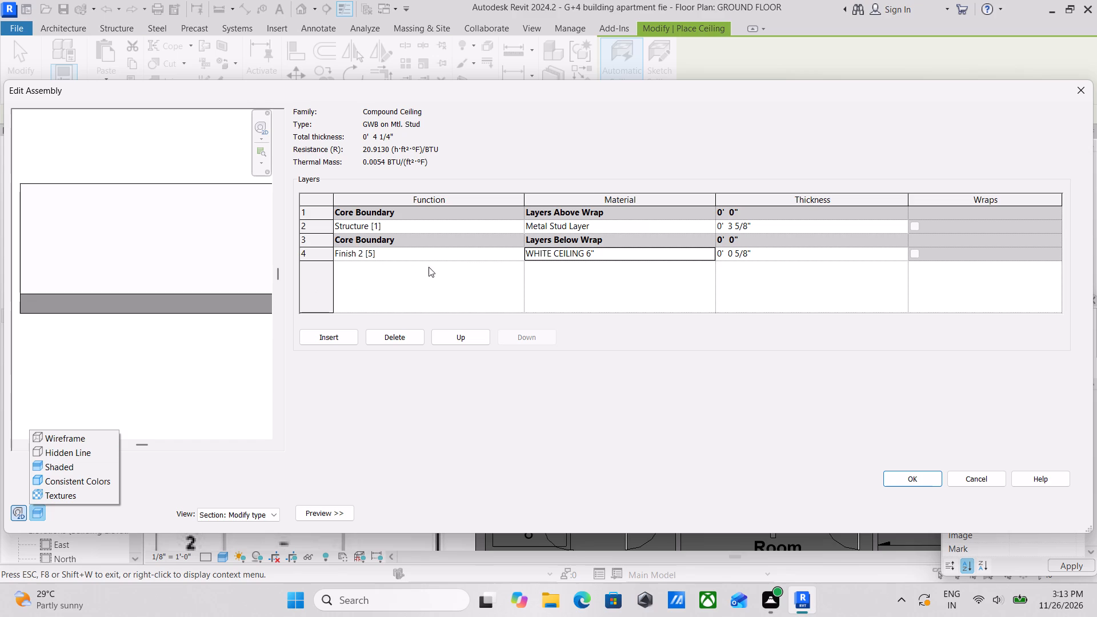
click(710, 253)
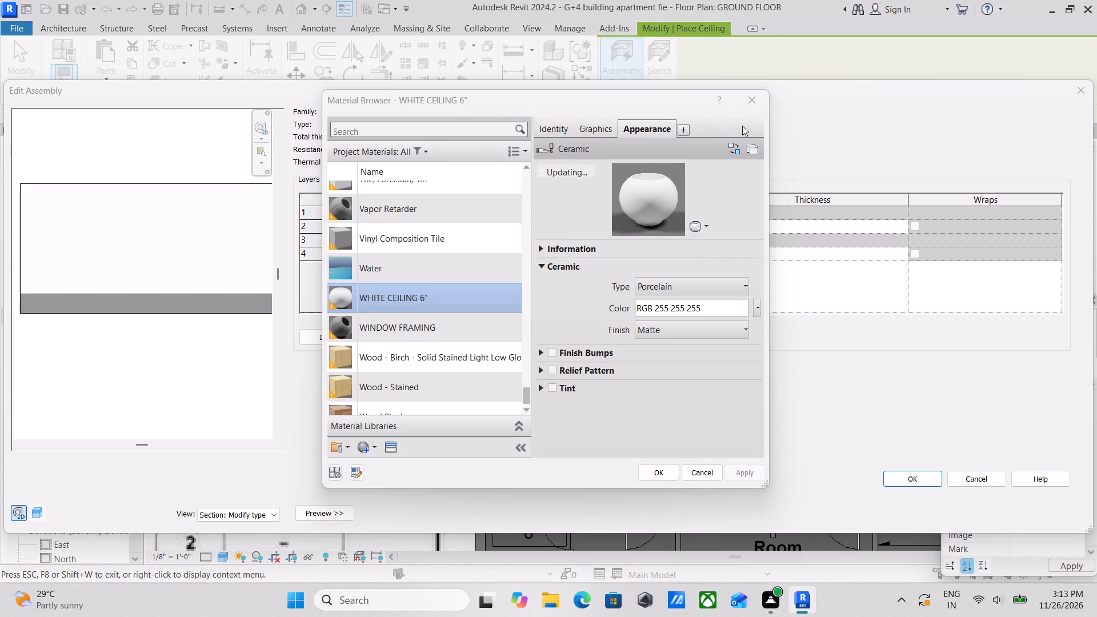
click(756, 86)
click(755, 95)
Search the project materials for WHITE CEILING and assign WHITE CEILING 6" to the Structure [1] layer.
click(677, 225)
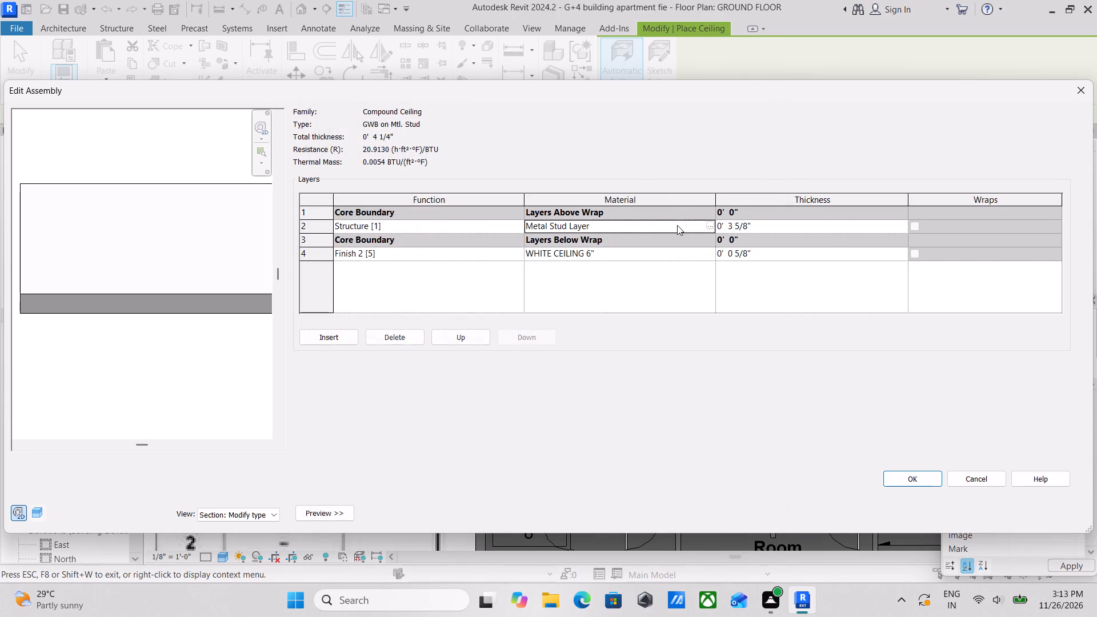
click(712, 226)
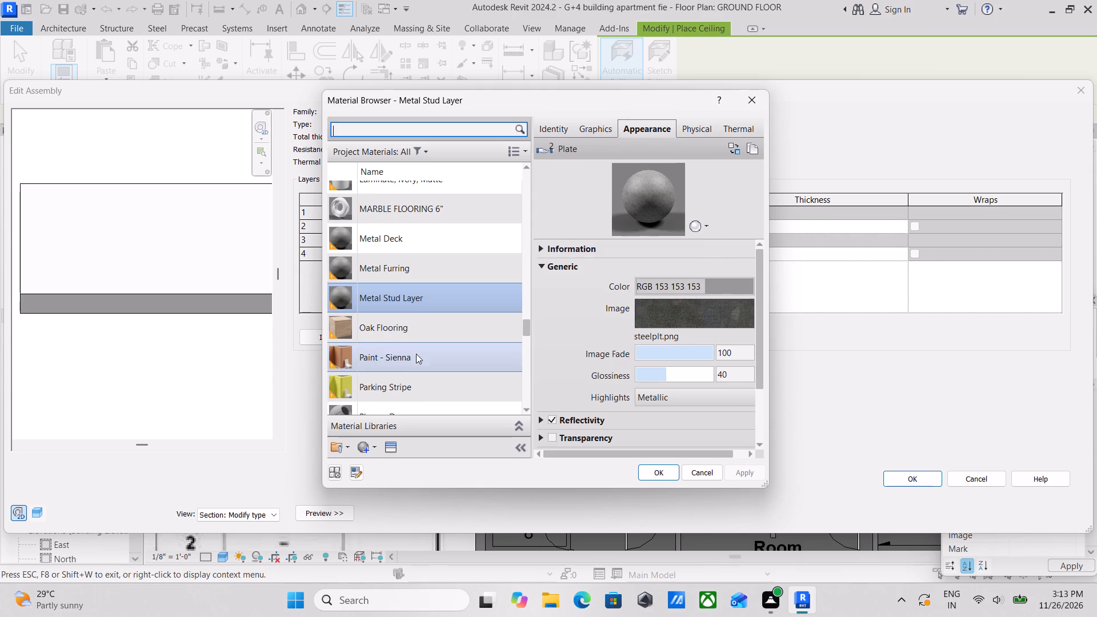
scroll(398, 363, down, 1)
scroll(408, 229, up, 3)
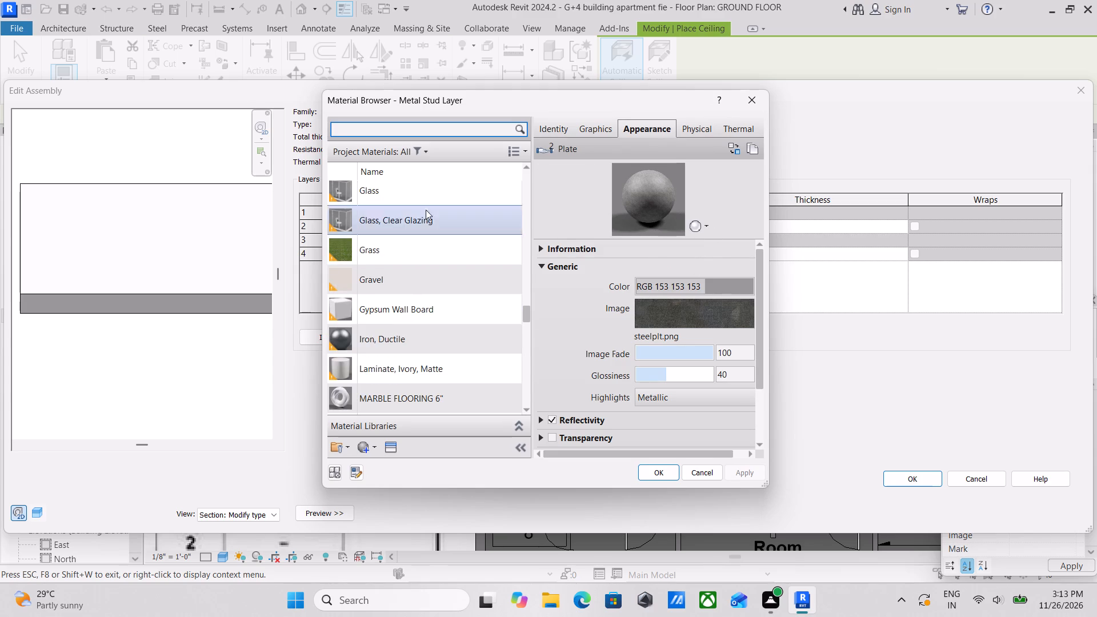
click(418, 132)
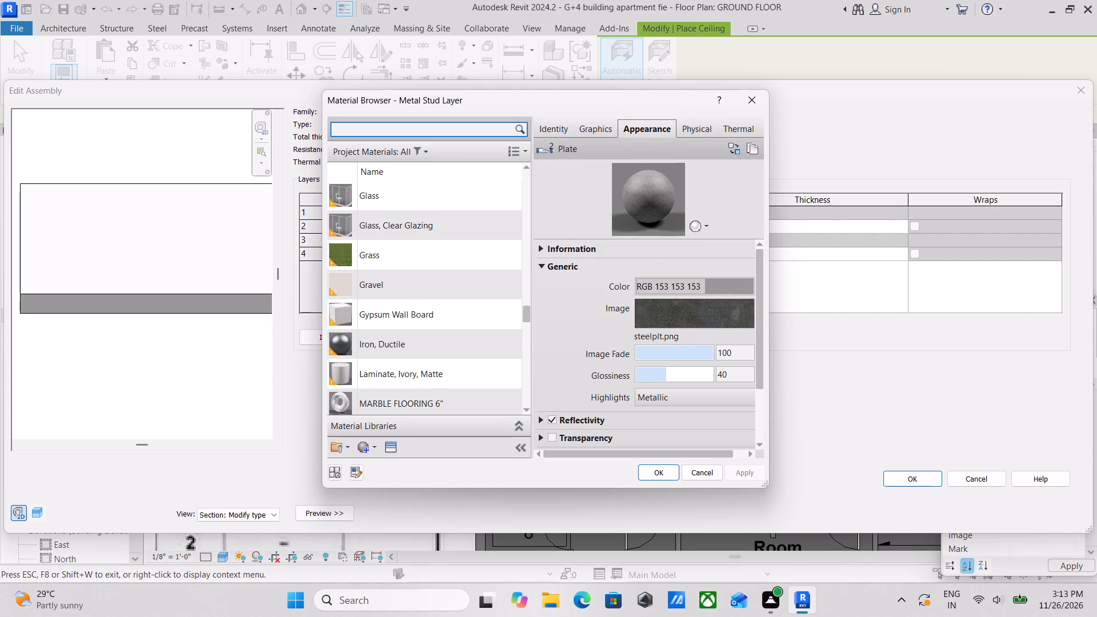
text(WHI)
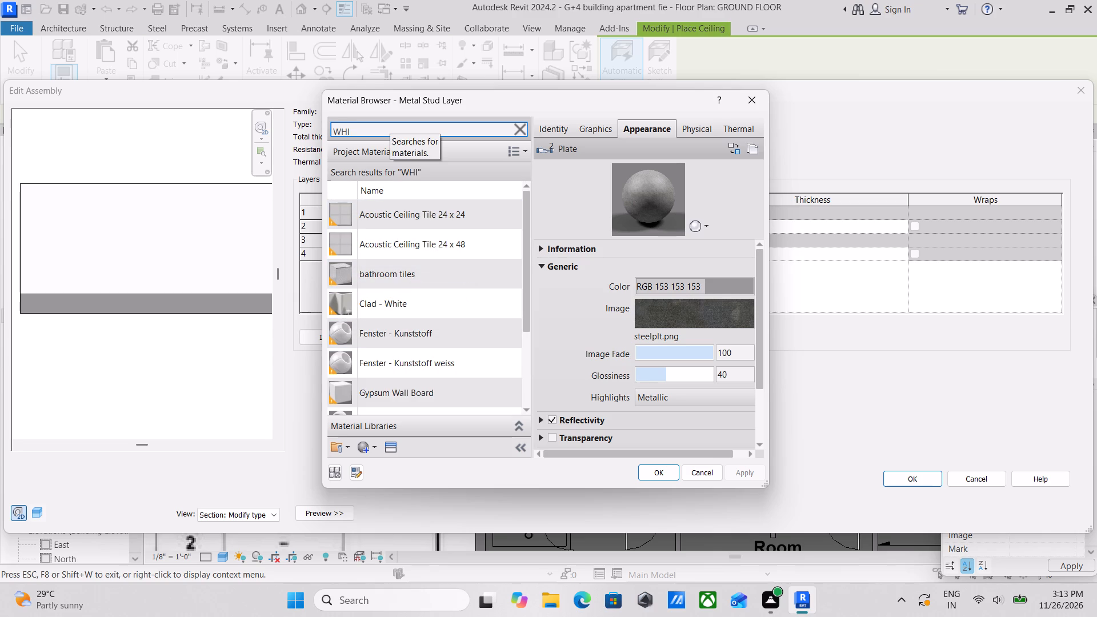
text(TE CEILING)
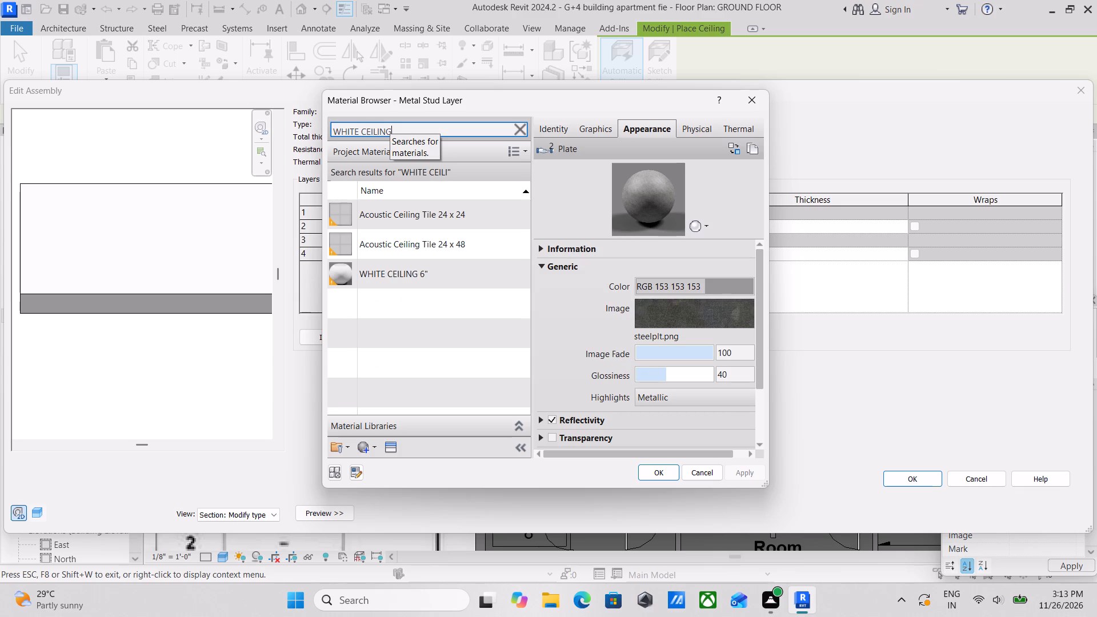
click(405, 270)
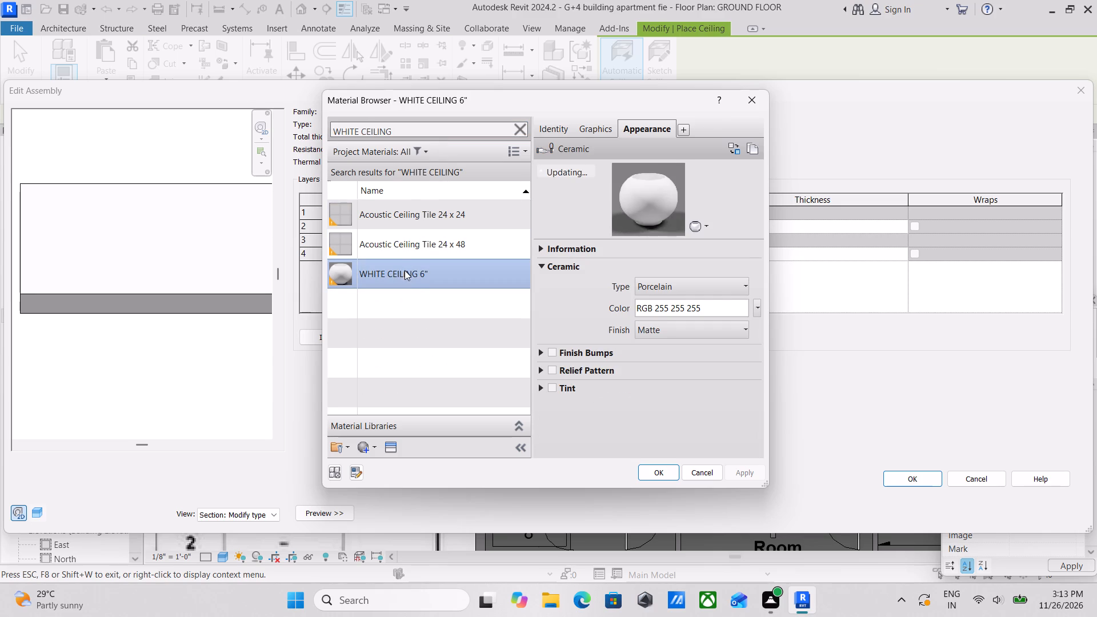
click(652, 471)
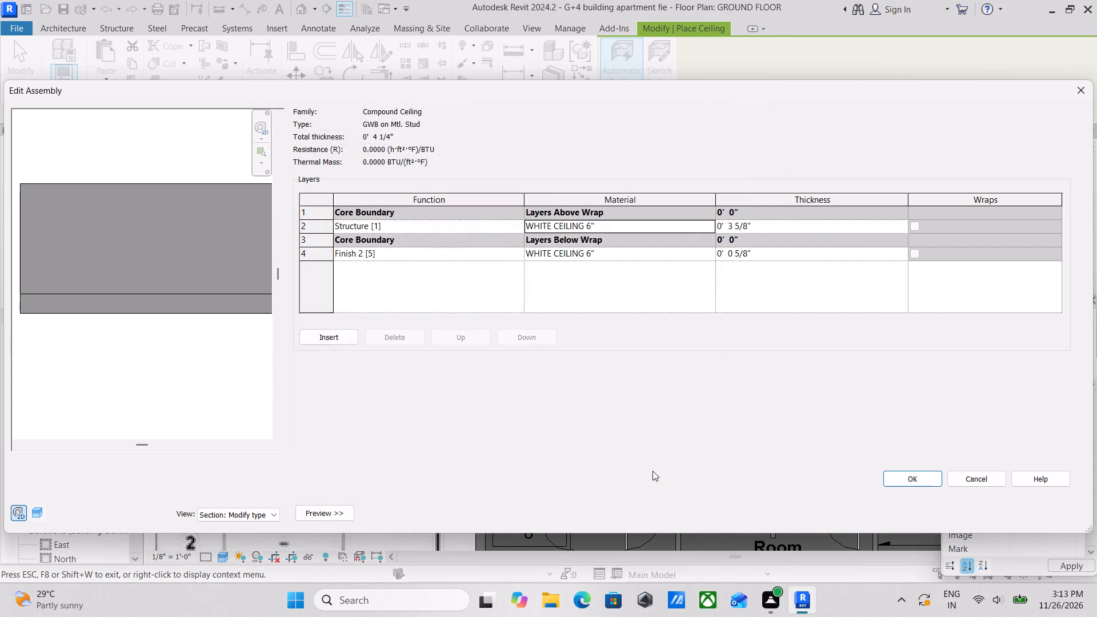
Examine the assembly's section preview in the Shaded and Consistent Colors styles.
scroll(278, 306, up, 4)
scroll(202, 293, down, 1)
middle_drag(202, 293, 274, 249)
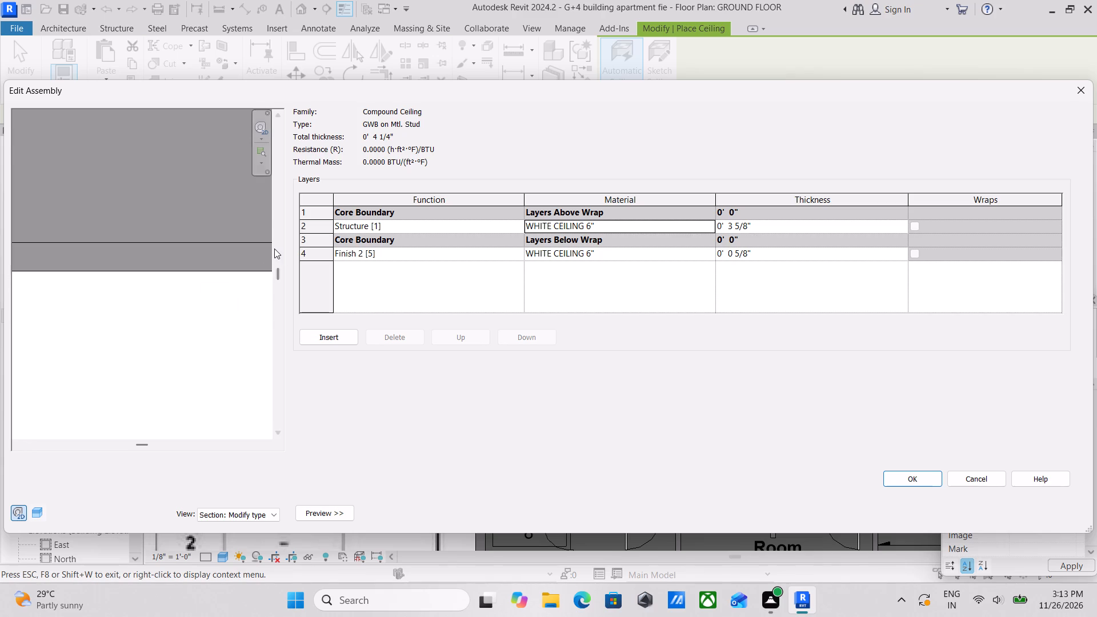
click(38, 508)
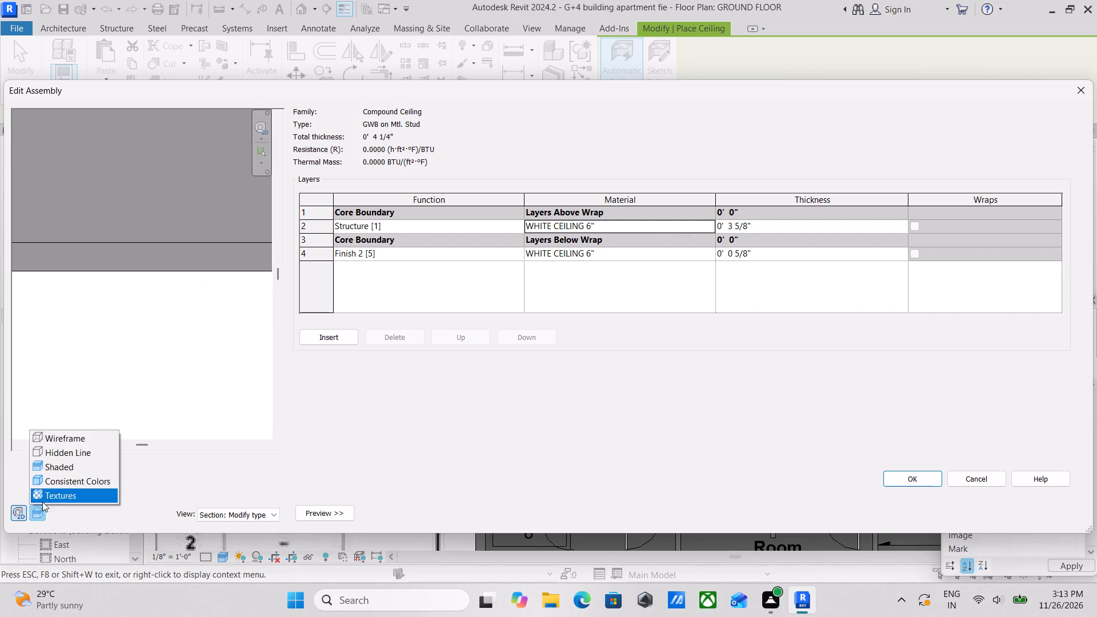
click(55, 466)
click(43, 513)
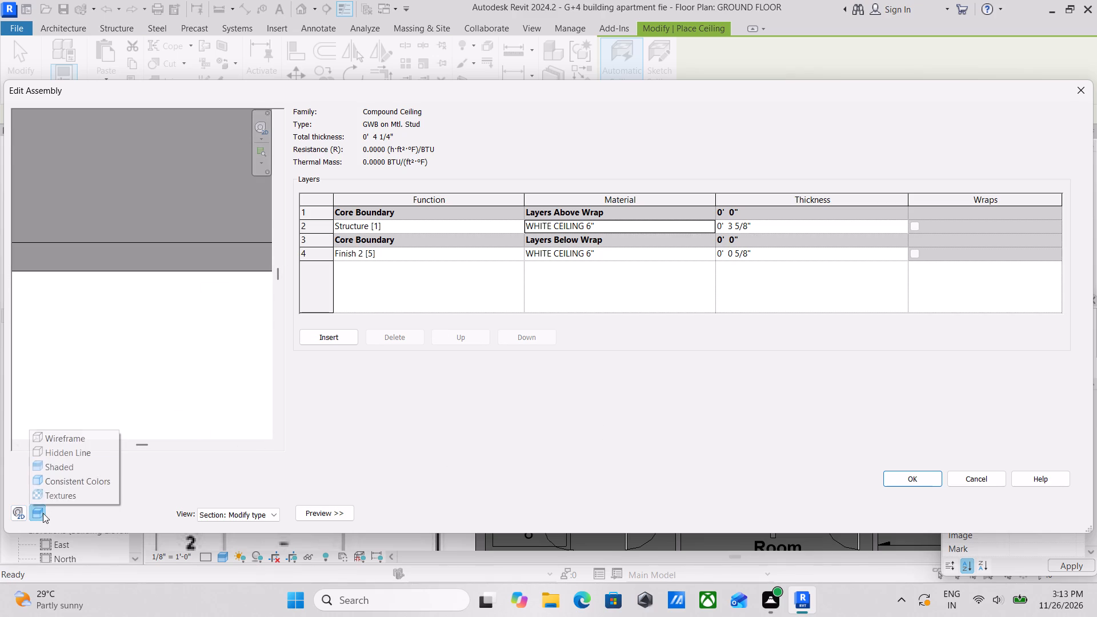
click(64, 480)
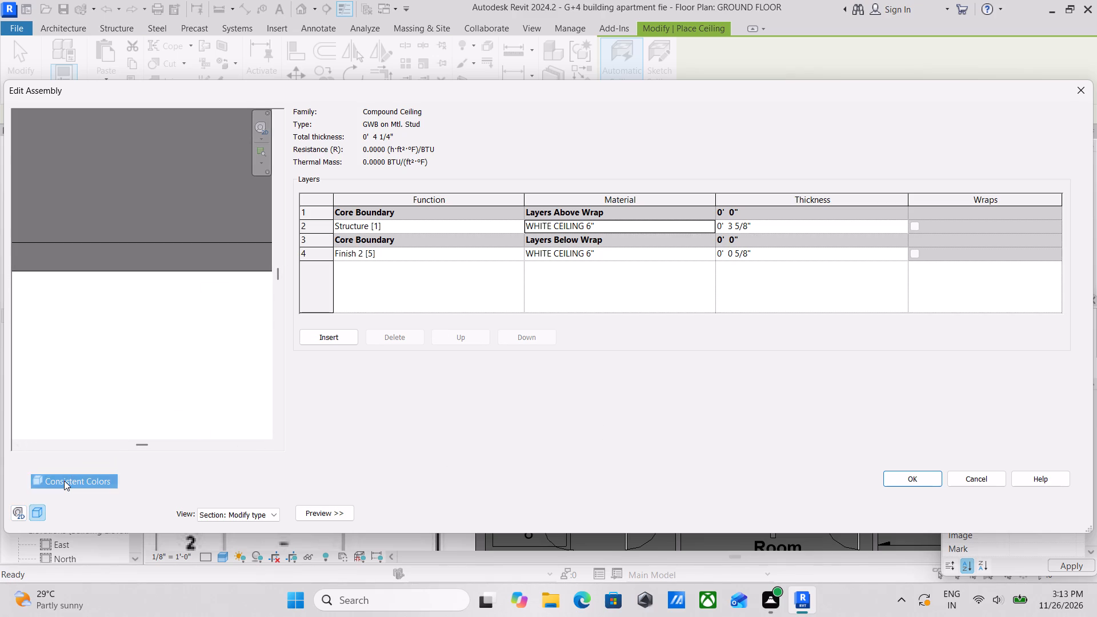
click(35, 503)
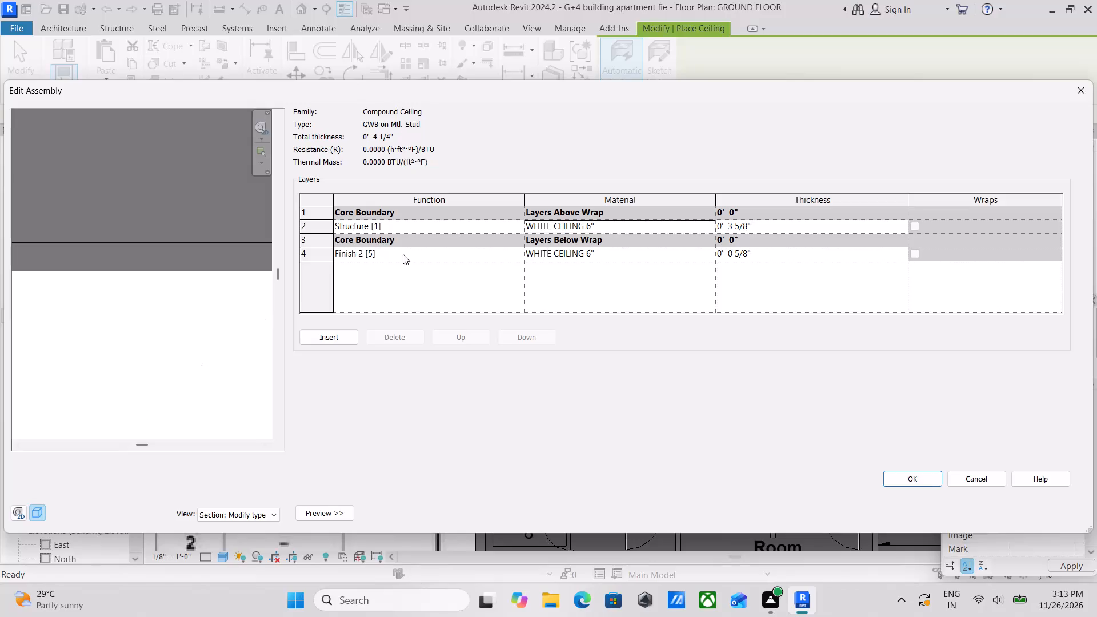
Accept the edited layer assembly and apply the type properties of the GWB on Mtl. Stud compound ceiling.
click(908, 479)
click(927, 508)
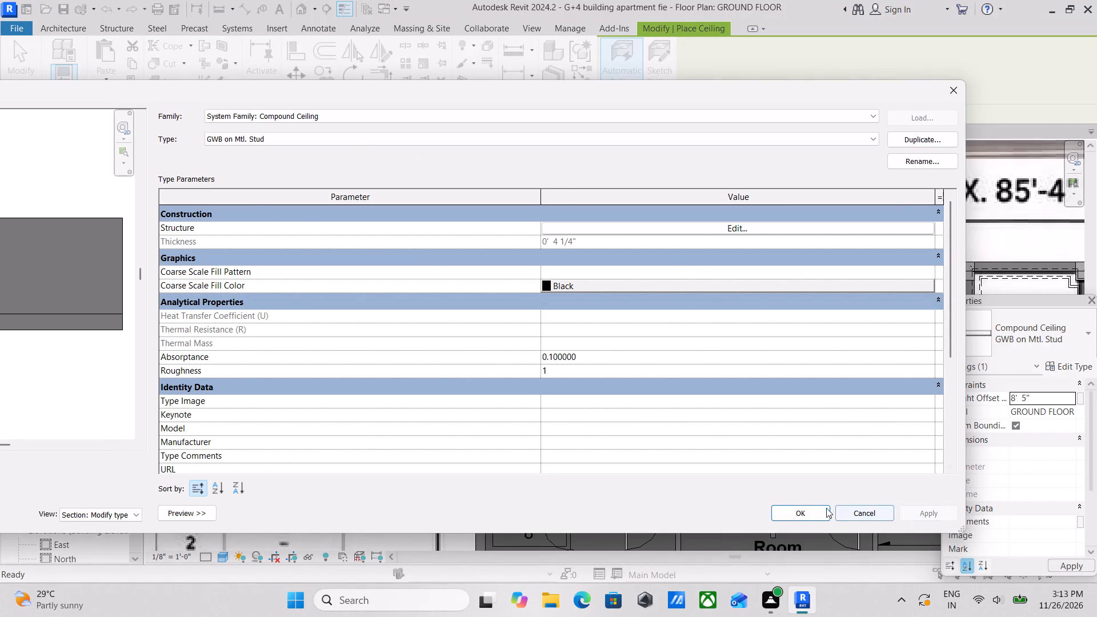
click(815, 510)
Open the GROUND FLOOR reflected ceiling plan at the corner bedroom (BED ROOM 11).
scroll(547, 299, up, 2)
middle_drag(547, 299, 556, 269)
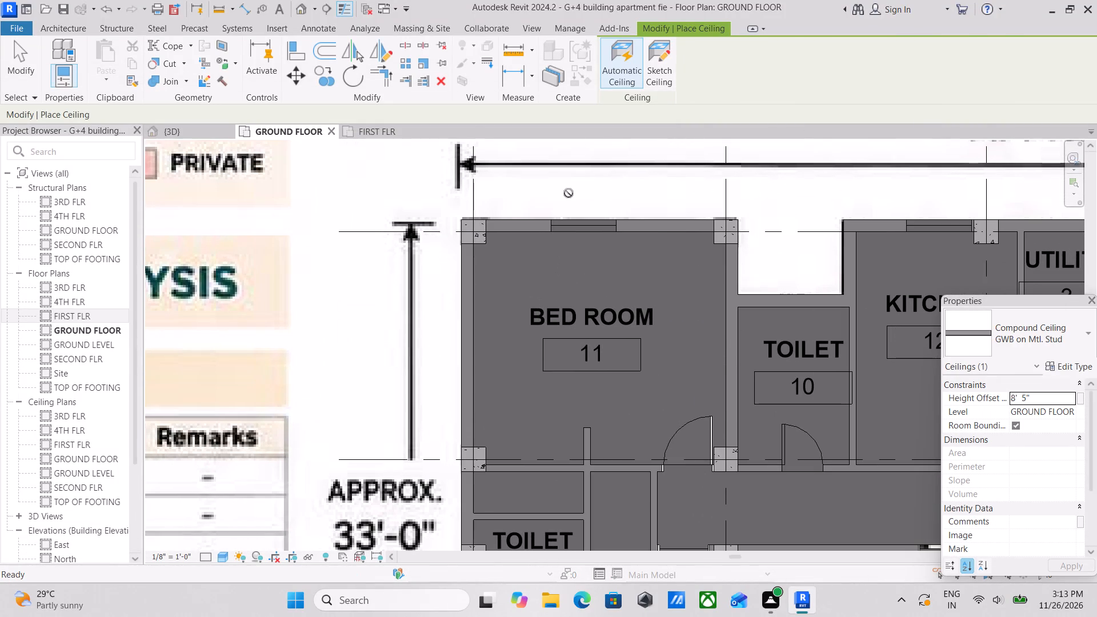
scroll(466, 246, up, 4)
middle_drag(556, 211, 437, 214)
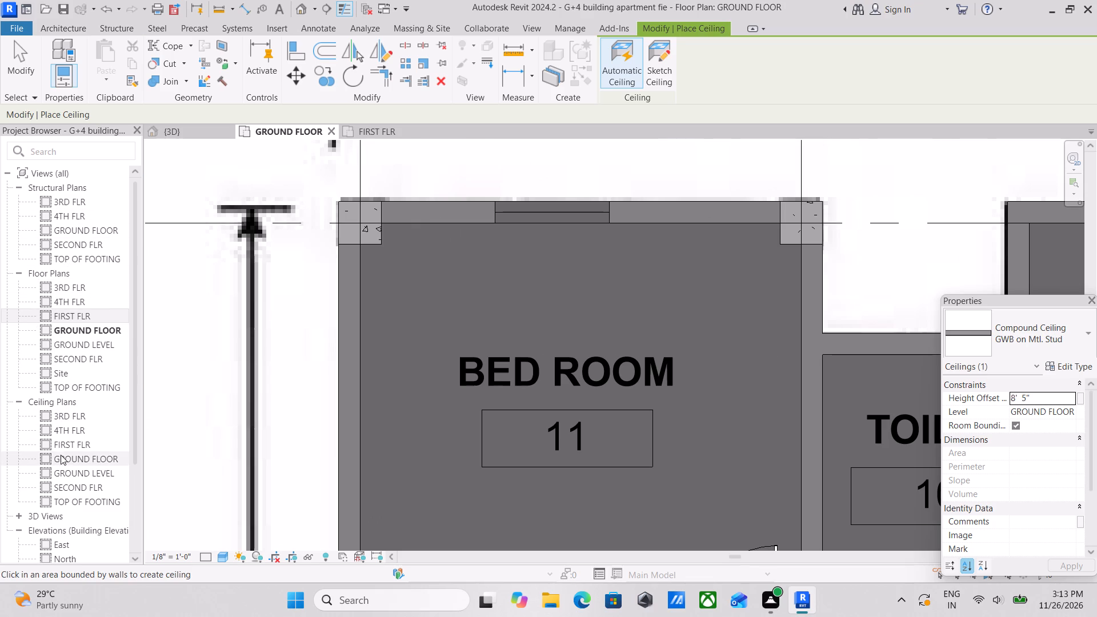
double_click(101, 463)
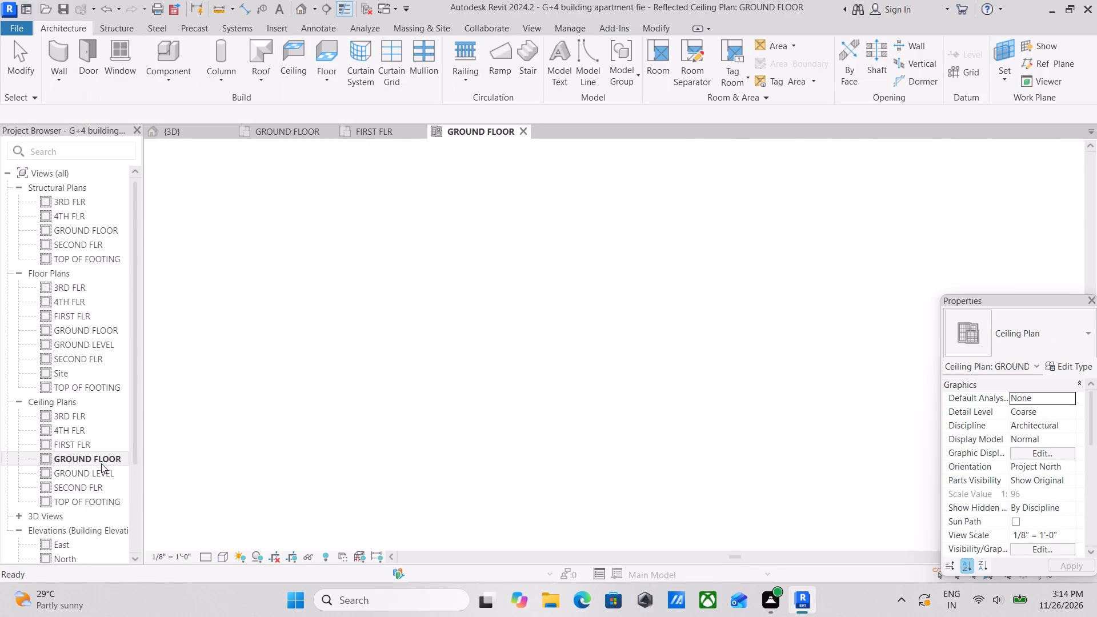
scroll(433, 241, up, 2)
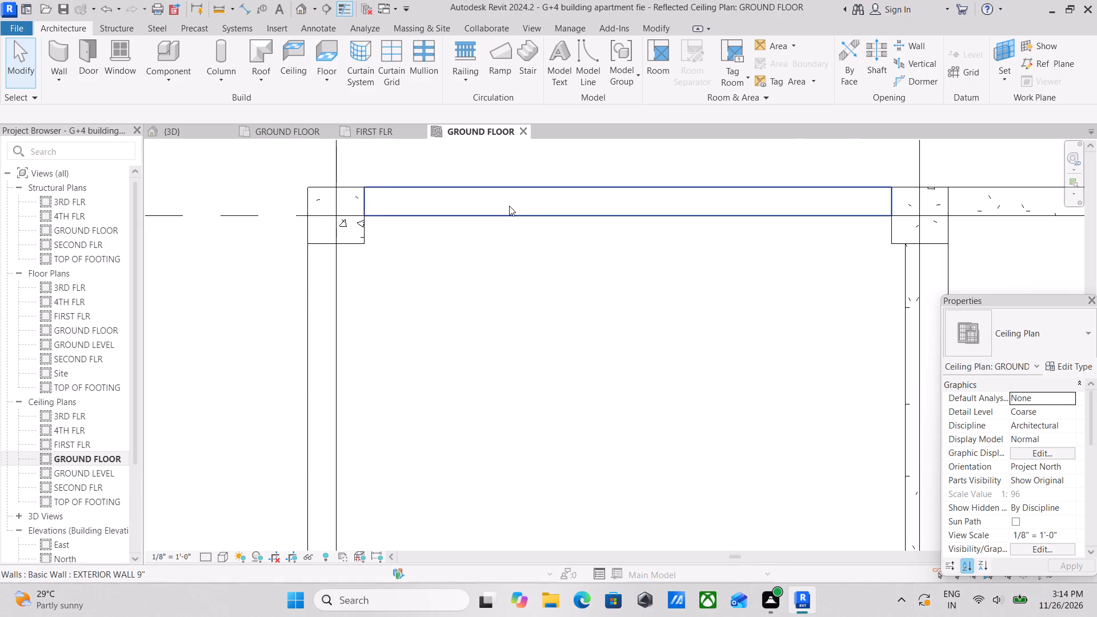
scroll(509, 206, down, 4)
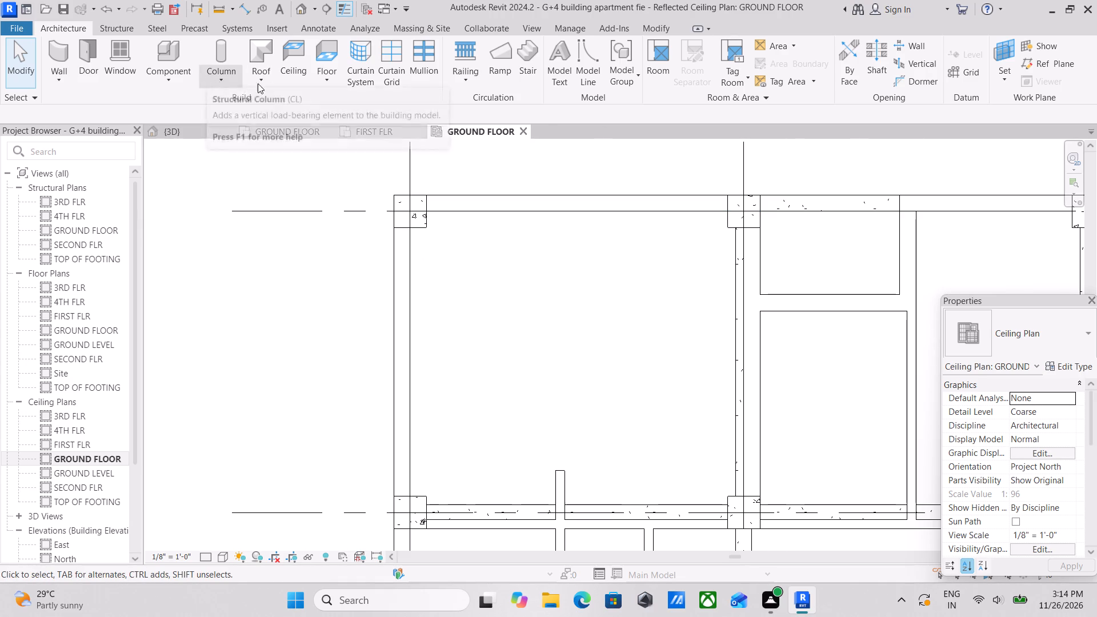
Start a sketched GWB on Mtl. Stud compound ceiling over the corner bedroom.
click(325, 71)
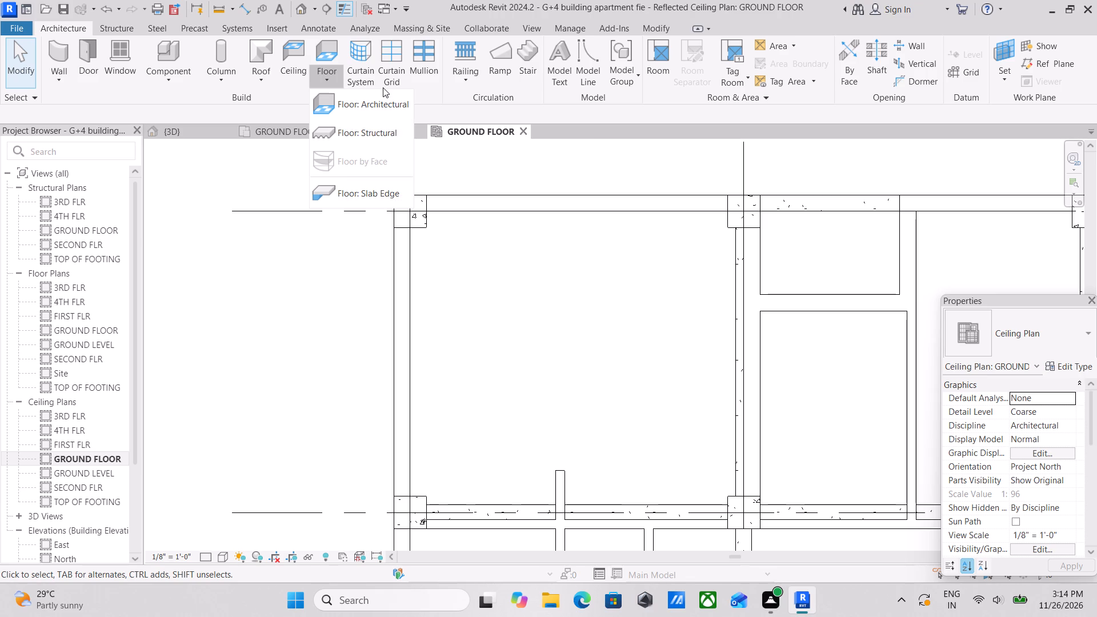
click(293, 66)
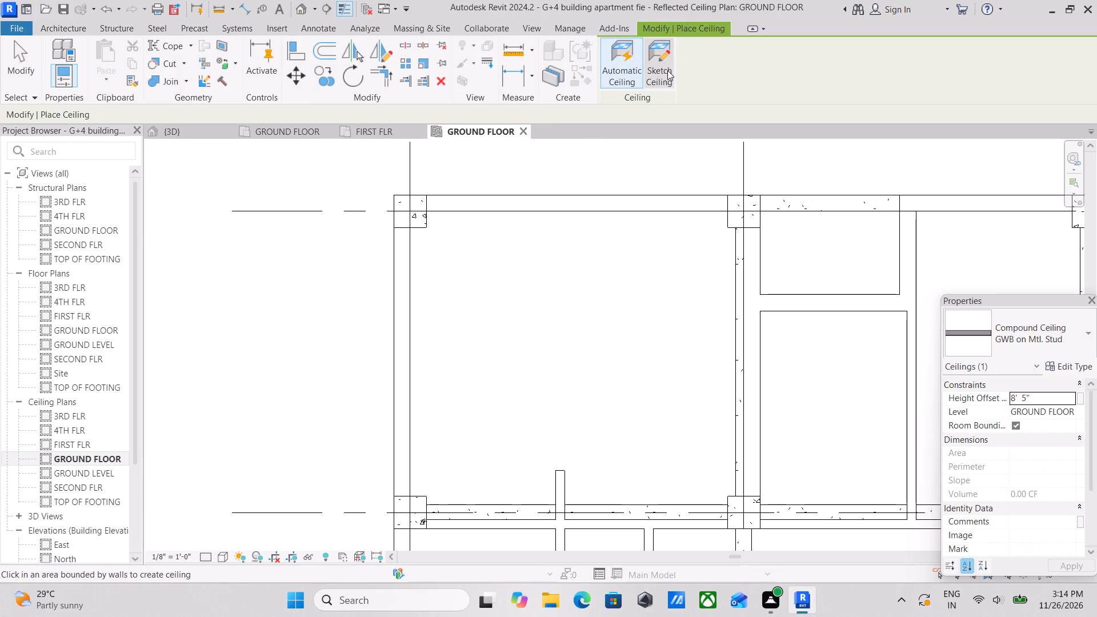
scroll(751, 336, up, 4)
middle_drag(739, 324, 744, 440)
scroll(687, 241, down, 7)
scroll(531, 246, down, 1)
middle_drag(531, 246, 562, 277)
scroll(548, 270, up, 3)
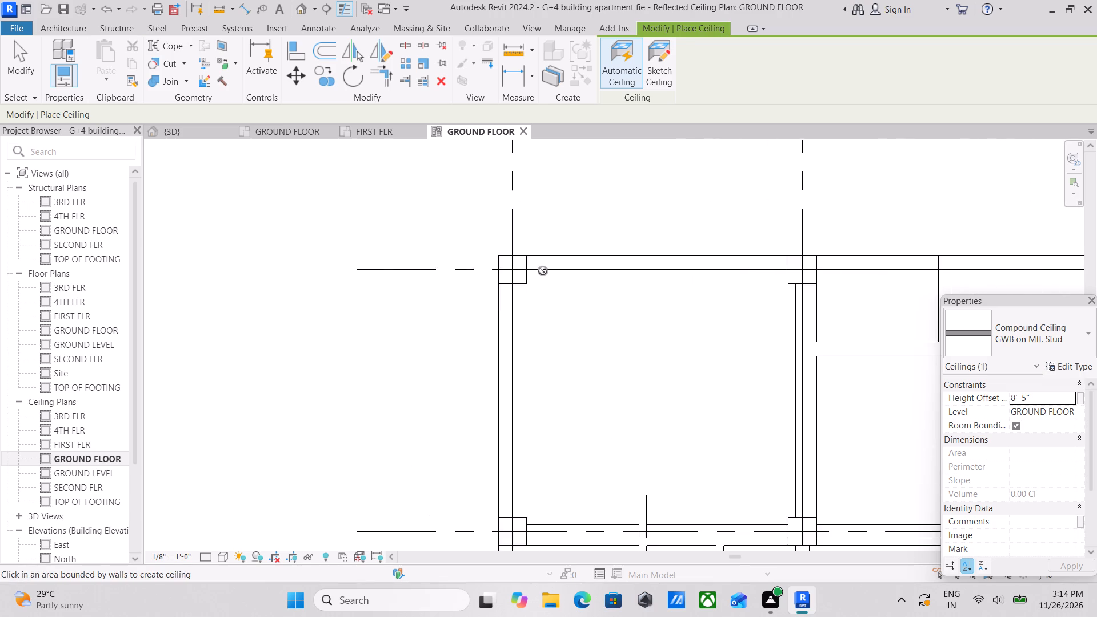
scroll(543, 271, up, 3)
click(670, 51)
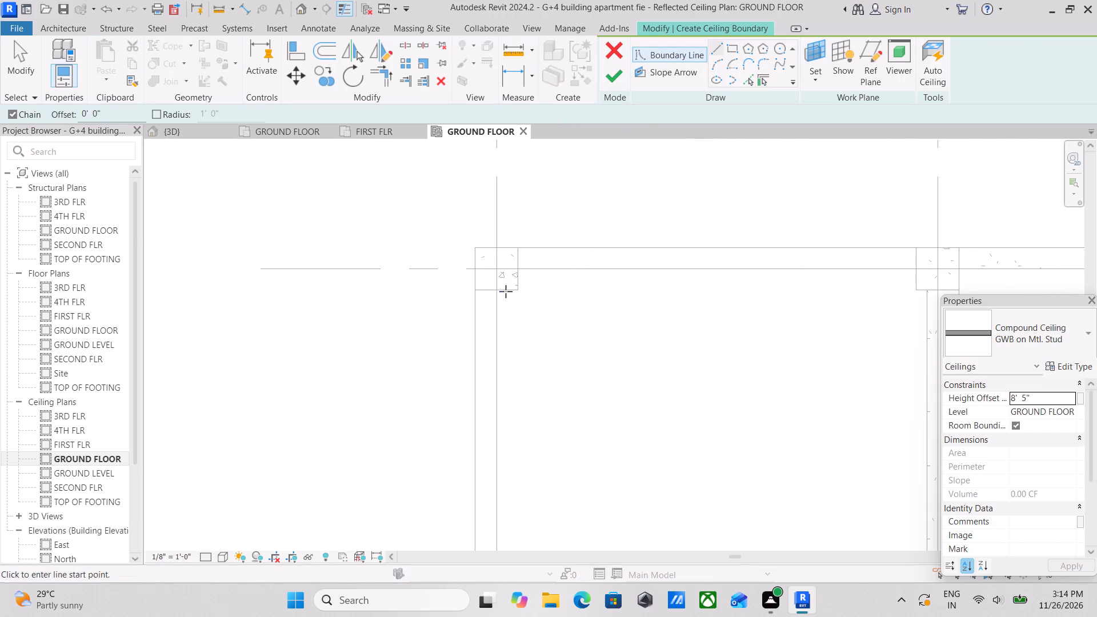
middle_drag(579, 315, 473, 281)
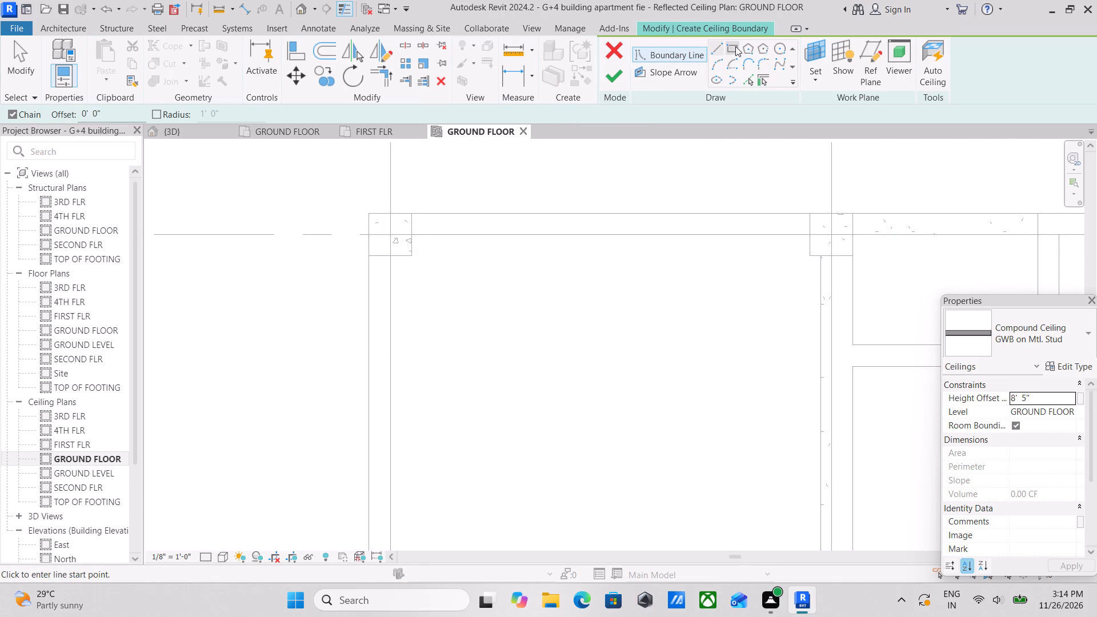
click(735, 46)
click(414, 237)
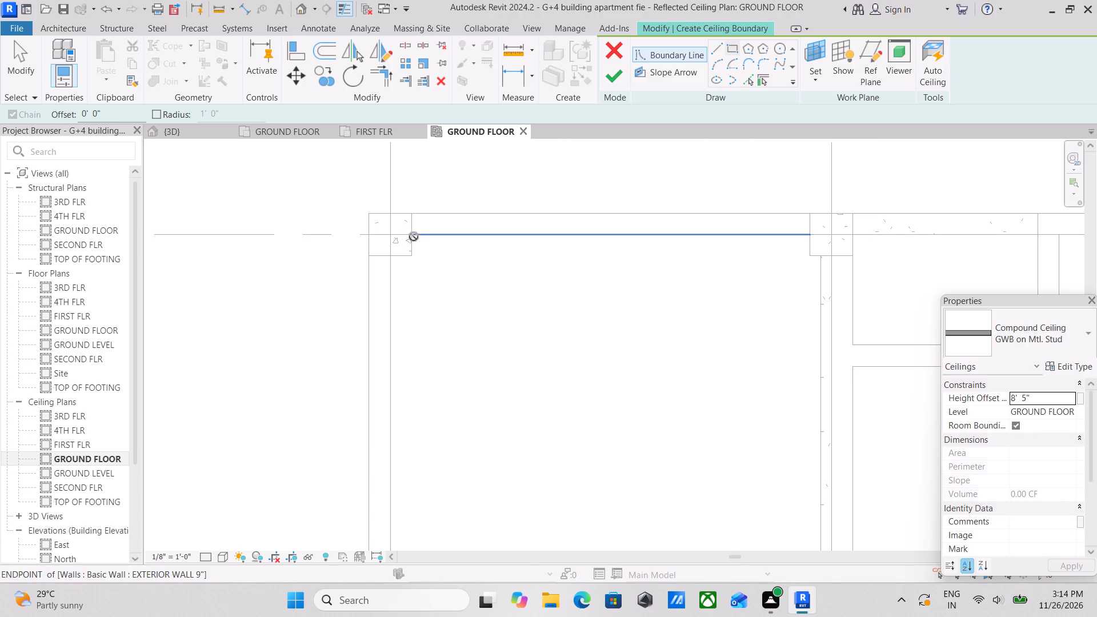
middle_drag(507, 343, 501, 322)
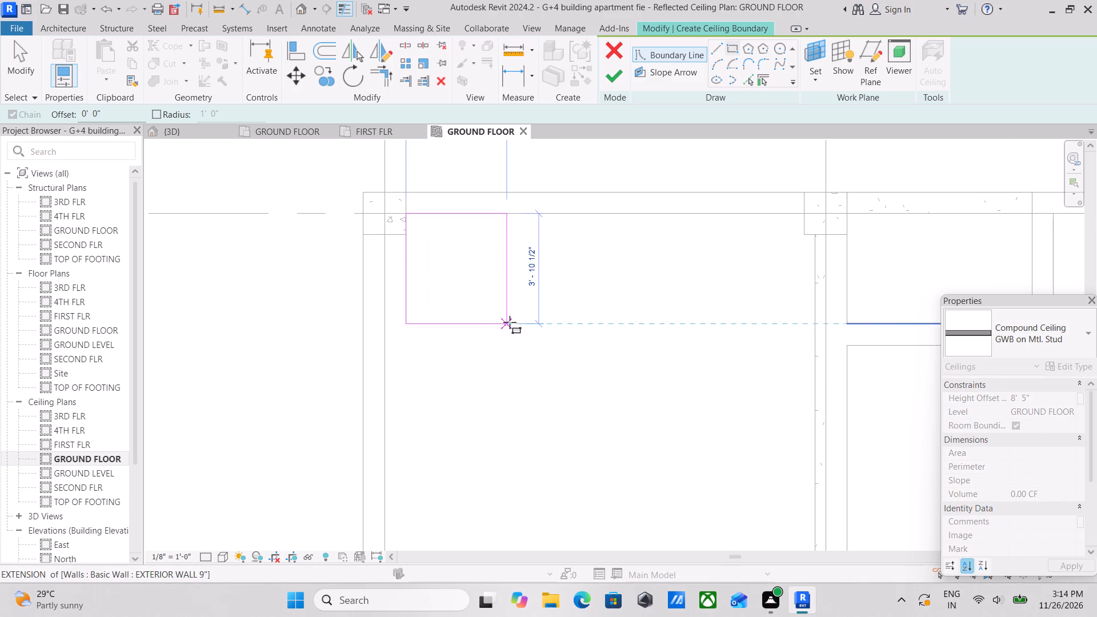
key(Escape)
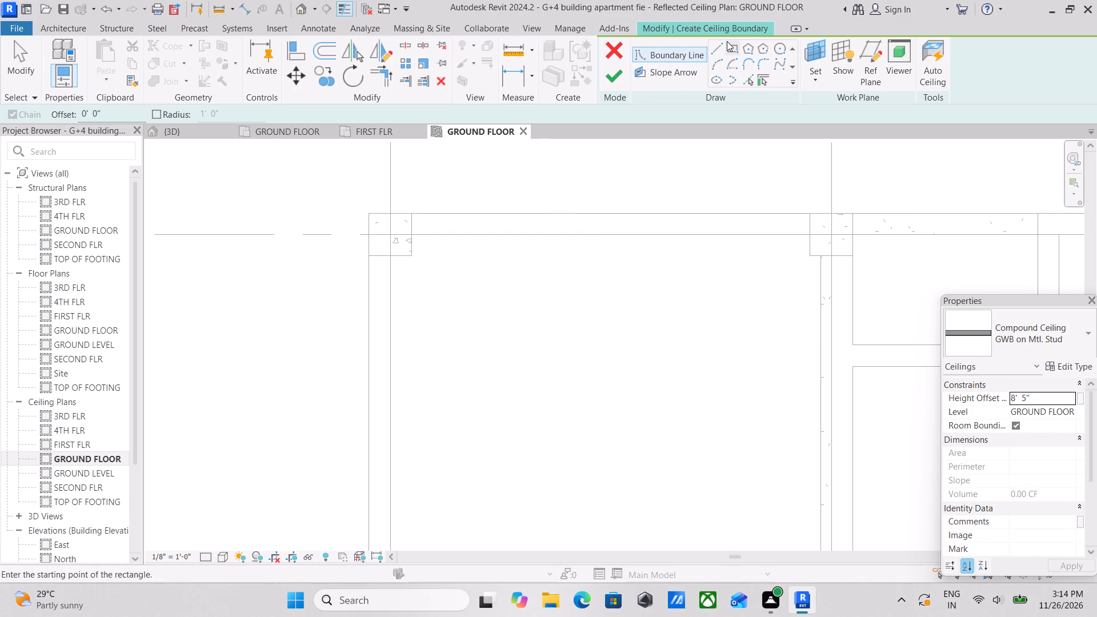
Trace the ceiling boundary with lines around the bedroom's northwest column, down the exterior wall's inner face and around the southwest column.
click(715, 52)
click(410, 237)
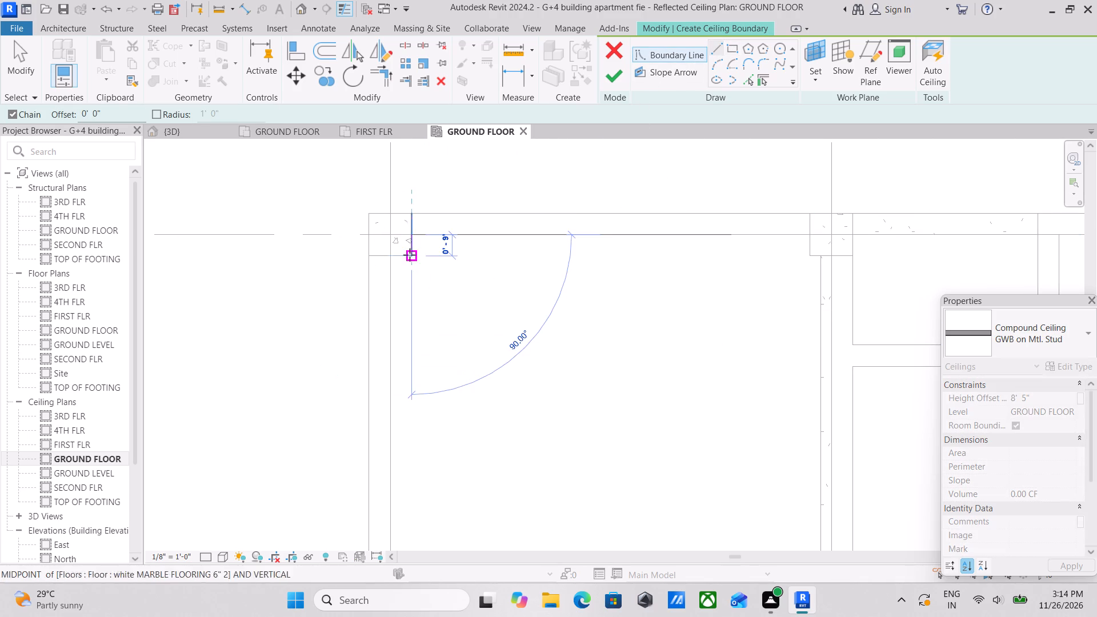
click(410, 259)
click(385, 259)
middle_drag(395, 367, 395, 173)
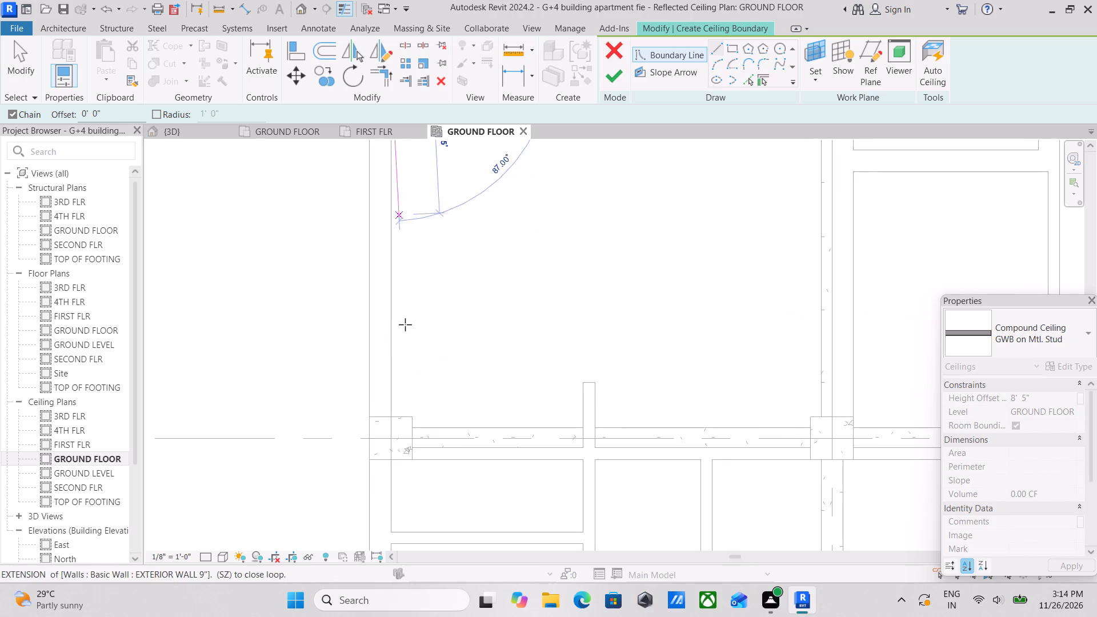
scroll(411, 372, down, 1)
middle_drag(411, 372, 394, 342)
click(378, 383)
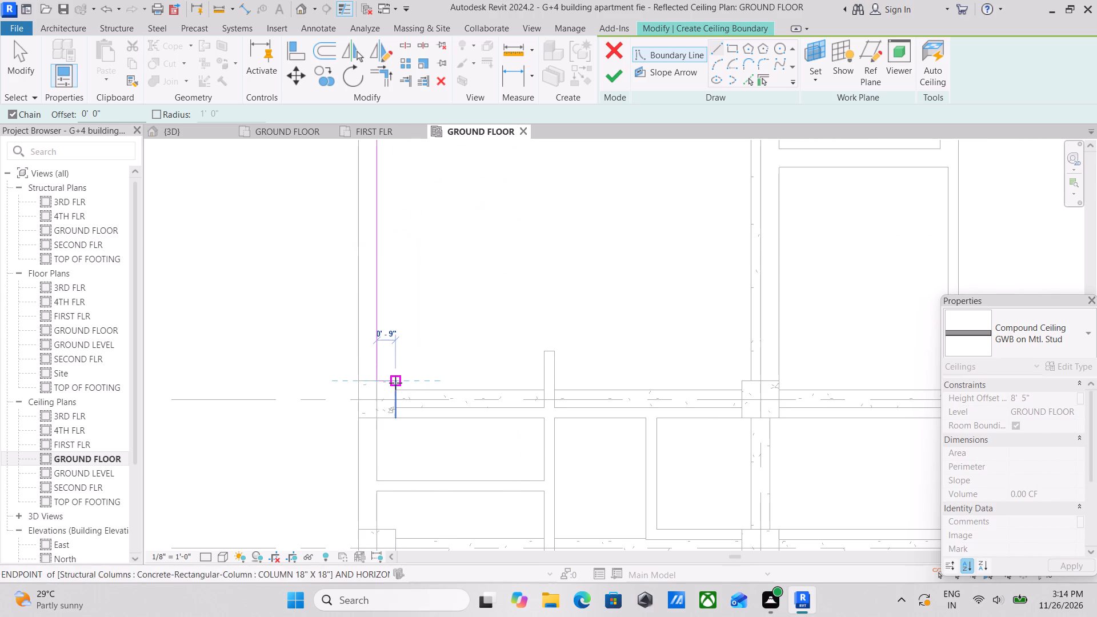
click(395, 383)
click(396, 394)
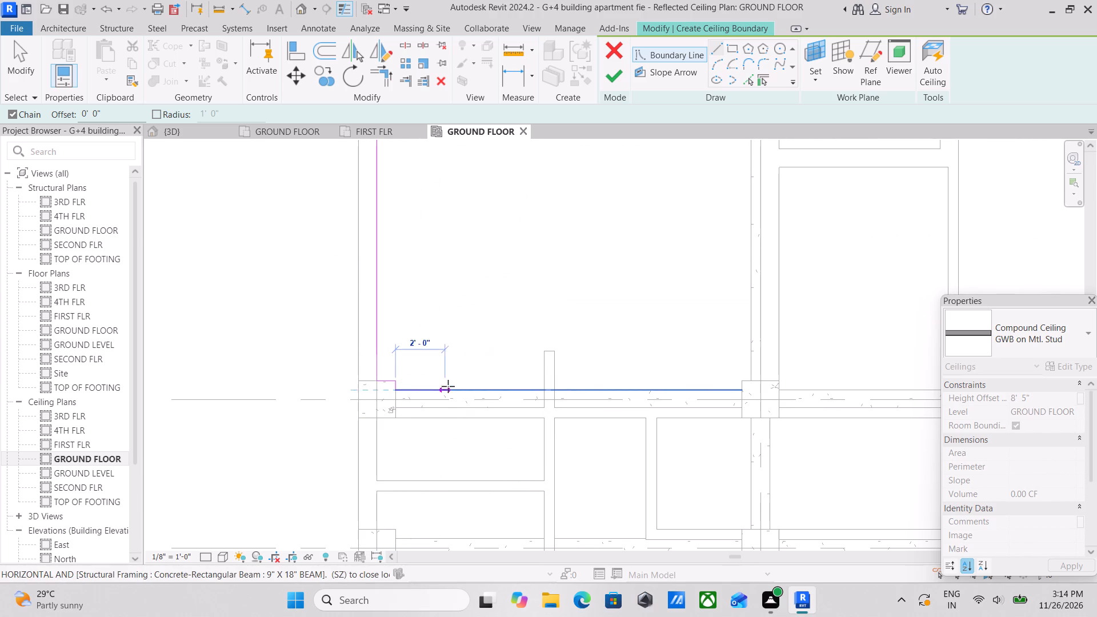
Continue the boundary along the south beam and around the 5" interior wall stub projecting into the bedroom.
click(542, 390)
scroll(541, 347, up, 4)
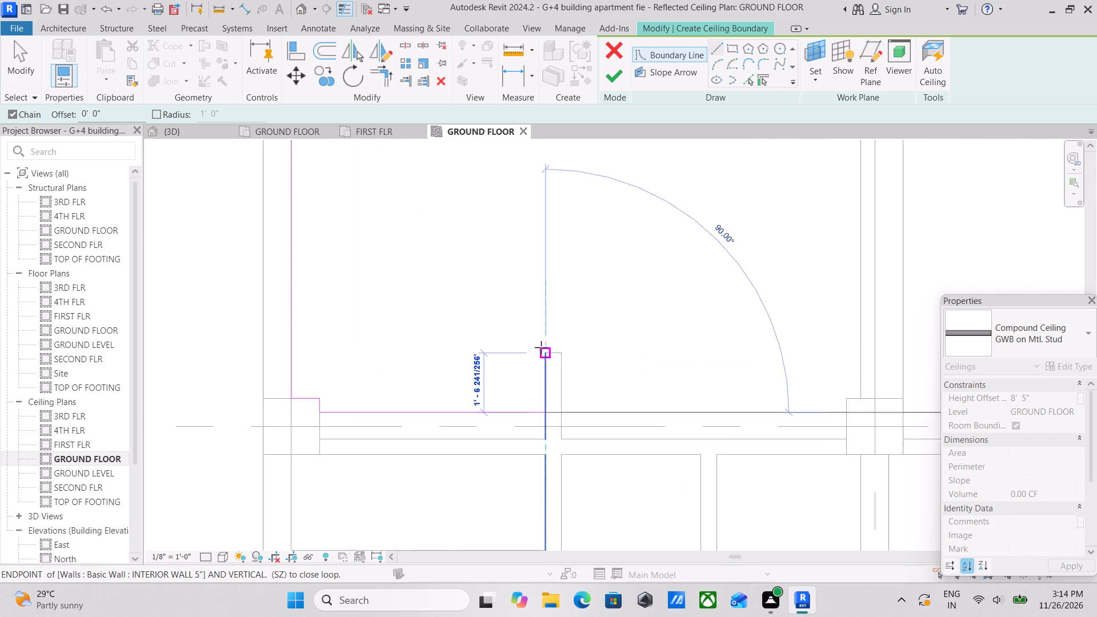
click(549, 358)
click(564, 355)
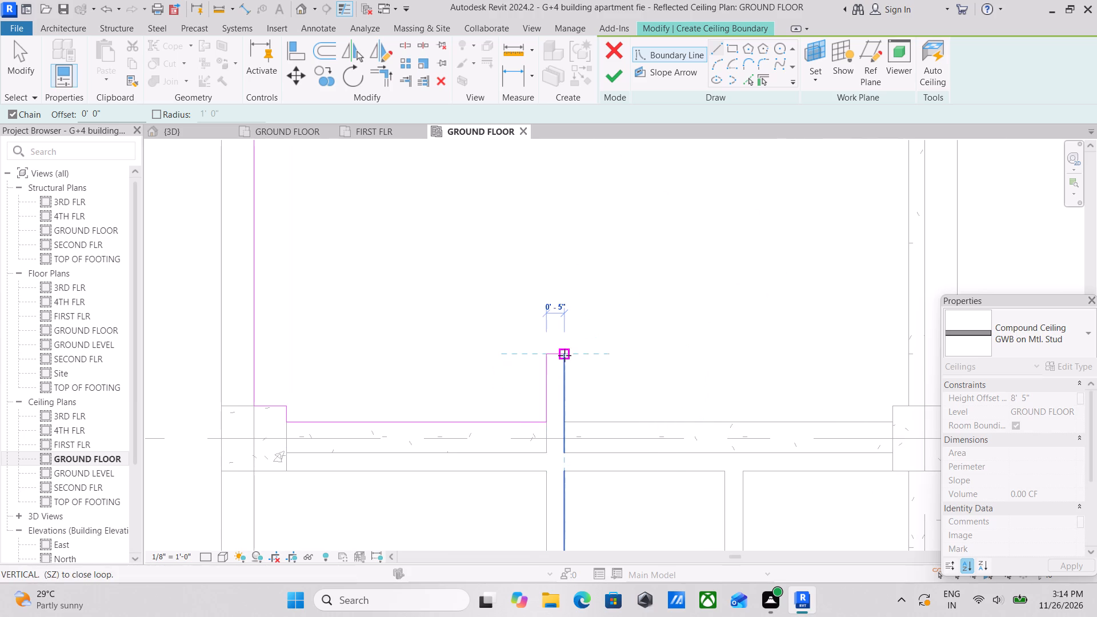
click(568, 425)
Extend the boundary about 7'-7" along the beam beyond the wall stub and around the bedroom's southeast column.
middle_drag(684, 419, 562, 411)
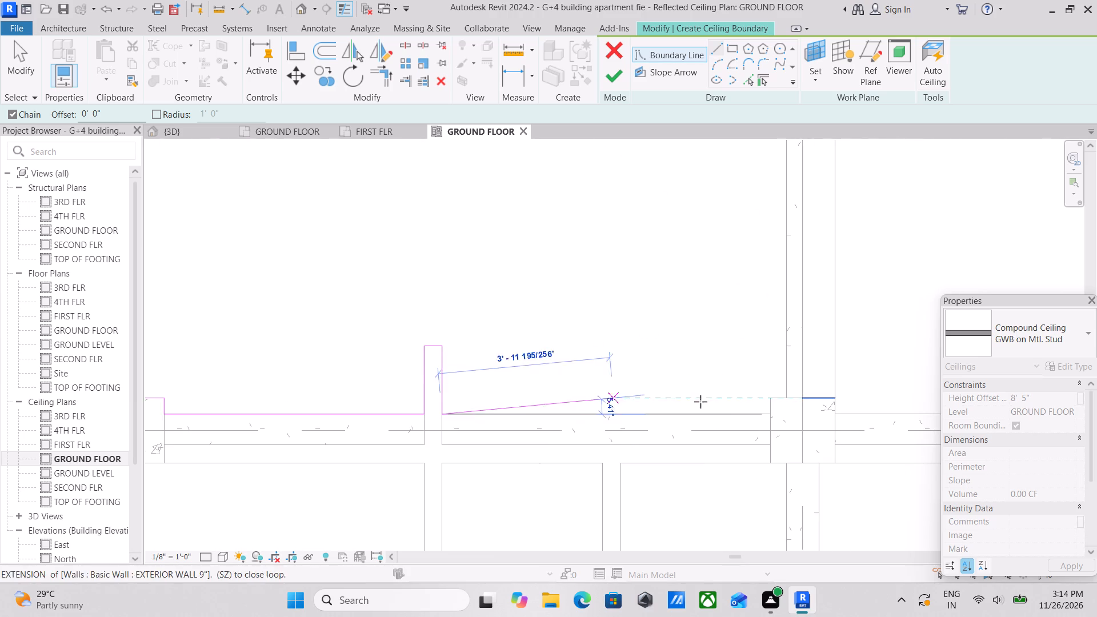
middle_drag(730, 402, 640, 403)
scroll(678, 419, down, 9)
middle_drag(678, 419, 535, 328)
scroll(535, 328, down, 3)
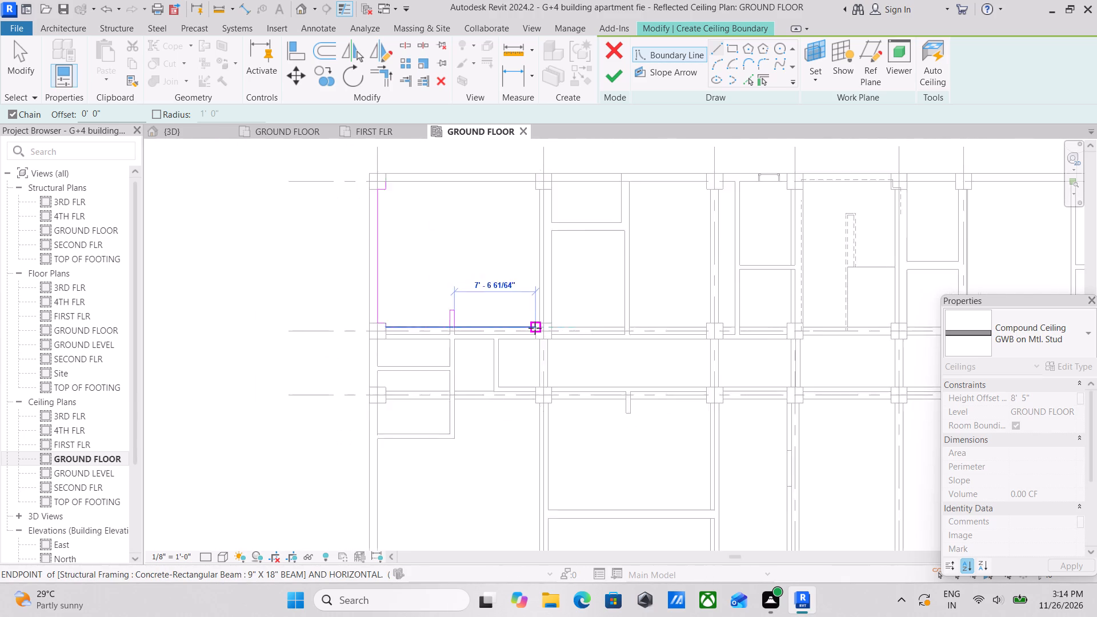
scroll(535, 328, down, 3)
scroll(535, 328, up, 8)
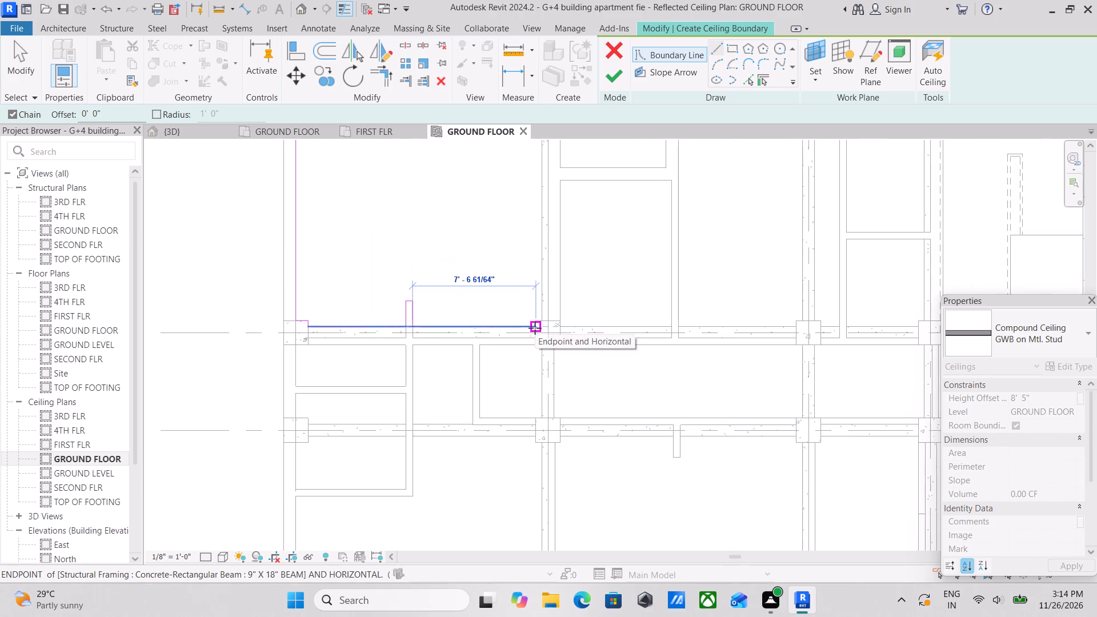
scroll(515, 326, up, 4)
click(549, 328)
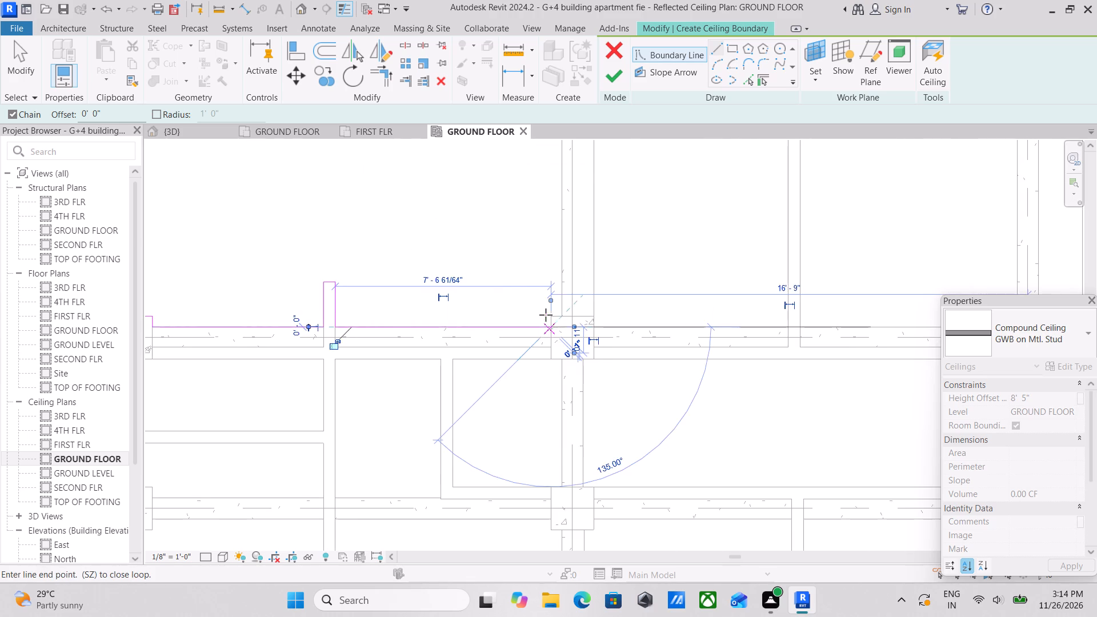
scroll(546, 315, up, 3)
click(553, 312)
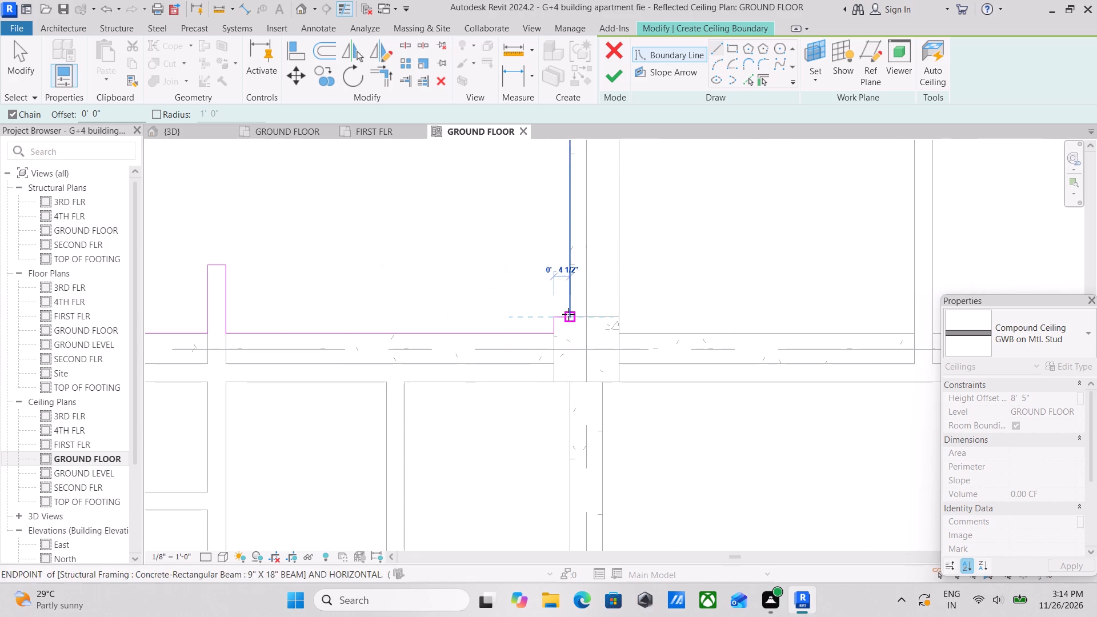
click(568, 314)
Run the boundary up the east wall, around the northeast column, and close it along grid M at the northwest column.
scroll(563, 233, down, 1)
middle_drag(563, 233, 569, 360)
scroll(565, 181, down, 1)
middle_drag(565, 181, 609, 420)
scroll(607, 331, down, 1)
middle_drag(607, 310, 621, 421)
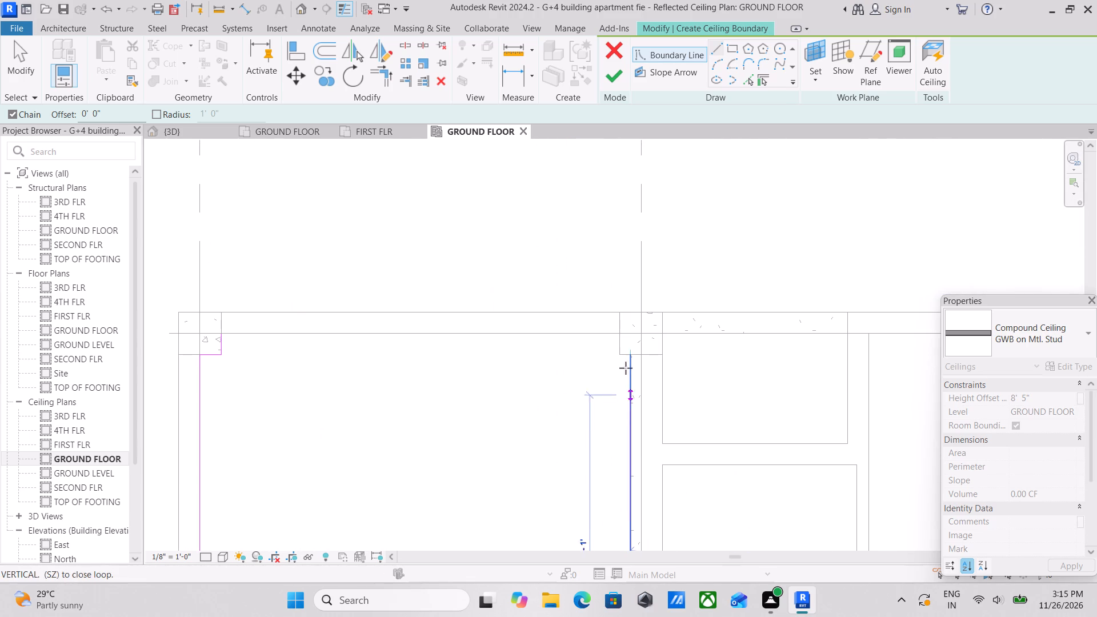
click(635, 352)
scroll(635, 352, up, 3)
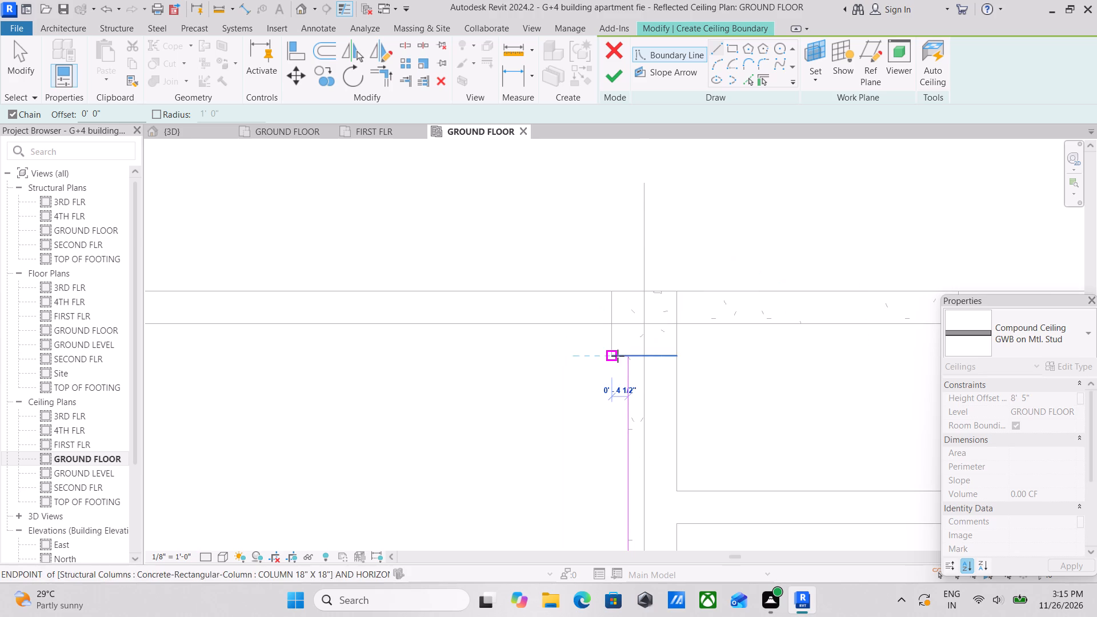
click(613, 356)
click(613, 326)
middle_drag(261, 324, 574, 323)
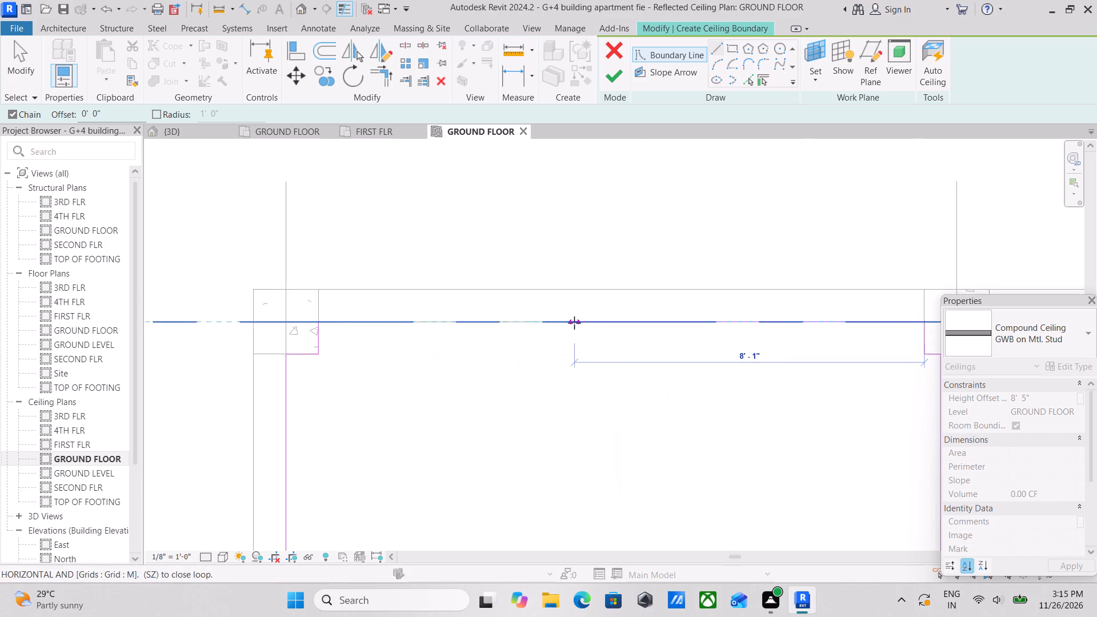
middle_drag(285, 326, 379, 334)
click(413, 326)
Finish the corner bedroom's ceiling sketch and deselect the new ceiling.
scroll(413, 326, down, 3)
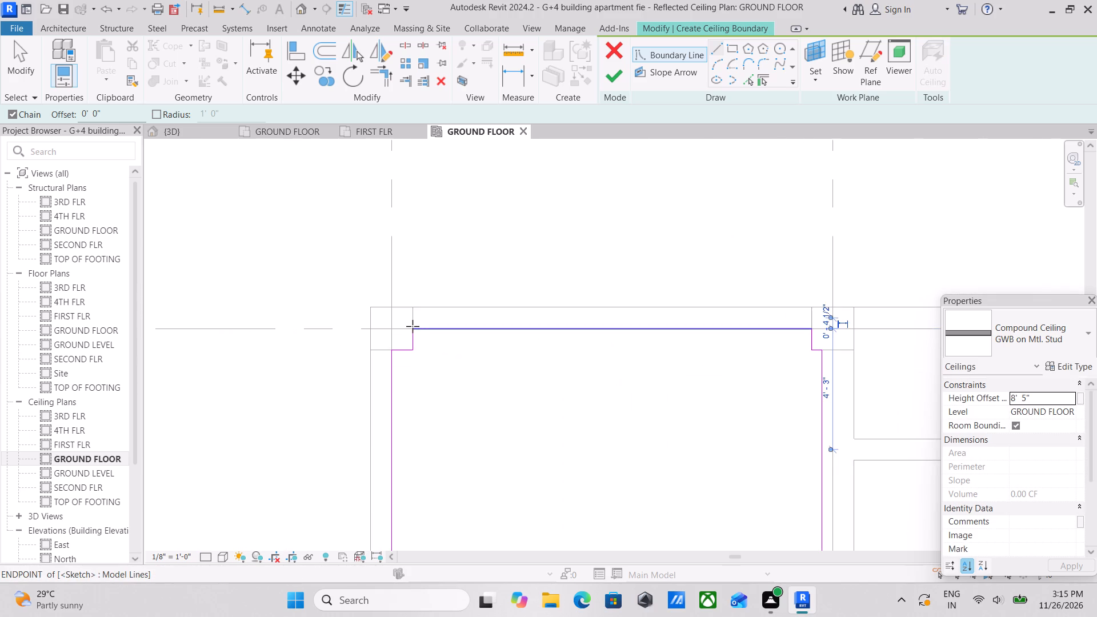
scroll(413, 326, down, 2)
middle_drag(421, 339, 454, 391)
key(Escape)
scroll(466, 377, down, 4)
middle_drag(467, 377, 439, 340)
scroll(513, 395, up, 1)
key(Escape)
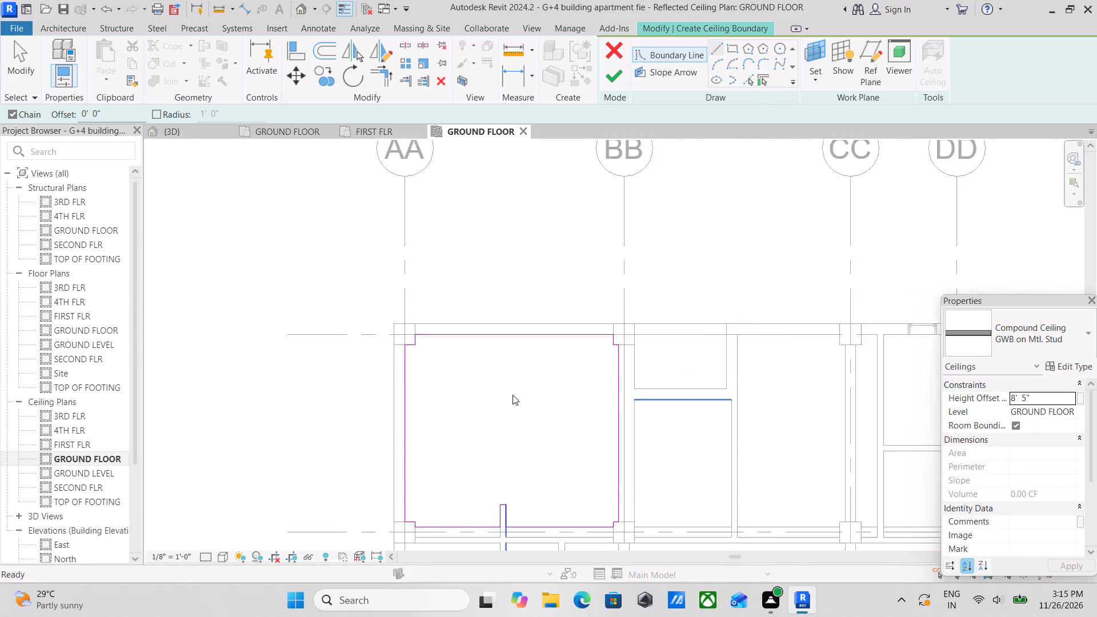
scroll(513, 395, up, 1)
middle_drag(566, 336, 540, 332)
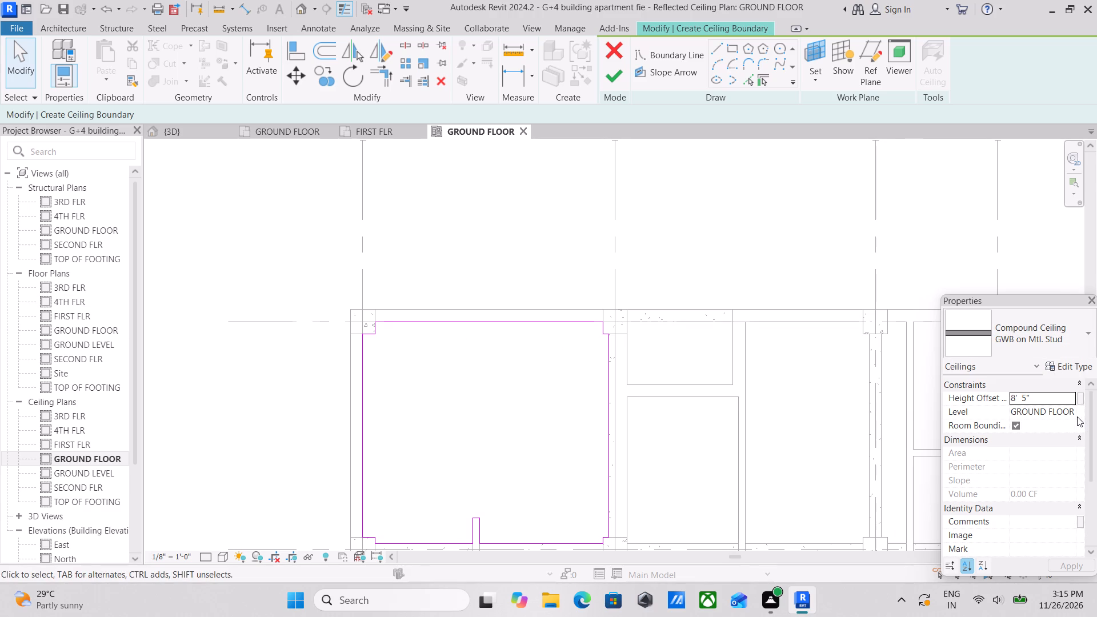
scroll(1062, 440, down, 2)
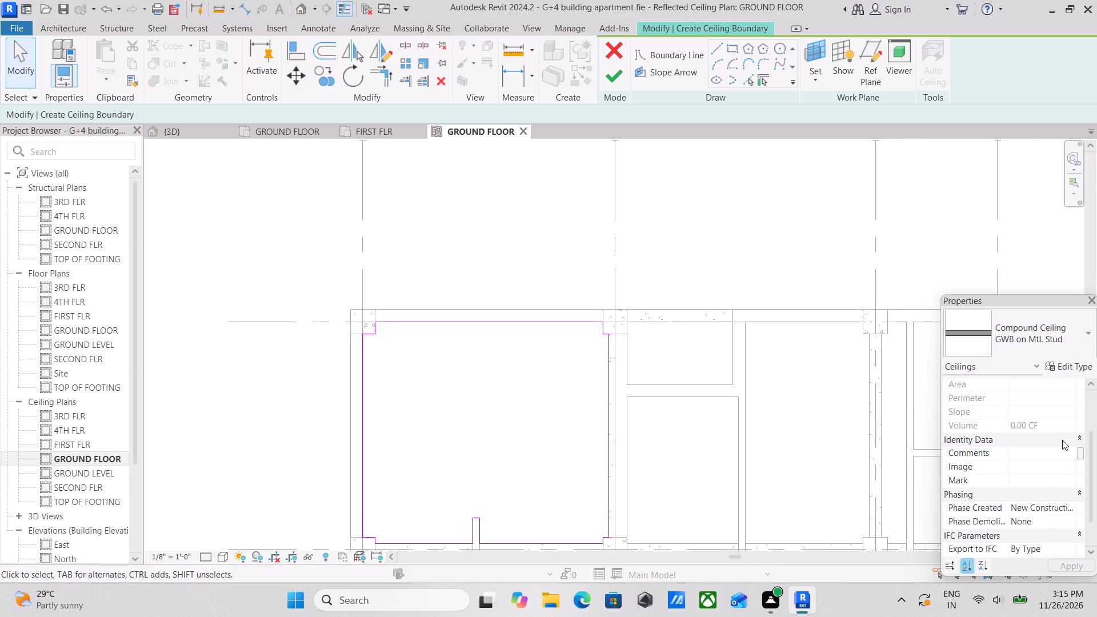
scroll(1062, 440, up, 6)
scroll(984, 390, up, 3)
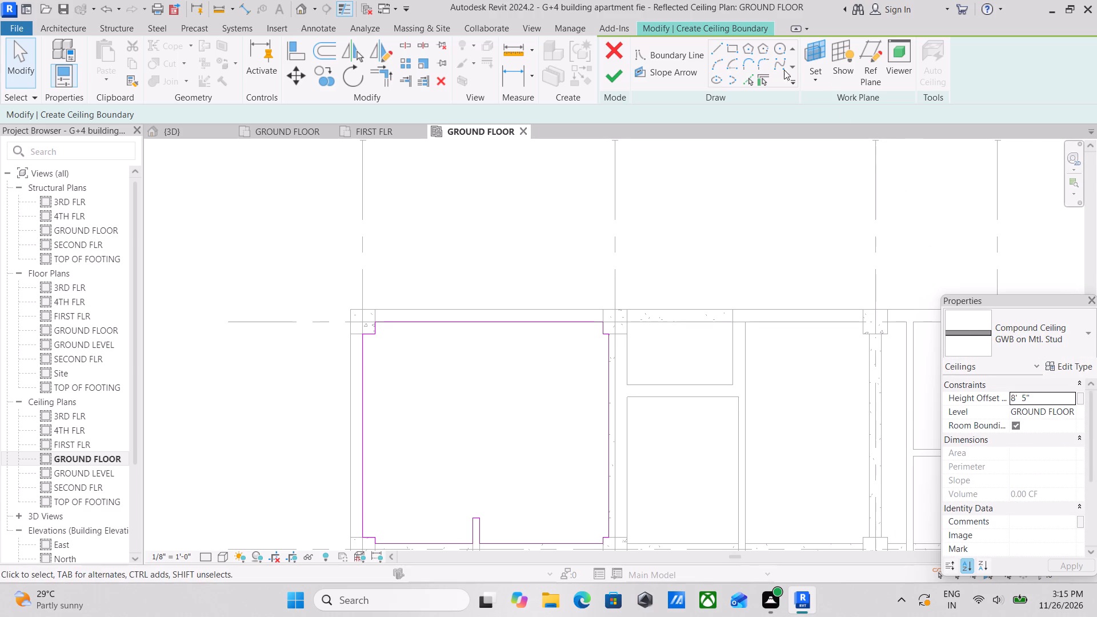
click(606, 79)
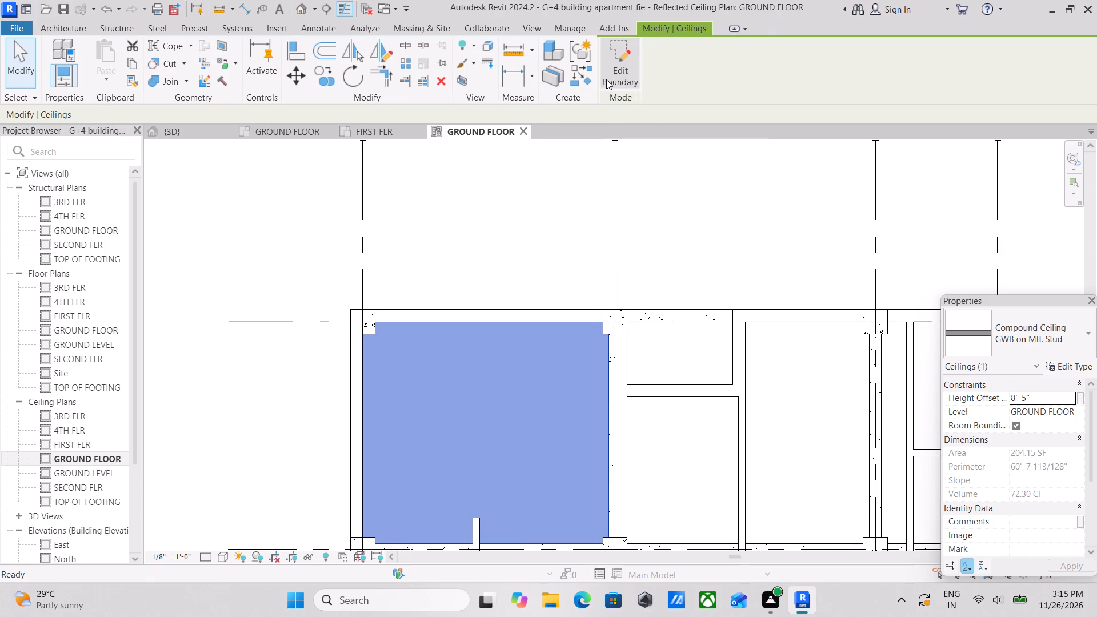
scroll(559, 359, down, 3)
middle_drag(559, 359, 638, 318)
scroll(601, 372, up, 3)
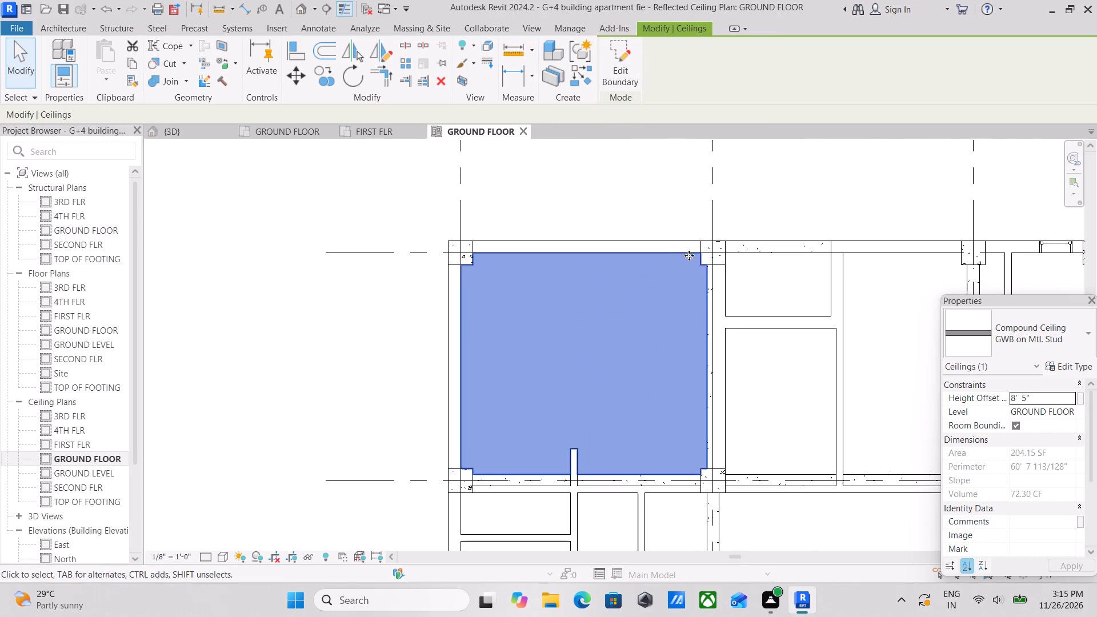
scroll(617, 310, down, 2)
scroll(607, 330, up, 2)
key(Escape)
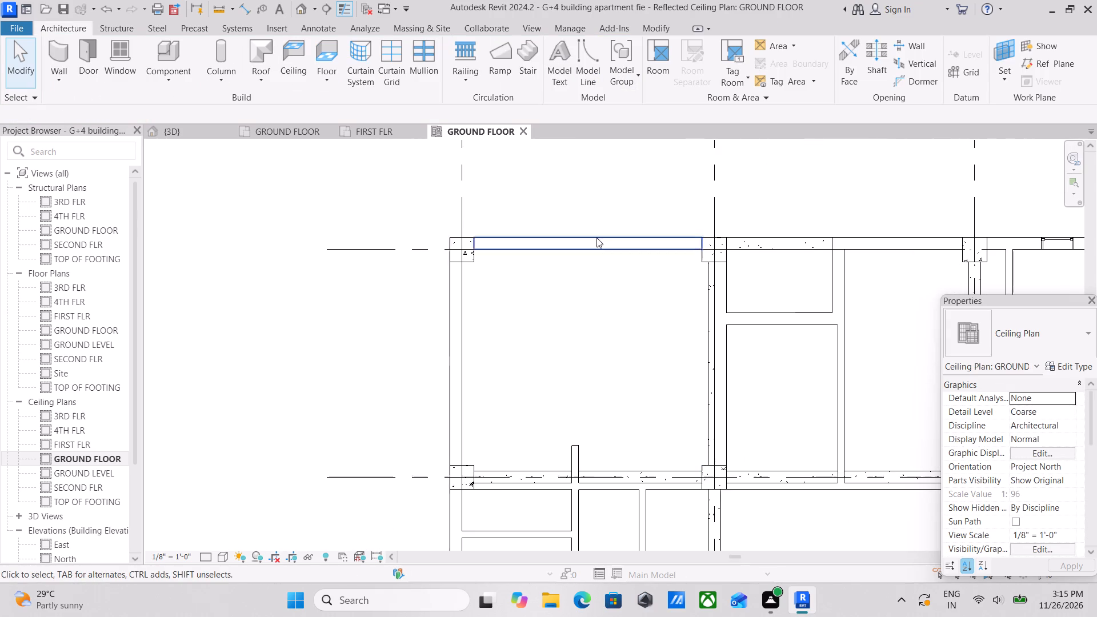
Start another sketched GWB on Mtl. Stud ceiling and set its height offset from level to 8'9".
middle_drag(547, 302, 547, 315)
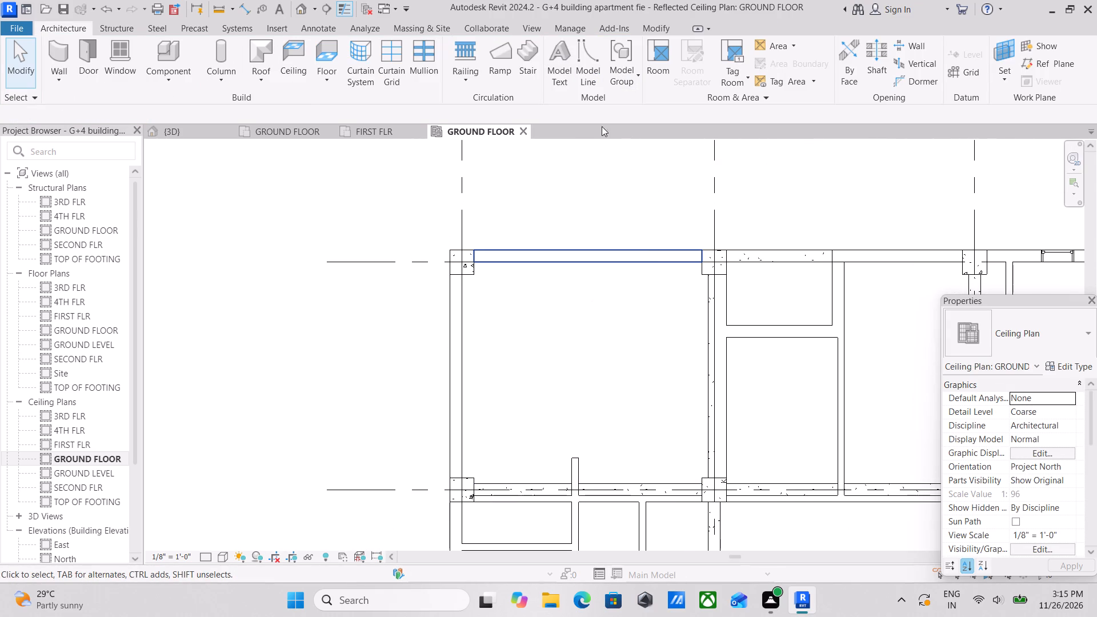
click(295, 75)
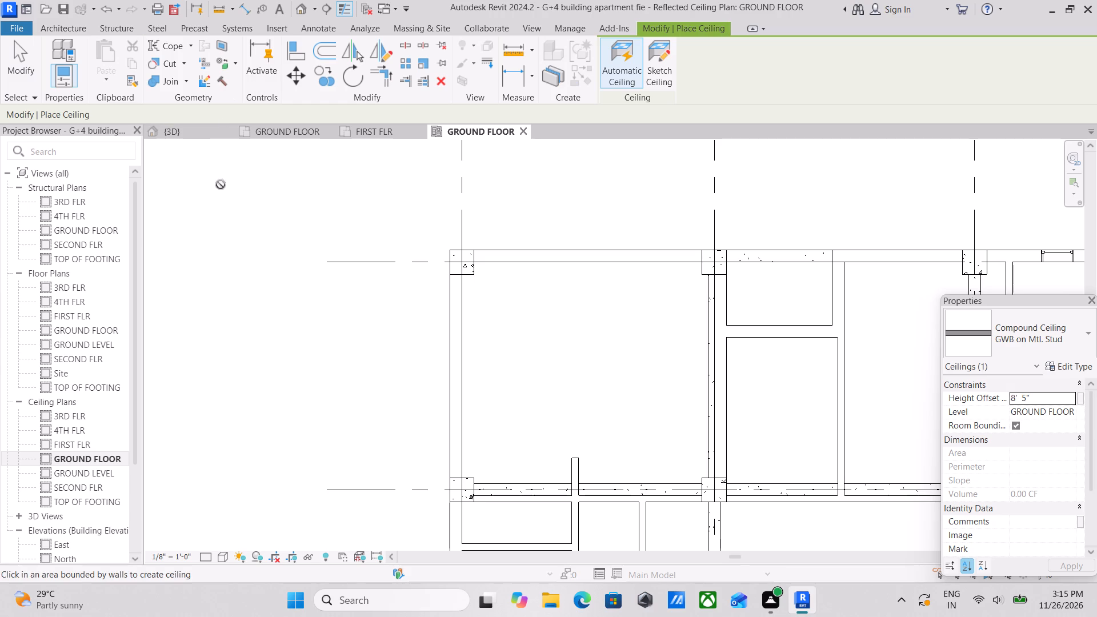
click(653, 58)
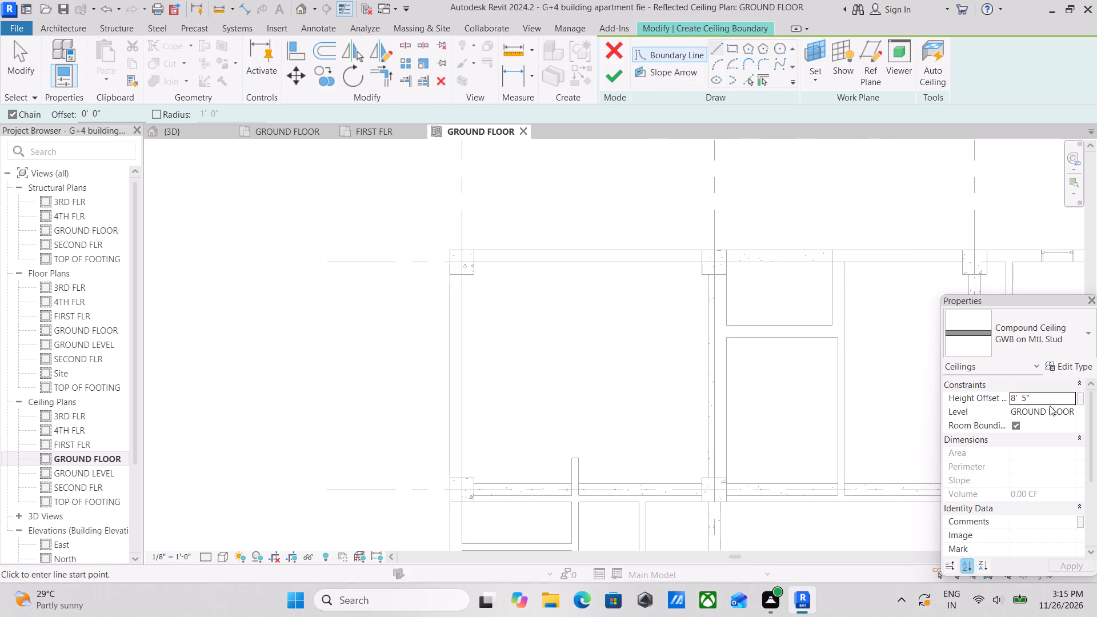
click(1044, 403)
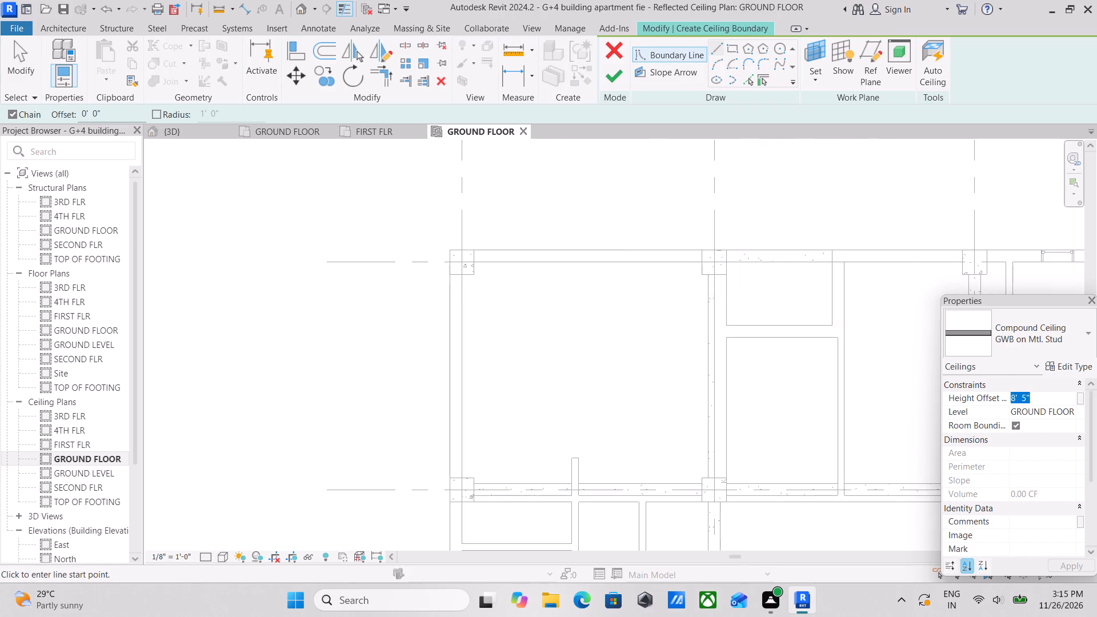
text(8')
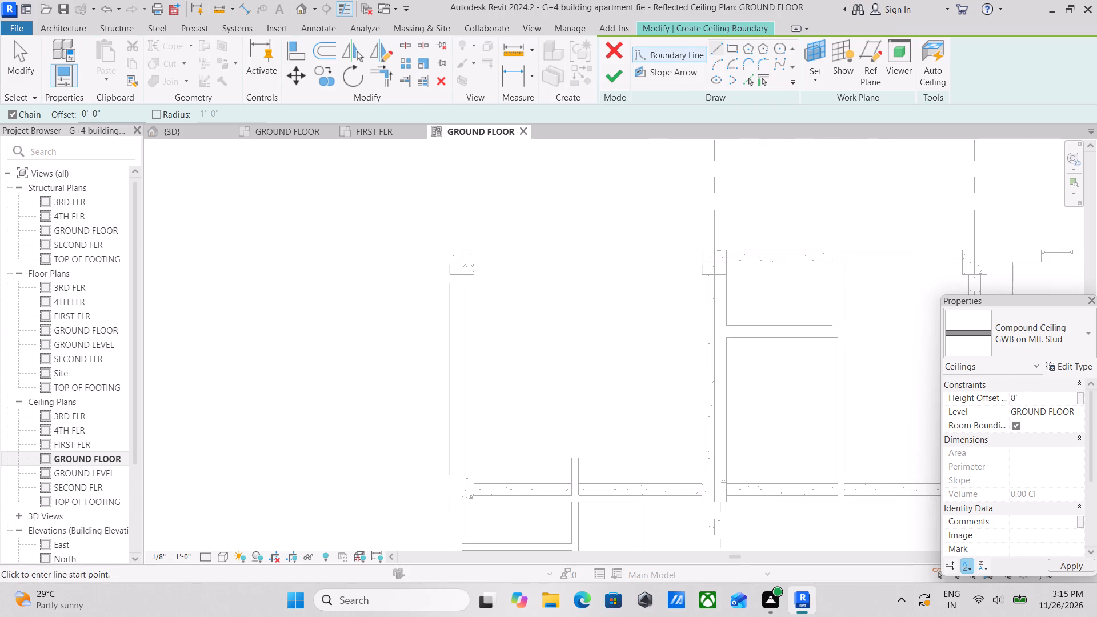
key(9)
key(shift+quotedbl)
key(Return)
Start the ceiling boundary at the northwest column, run it 12'-6" down the west wall, and turn it around the southwest column.
scroll(453, 287, up, 3)
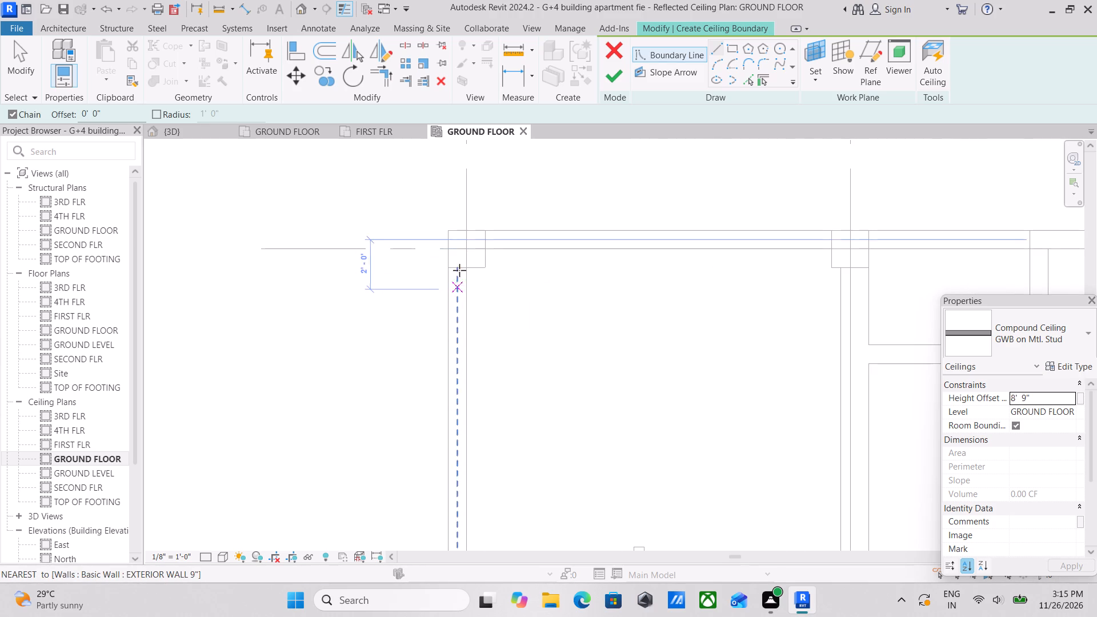
click(462, 269)
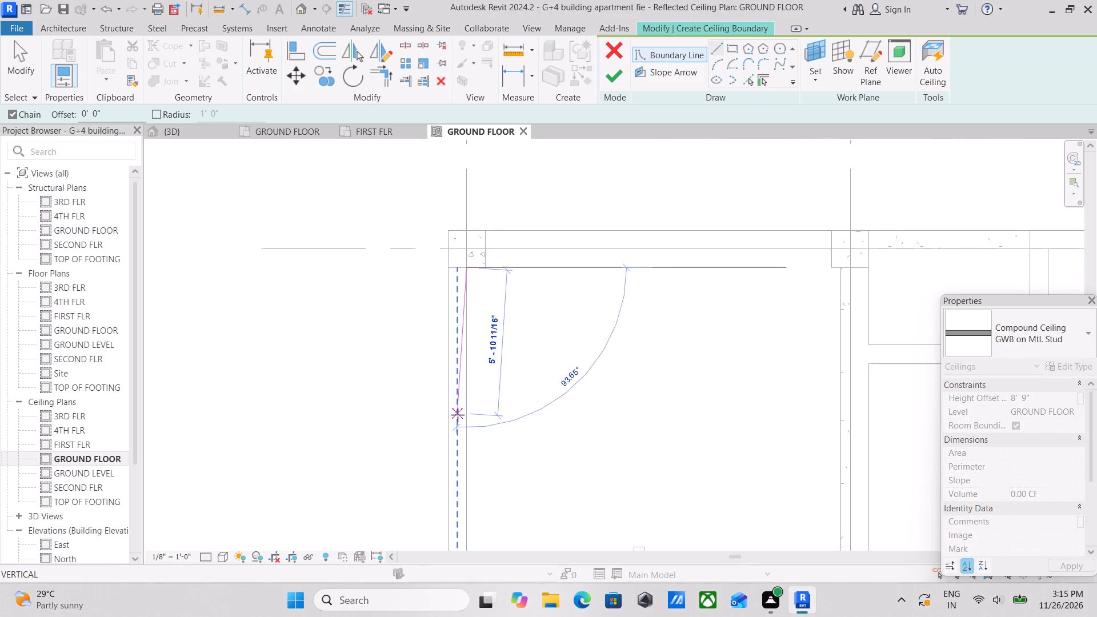
middle_drag(458, 415, 485, 209)
click(495, 371)
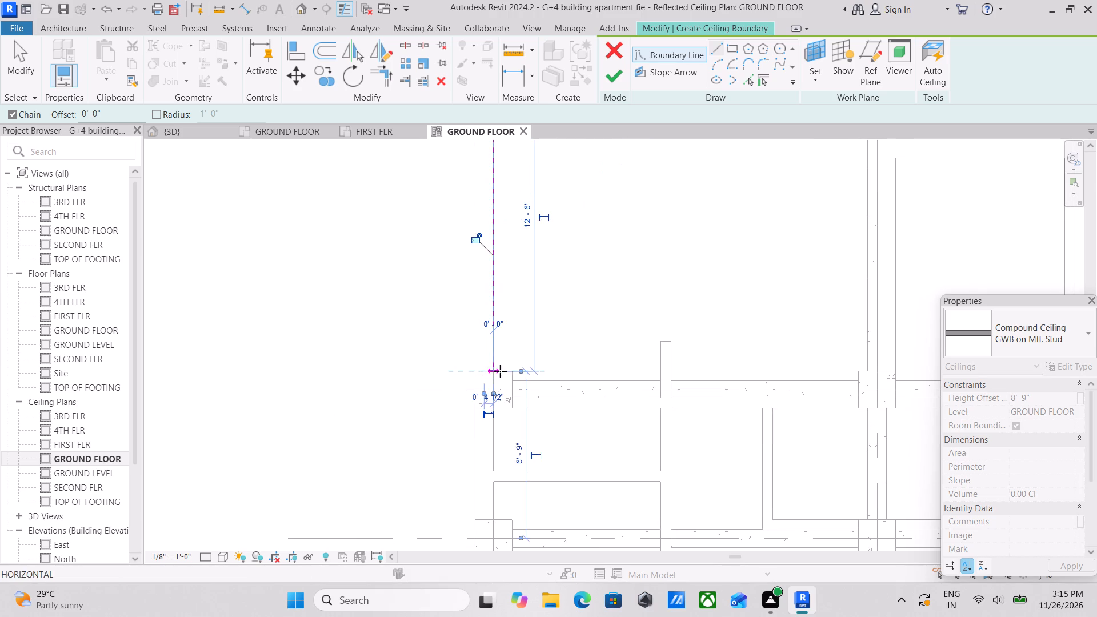
click(512, 372)
click(513, 384)
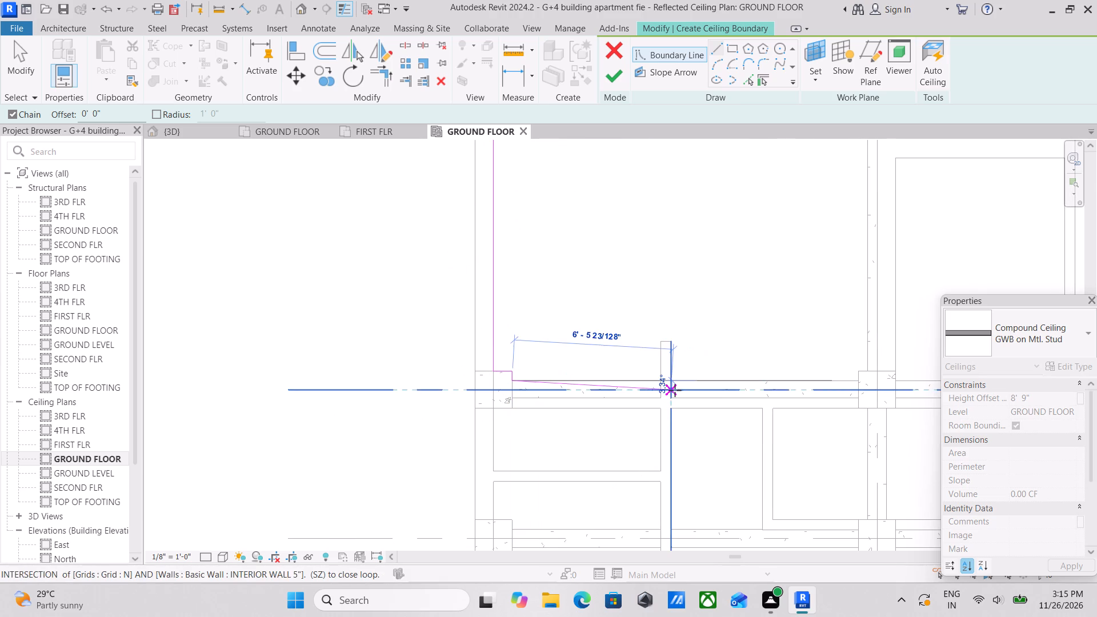
Continue the boundary along the south beam and around the three sides of the interior wall stub, about 1'-7" deep.
scroll(649, 382, up, 1)
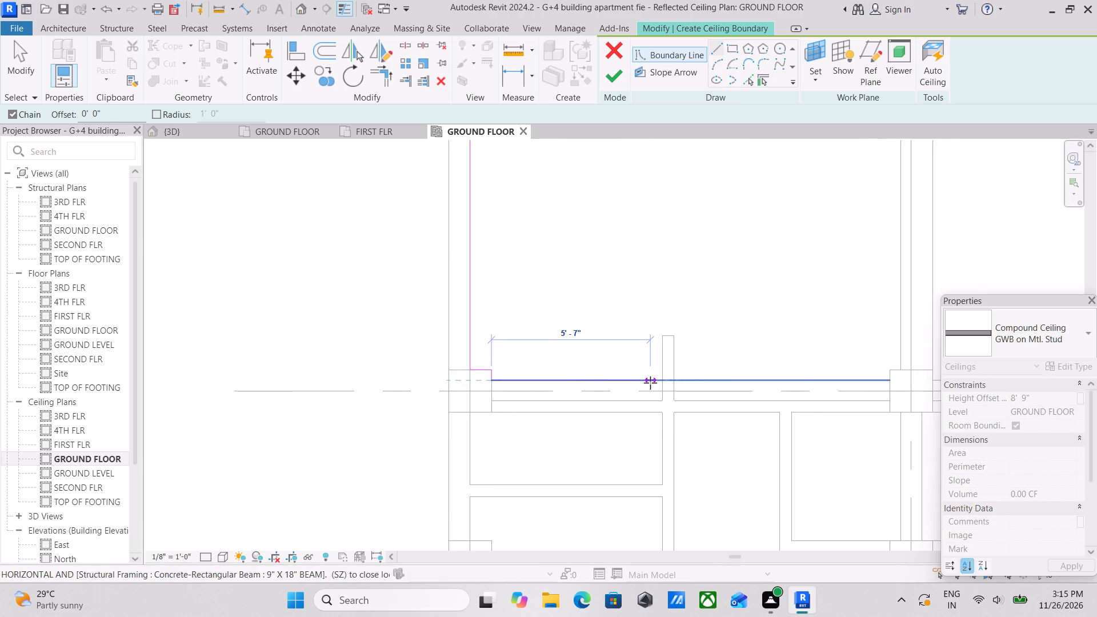
scroll(650, 383, up, 1)
click(665, 383)
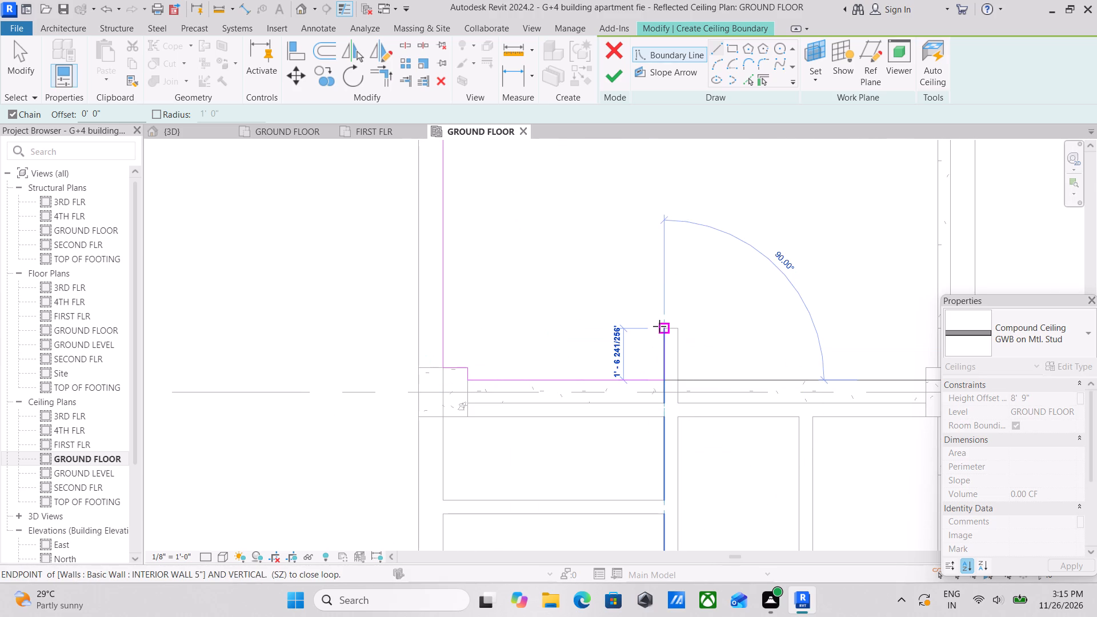
click(659, 326)
click(675, 331)
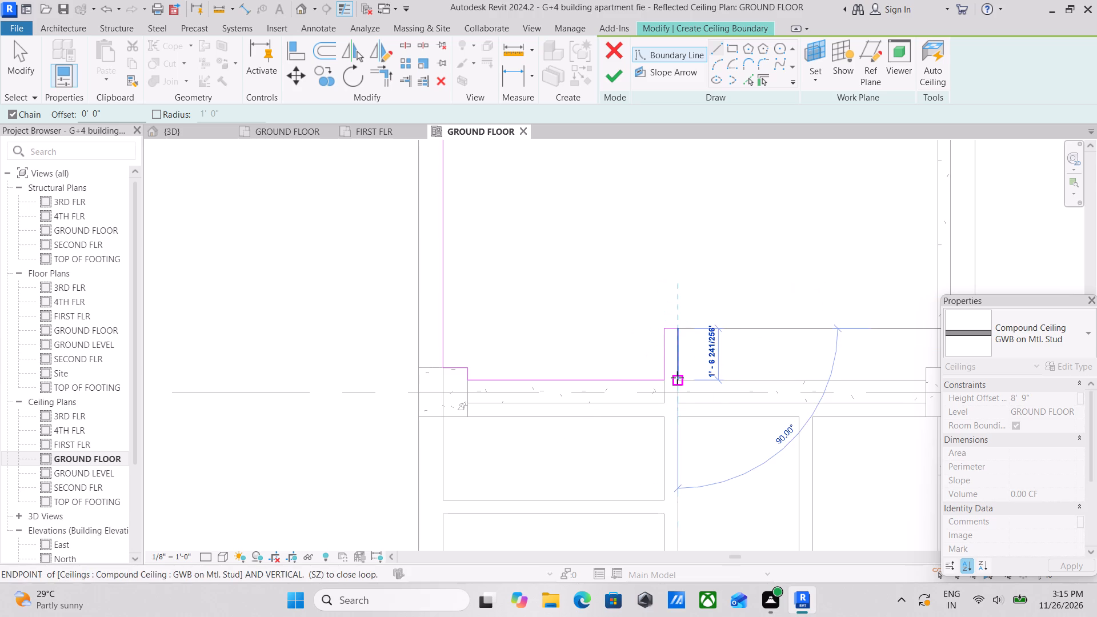
click(677, 378)
Extend the boundary along the south beam from the wall stub and around the southeast column to the east wall line.
middle_drag(790, 378, 690, 365)
middle_drag(783, 364, 754, 367)
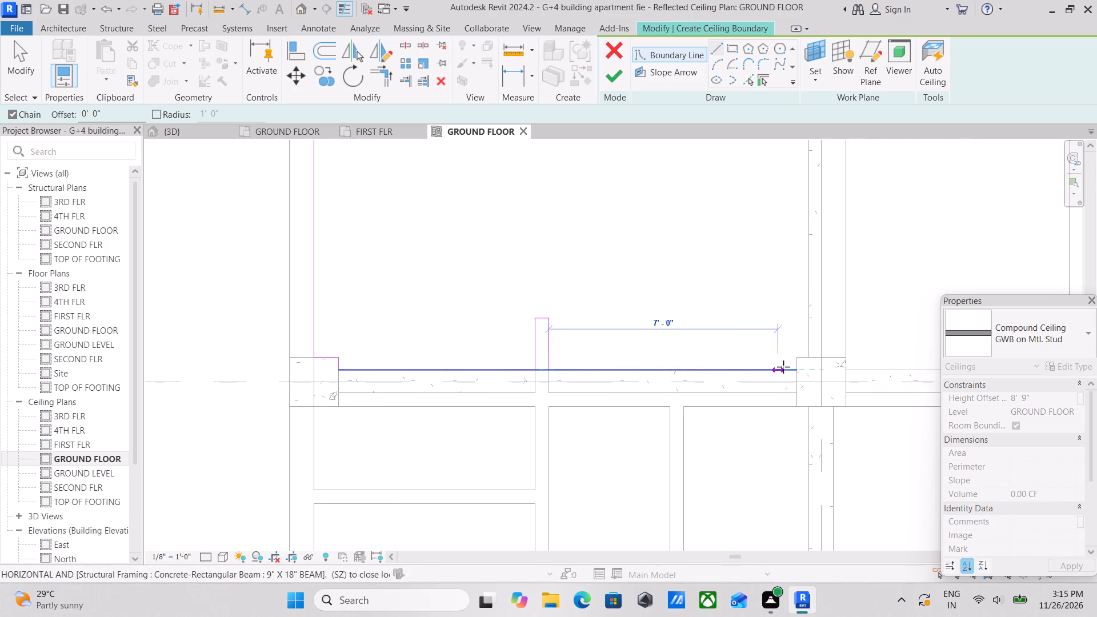
click(796, 370)
click(796, 358)
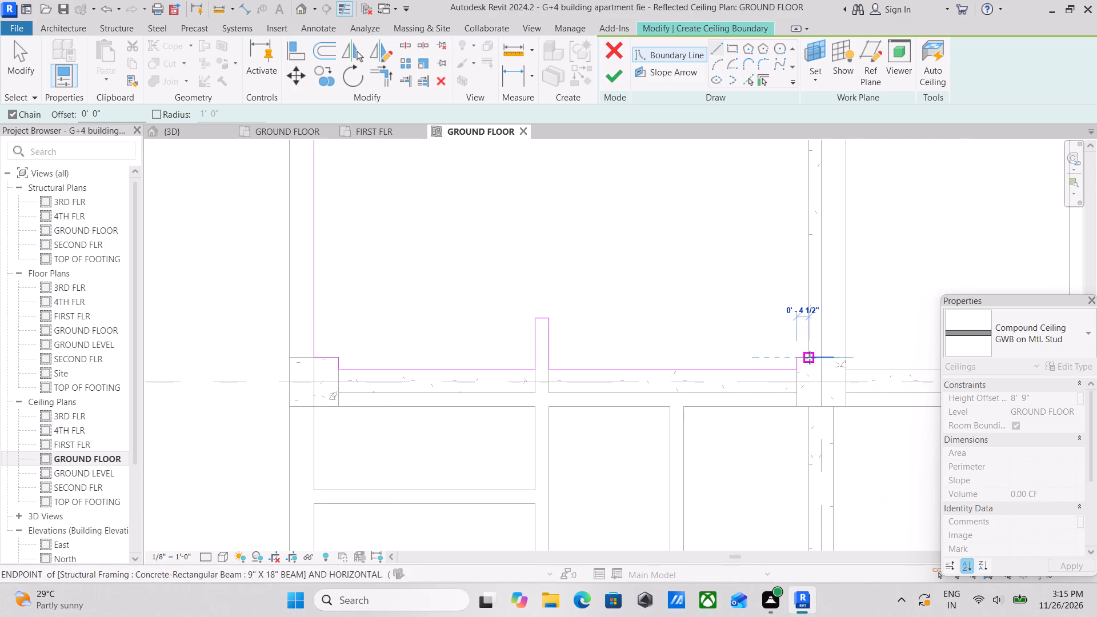
click(810, 358)
Run the boundary up the east wall, around the northeast column, 14'-0" along the north grid line, and close it around the northwest column.
scroll(784, 236, down, 1)
middle_drag(784, 236, 822, 436)
scroll(819, 393, up, 1)
middle_drag(806, 230, 861, 408)
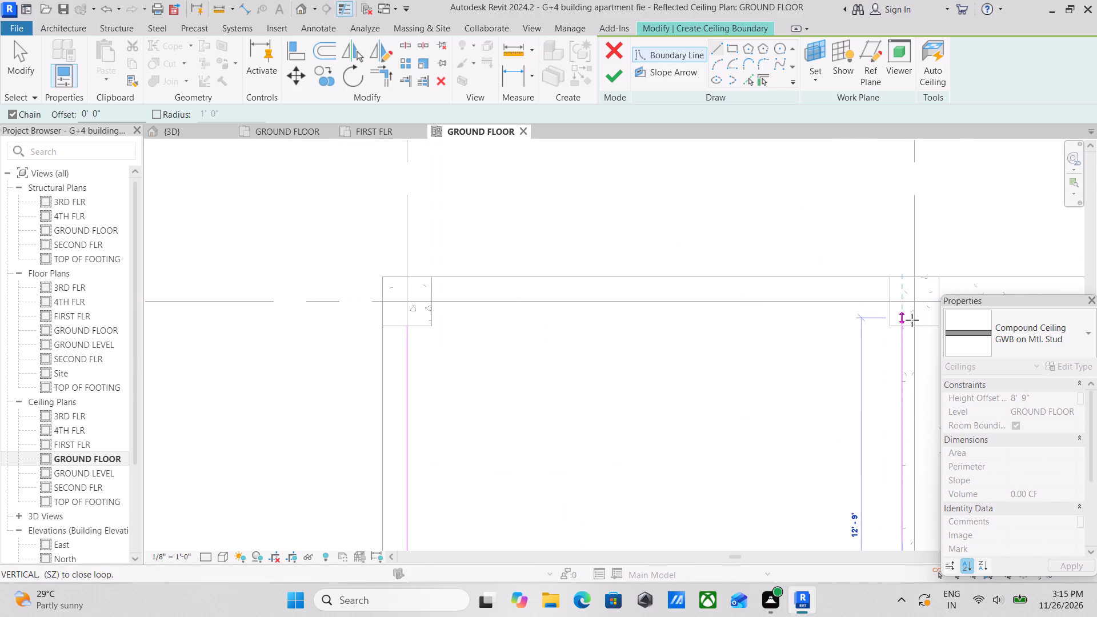
click(906, 327)
click(893, 327)
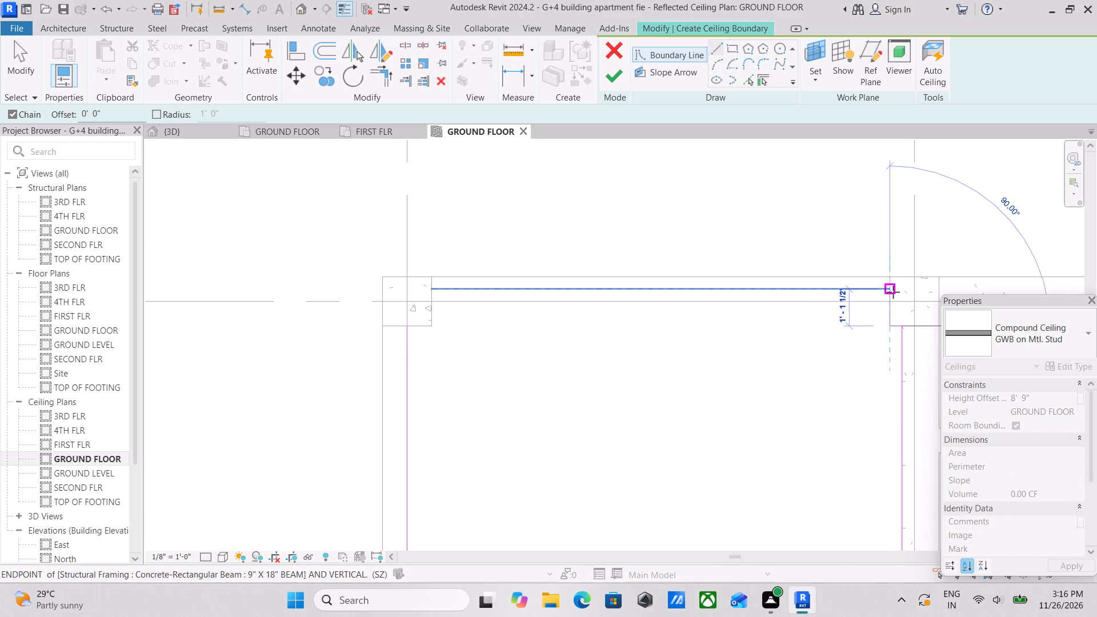
click(893, 300)
middle_drag(485, 300, 615, 312)
click(563, 312)
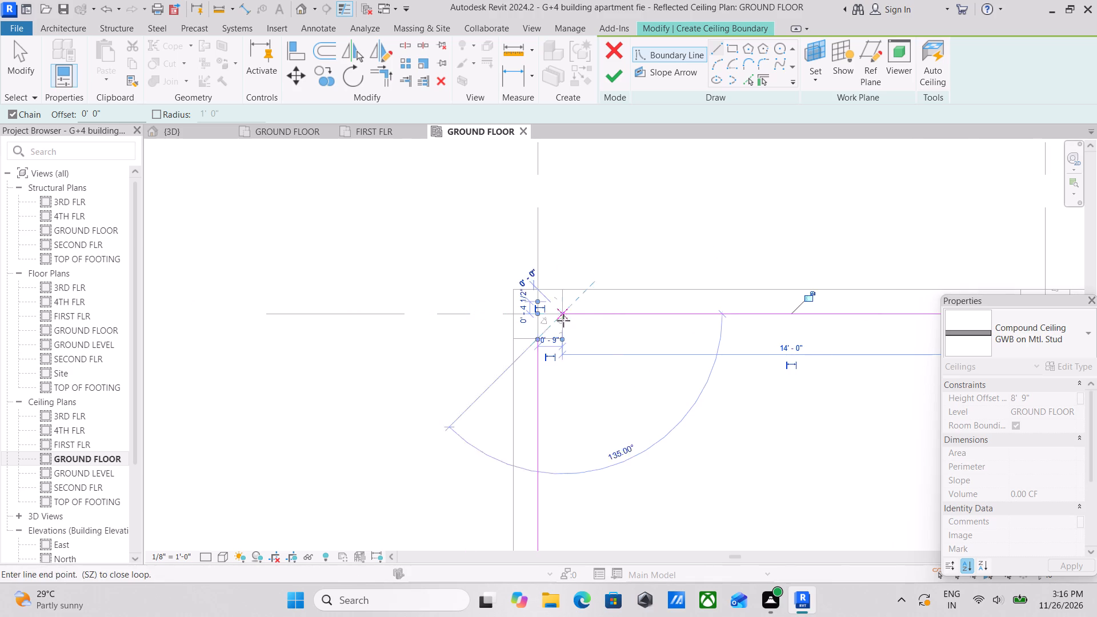
click(563, 343)
click(538, 343)
scroll(538, 343, down, 3)
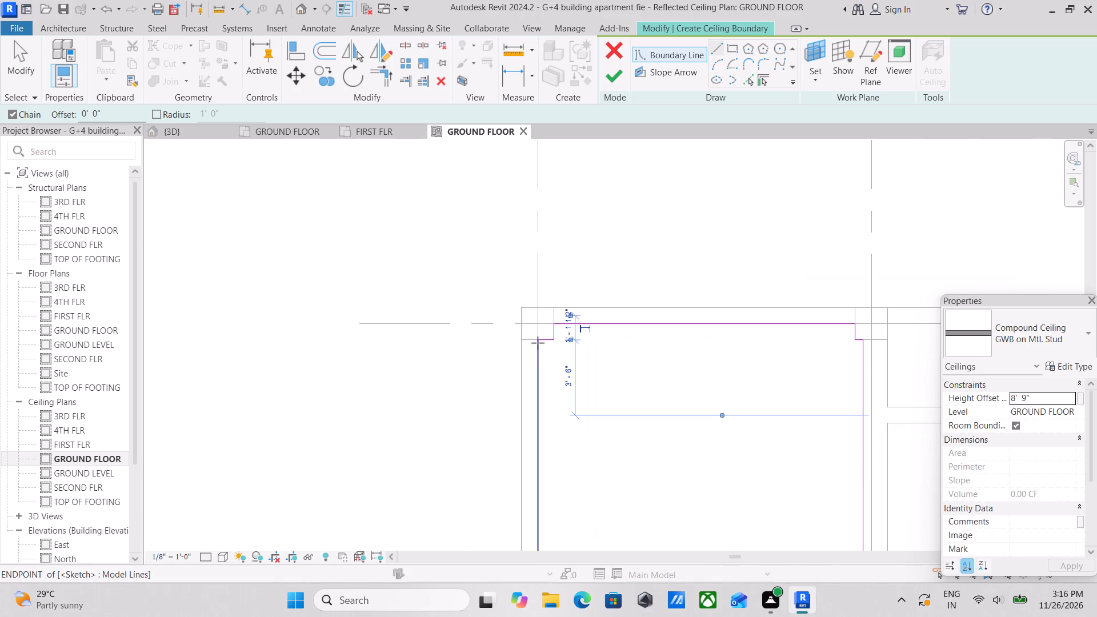
key(Escape)
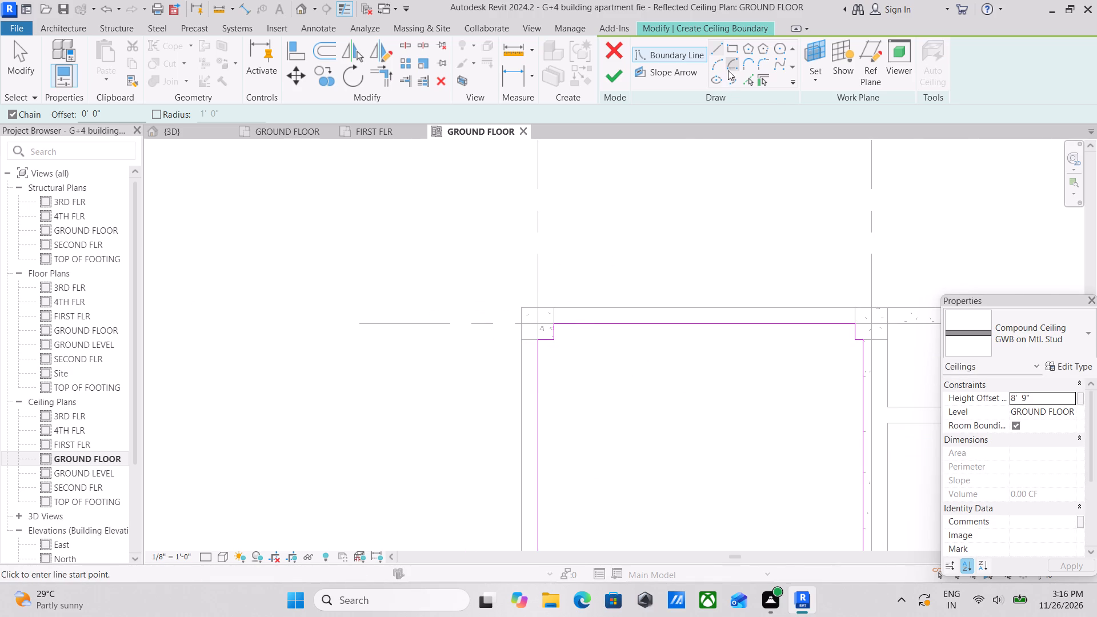
Switch the boundary drawing method to Pick Lines.
click(746, 77)
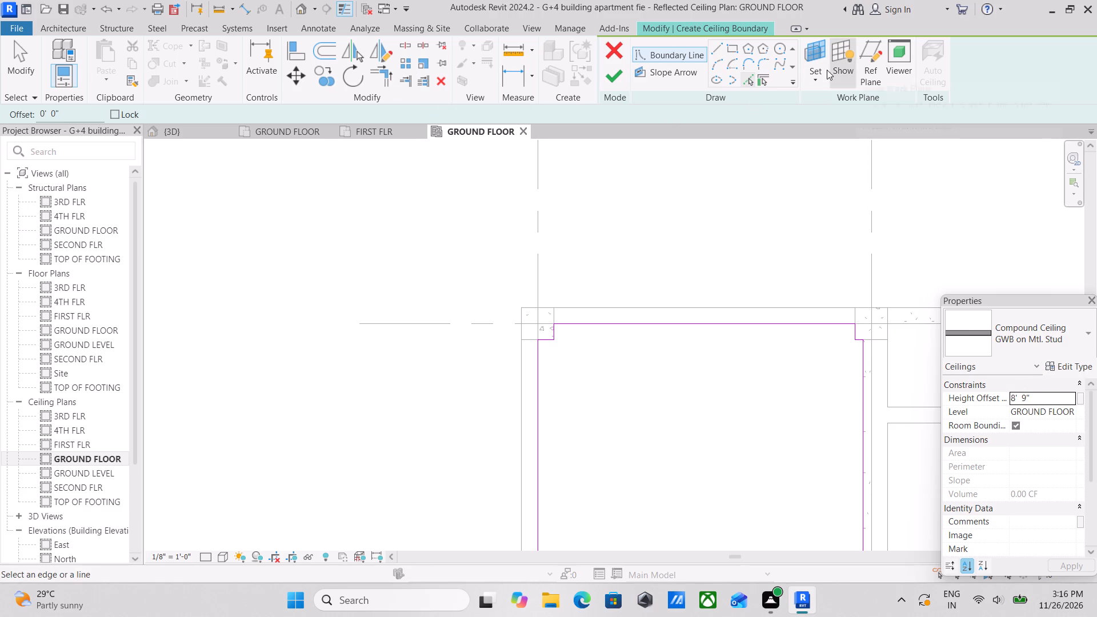
click(751, 85)
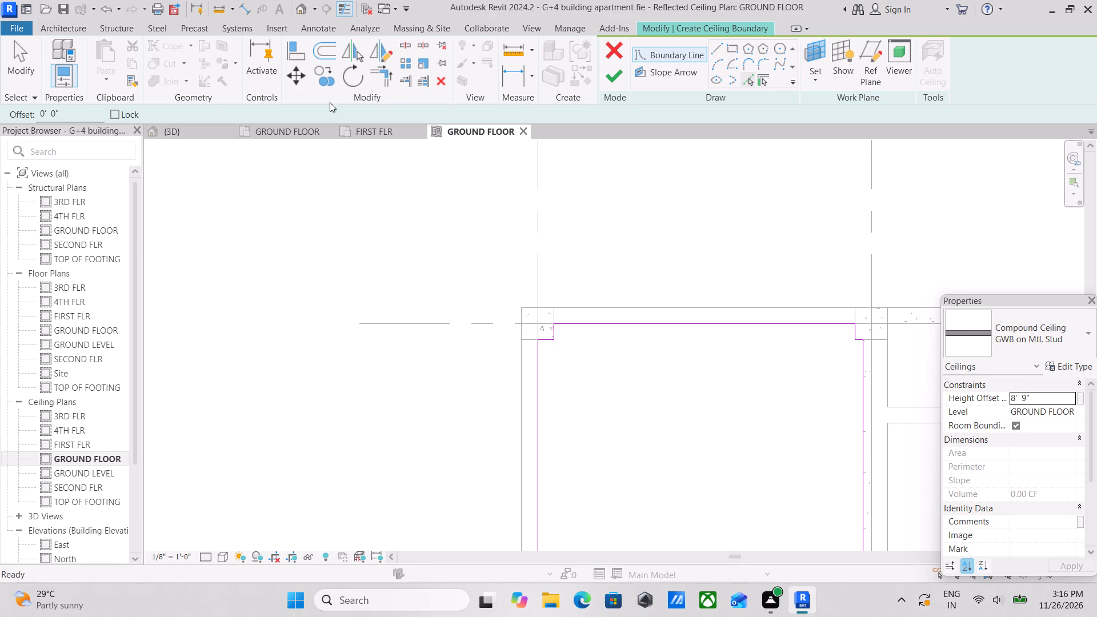
click(747, 79)
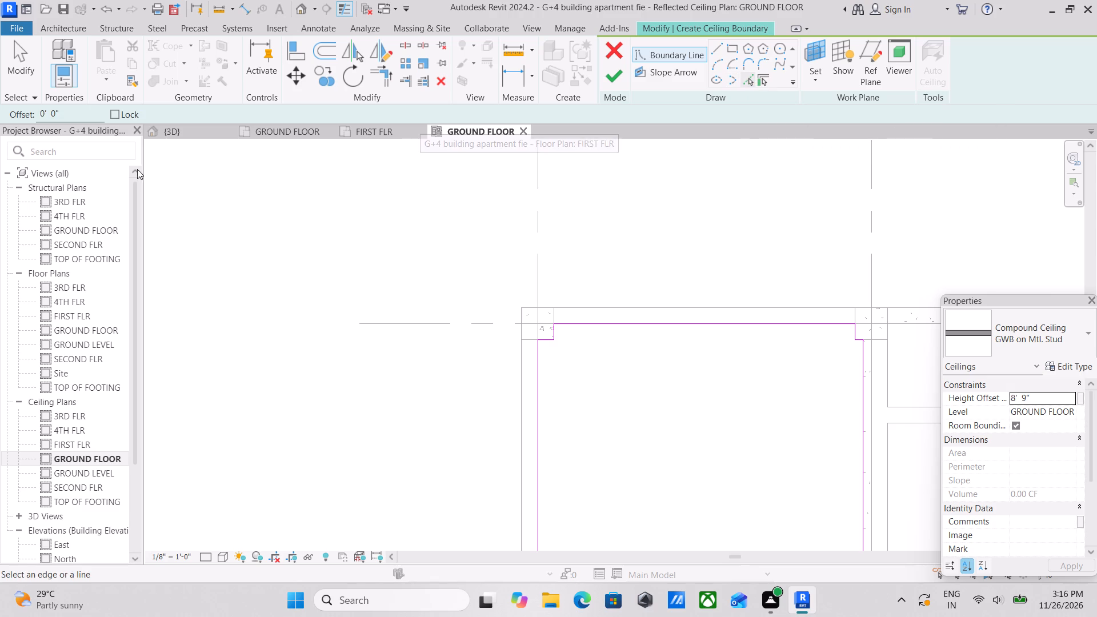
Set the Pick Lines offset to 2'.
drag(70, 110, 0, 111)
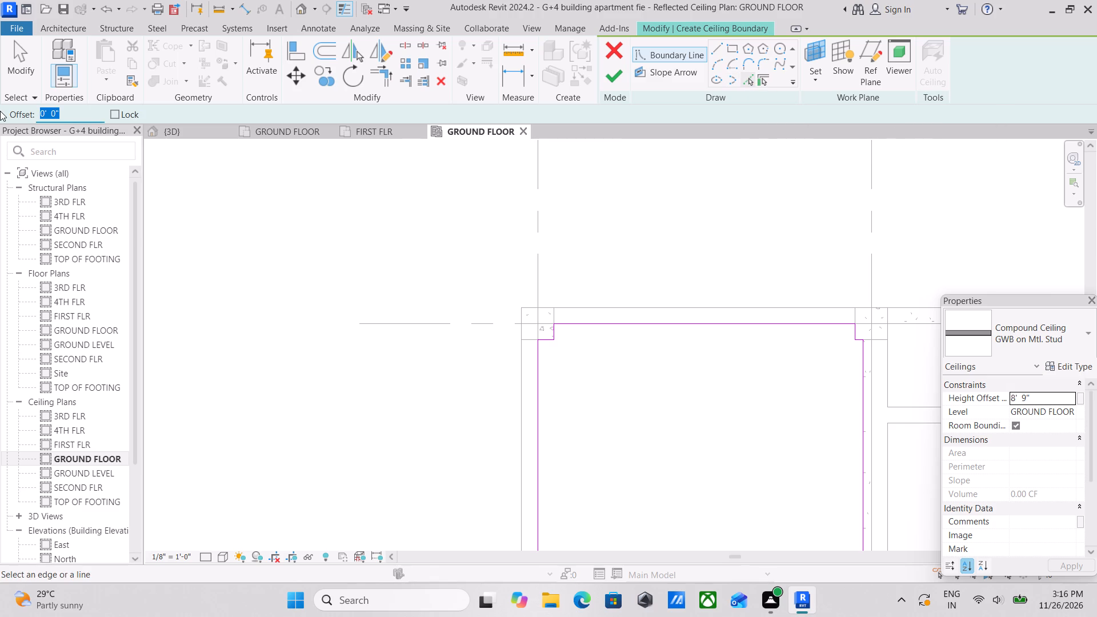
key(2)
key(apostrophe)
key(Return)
Set the Pick Lines offset to 1' and create inward offset lines from the west, north, east and south boundary edges.
drag(63, 114, 1, 114)
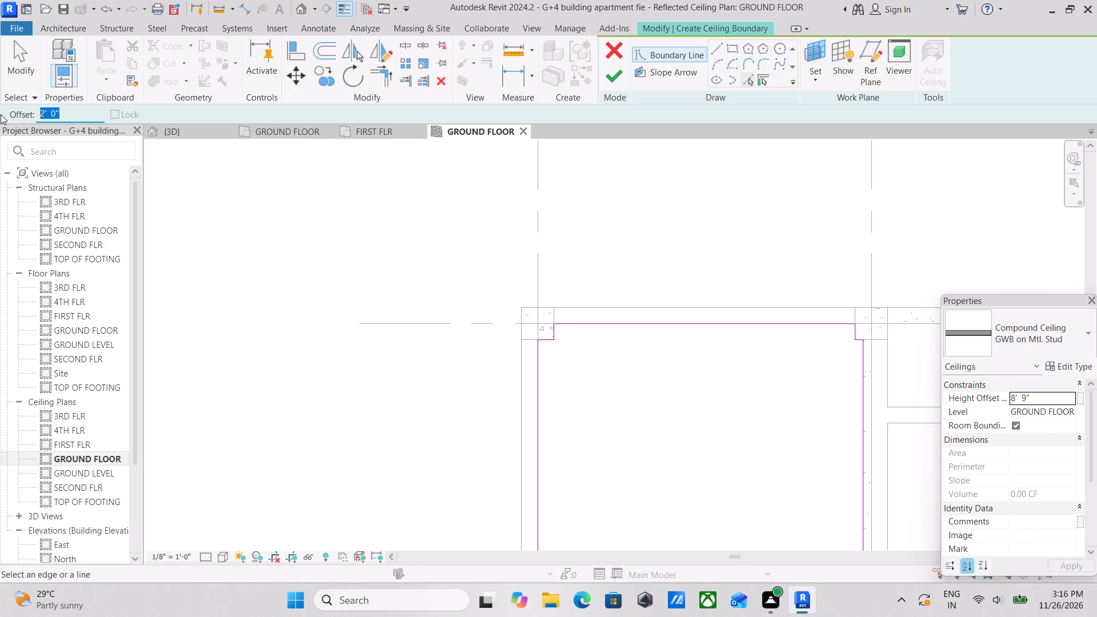
text(1')
key(Return)
click(541, 420)
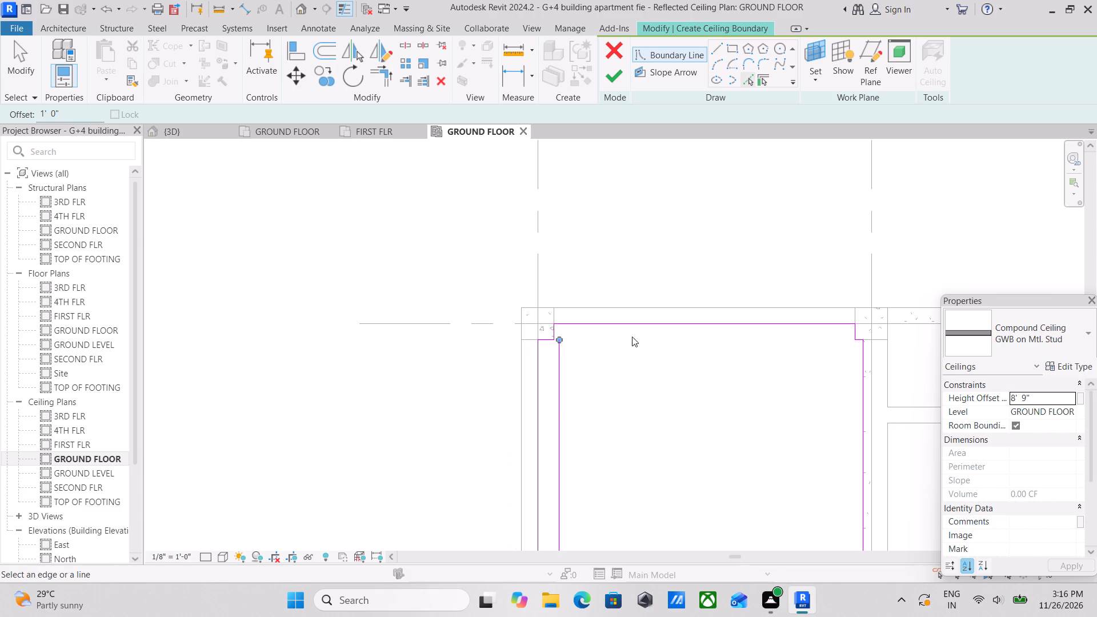
click(639, 328)
middle_drag(681, 368, 547, 278)
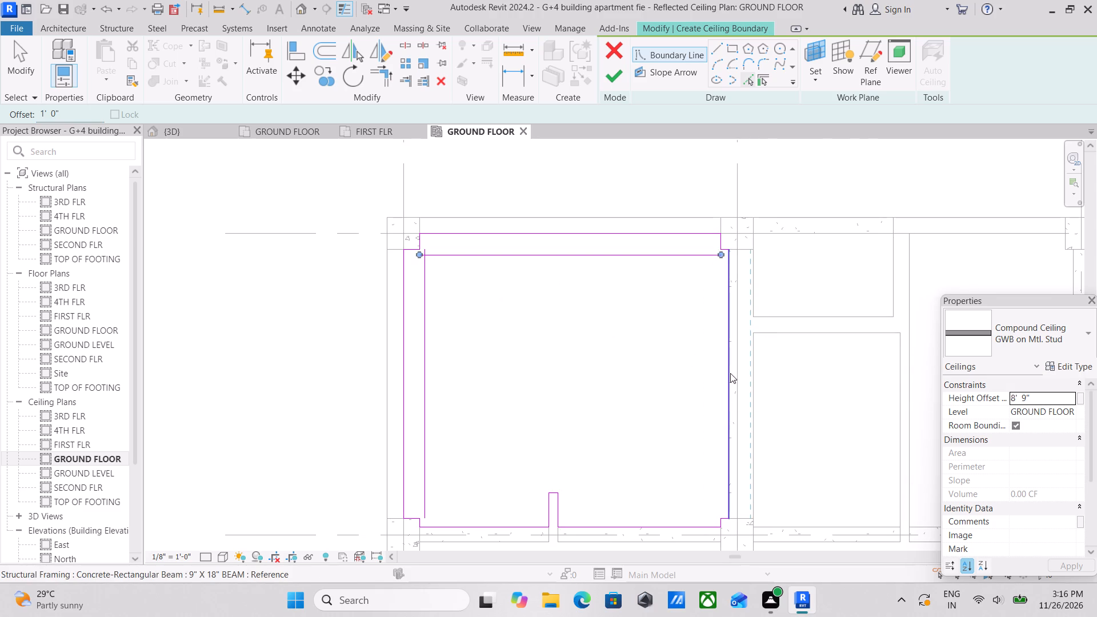
click(727, 375)
middle_drag(687, 374, 691, 243)
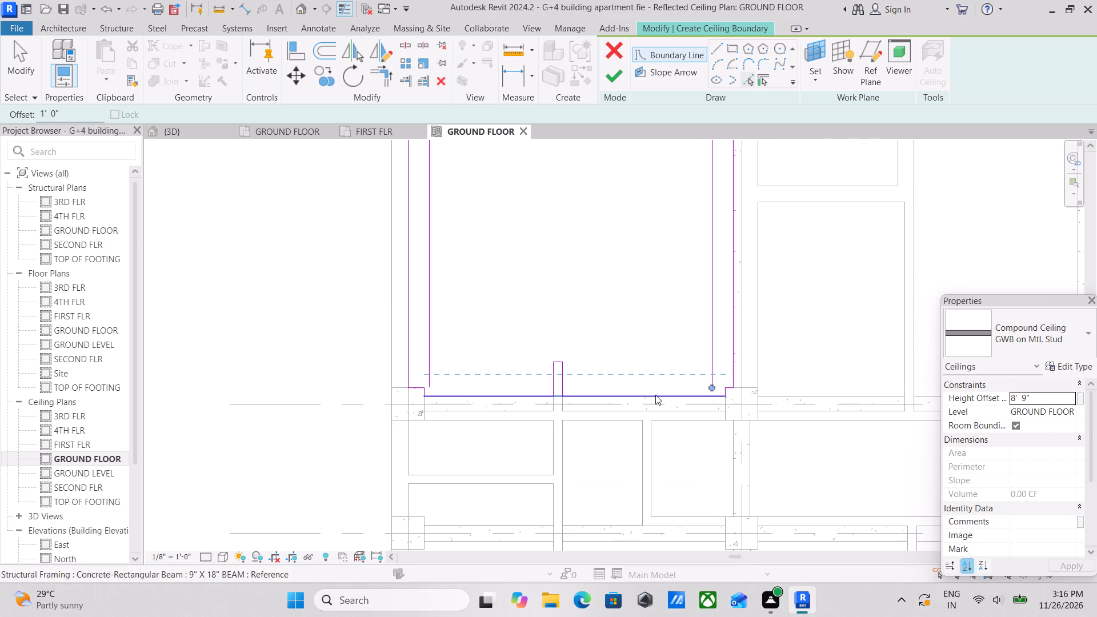
click(655, 395)
middle_drag(646, 381, 686, 391)
middle_drag(610, 311, 694, 413)
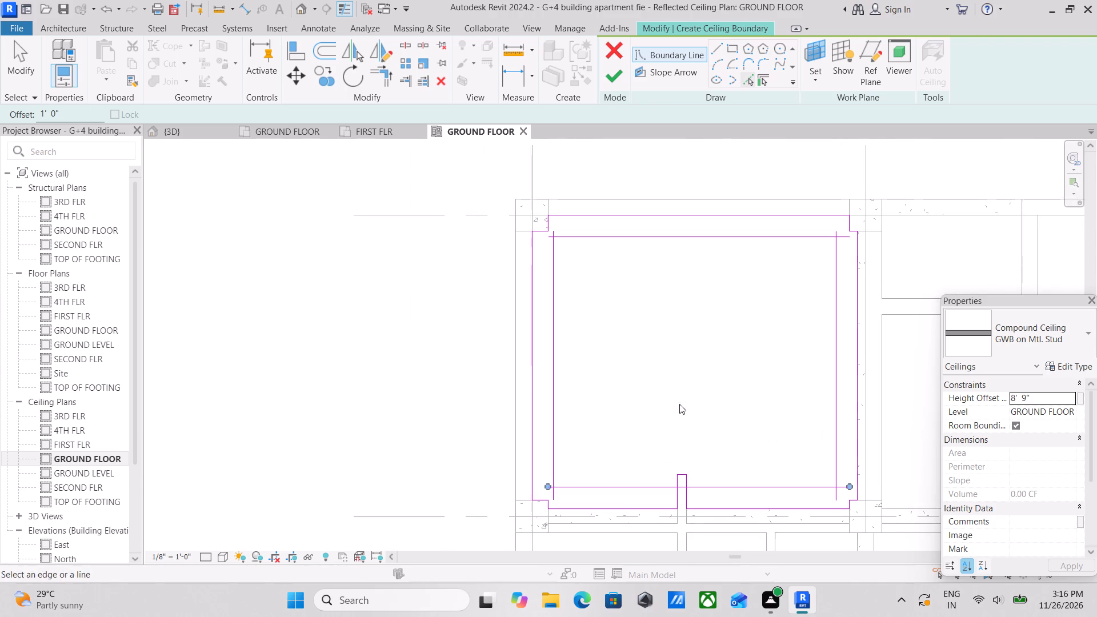
middle_drag(656, 374, 707, 483)
Trim the inner offset lines to clean corners at the northwest and northeast.
key(Escape)
key(Escape)
text(TR)
click(608, 377)
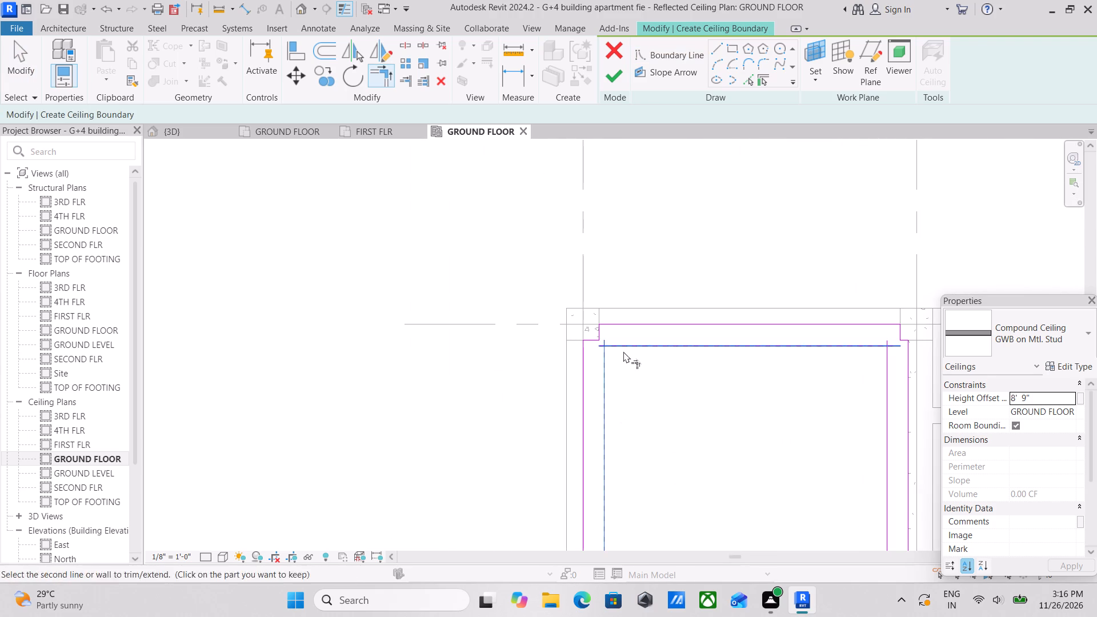
click(628, 342)
middle_drag(701, 375, 563, 364)
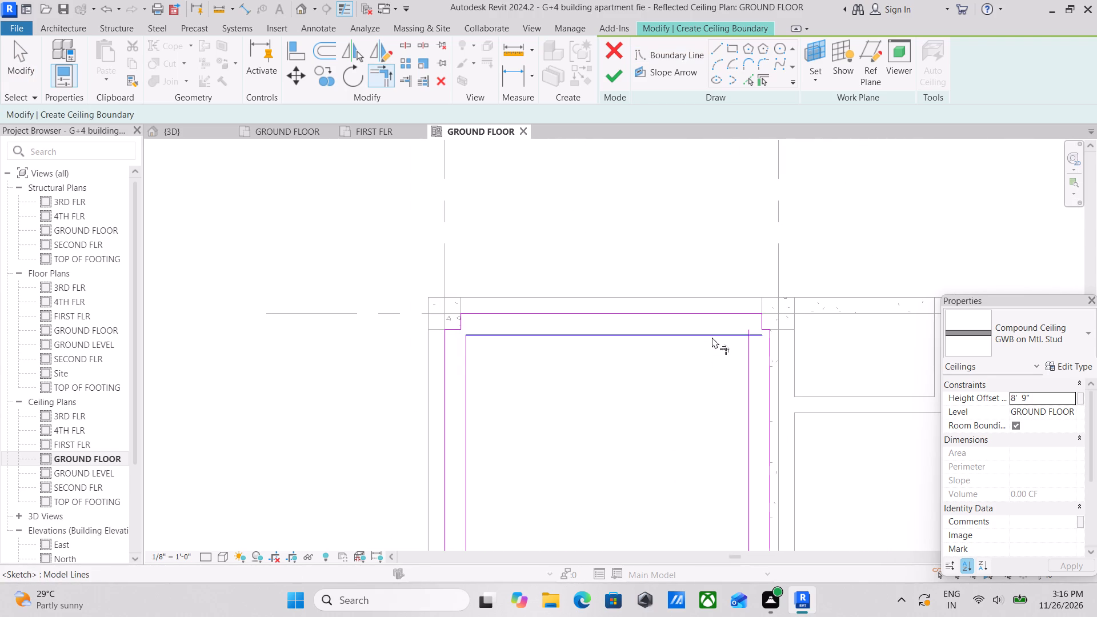
click(712, 337)
click(750, 371)
Trim the inner offset lines at the southeast and southwest corners to close the inner rectangle, and leave the Trim command.
scroll(750, 371, down, 2)
middle_drag(738, 376, 711, 275)
scroll(711, 446, up, 1)
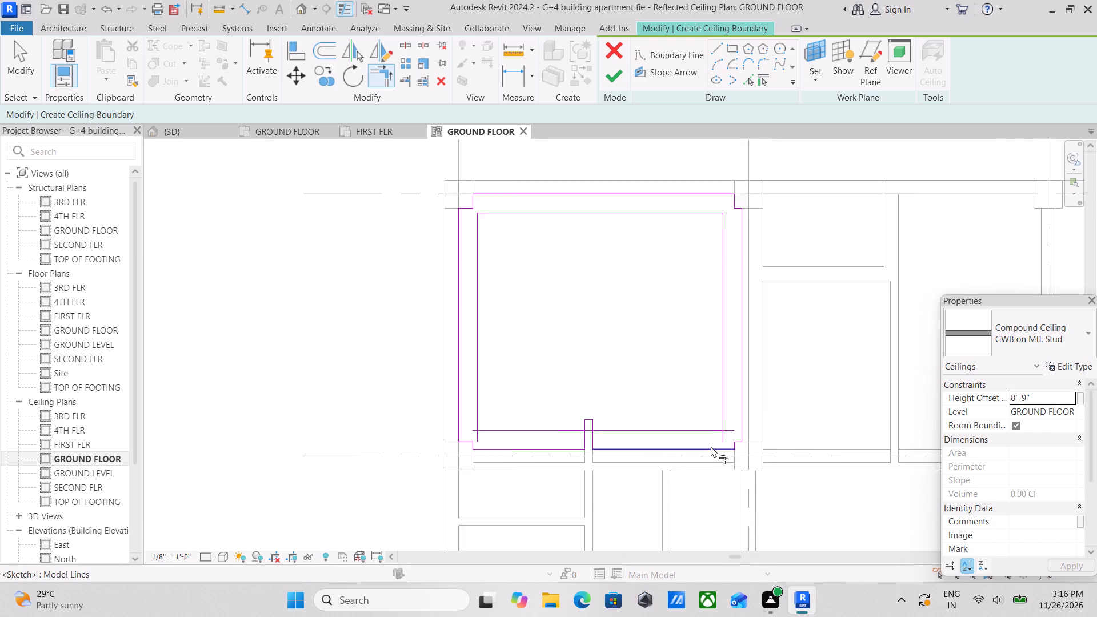
scroll(711, 446, up, 1)
click(723, 403)
click(713, 428)
middle_drag(626, 398, 679, 396)
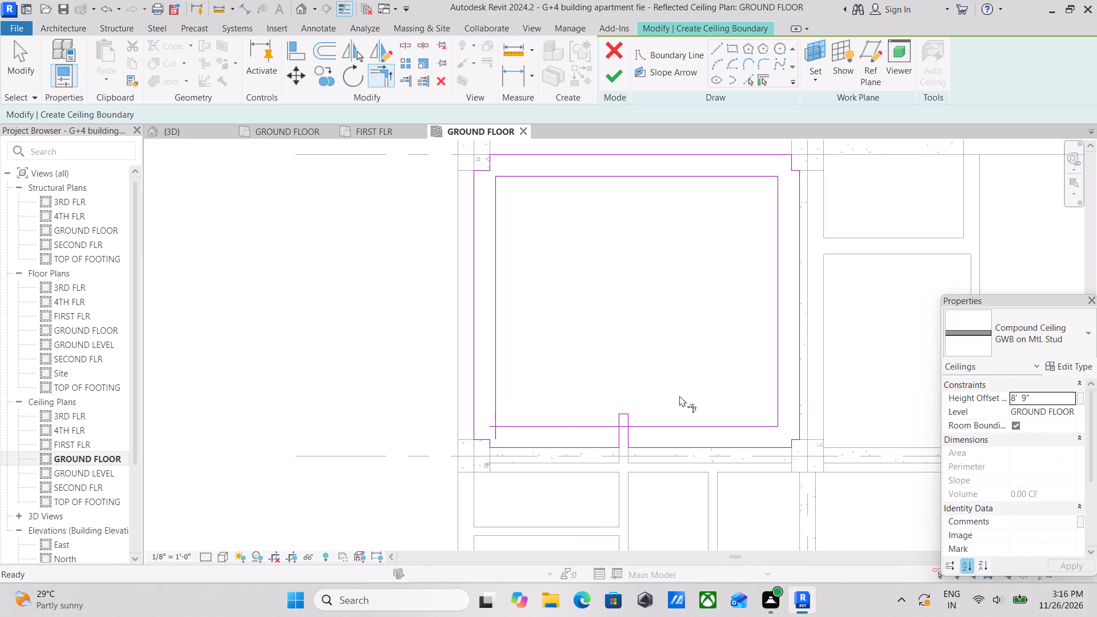
click(495, 382)
click(531, 419)
click(531, 422)
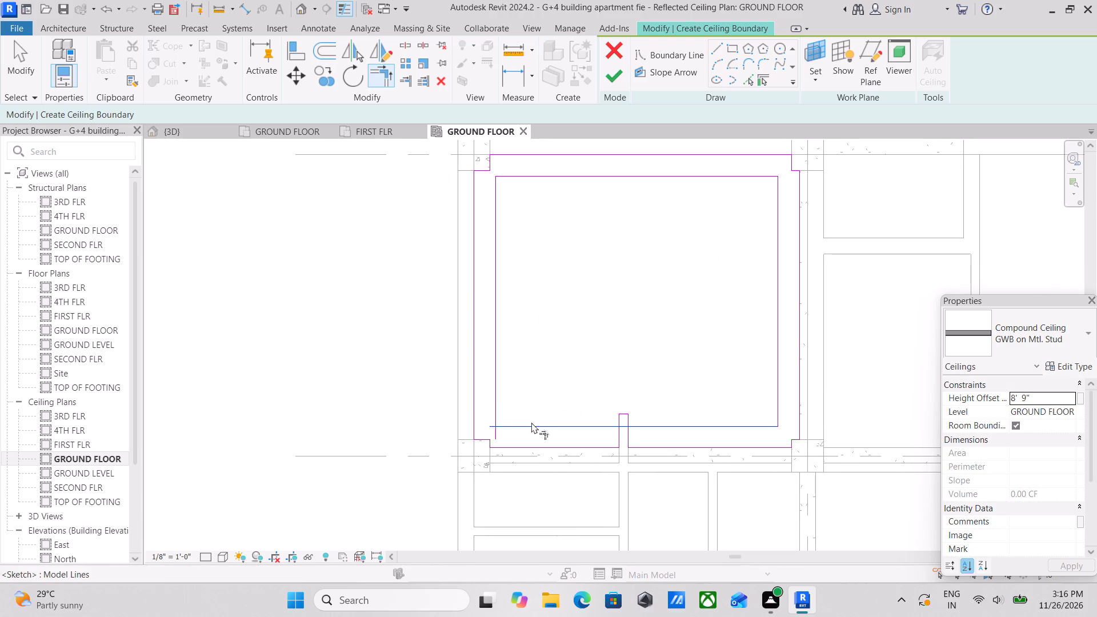
scroll(545, 408, down, 2)
click(510, 382)
scroll(541, 382, down, 1)
middle_drag(541, 382, 547, 422)
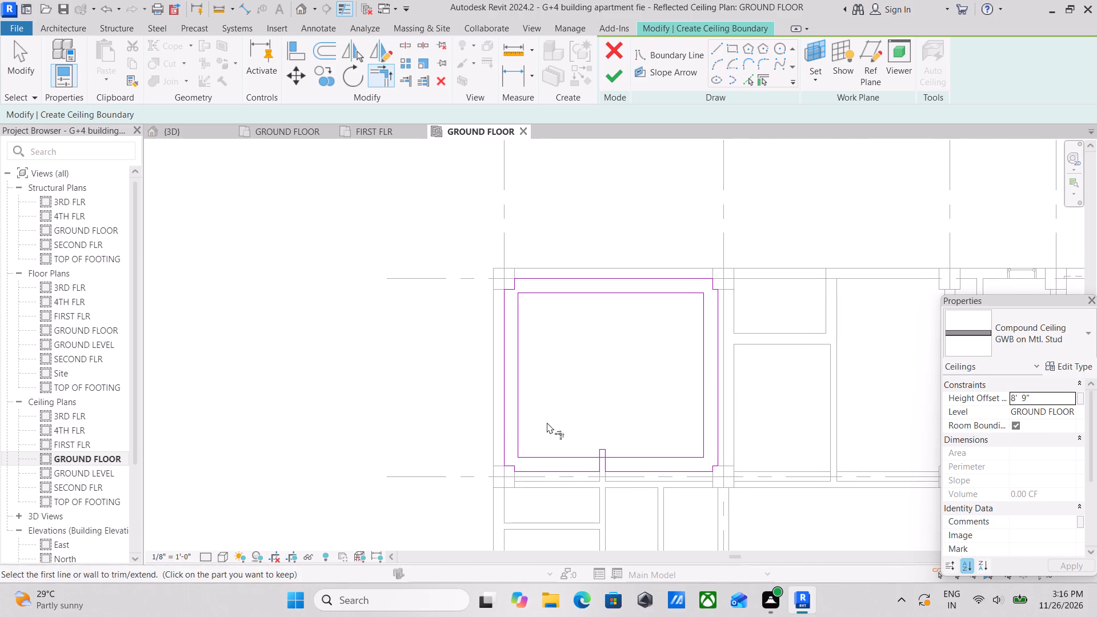
key(Escape)
key(Escape)
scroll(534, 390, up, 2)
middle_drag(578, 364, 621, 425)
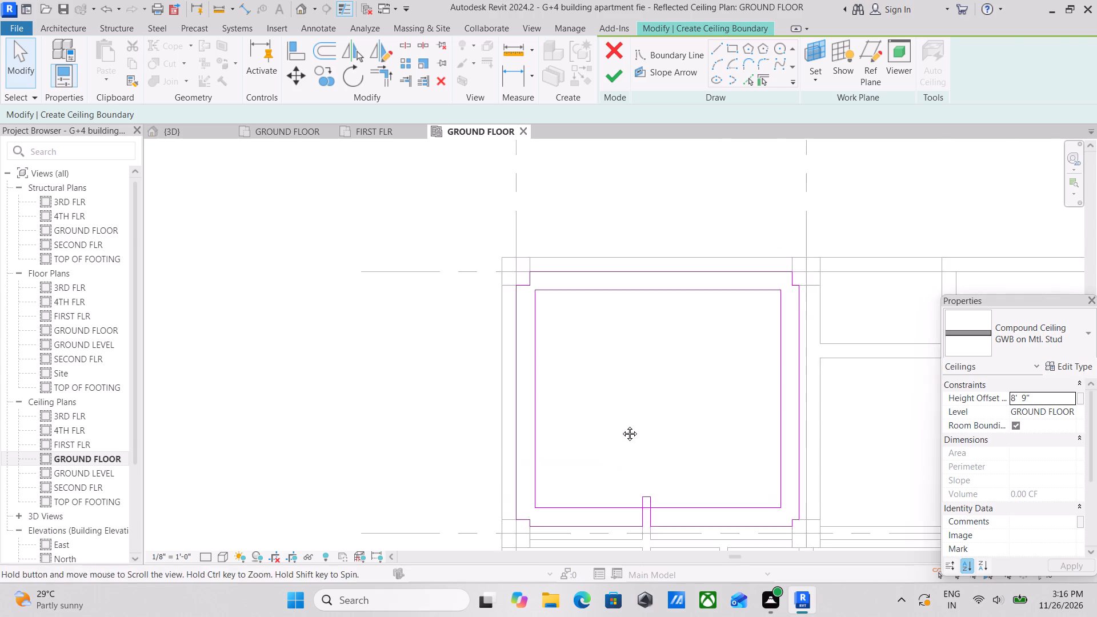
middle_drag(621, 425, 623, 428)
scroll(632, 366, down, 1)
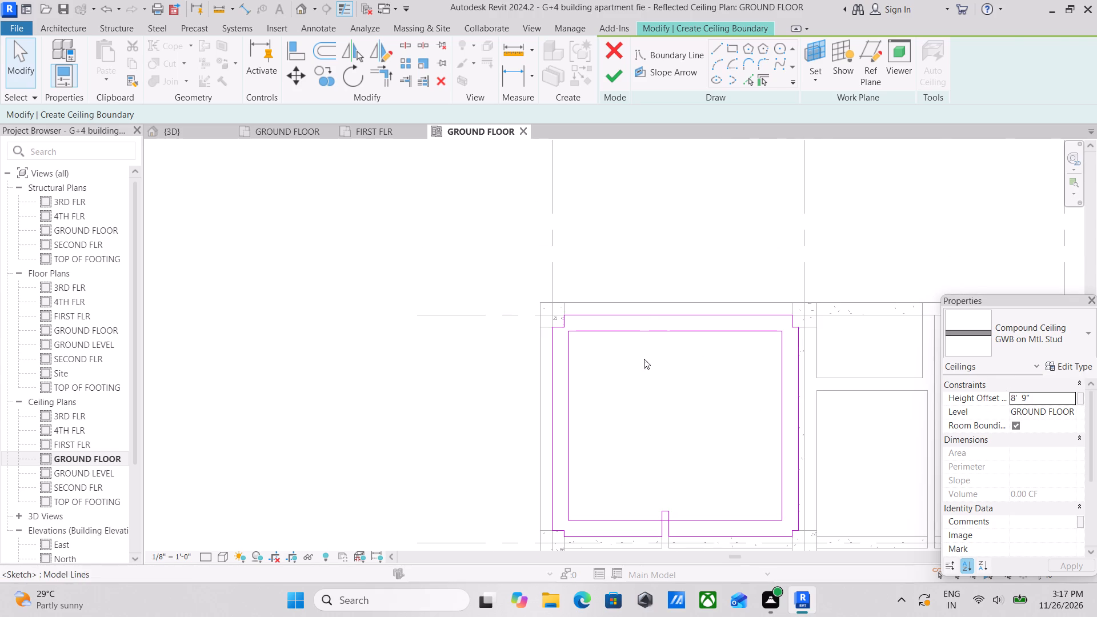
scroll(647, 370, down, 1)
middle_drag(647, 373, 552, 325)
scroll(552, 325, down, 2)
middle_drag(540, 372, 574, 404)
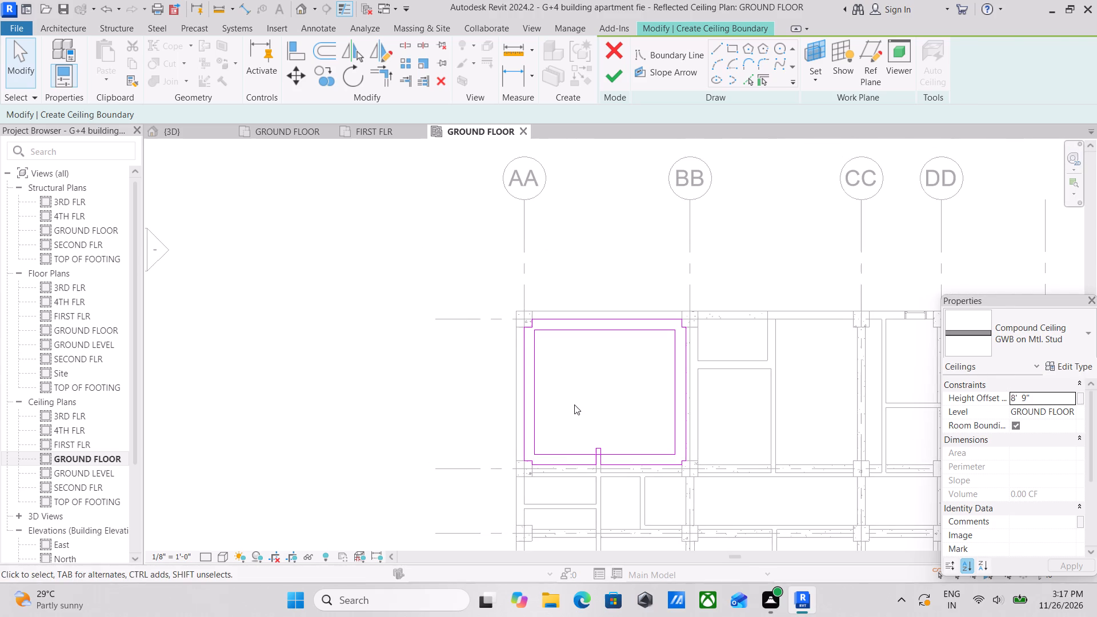
Set the ceiling's height offset from the level to 9' 4".
scroll(574, 404, down, 2)
middle_drag(574, 404, 527, 392)
scroll(526, 386, up, 7)
middle_drag(482, 374, 530, 444)
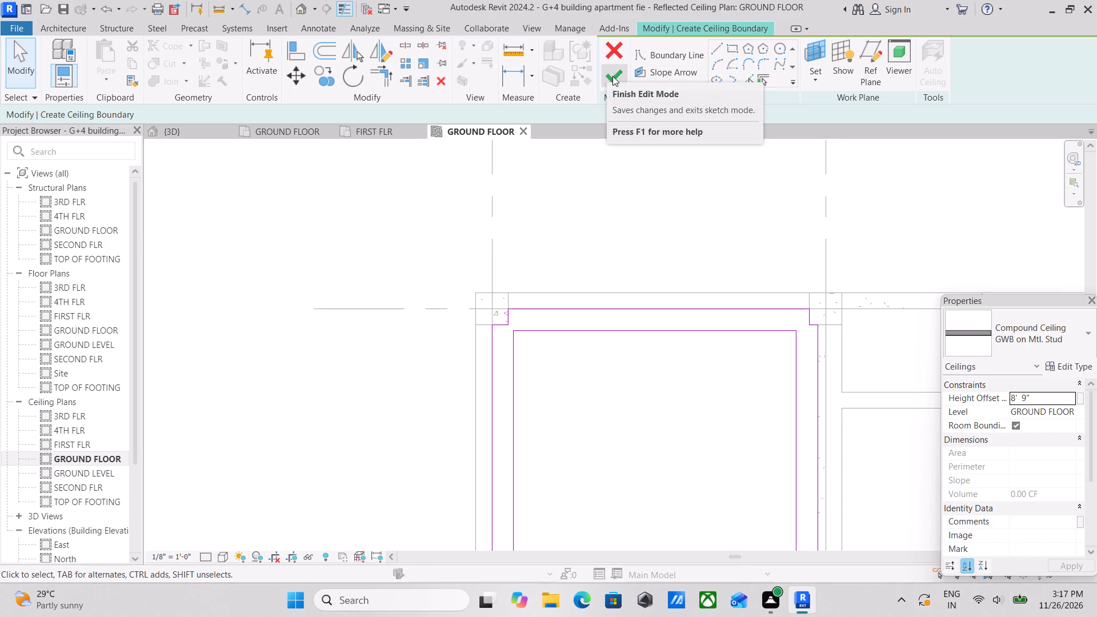
middle_drag(591, 352, 622, 323)
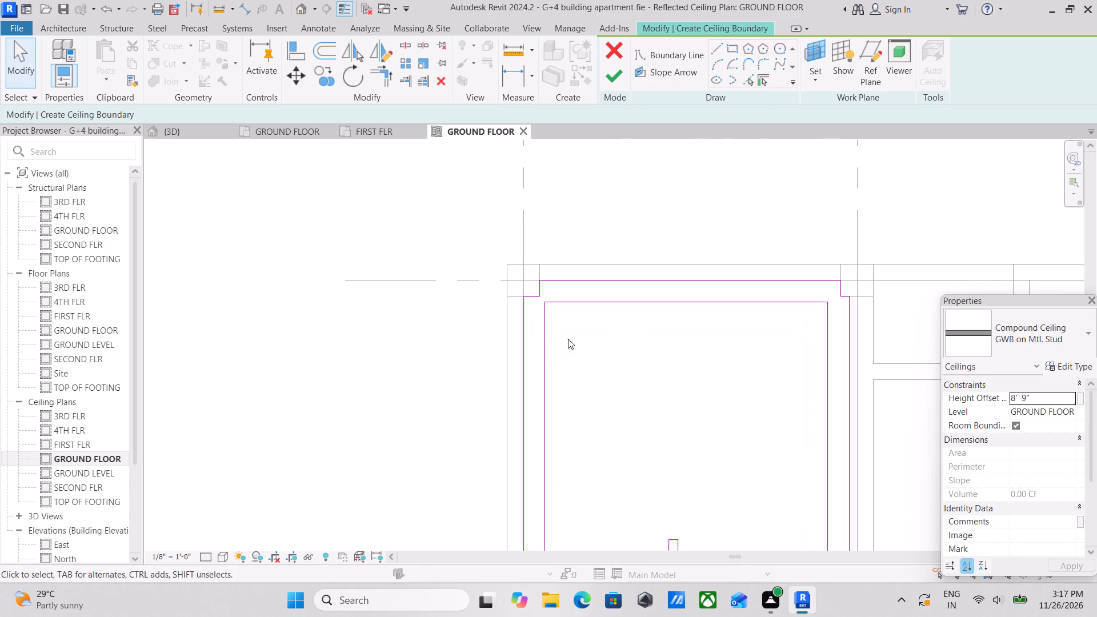
middle_drag(670, 344, 580, 295)
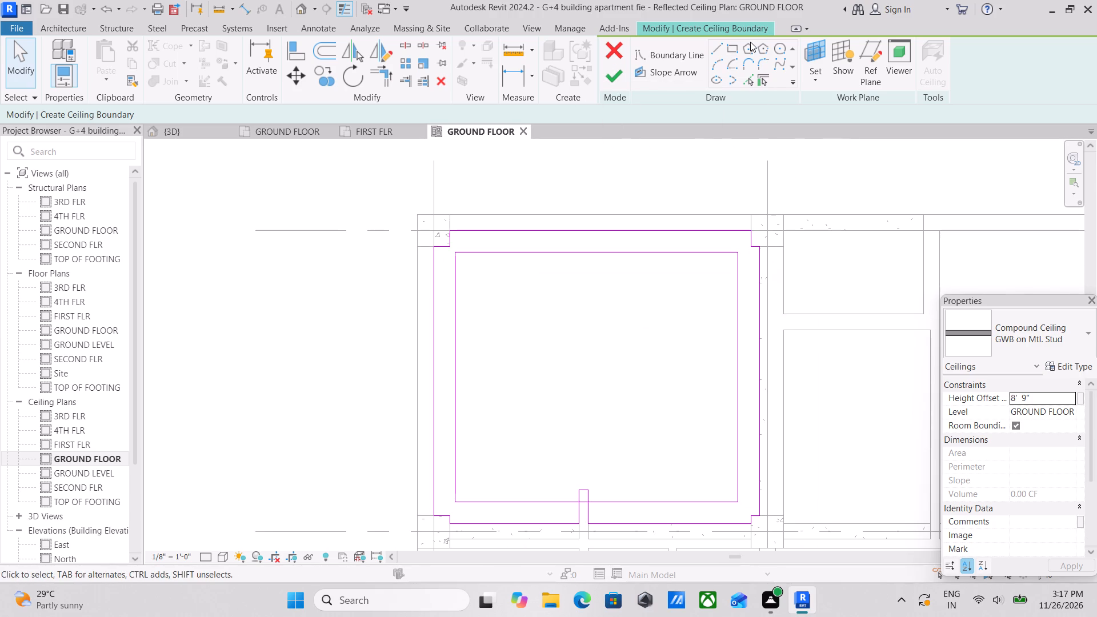
click(1046, 400)
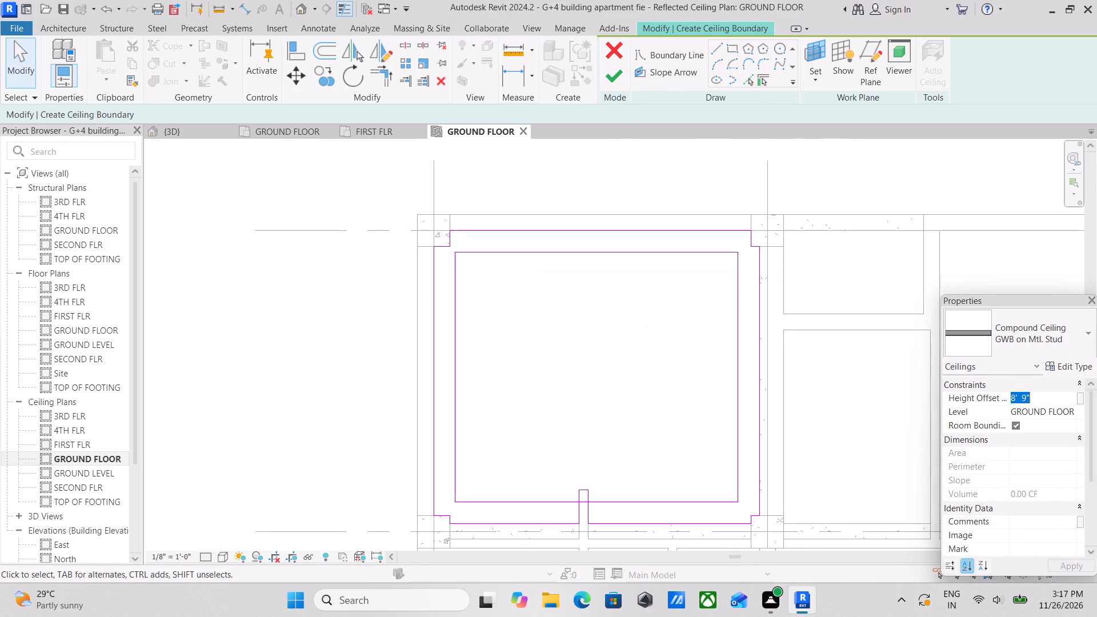
key(9)
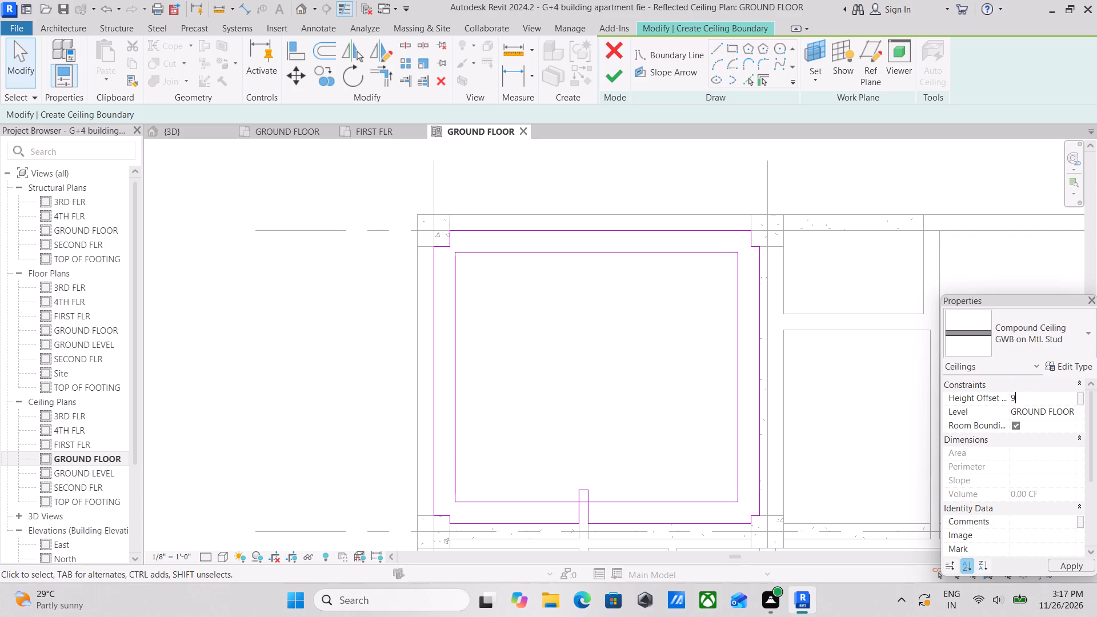
key(apostrophe)
key(BackSpace)
key(BackSpace)
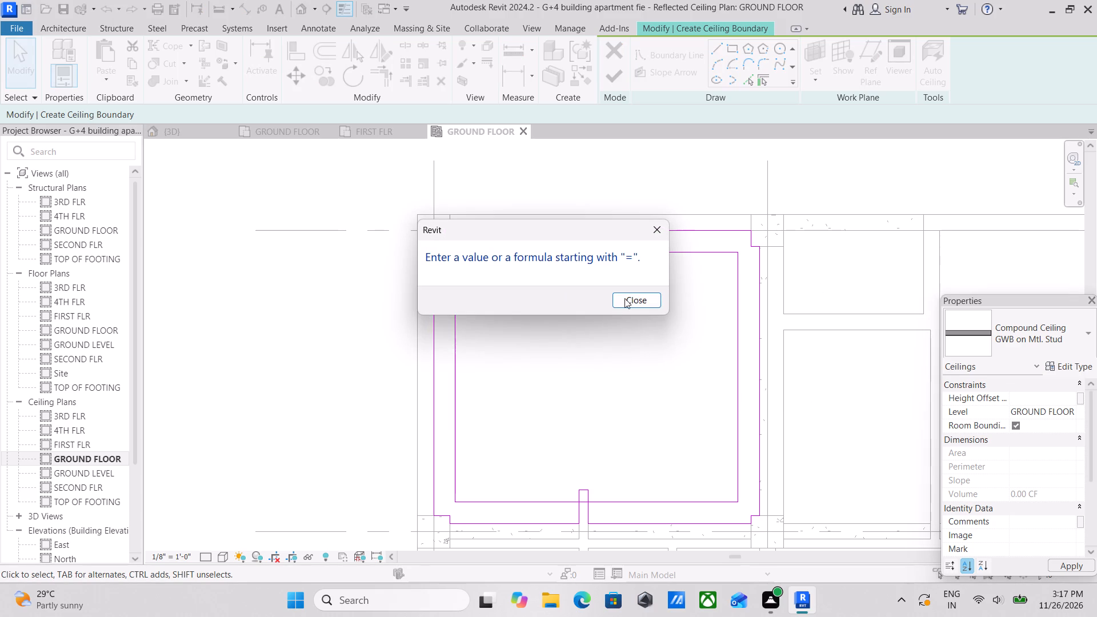
click(639, 297)
click(1050, 396)
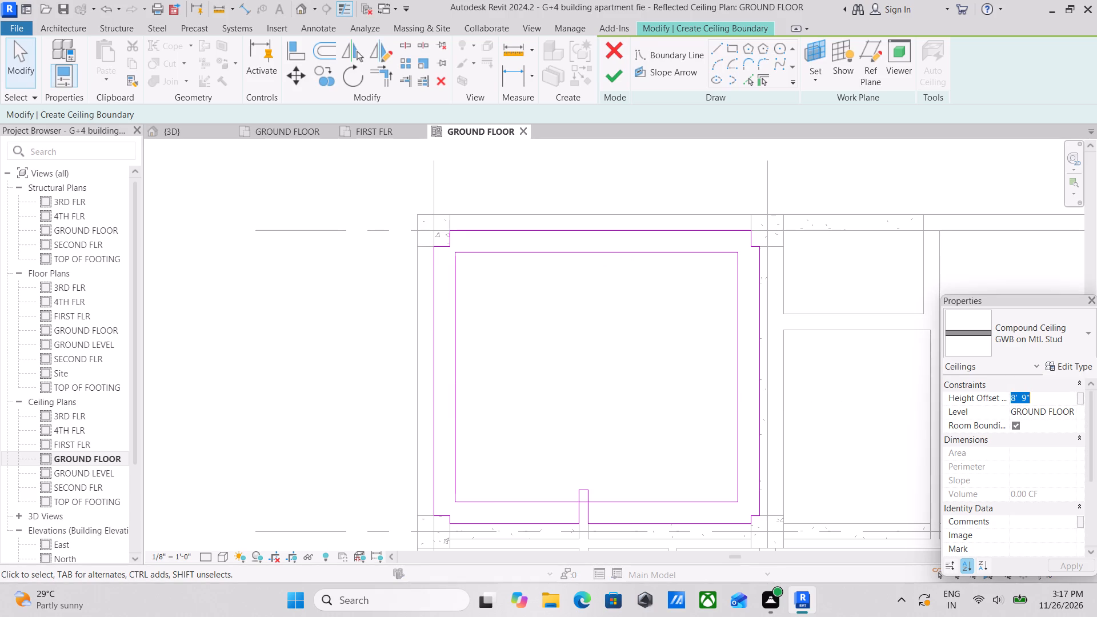
text(9')
key(4)
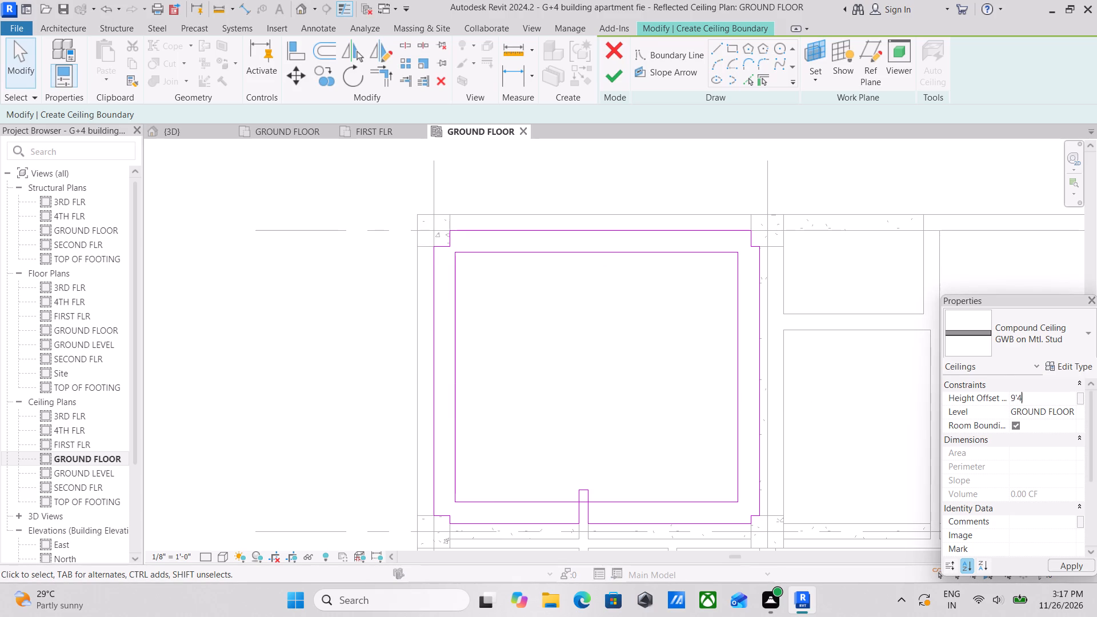
key(shift+quotedbl)
Pick the inner rectangle's west, north, east and south edges with a 6" offset to create a second set of boundary lines inward.
click(749, 78)
drag(64, 113, 1, 116)
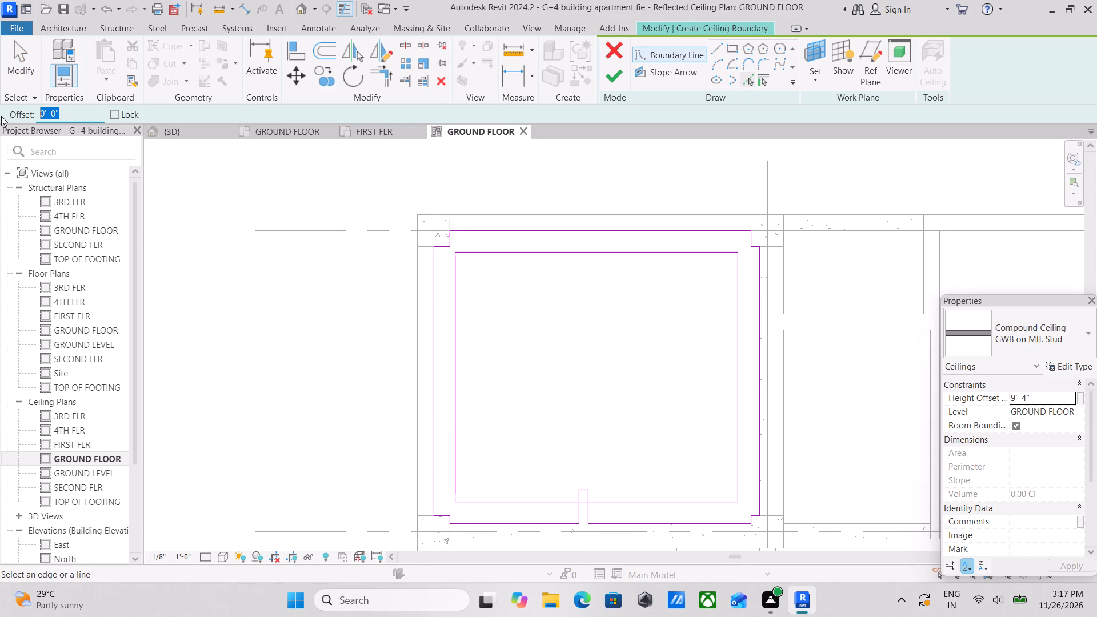
text(6")
key(Return)
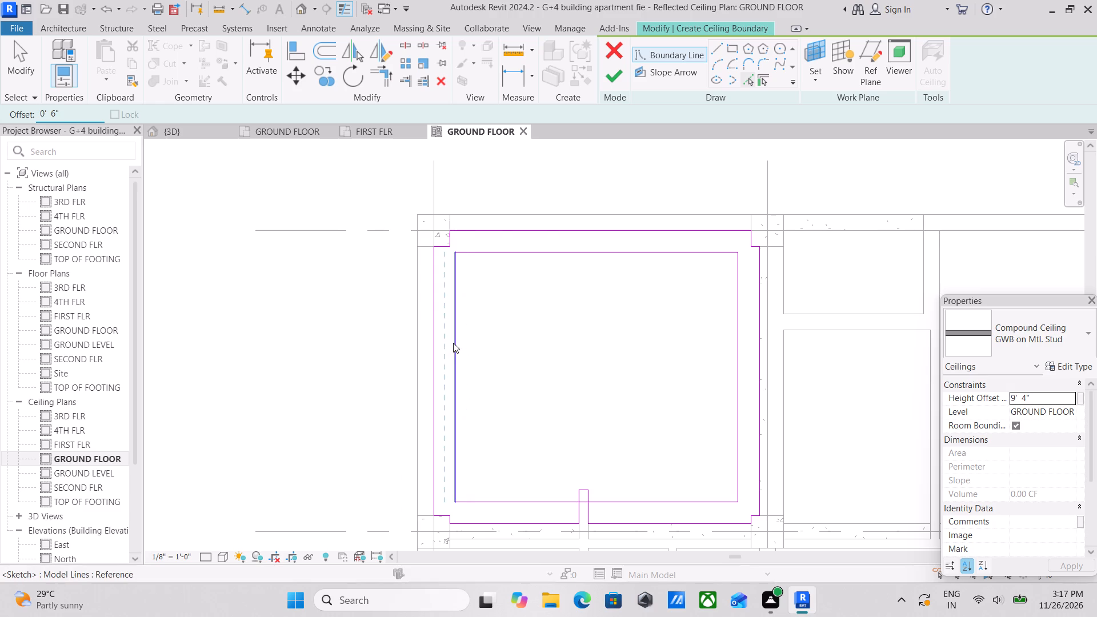
scroll(497, 338, up, 1)
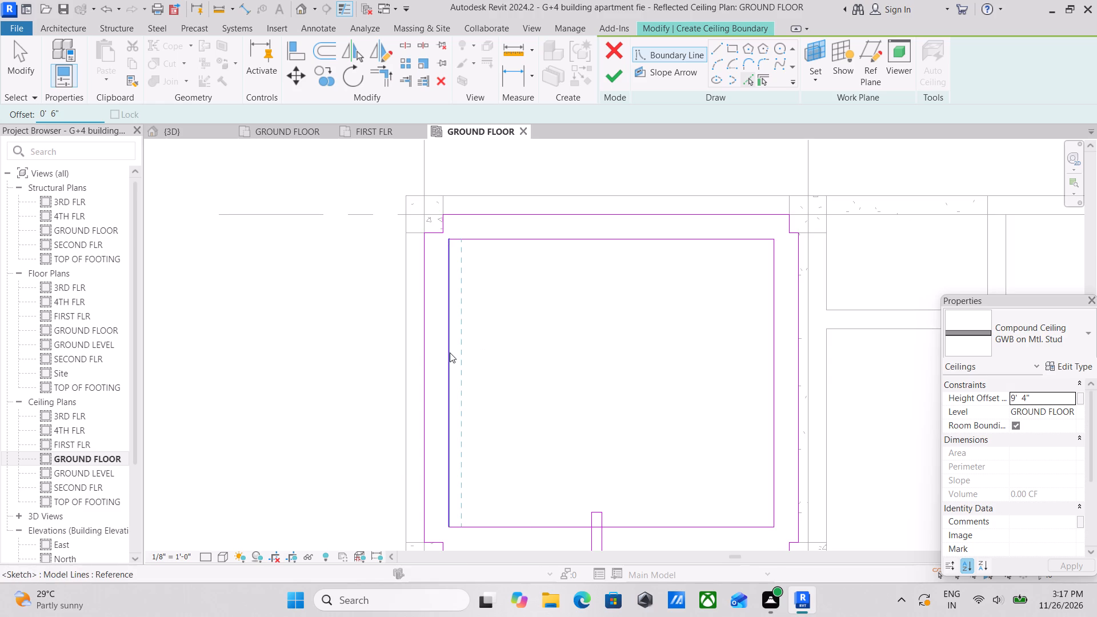
click(450, 352)
click(509, 241)
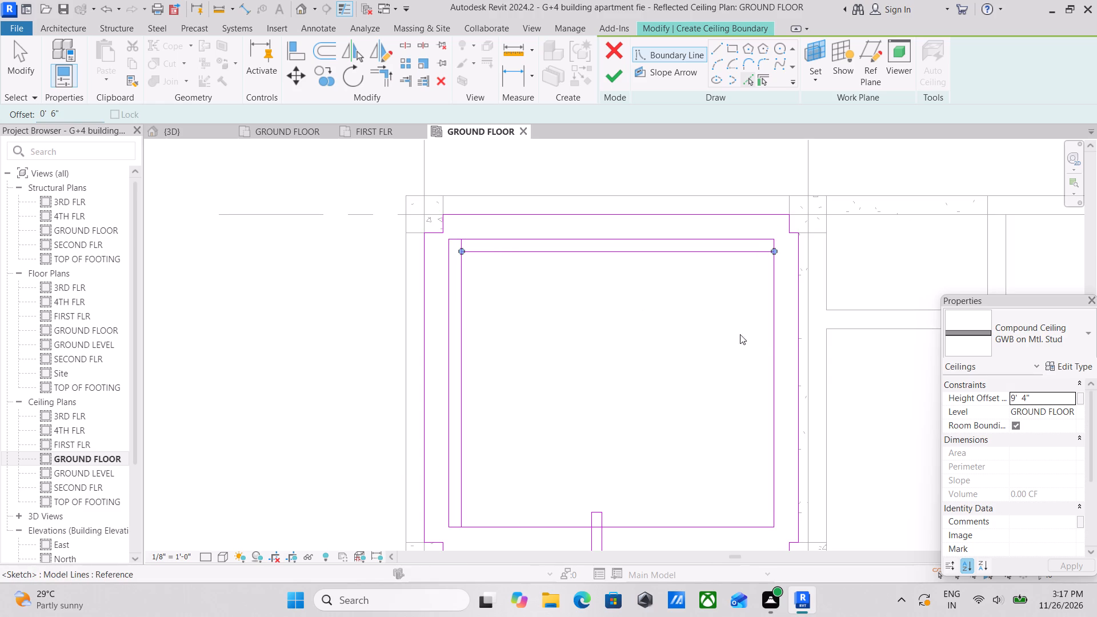
click(777, 346)
middle_drag(704, 356, 649, 191)
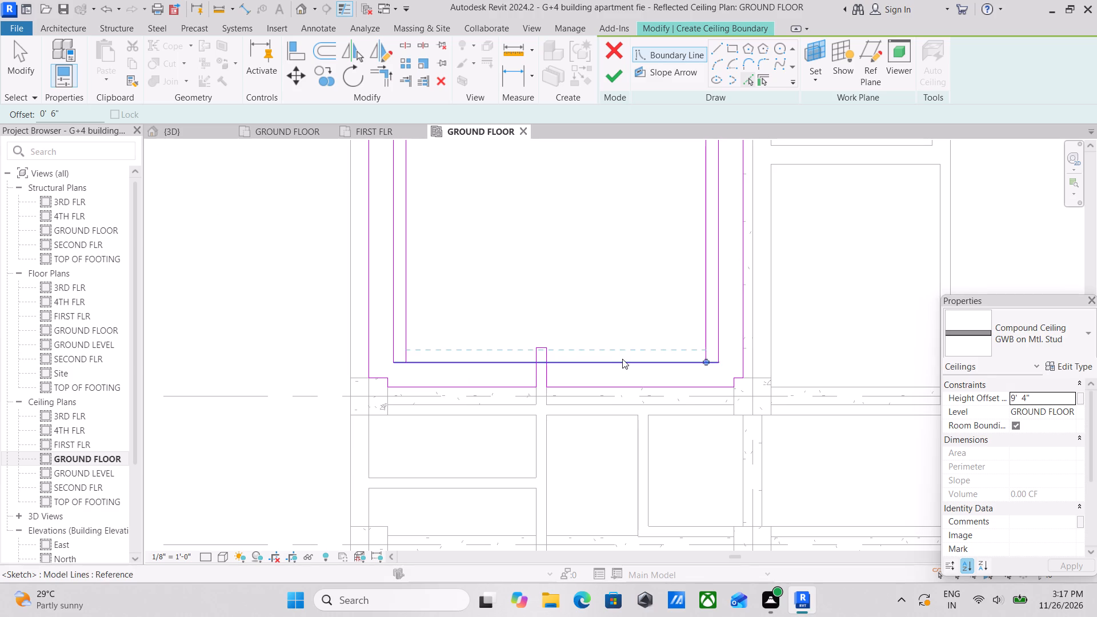
click(622, 363)
scroll(499, 302, up, 2)
middle_drag(497, 301, 534, 362)
key(Escape)
key(Escape)
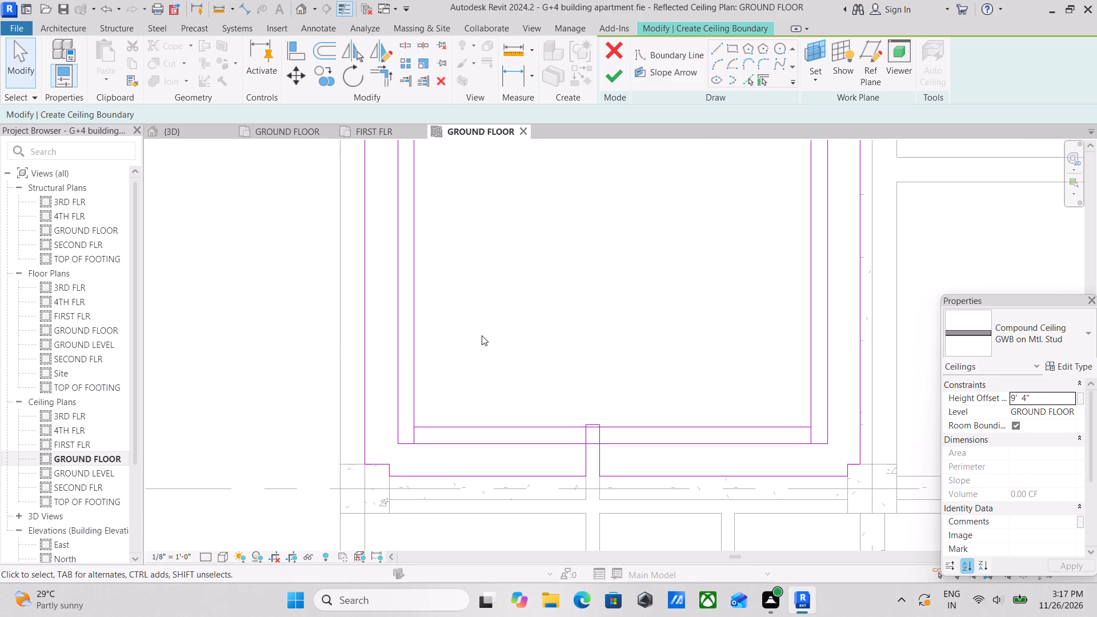
Trim the 6" offset lines to clean corners at the northwest and northeast.
middle_drag(477, 335, 526, 388)
text(TR)
middle_drag(463, 298, 461, 324)
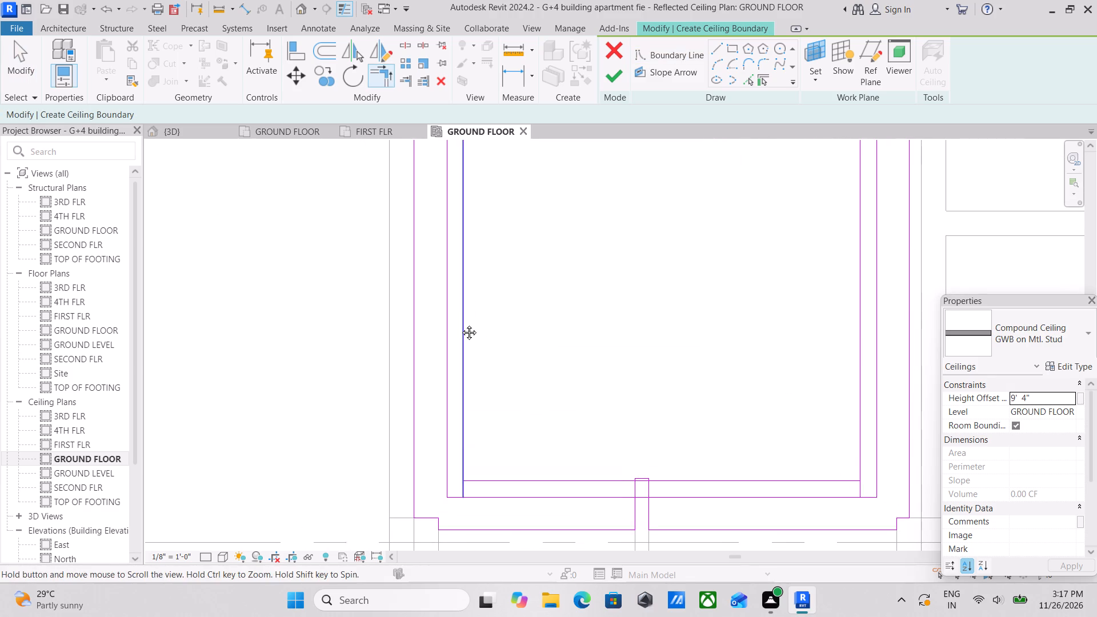
middle_drag(461, 324, 457, 473)
middle_drag(467, 340, 464, 399)
click(456, 398)
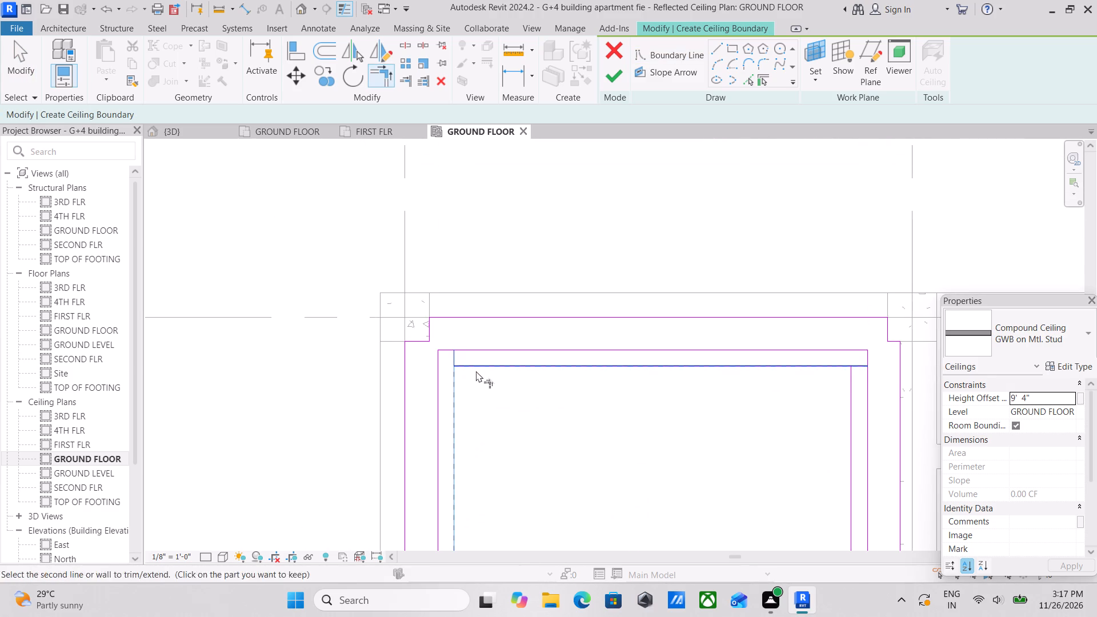
click(479, 363)
middle_drag(605, 411, 502, 380)
click(718, 335)
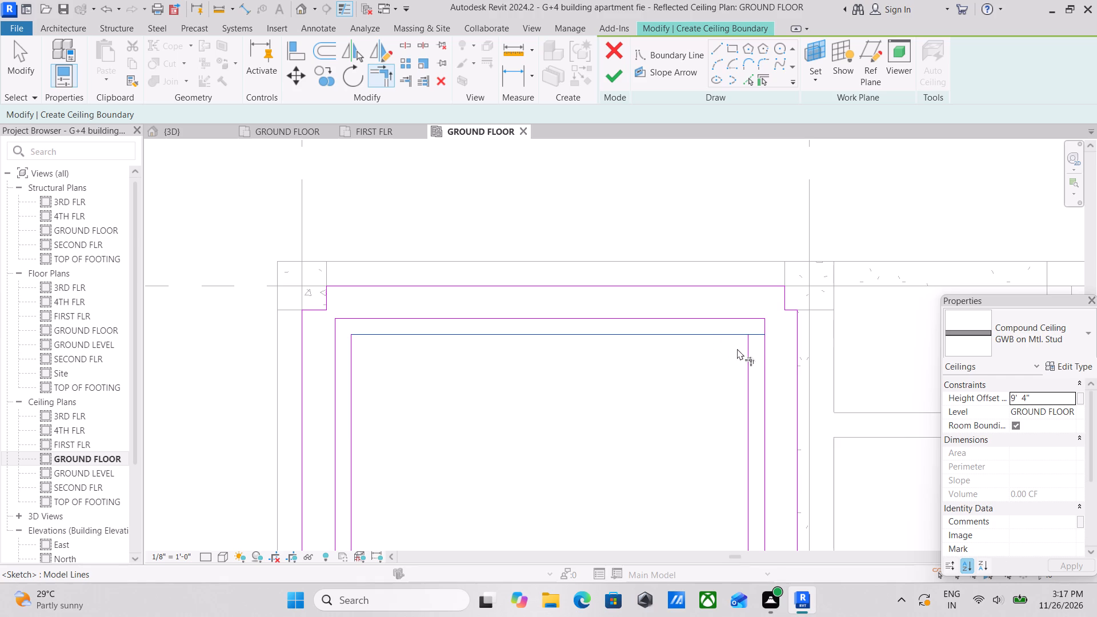
click(746, 357)
Trim the 6" offset lines at the southeast and southwest corners to close the rectangle, and leave the Trim command.
middle_drag(623, 388, 606, 262)
middle_drag(590, 473, 567, 294)
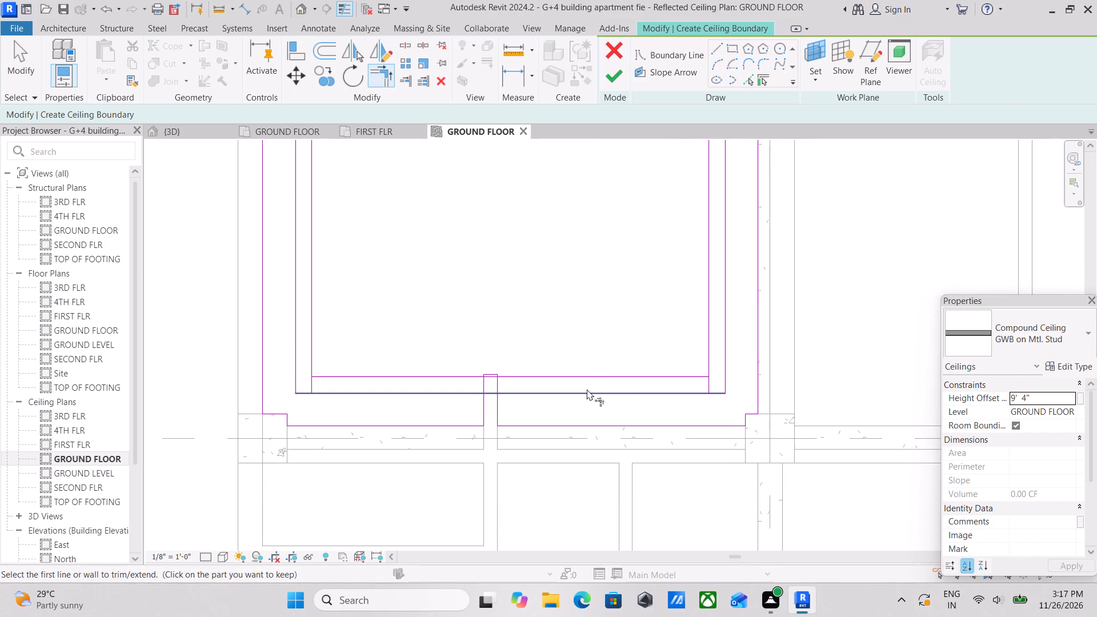
click(646, 375)
click(708, 346)
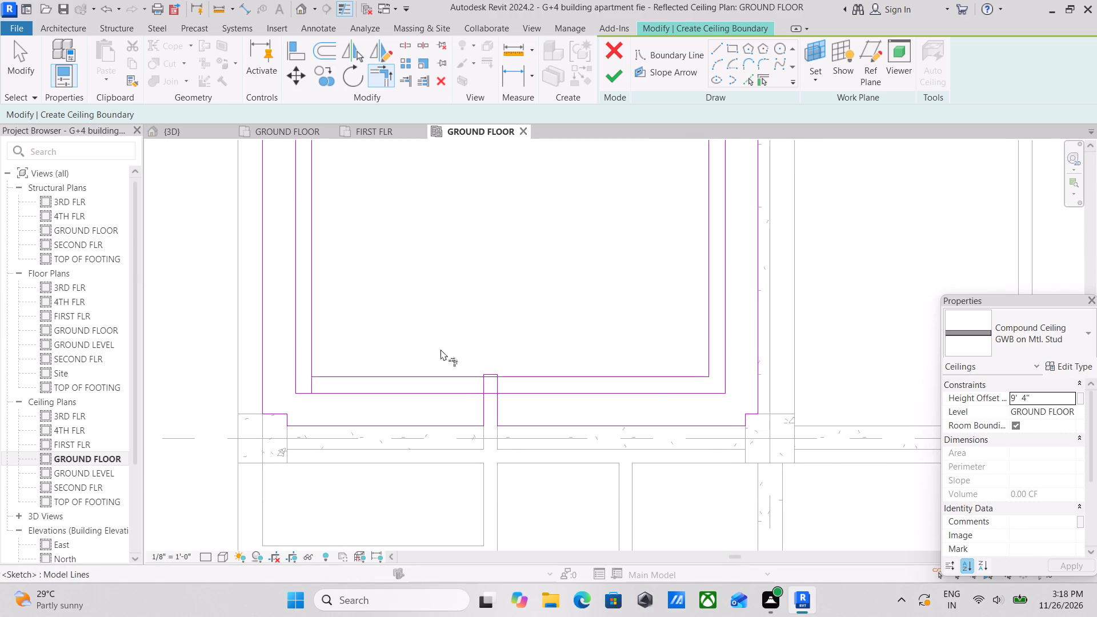
middle_drag(441, 349, 498, 374)
click(375, 372)
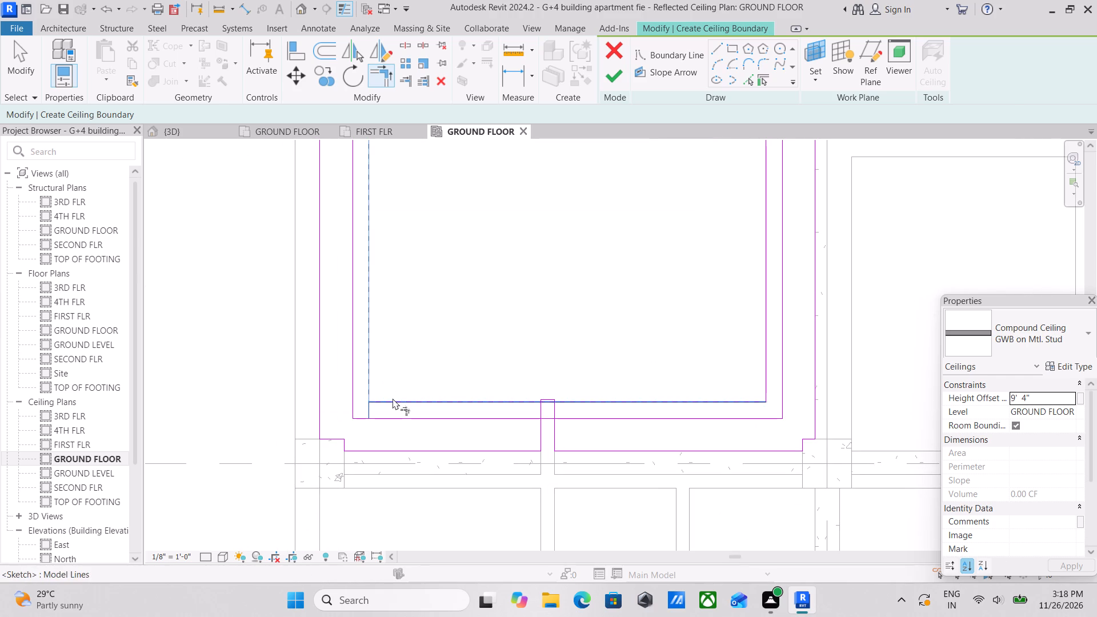
click(393, 398)
middle_drag(431, 334, 494, 430)
scroll(494, 428, down, 3)
middle_drag(494, 428, 498, 475)
key(Escape)
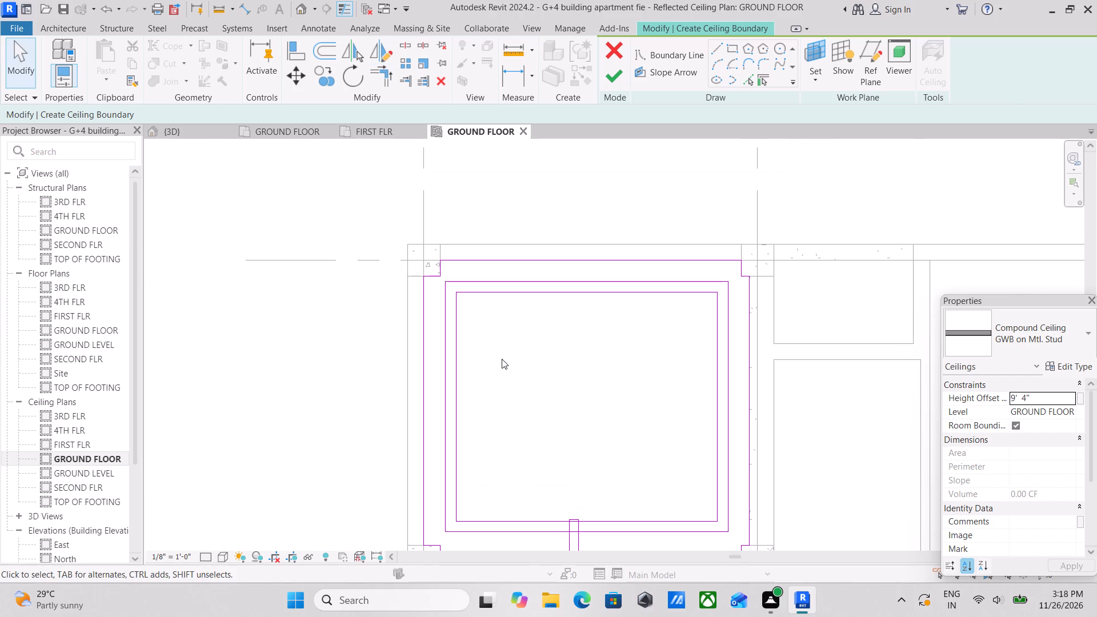
key(Escape)
key(Escape)
Draw a boundary rectangle offset 6" inward from the innermost rectangle's corners, about 11' 1 1/2" by 9' 7 1/2".
click(738, 47)
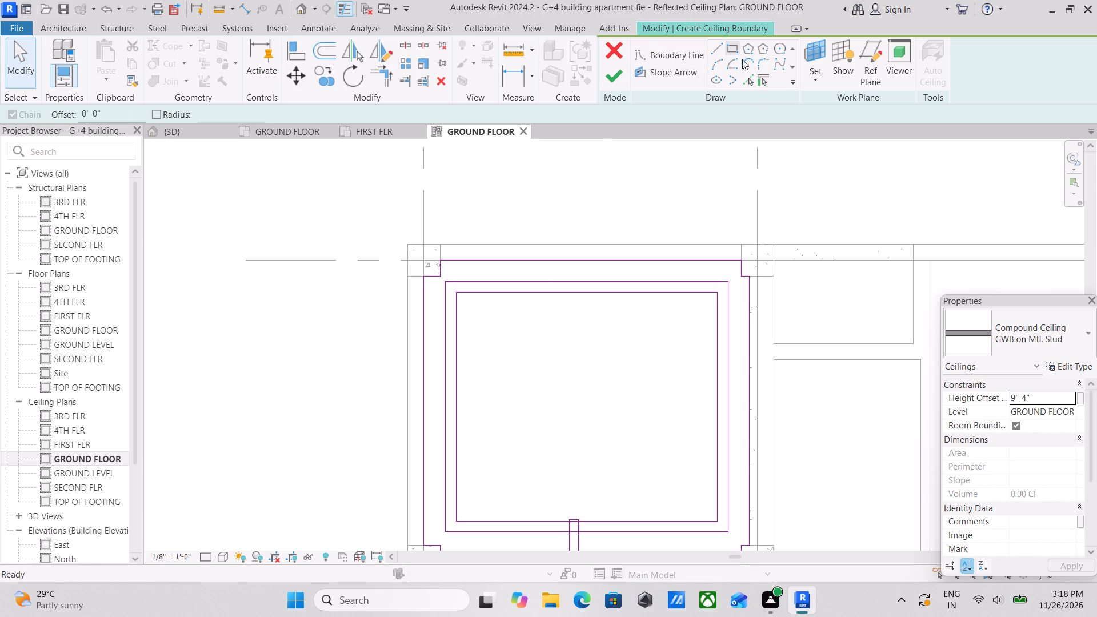
drag(99, 117, 13, 122)
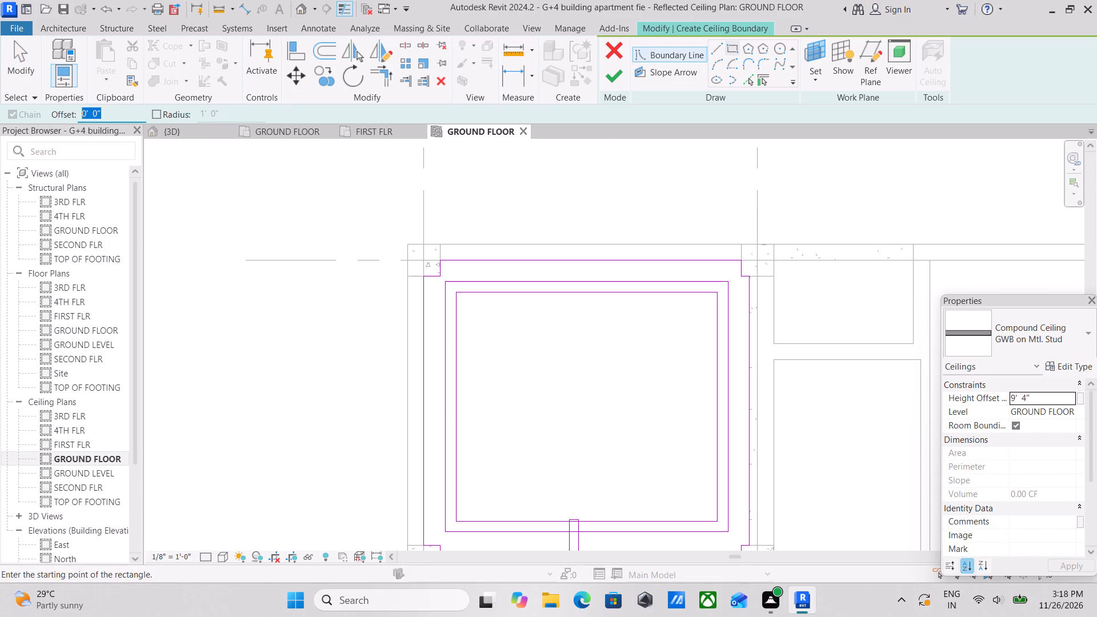
drag(13, 122, 11, 122)
text(6")
key(Return)
click(454, 295)
middle_drag(545, 399, 495, 348)
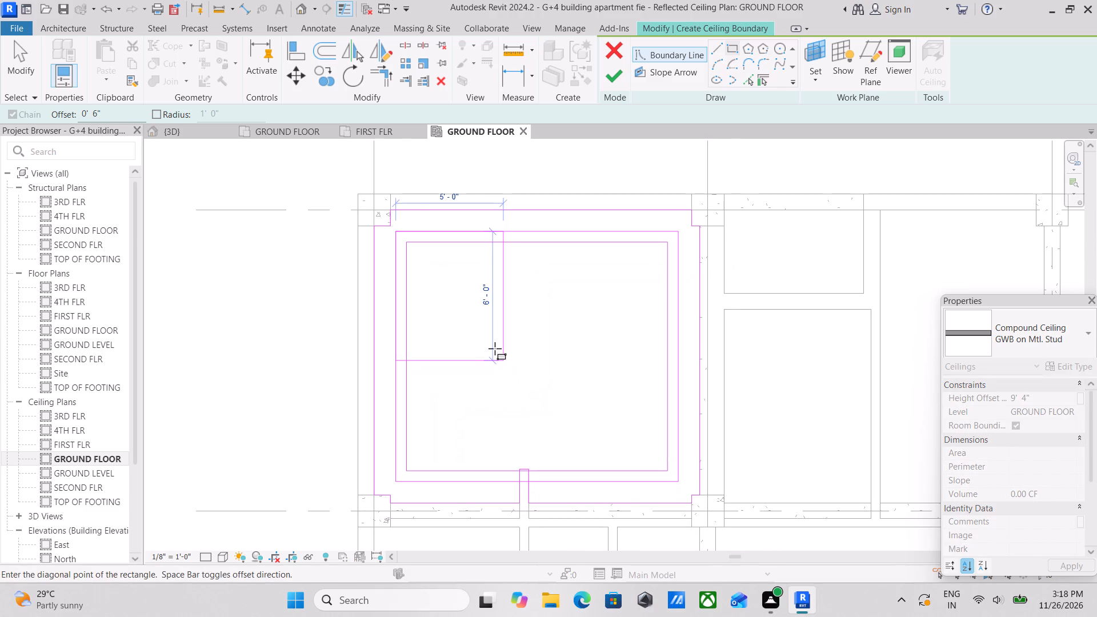
key(space)
middle_drag(586, 411, 537, 385)
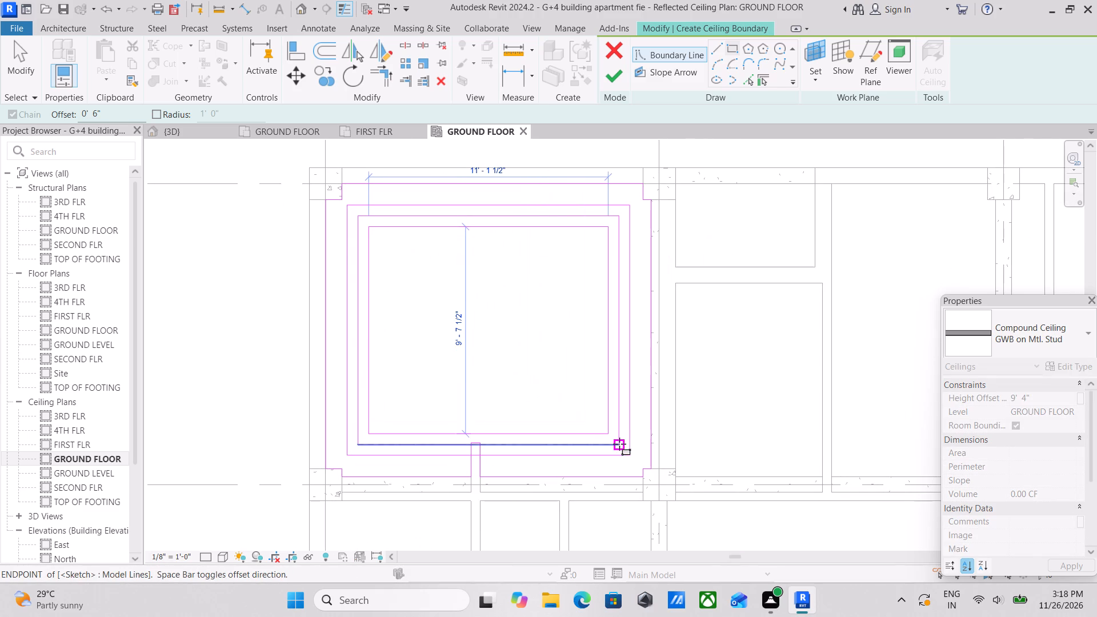
click(619, 444)
scroll(517, 307, down, 1)
middle_drag(517, 307, 567, 372)
scroll(567, 372, down, 2)
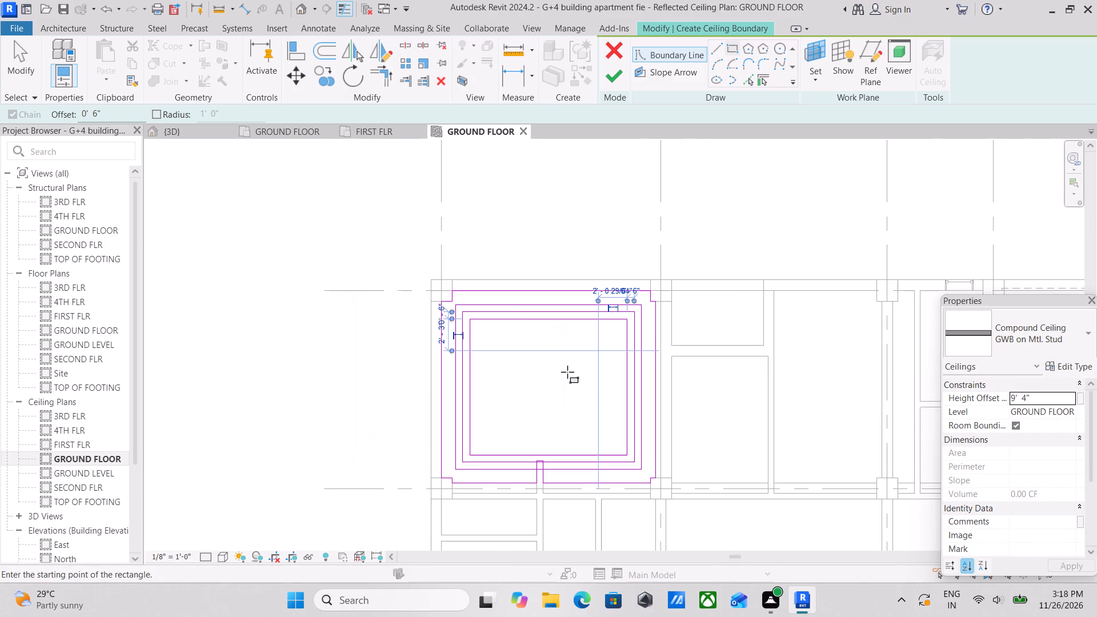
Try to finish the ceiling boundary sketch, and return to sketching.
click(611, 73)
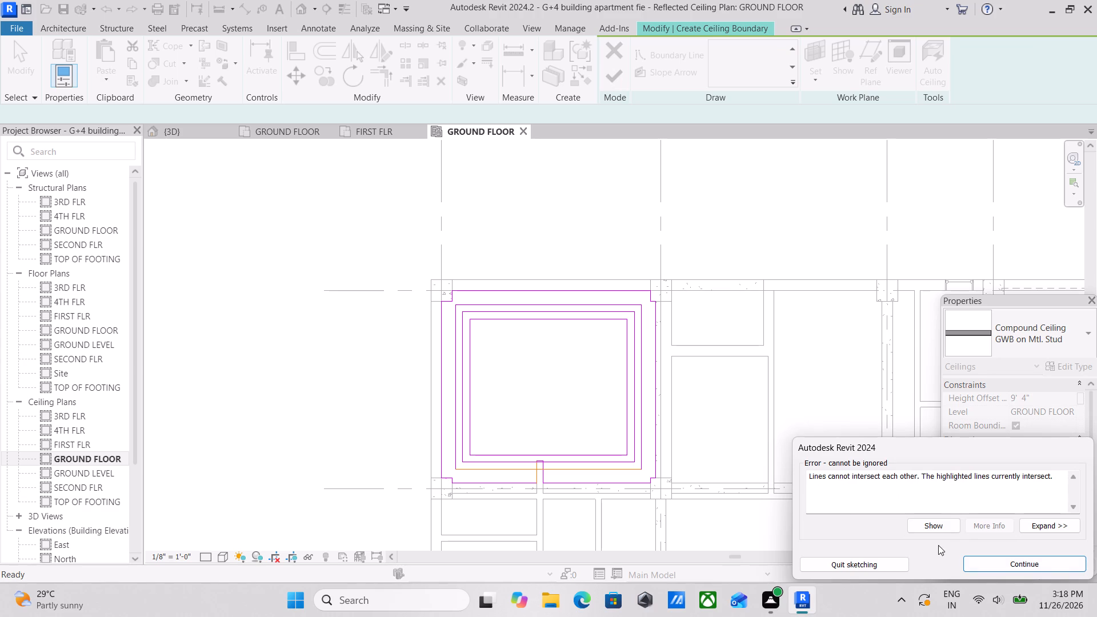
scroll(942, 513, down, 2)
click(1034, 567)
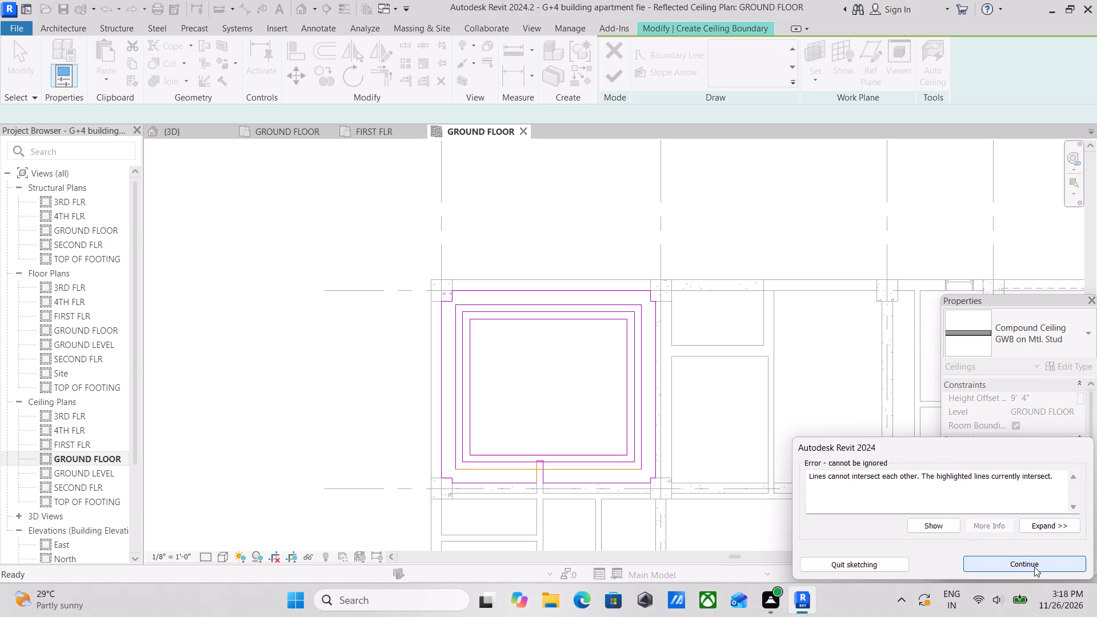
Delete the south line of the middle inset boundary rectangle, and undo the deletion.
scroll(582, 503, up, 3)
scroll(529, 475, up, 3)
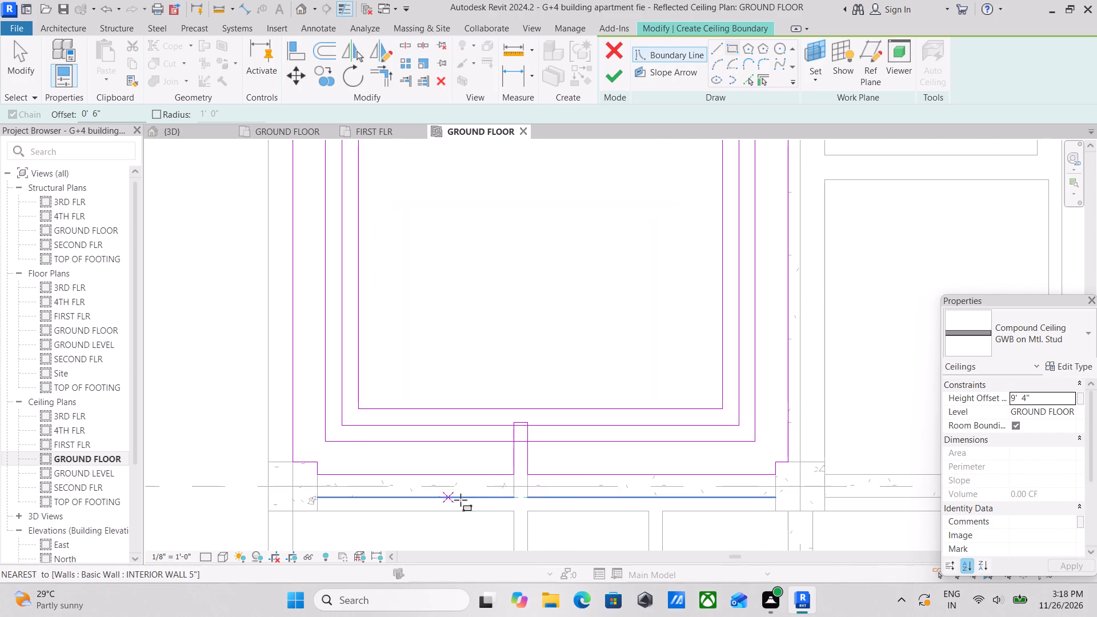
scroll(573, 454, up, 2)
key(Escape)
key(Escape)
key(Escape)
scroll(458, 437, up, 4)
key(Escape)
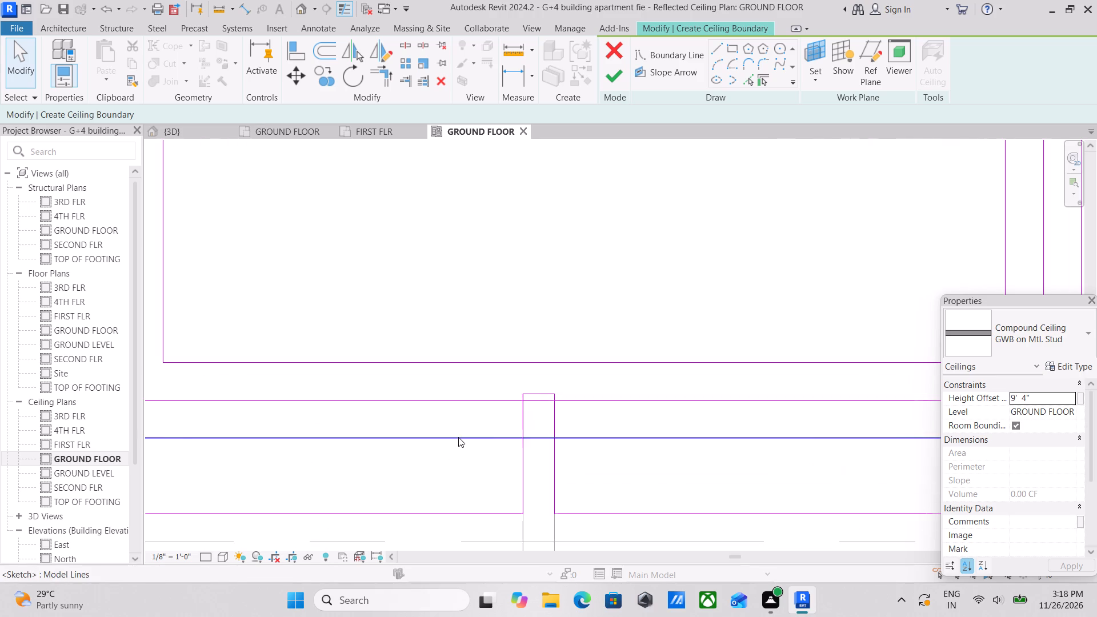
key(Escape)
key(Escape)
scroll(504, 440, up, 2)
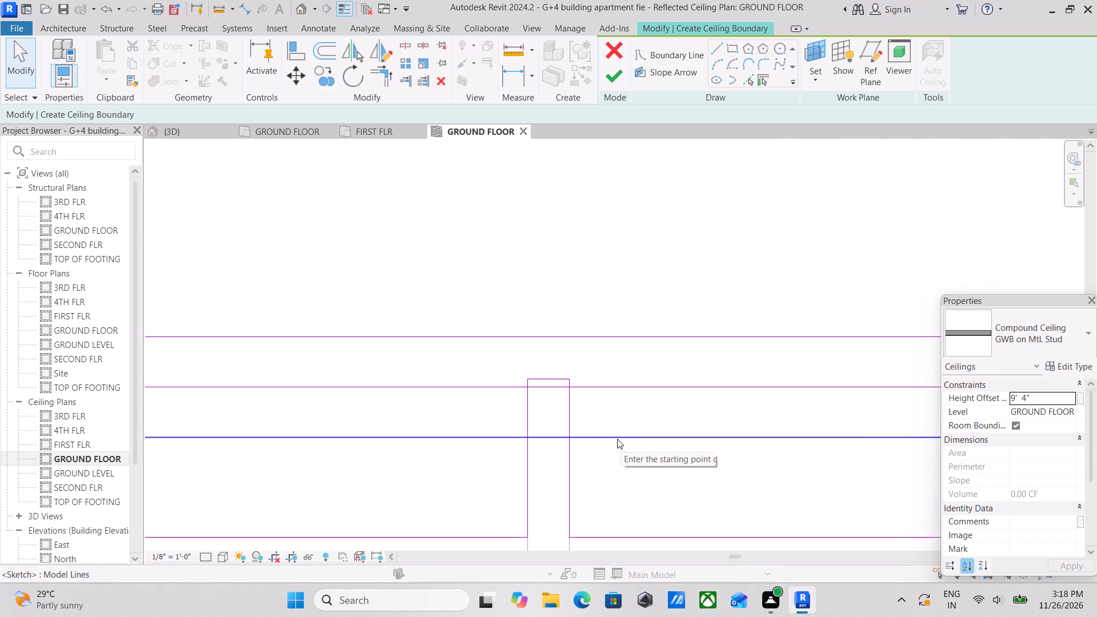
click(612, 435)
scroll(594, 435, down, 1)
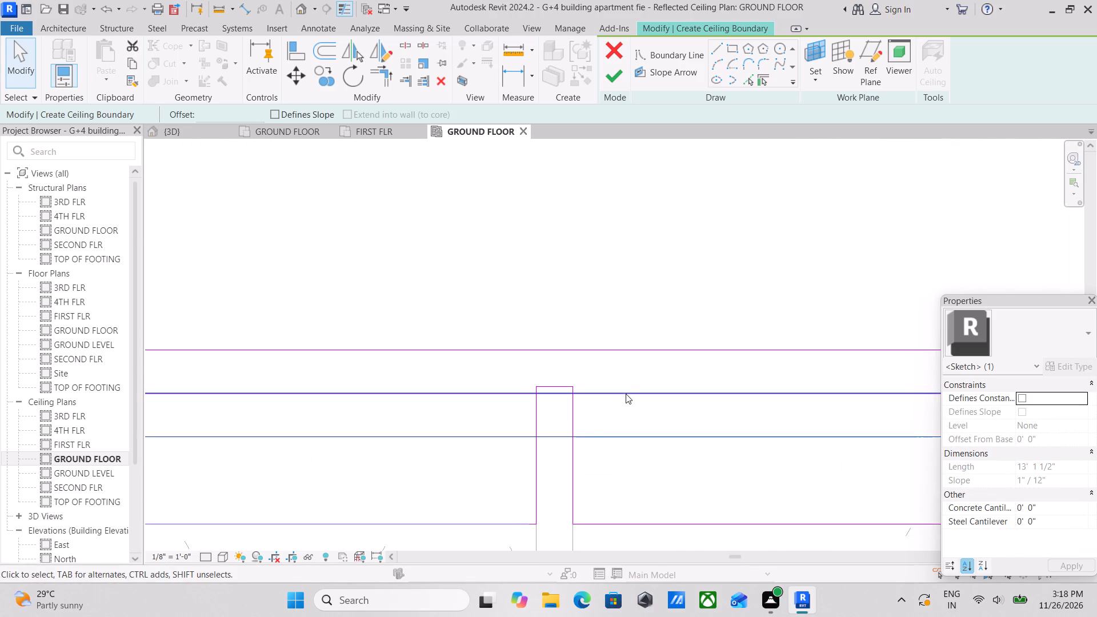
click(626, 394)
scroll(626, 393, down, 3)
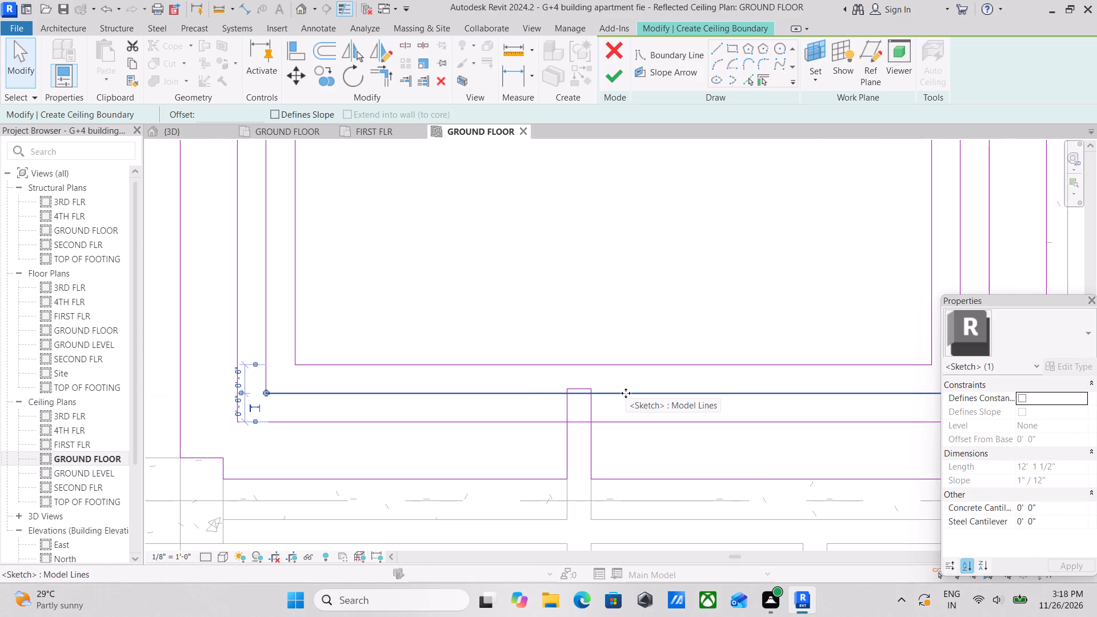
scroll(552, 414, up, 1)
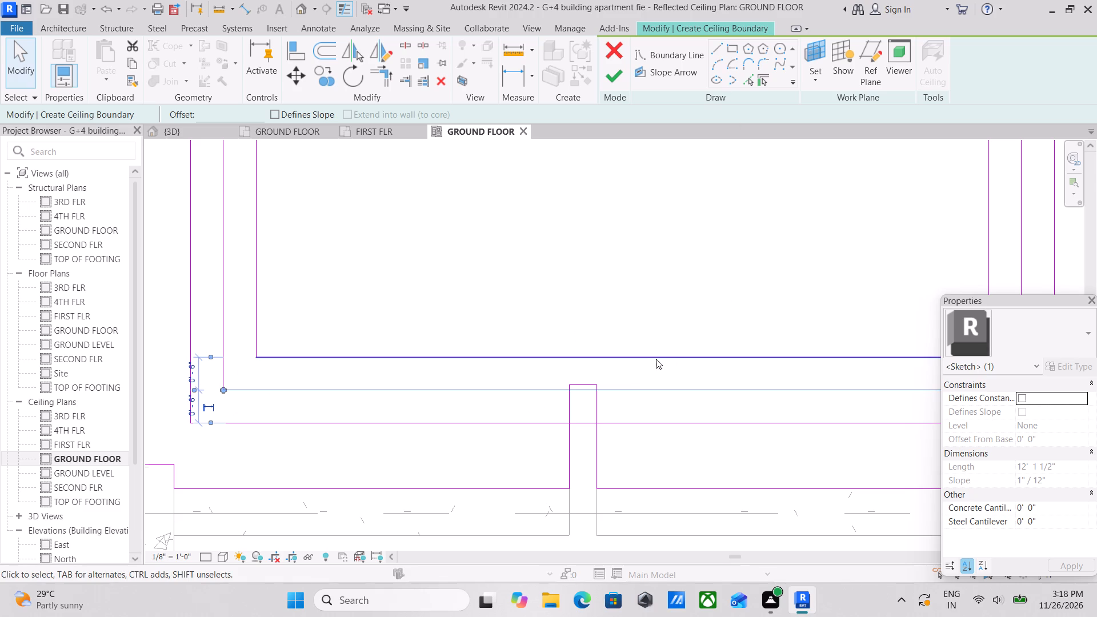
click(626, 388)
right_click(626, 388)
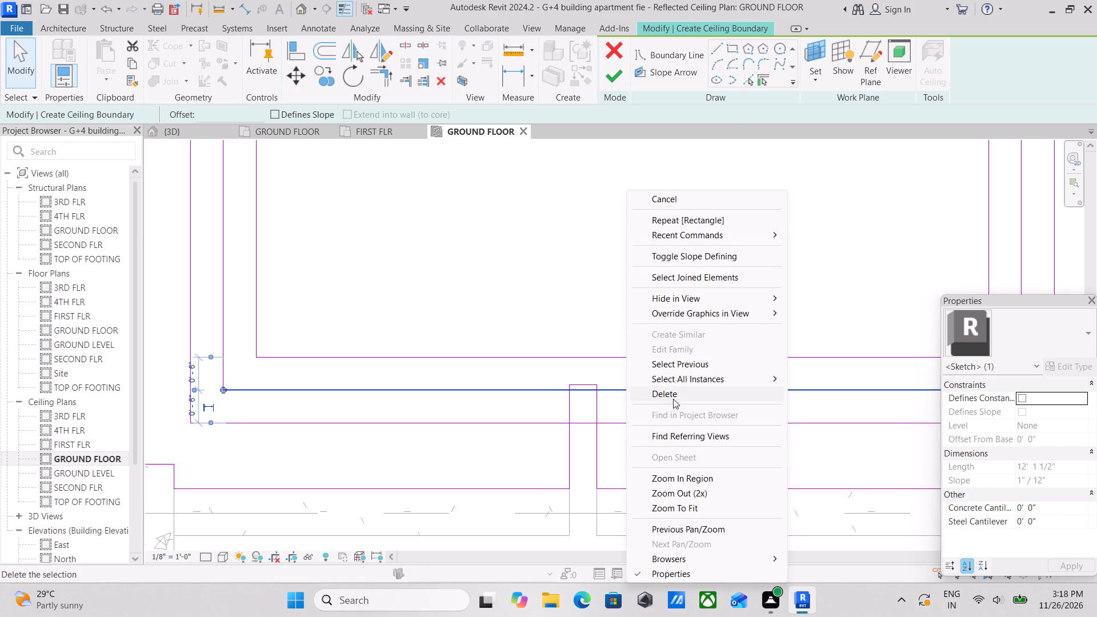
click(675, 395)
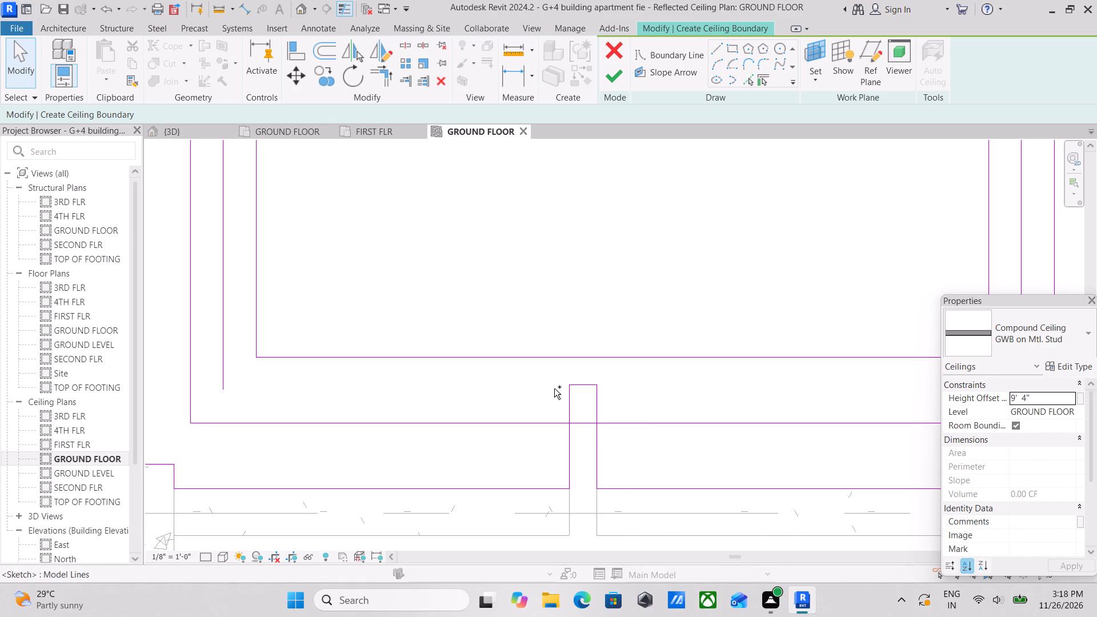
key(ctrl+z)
Delete the three boundary lines that wrap around the short wall stub on the room's south side.
scroll(625, 456, up, 2)
key(Escape)
key(Escape)
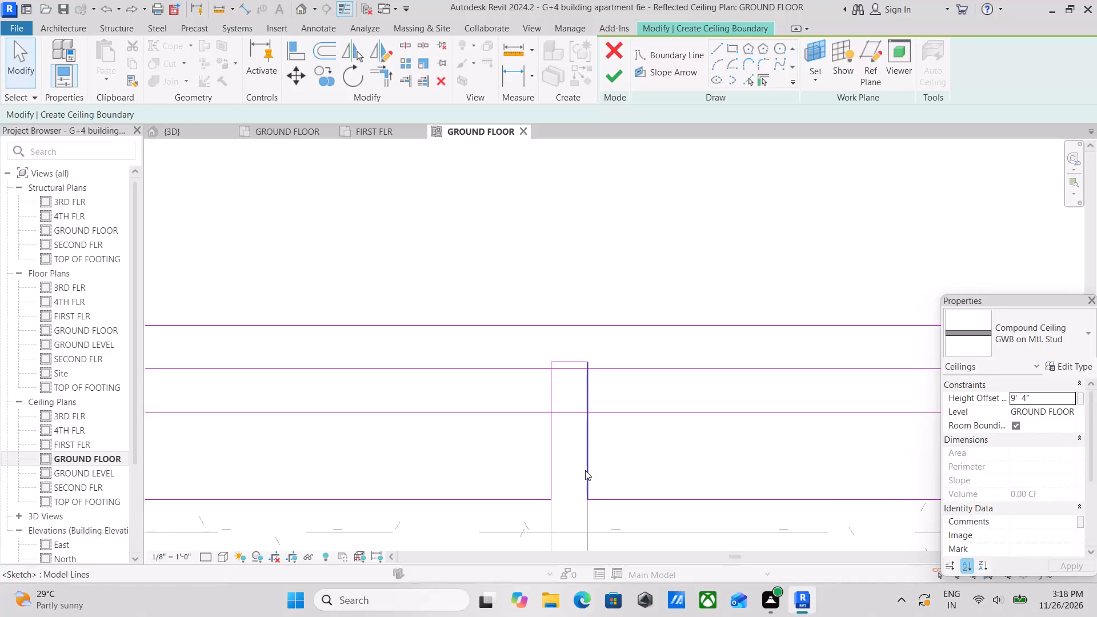
click(584, 467)
right_click(584, 467)
click(654, 284)
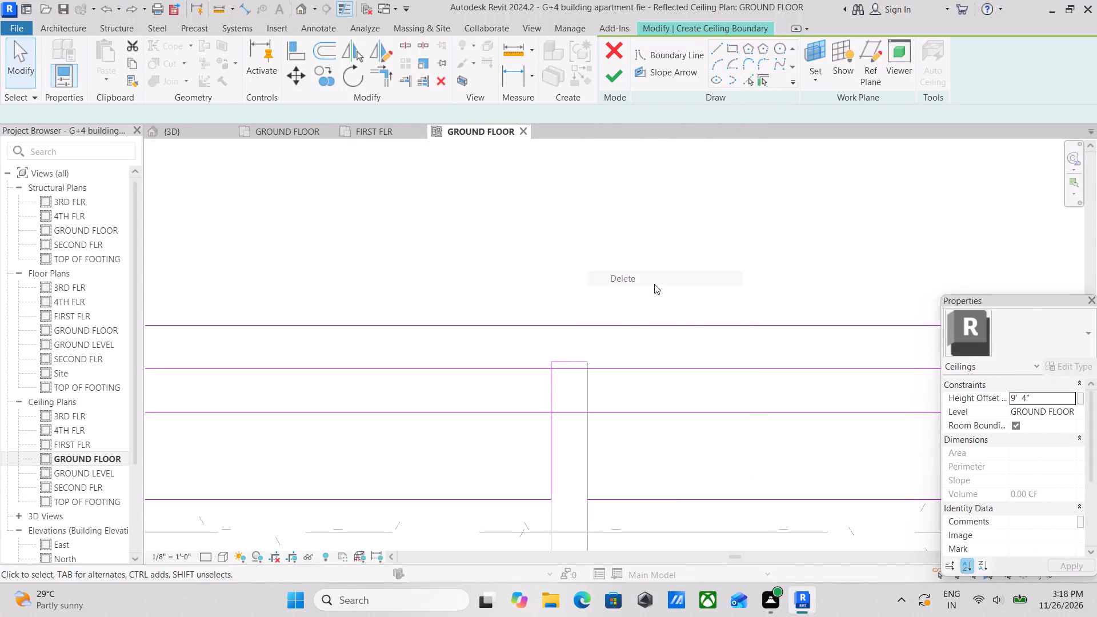
scroll(616, 340, up, 5)
click(523, 379)
right_click(523, 379)
click(540, 388)
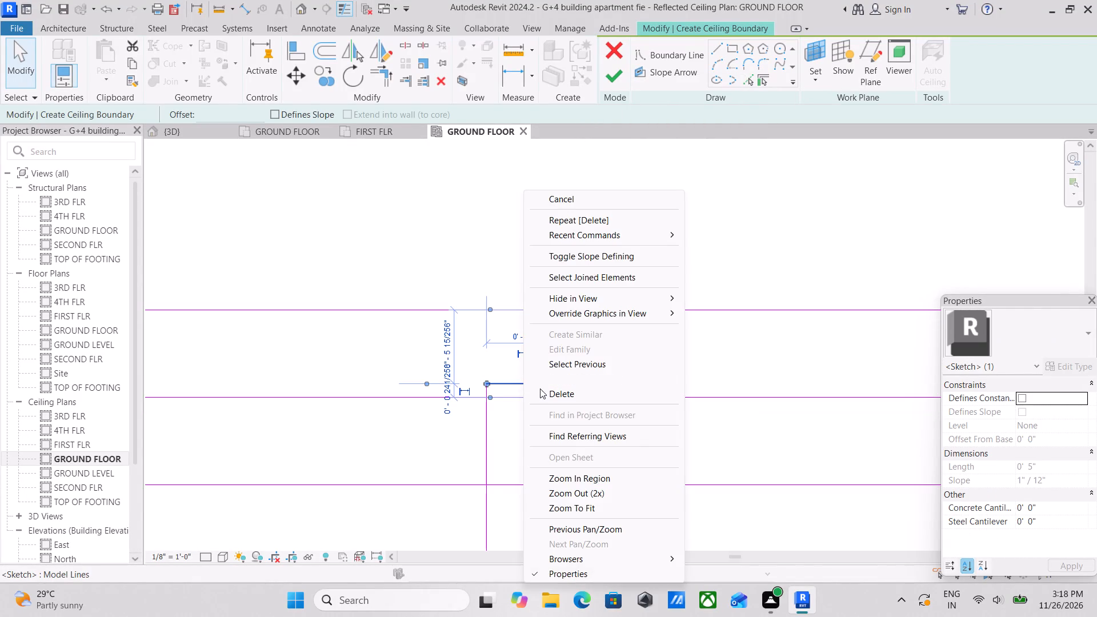
click(490, 439)
right_click(490, 439)
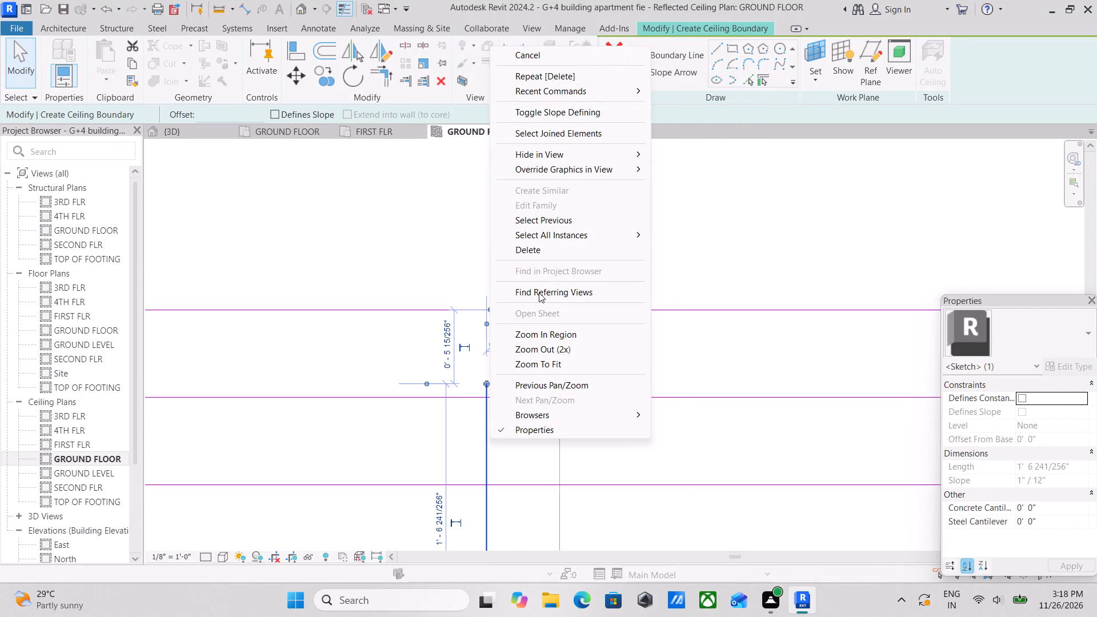
click(536, 253)
scroll(537, 287, down, 3)
middle_drag(539, 307, 579, 203)
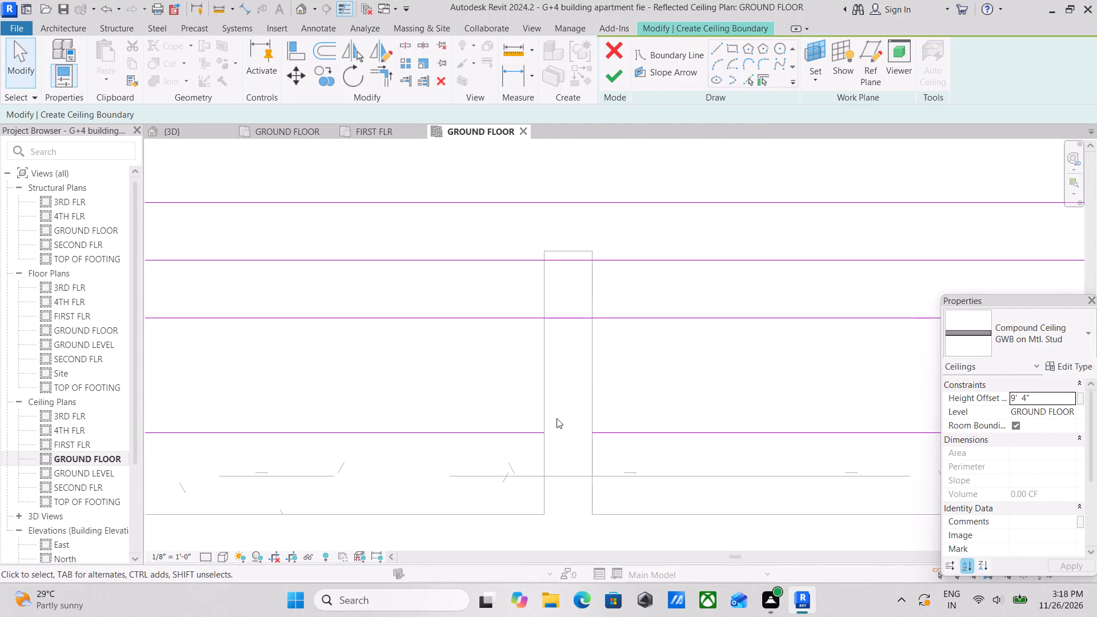
Extend the western segment of the outer south boundary line across the wall stub to meet the eastern segment.
click(536, 435)
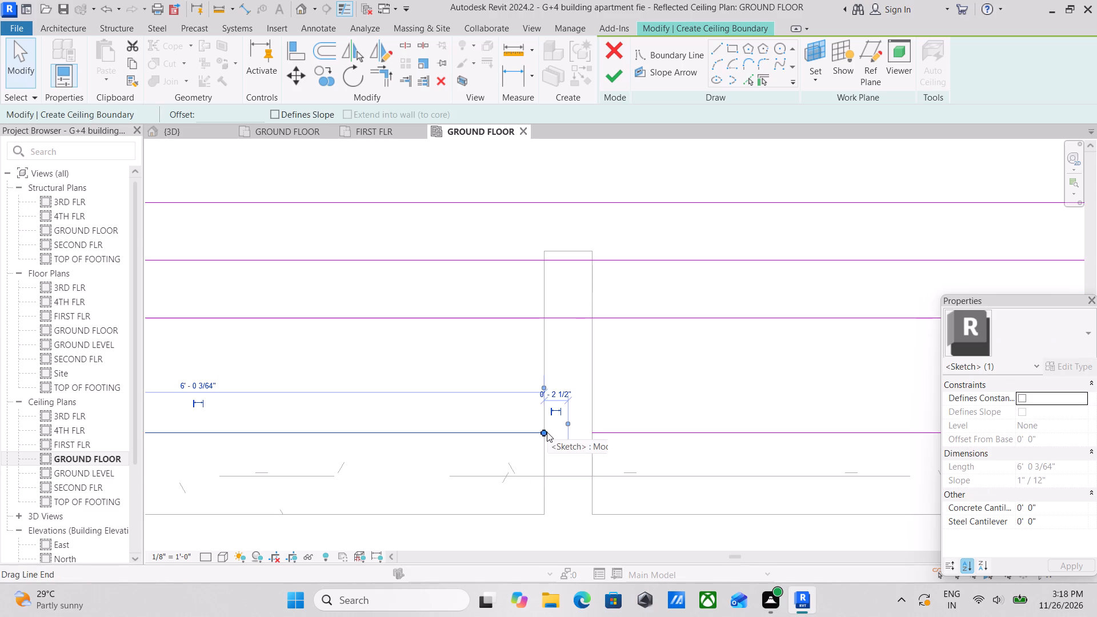
drag(545, 432, 592, 430)
scroll(593, 430, down, 6)
middle_click(665, 391)
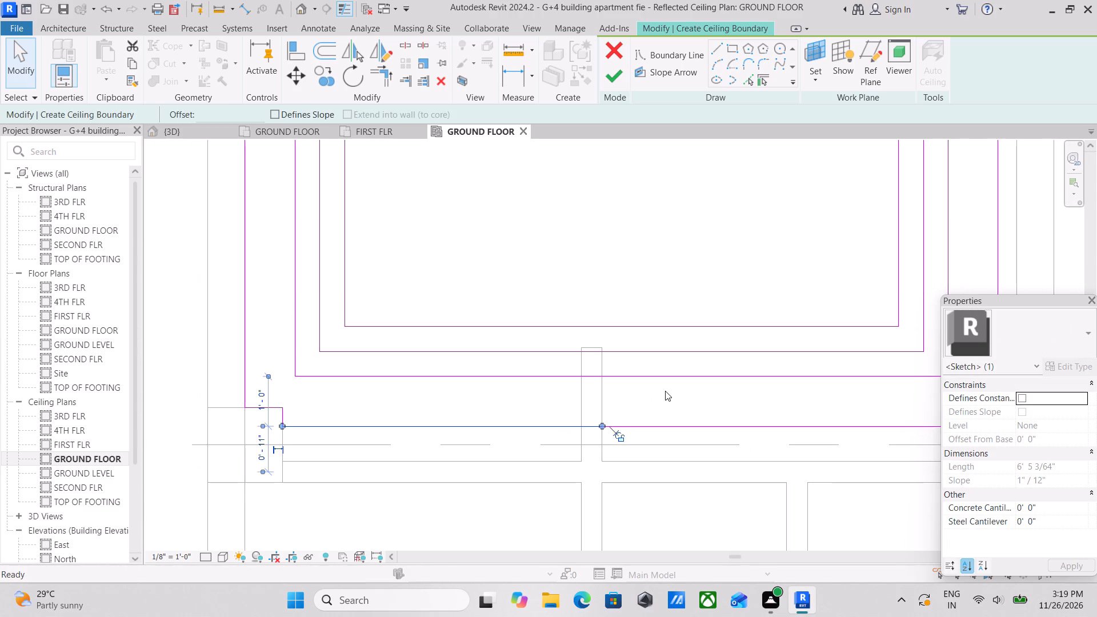
key(Escape)
key(Escape)
scroll(665, 391, down, 1)
middle_drag(665, 391, 515, 408)
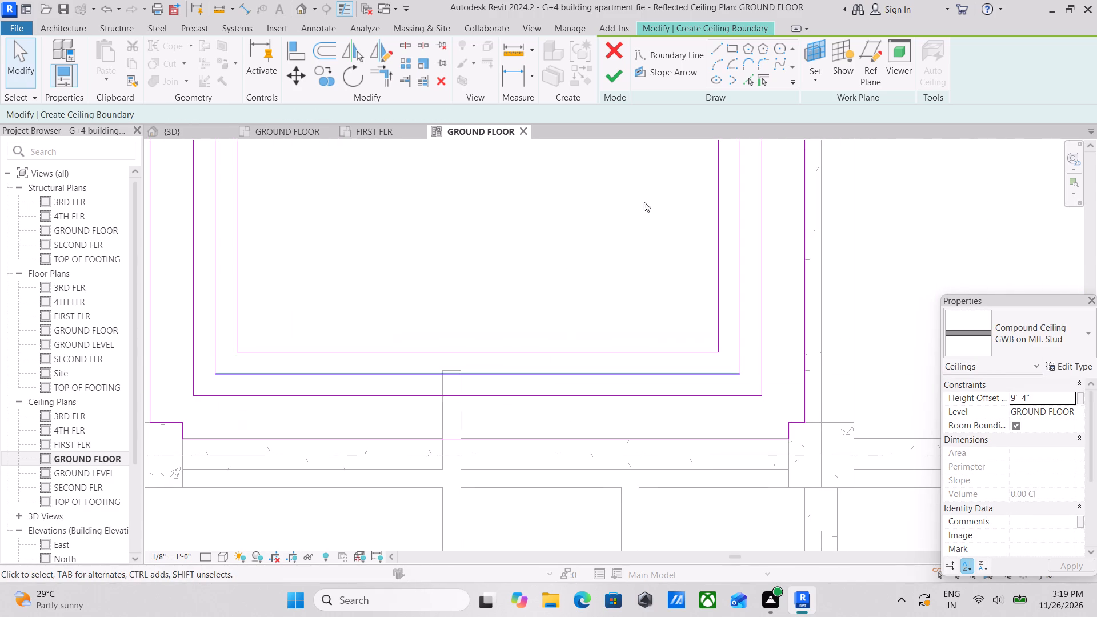
Finish the ceiling boundary sketch.
click(612, 71)
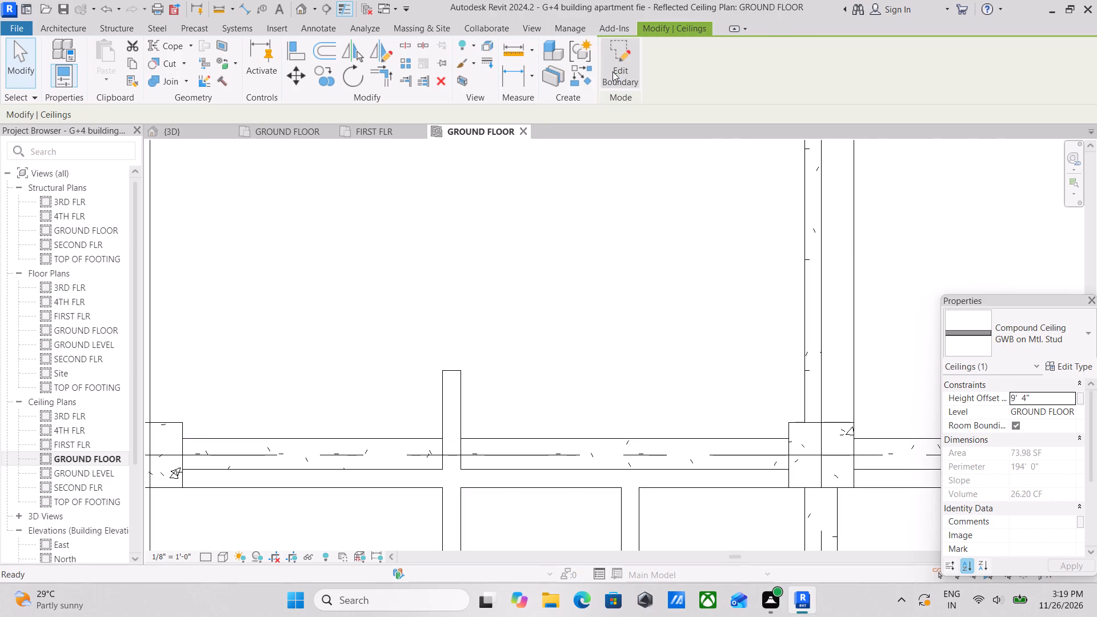
Draw a horizontal building section looking north, from west of the building through the northwest room to just past grid BB.
scroll(487, 311, down, 3)
middle_drag(487, 311, 550, 365)
scroll(483, 225, down, 2)
scroll(539, 314, down, 3)
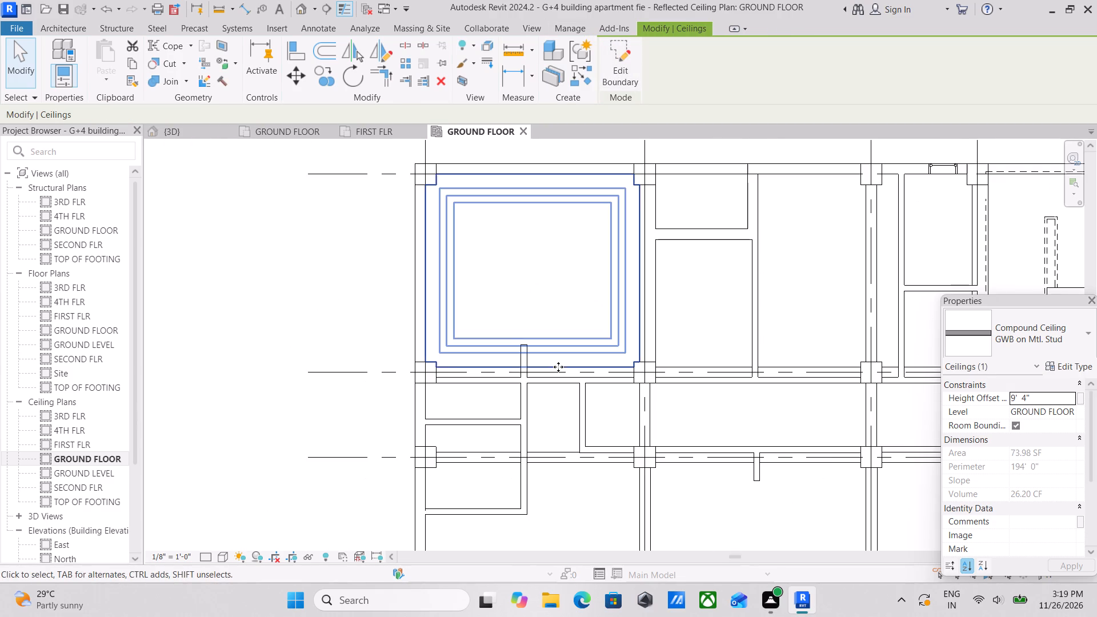
middle_drag(486, 247, 539, 335)
scroll(470, 307, down, 1)
middle_drag(473, 312, 446, 312)
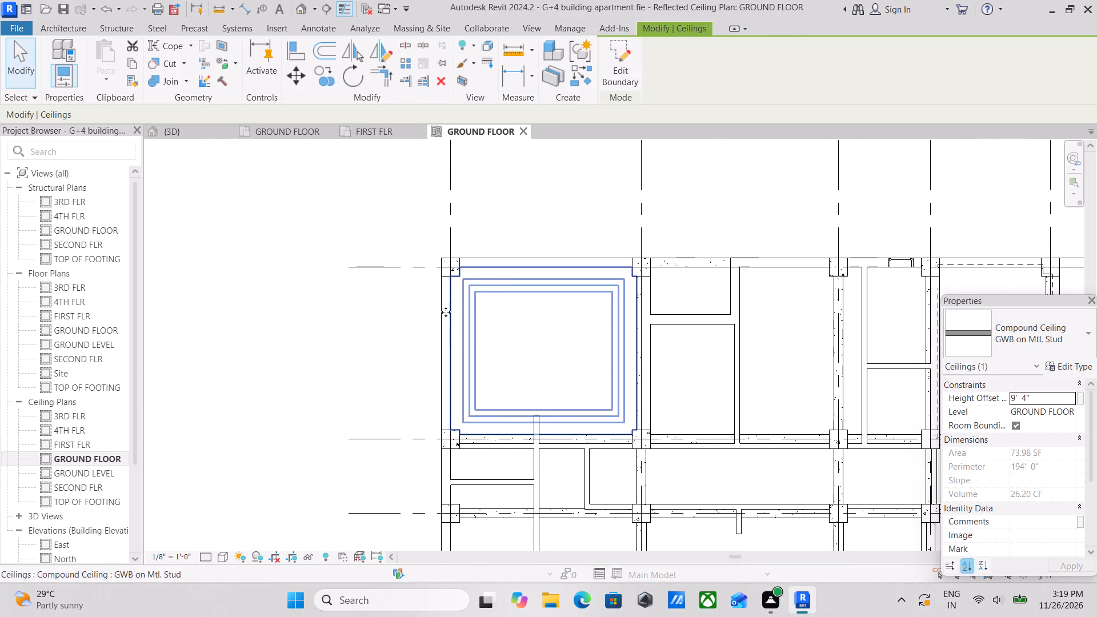
middle_drag(357, 360, 451, 363)
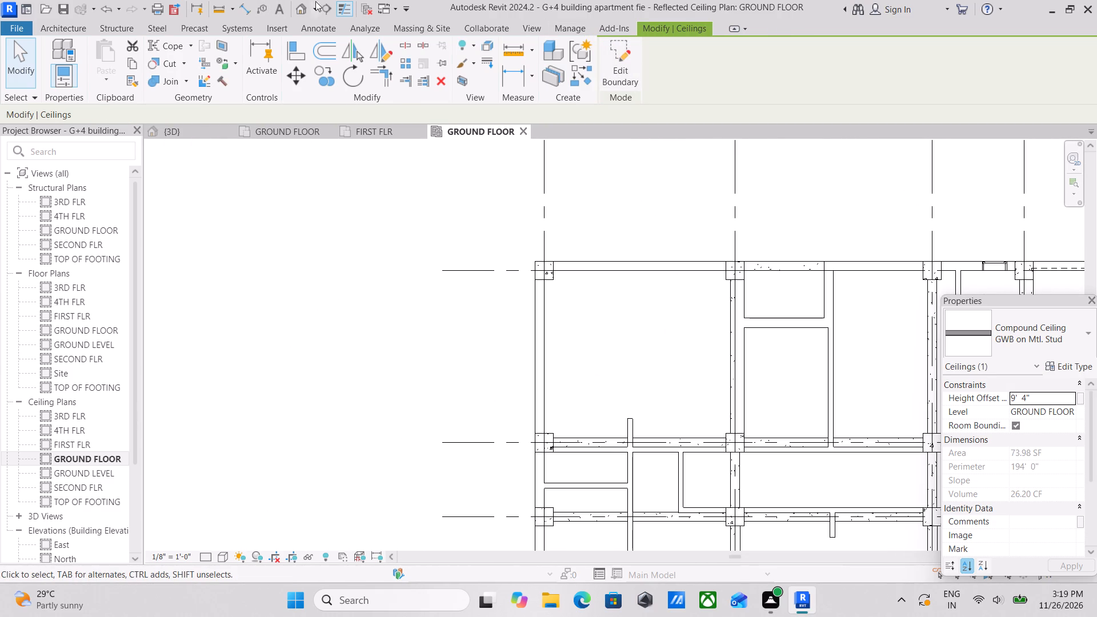
click(326, 1)
click(326, 5)
middle_drag(451, 353, 398, 320)
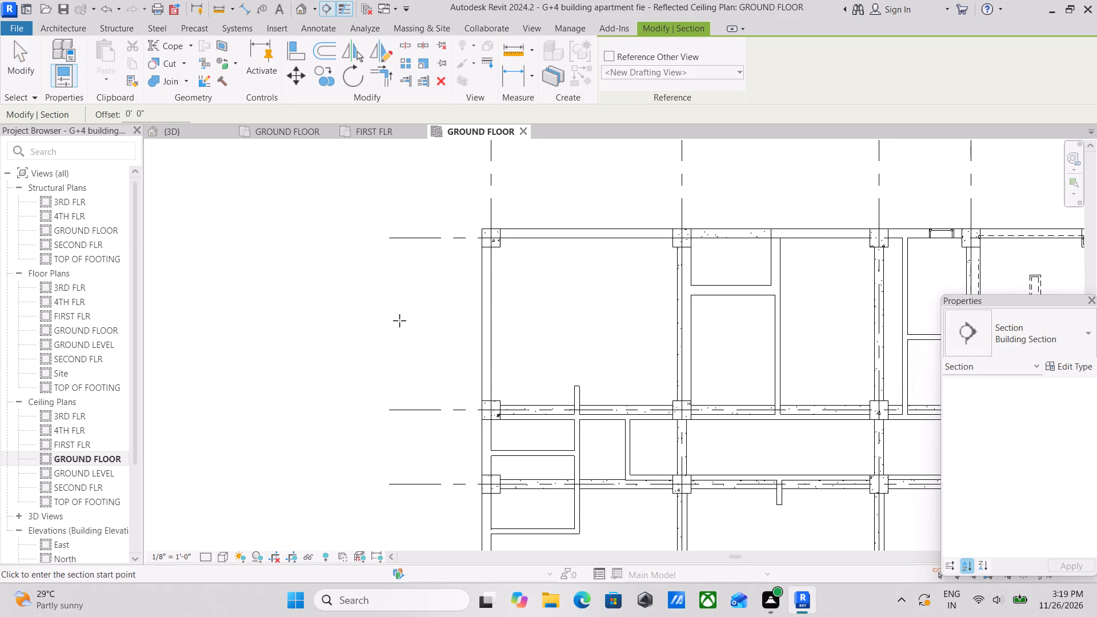
click(385, 363)
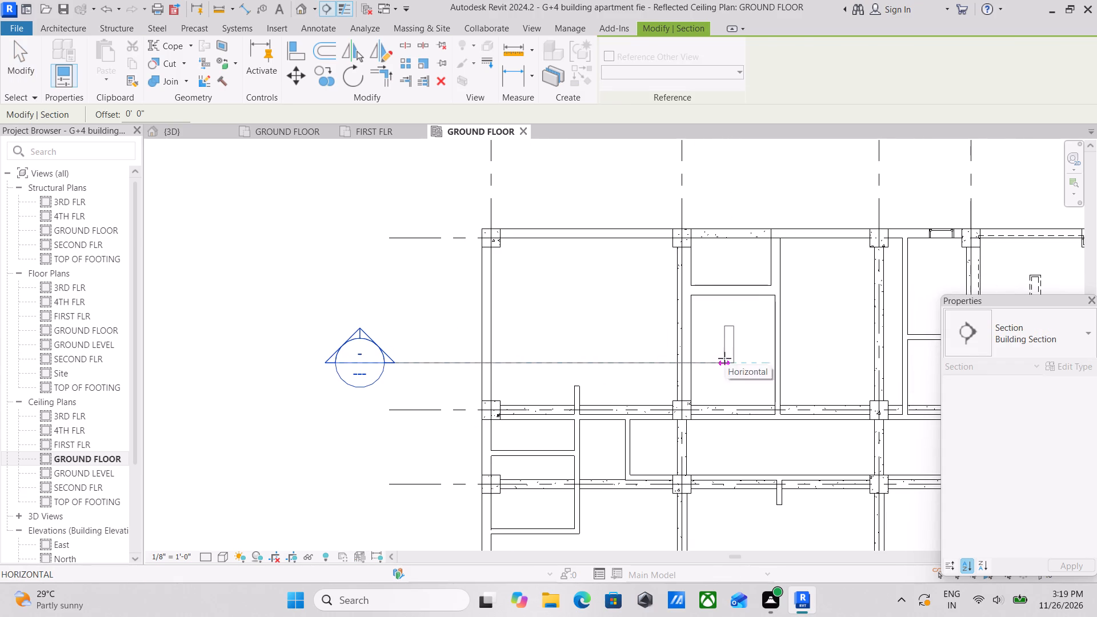
click(727, 359)
Tighten the section's extents around the northwest room, with the far clip at the north wall and the section head close to grid AA.
scroll(586, 241, down, 1)
middle_drag(586, 243, 613, 403)
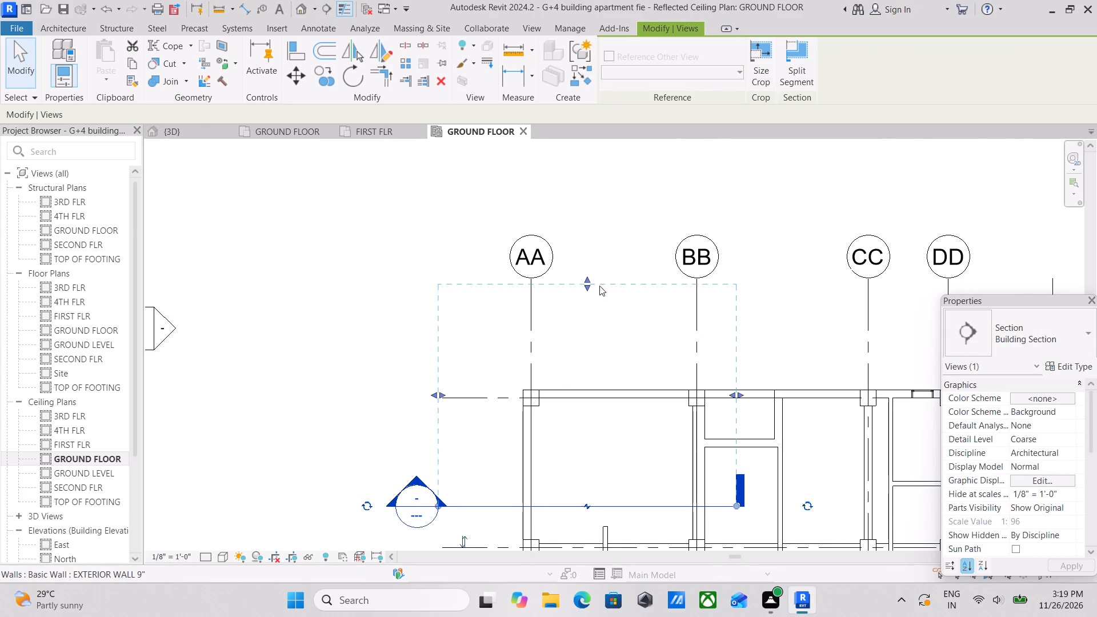
drag(588, 285, 591, 420)
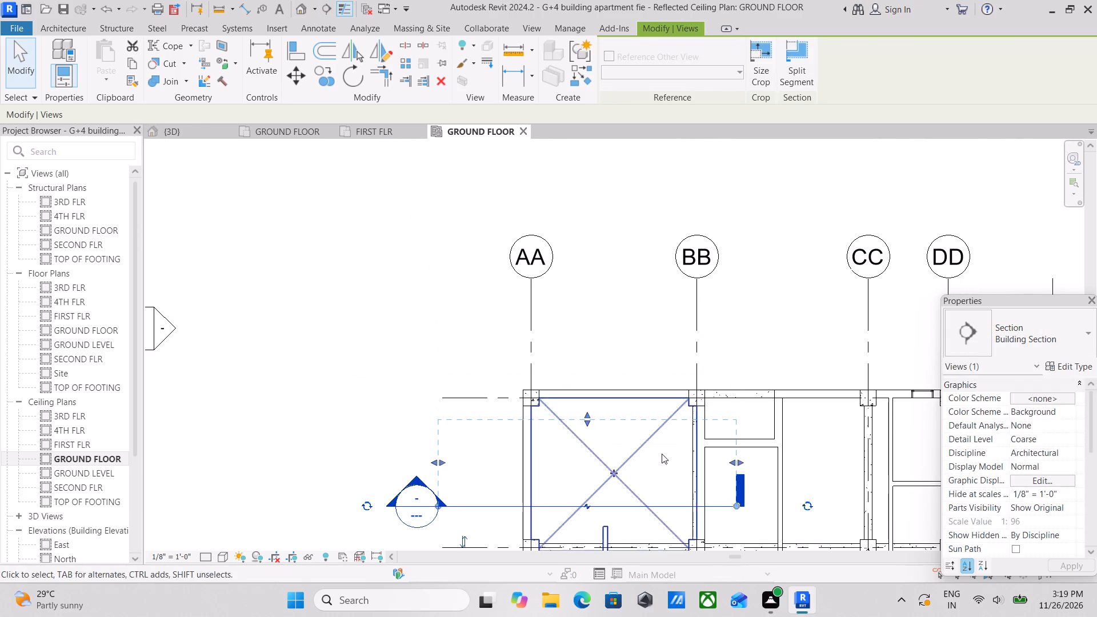
scroll(735, 464, up, 1)
drag(731, 460, 702, 462)
drag(398, 458, 458, 465)
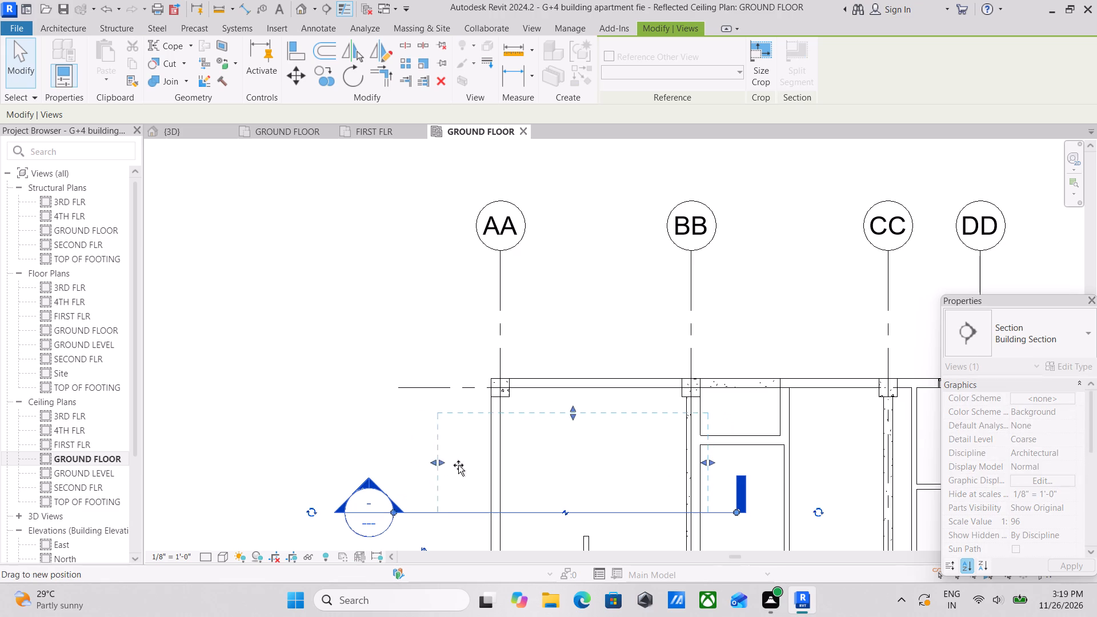
drag(458, 465, 484, 466)
drag(395, 514, 475, 514)
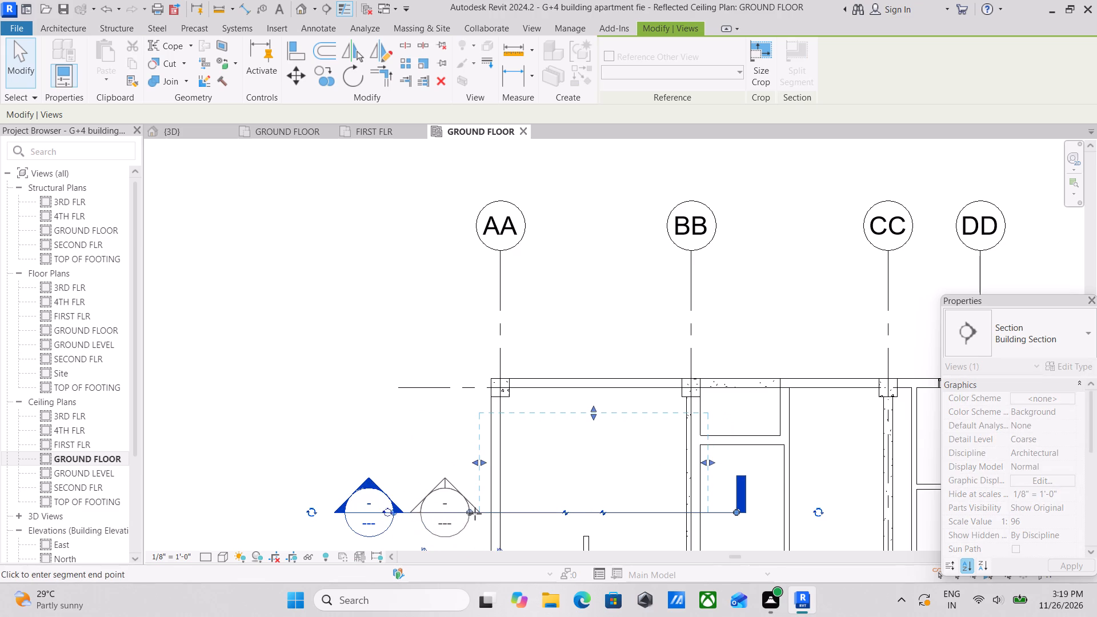
drag(475, 514, 473, 514)
drag(484, 463, 490, 463)
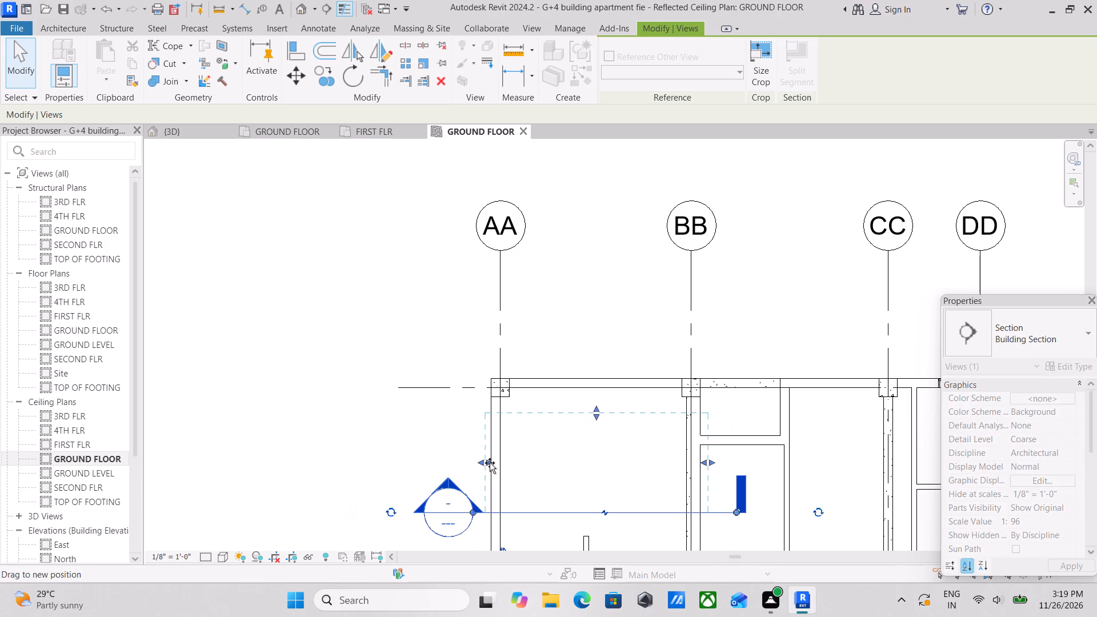
drag(490, 463, 491, 463)
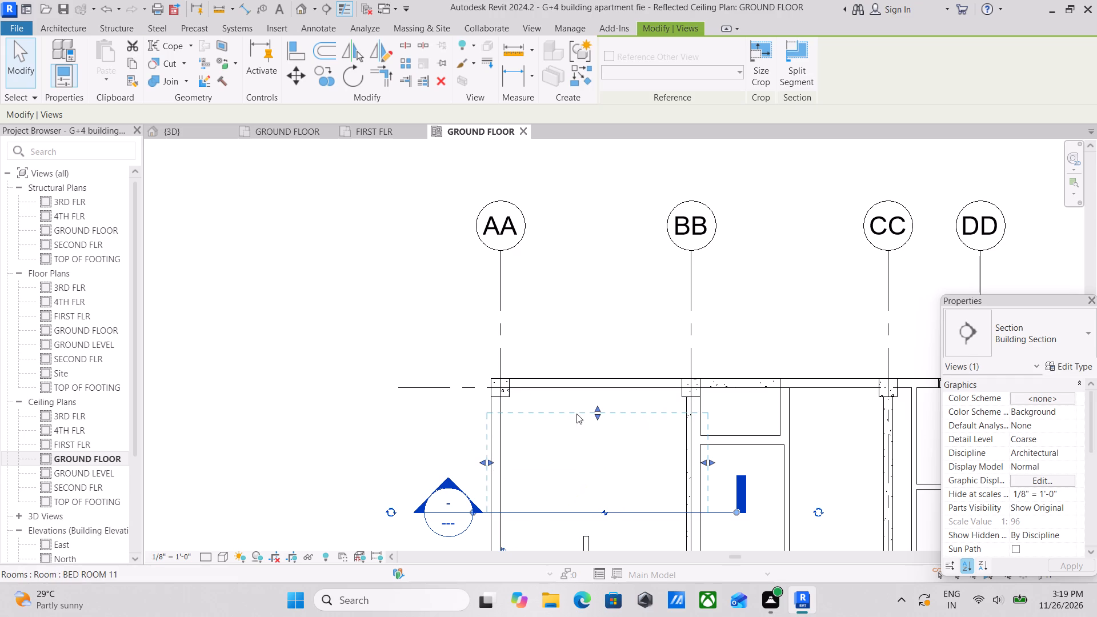
drag(594, 407, 598, 384)
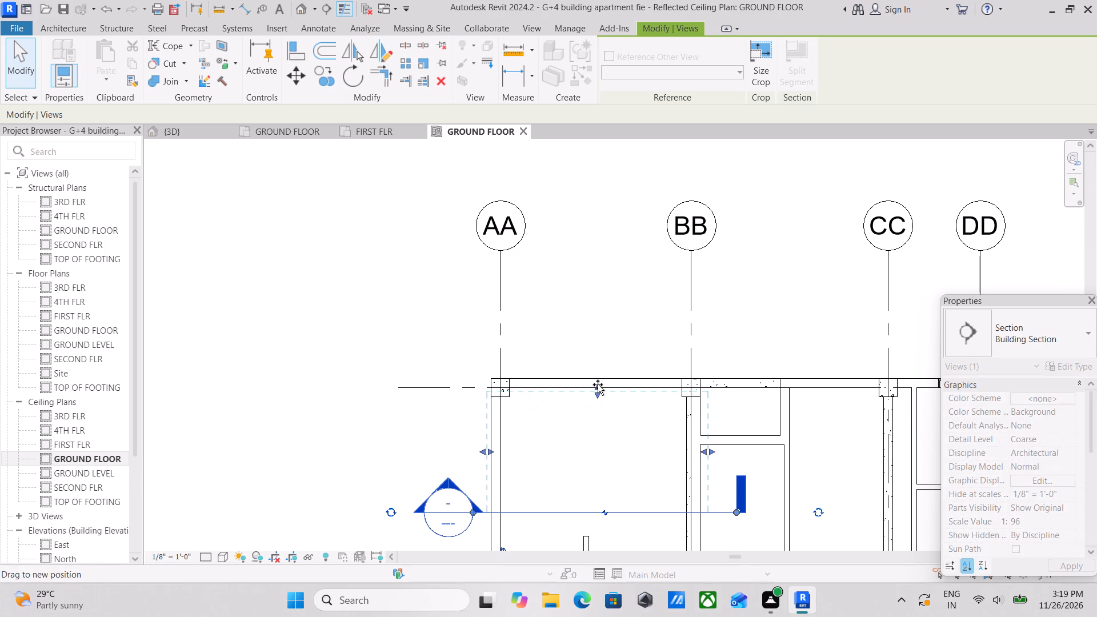
drag(598, 384, 599, 381)
Open the view of the new section.
right_click(450, 482)
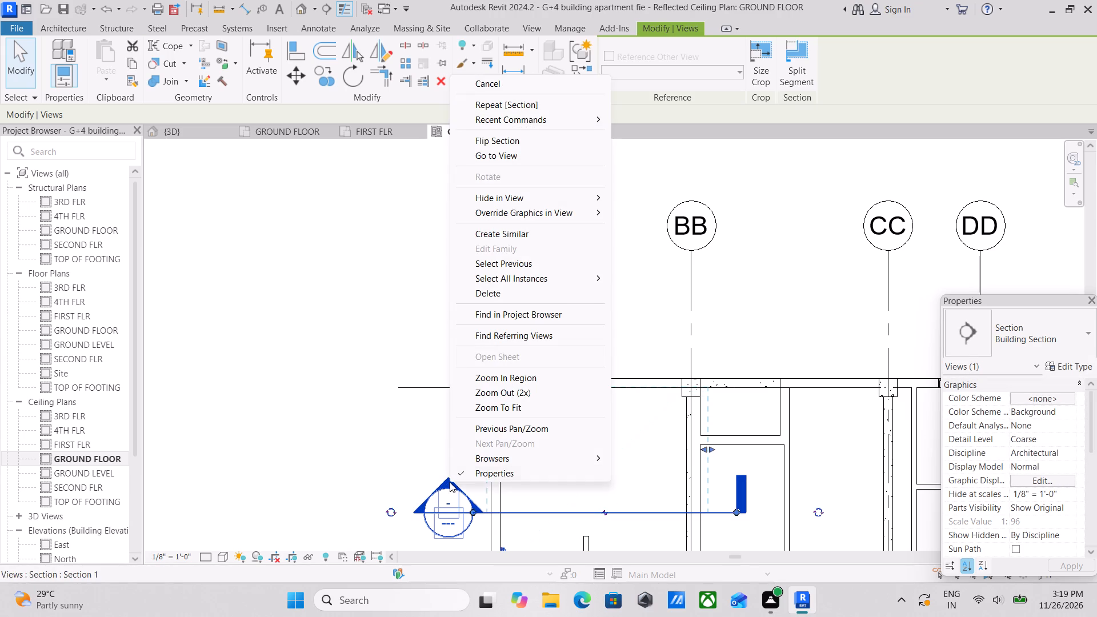
click(508, 155)
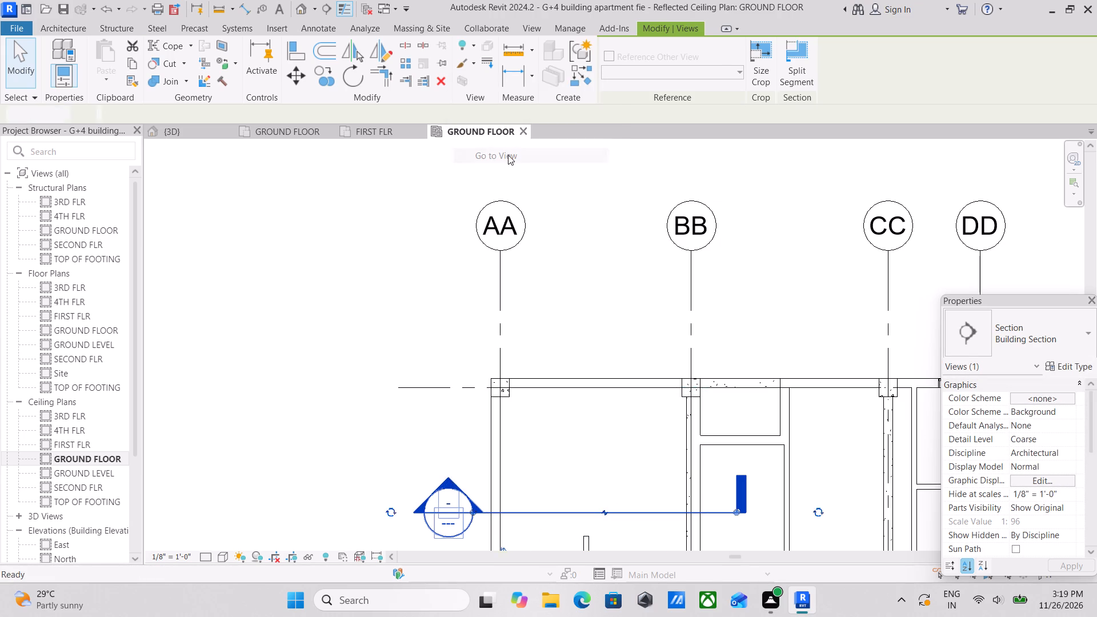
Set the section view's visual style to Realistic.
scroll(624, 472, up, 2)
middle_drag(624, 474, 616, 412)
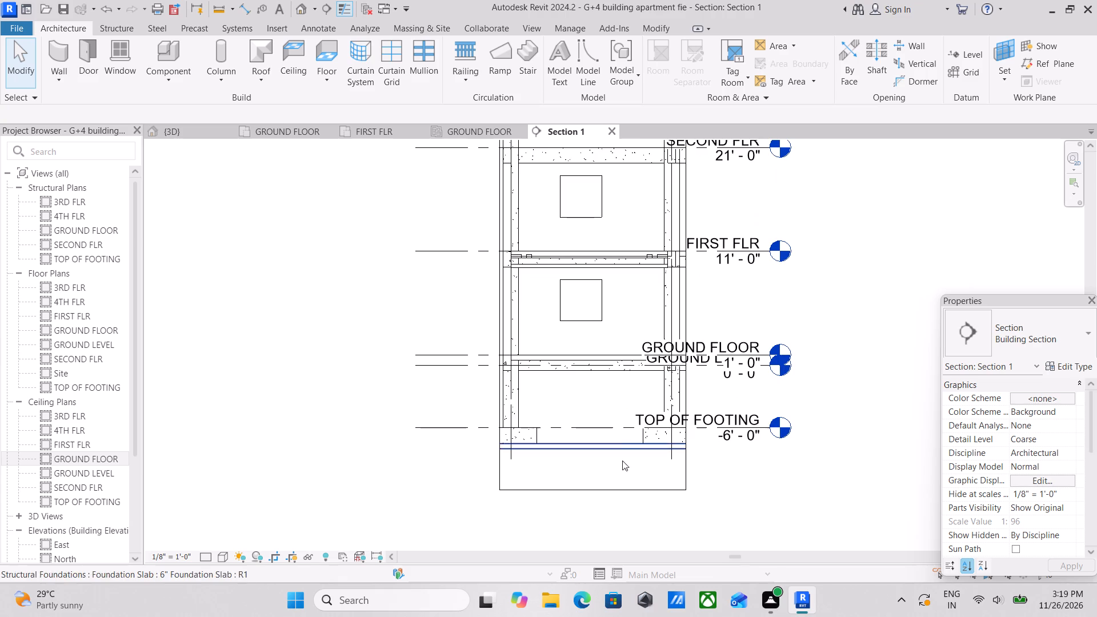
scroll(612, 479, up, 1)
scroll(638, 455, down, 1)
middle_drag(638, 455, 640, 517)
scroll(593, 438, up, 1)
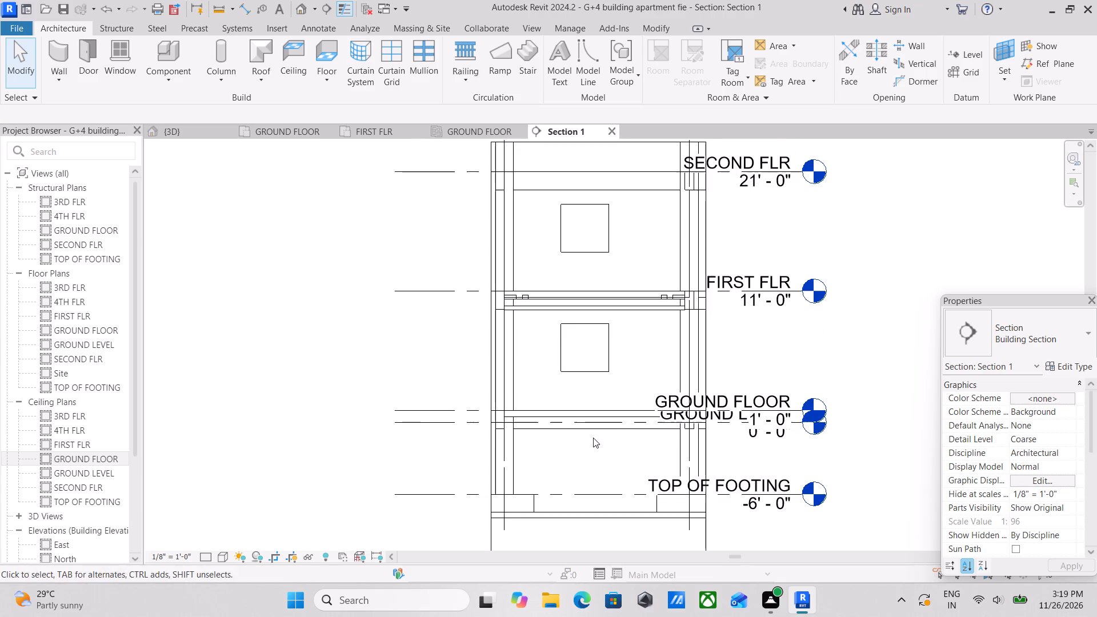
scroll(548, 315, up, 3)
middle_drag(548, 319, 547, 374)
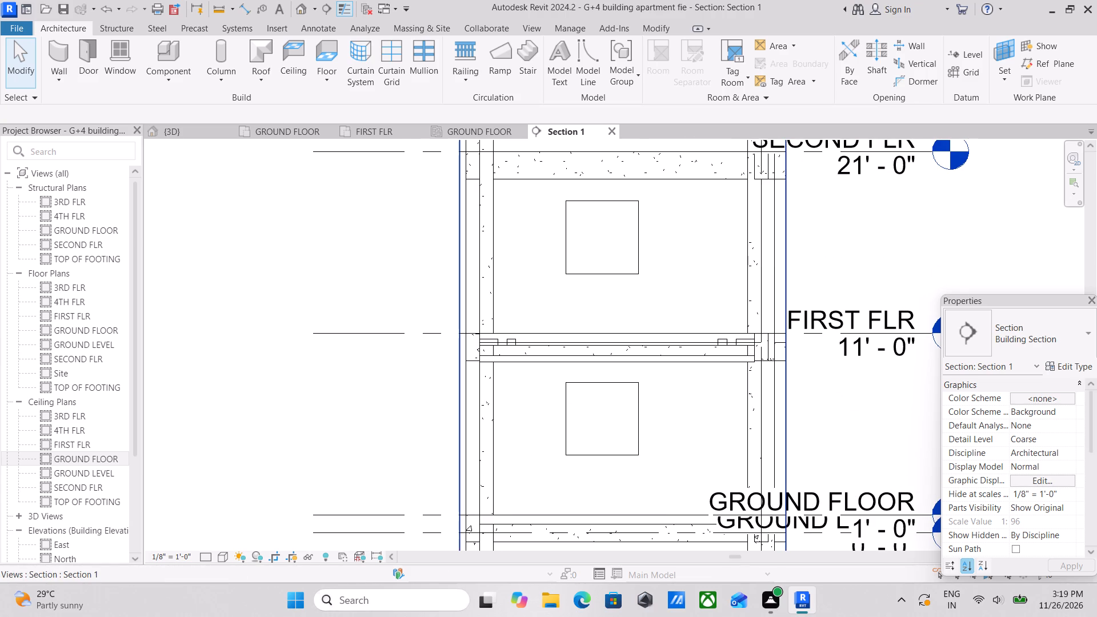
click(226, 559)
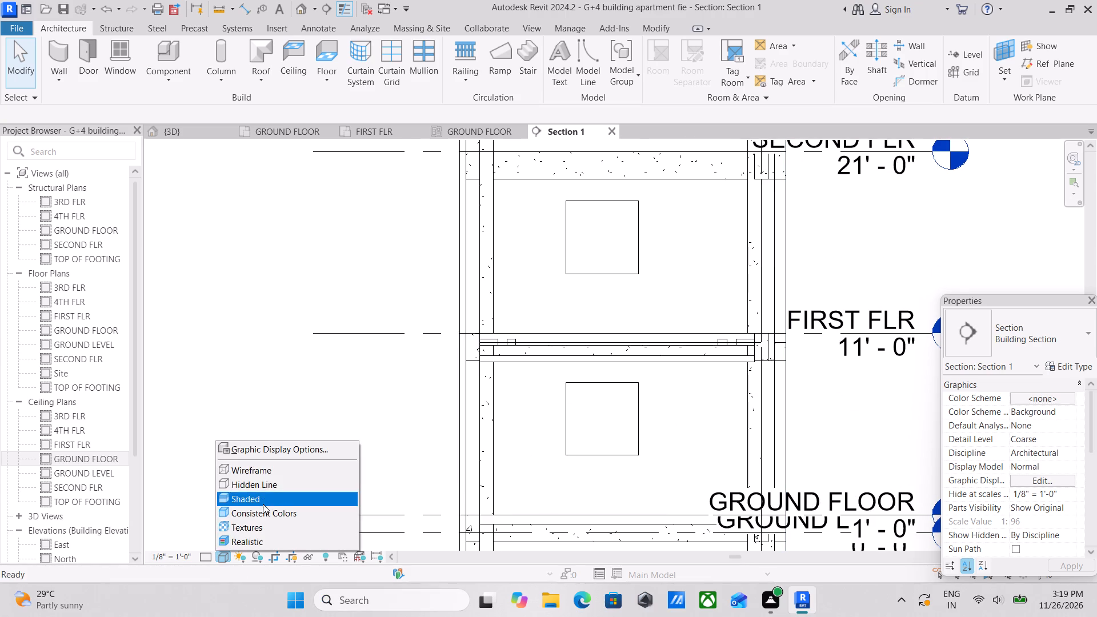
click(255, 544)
Examine the GWB on Mtl. Stud ceiling below the FIRST FLR slab in the section, including its properties and surroundings.
scroll(552, 360, up, 3)
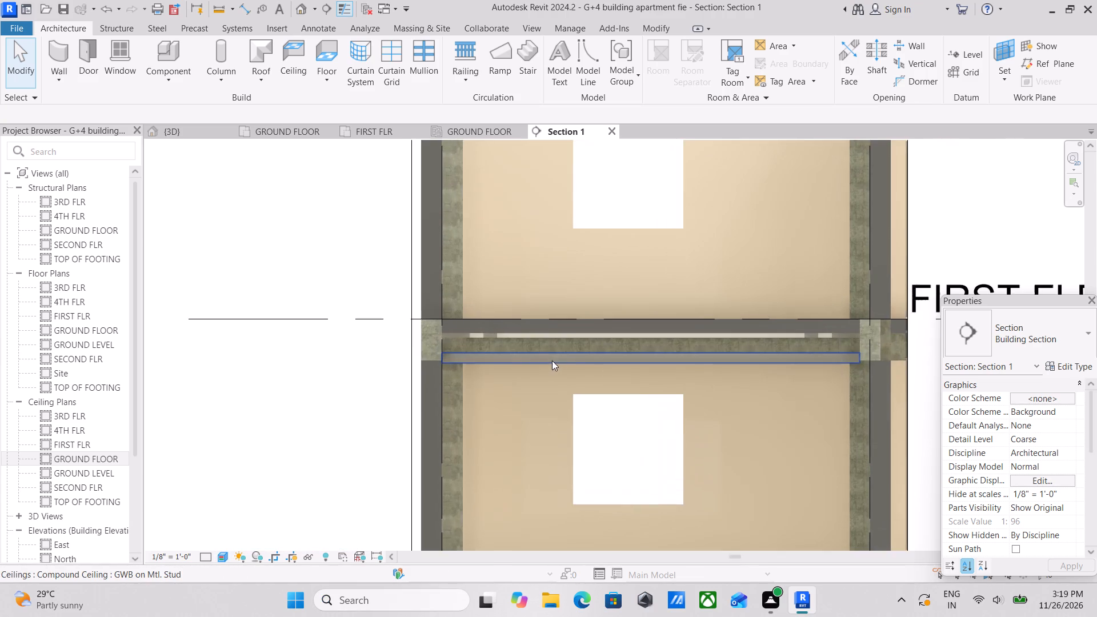
scroll(581, 361, up, 3)
scroll(605, 417, up, 3)
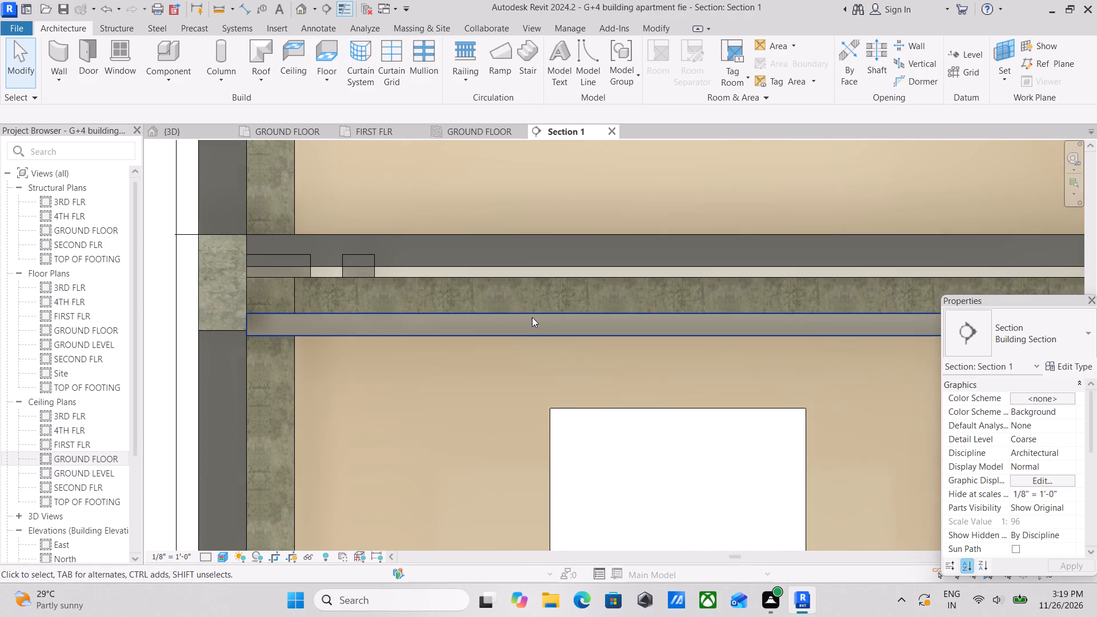
scroll(532, 317, down, 3)
middle_drag(648, 364, 604, 377)
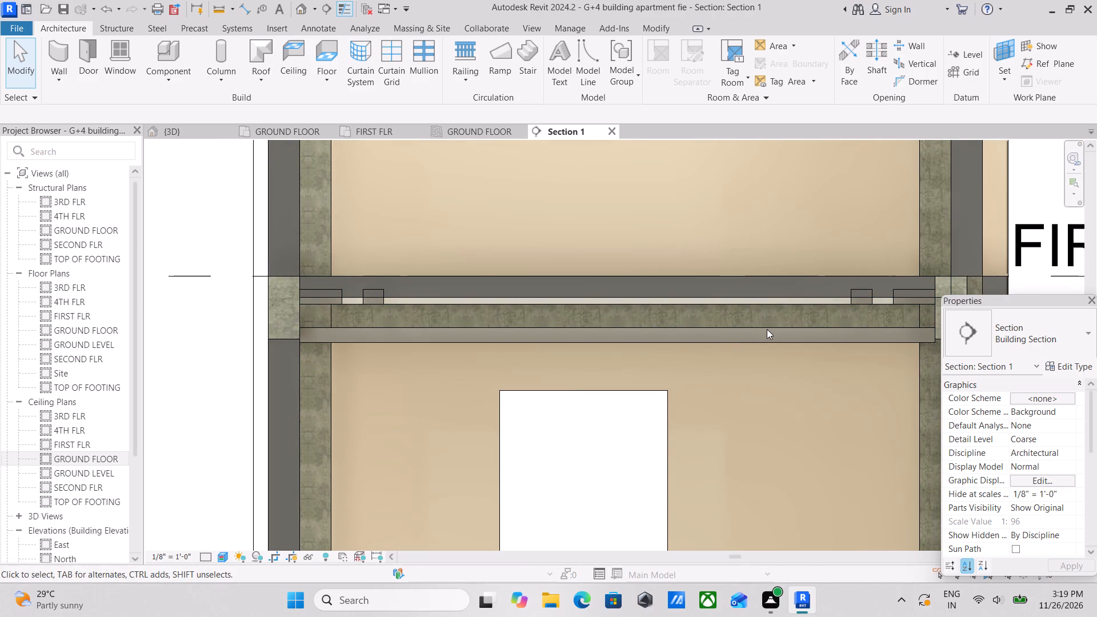
click(767, 329)
scroll(705, 364, down, 2)
middle_drag(704, 364, 674, 323)
scroll(673, 322, down, 1)
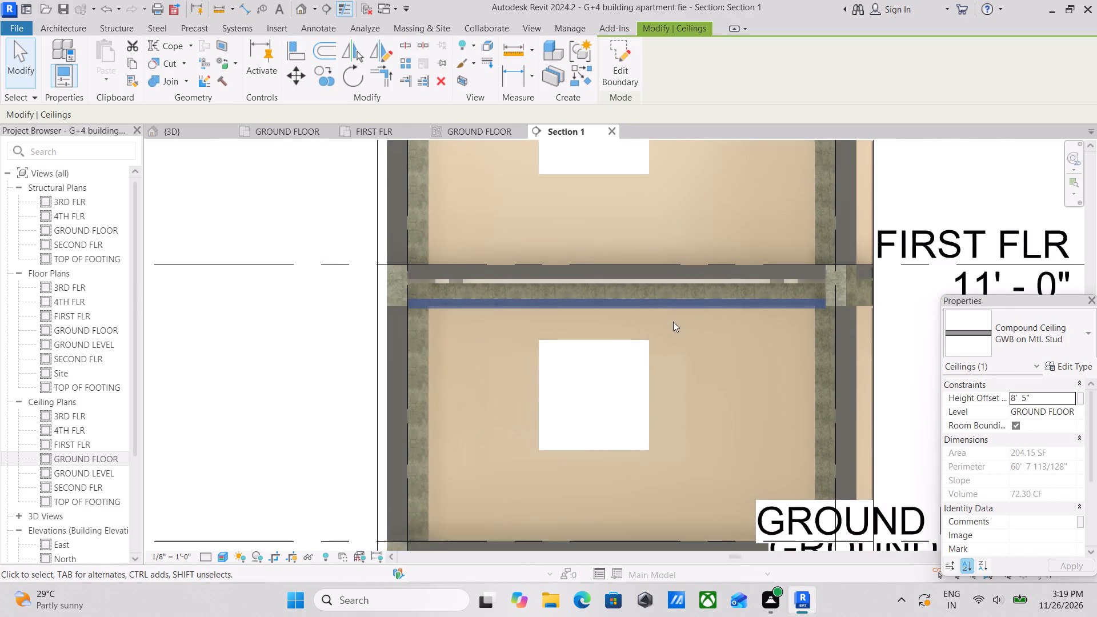
scroll(673, 322, down, 2)
middle_drag(643, 389, 667, 462)
scroll(669, 467, down, 1)
middle_drag(669, 467, 659, 467)
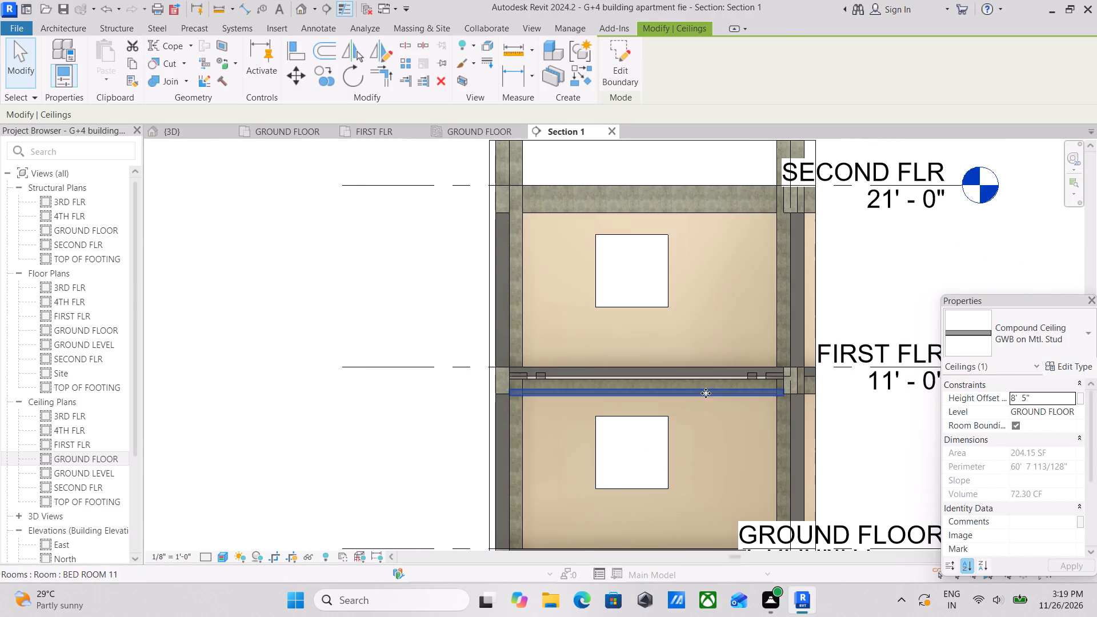
scroll(719, 379, up, 1)
key(Escape)
scroll(722, 379, down, 1)
middle_drag(722, 391, 686, 307)
scroll(697, 459, up, 1)
middle_drag(715, 452, 432, 354)
scroll(568, 356, down, 3)
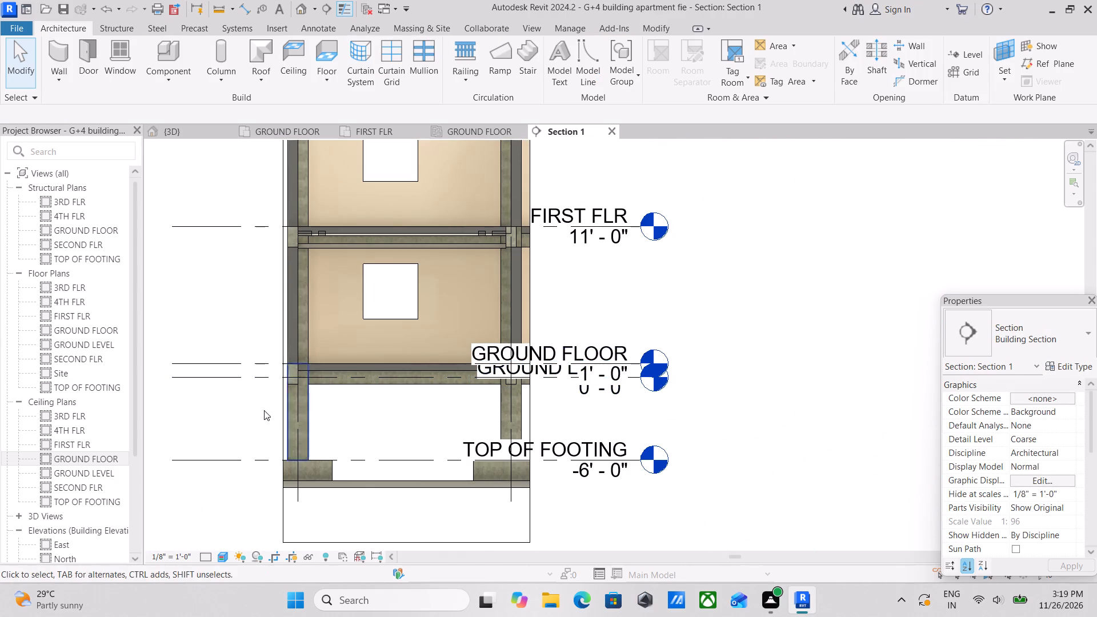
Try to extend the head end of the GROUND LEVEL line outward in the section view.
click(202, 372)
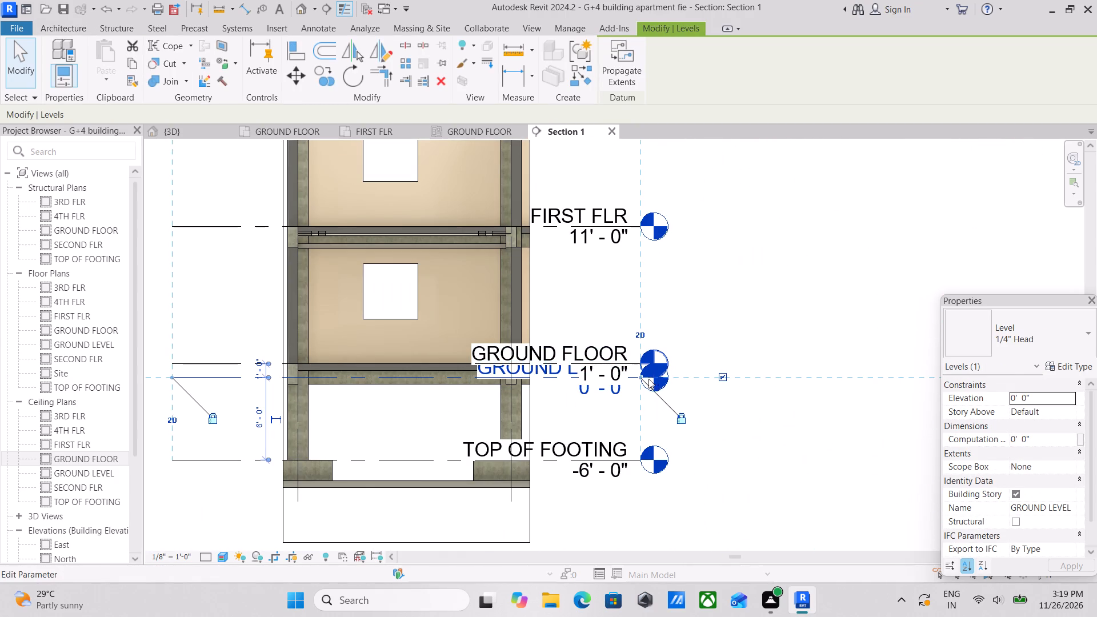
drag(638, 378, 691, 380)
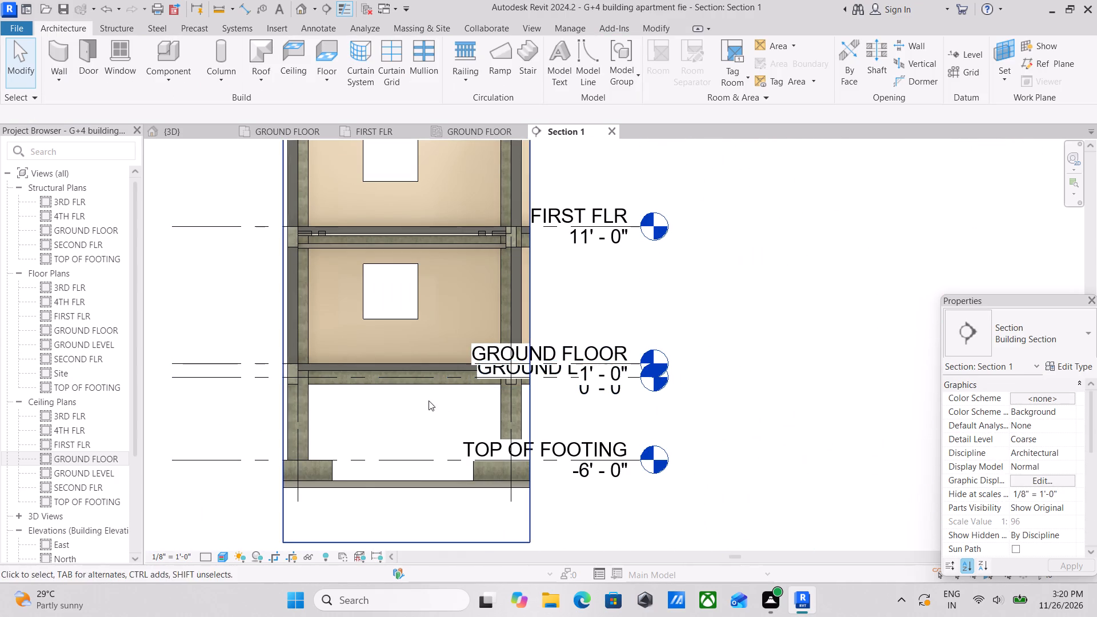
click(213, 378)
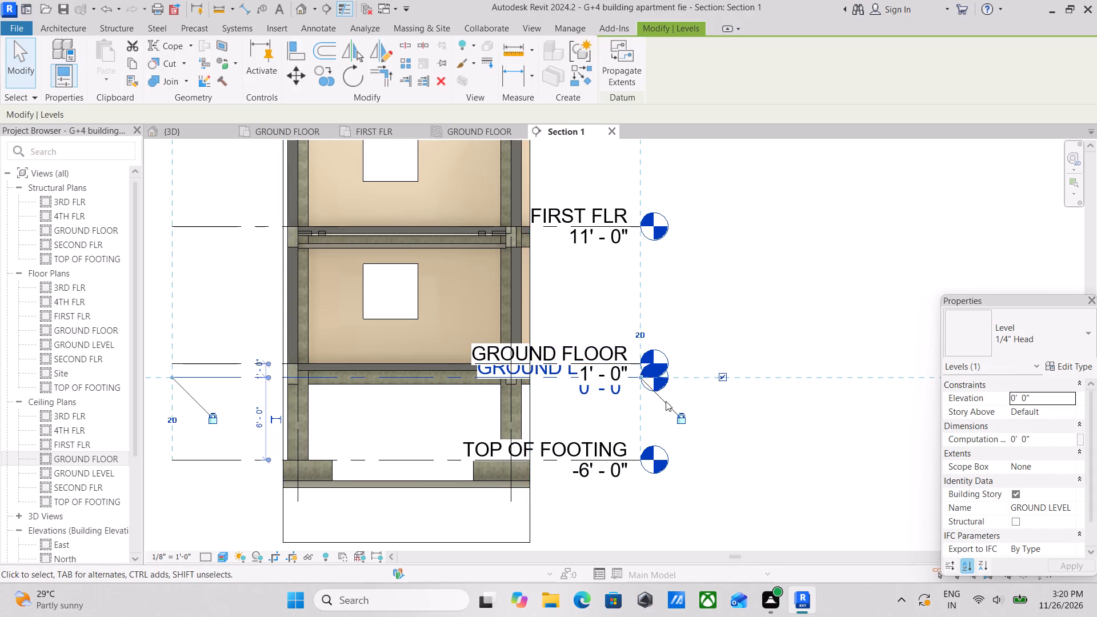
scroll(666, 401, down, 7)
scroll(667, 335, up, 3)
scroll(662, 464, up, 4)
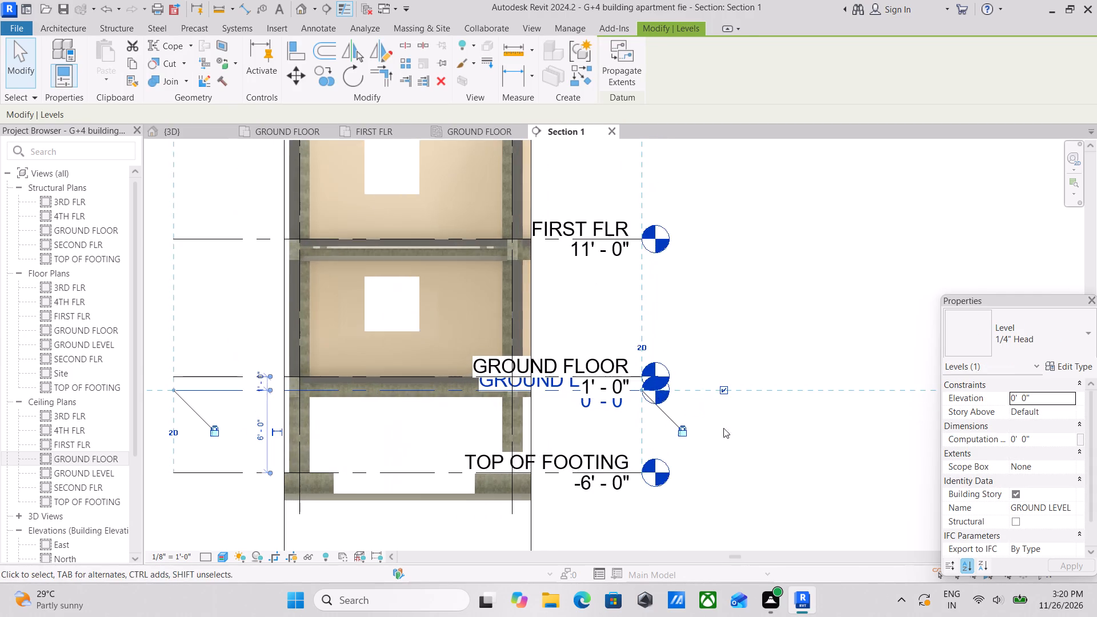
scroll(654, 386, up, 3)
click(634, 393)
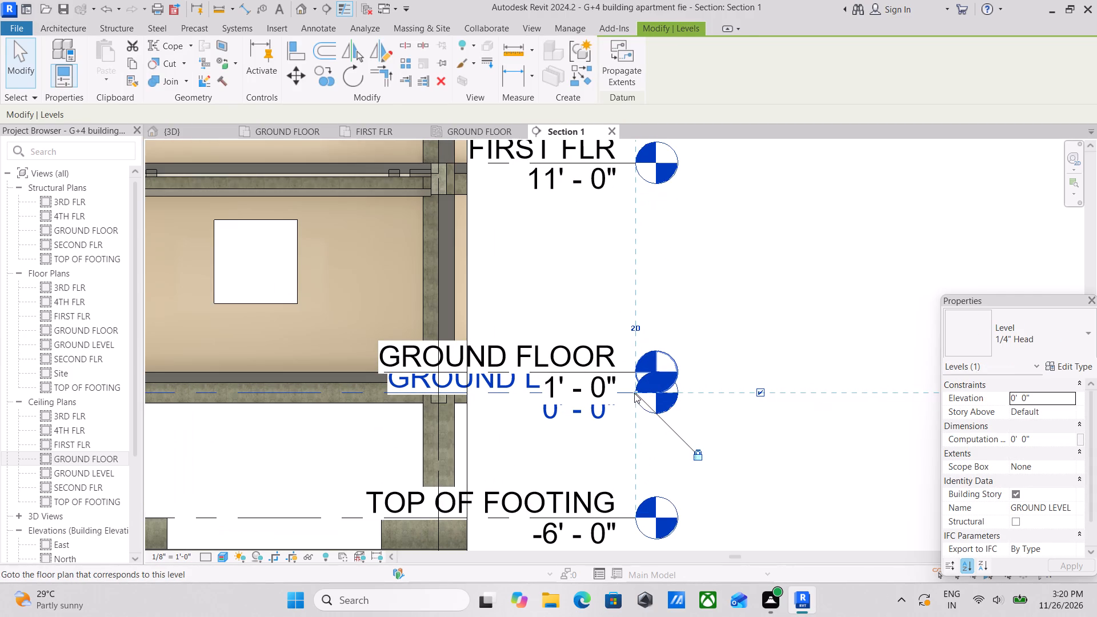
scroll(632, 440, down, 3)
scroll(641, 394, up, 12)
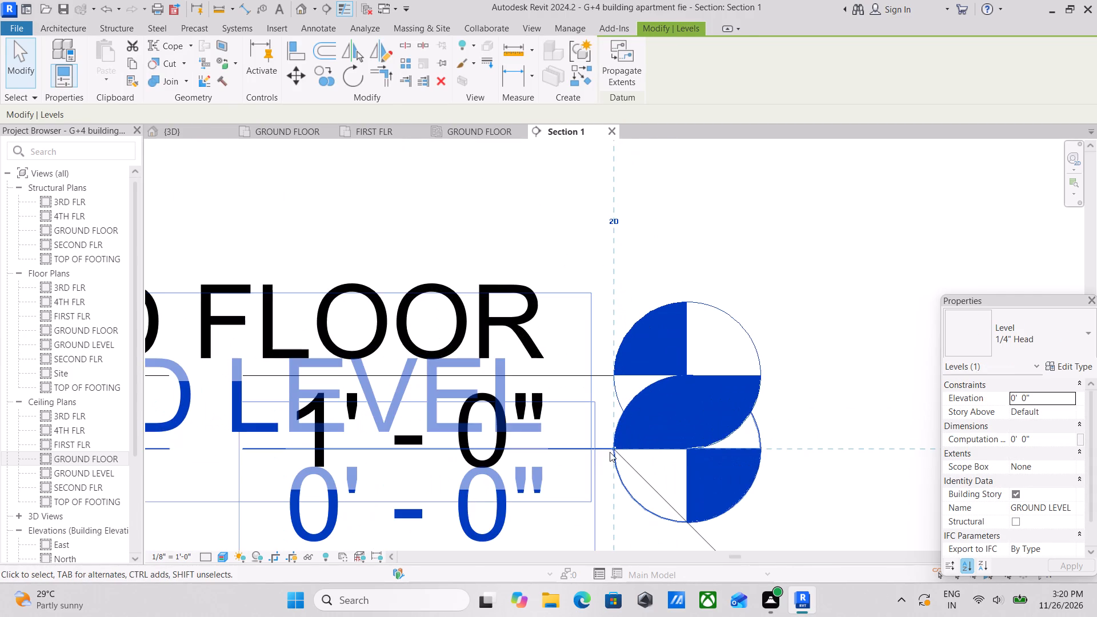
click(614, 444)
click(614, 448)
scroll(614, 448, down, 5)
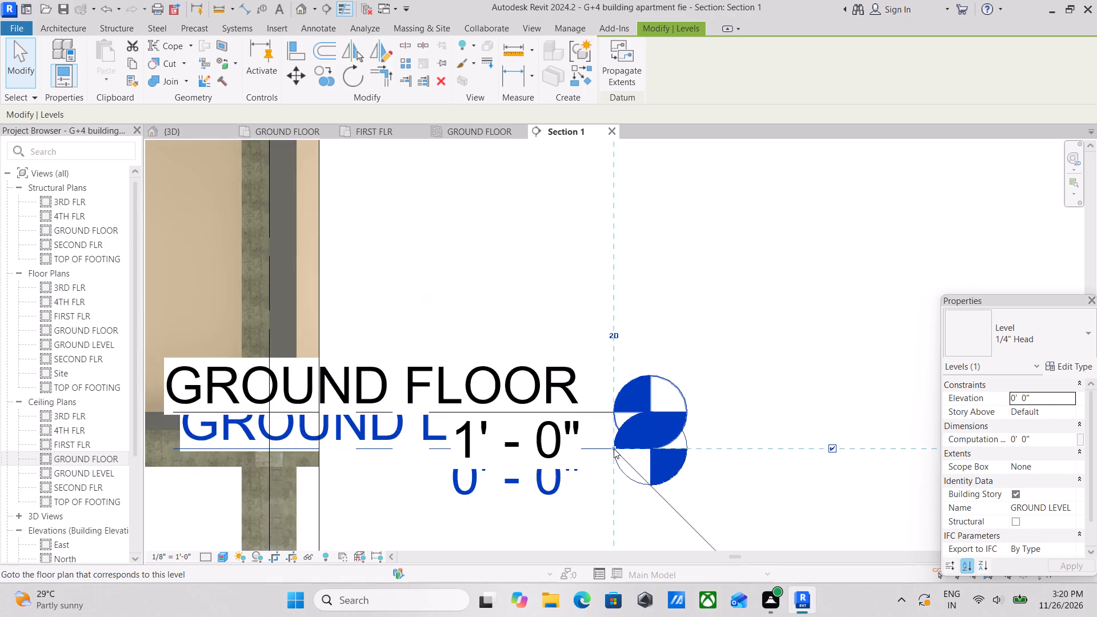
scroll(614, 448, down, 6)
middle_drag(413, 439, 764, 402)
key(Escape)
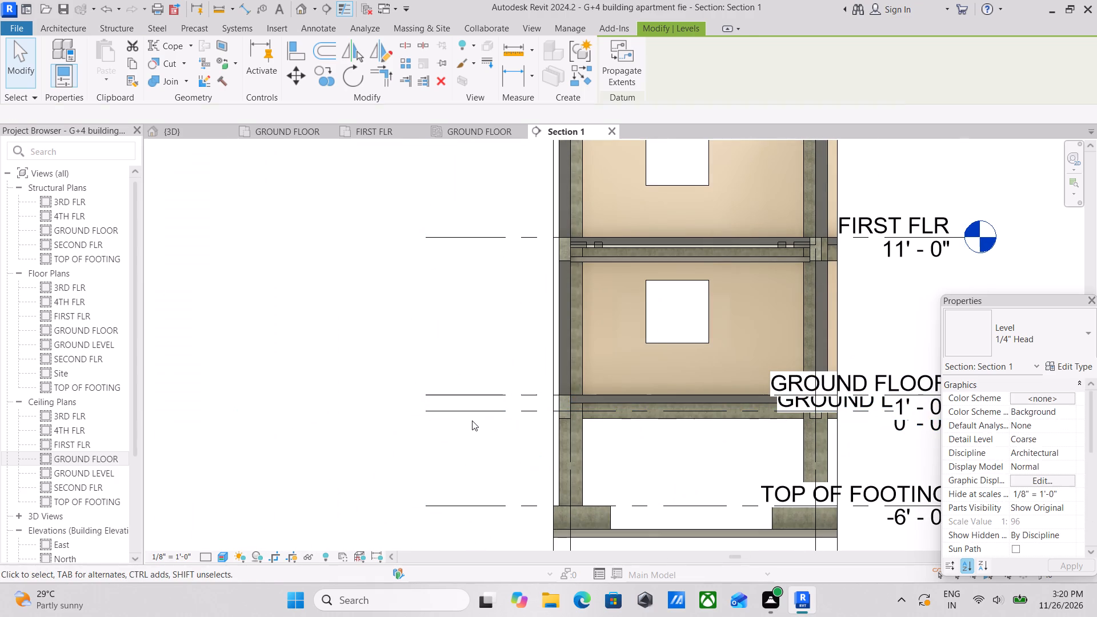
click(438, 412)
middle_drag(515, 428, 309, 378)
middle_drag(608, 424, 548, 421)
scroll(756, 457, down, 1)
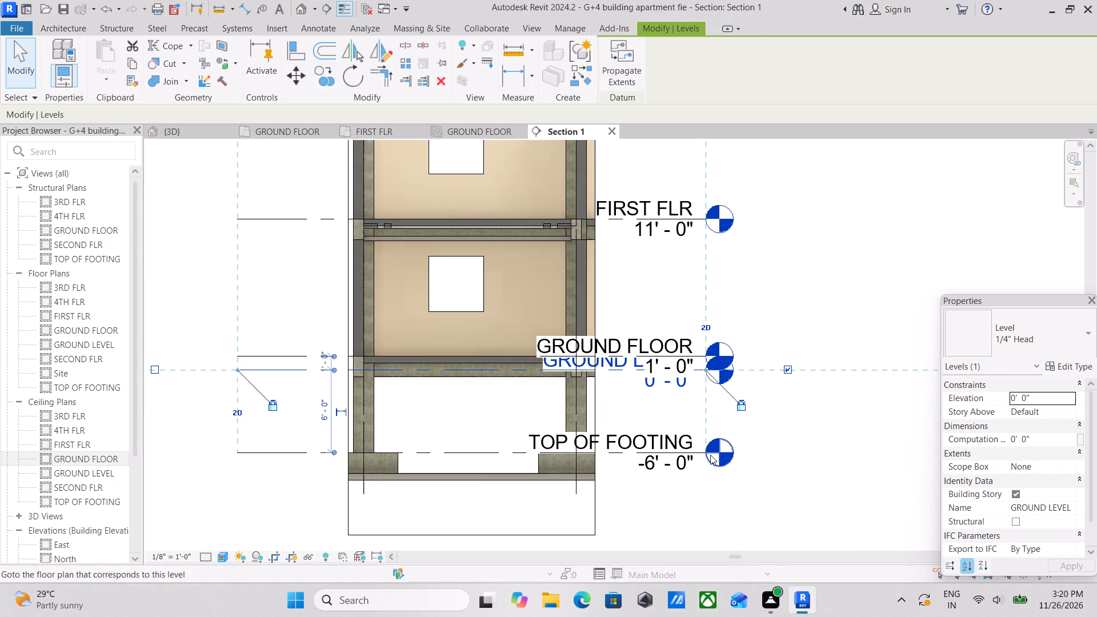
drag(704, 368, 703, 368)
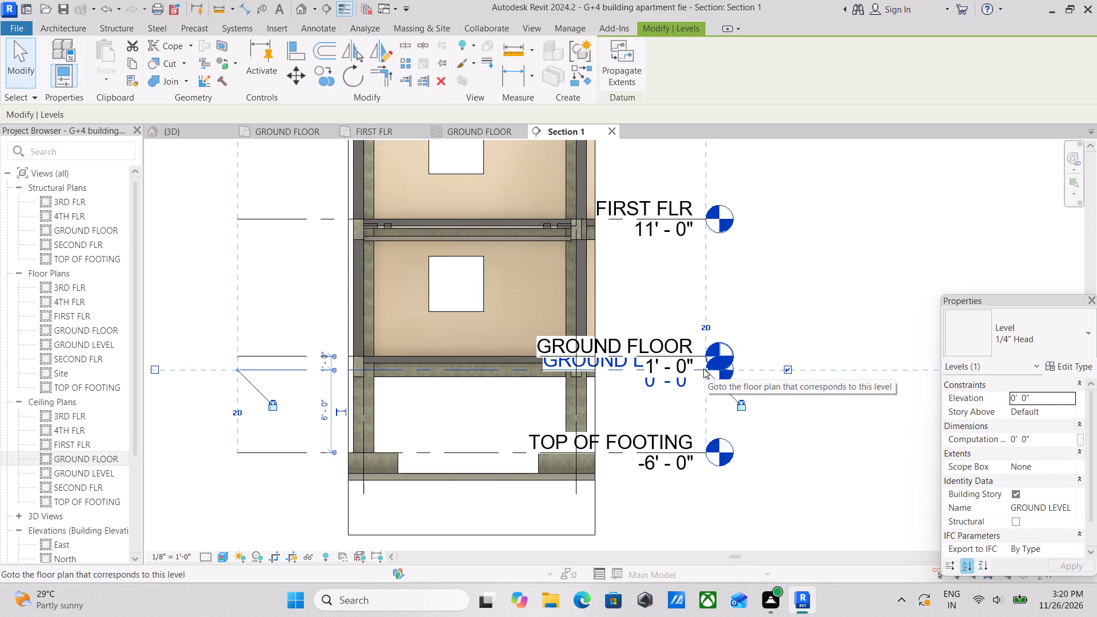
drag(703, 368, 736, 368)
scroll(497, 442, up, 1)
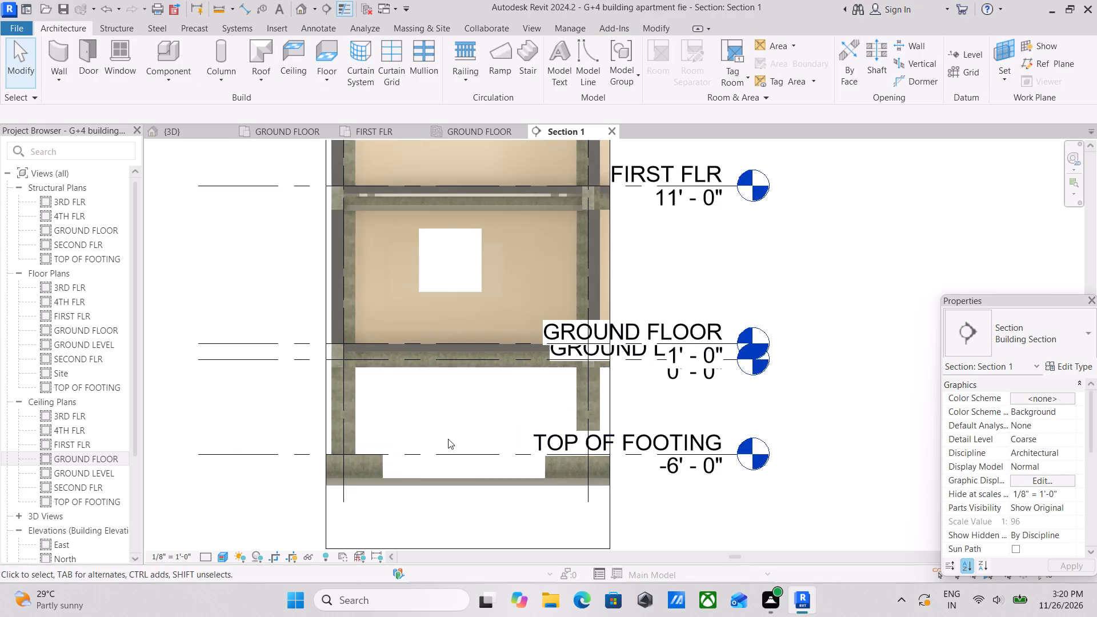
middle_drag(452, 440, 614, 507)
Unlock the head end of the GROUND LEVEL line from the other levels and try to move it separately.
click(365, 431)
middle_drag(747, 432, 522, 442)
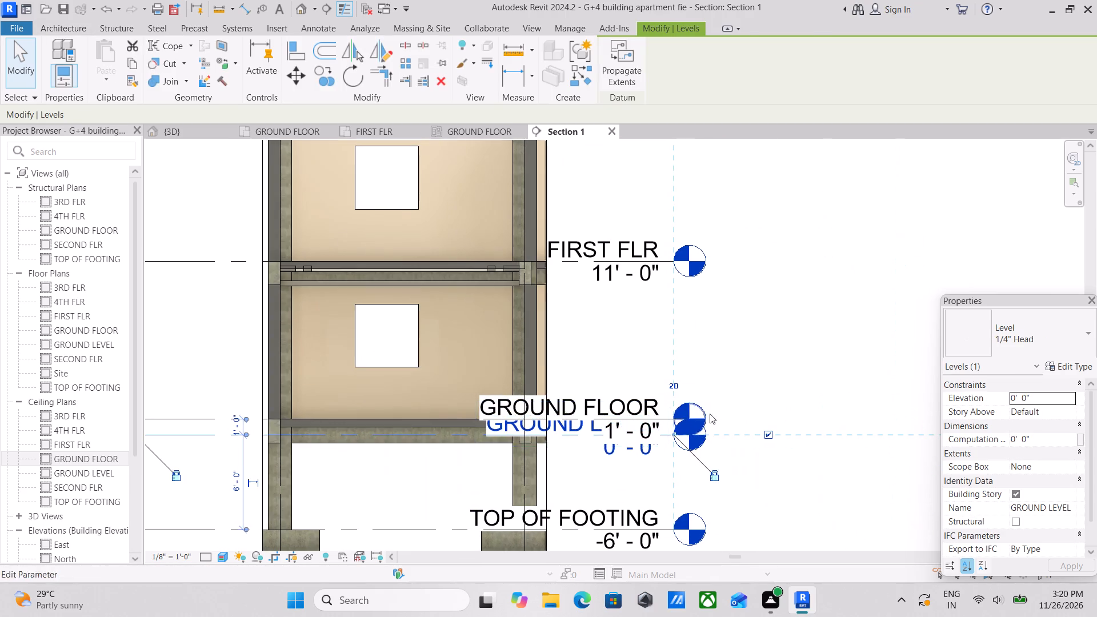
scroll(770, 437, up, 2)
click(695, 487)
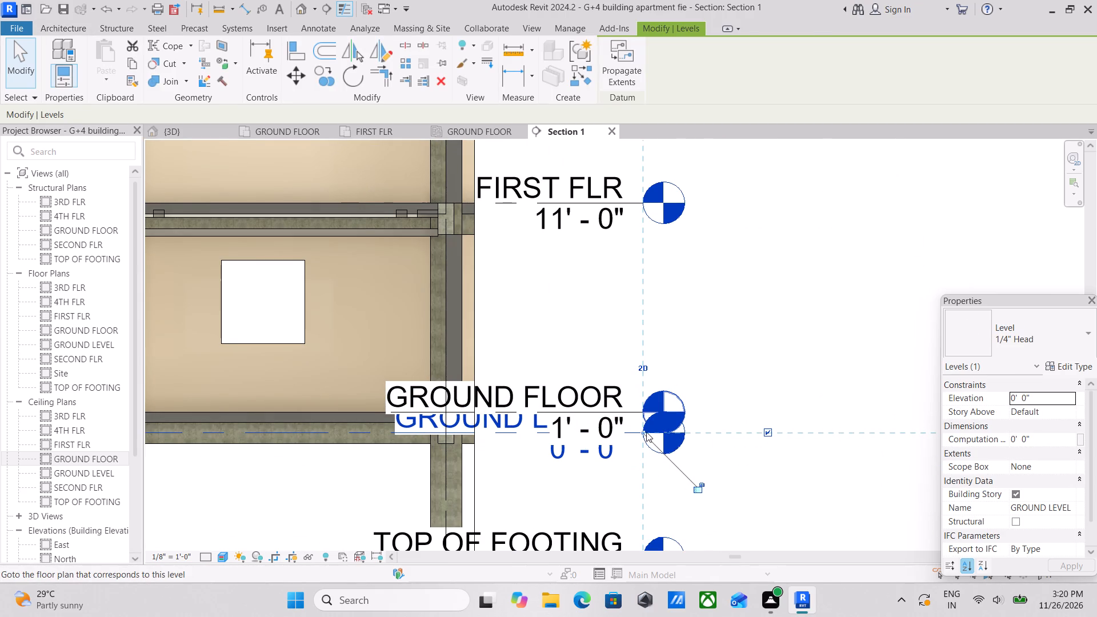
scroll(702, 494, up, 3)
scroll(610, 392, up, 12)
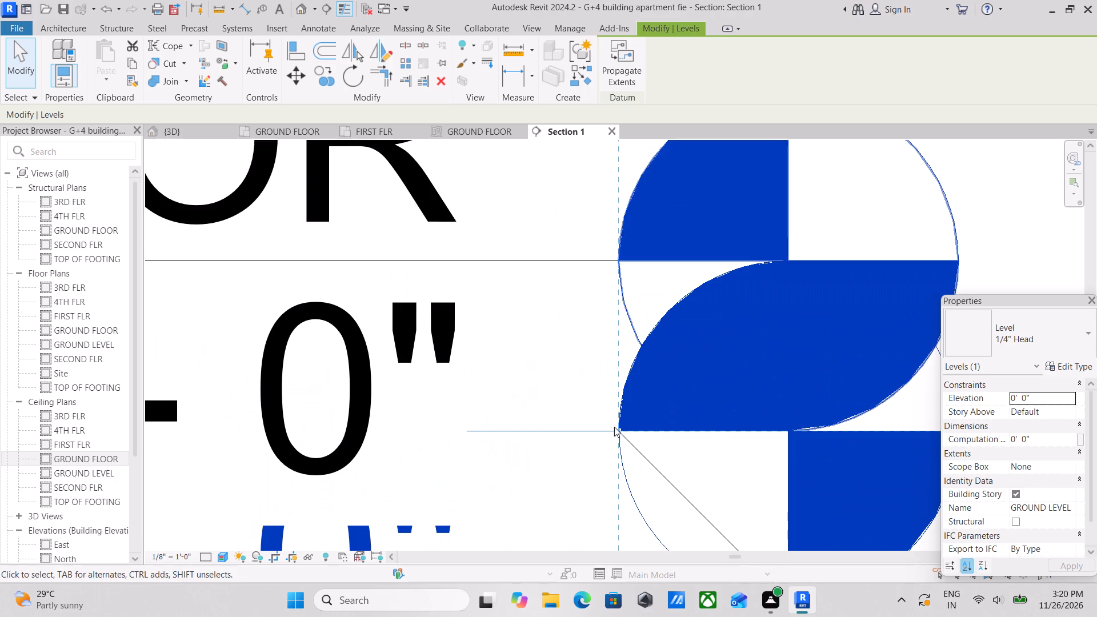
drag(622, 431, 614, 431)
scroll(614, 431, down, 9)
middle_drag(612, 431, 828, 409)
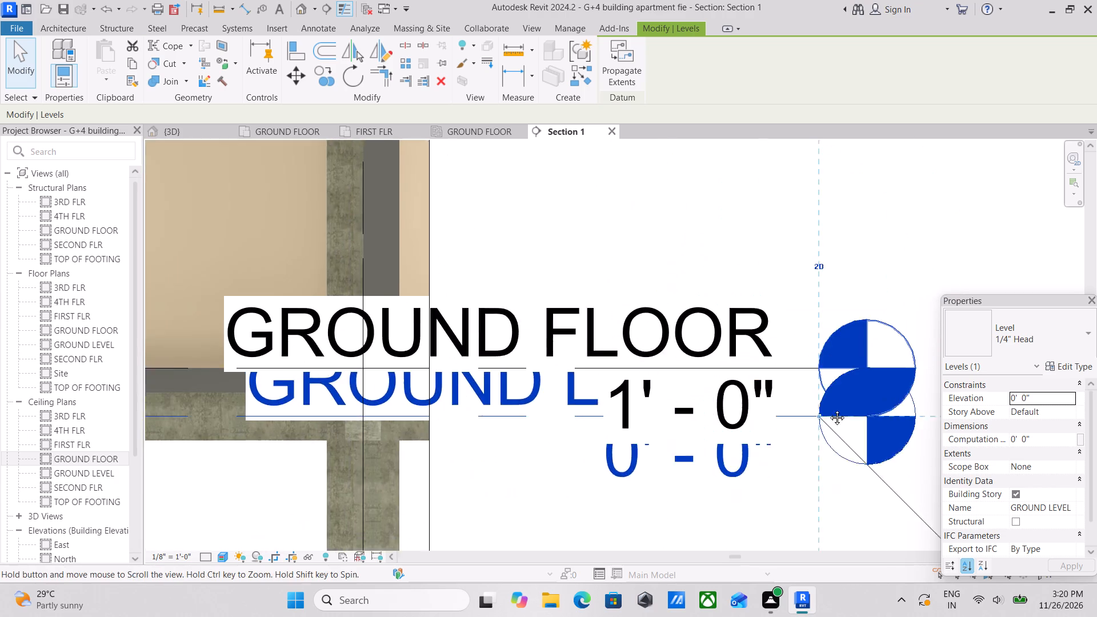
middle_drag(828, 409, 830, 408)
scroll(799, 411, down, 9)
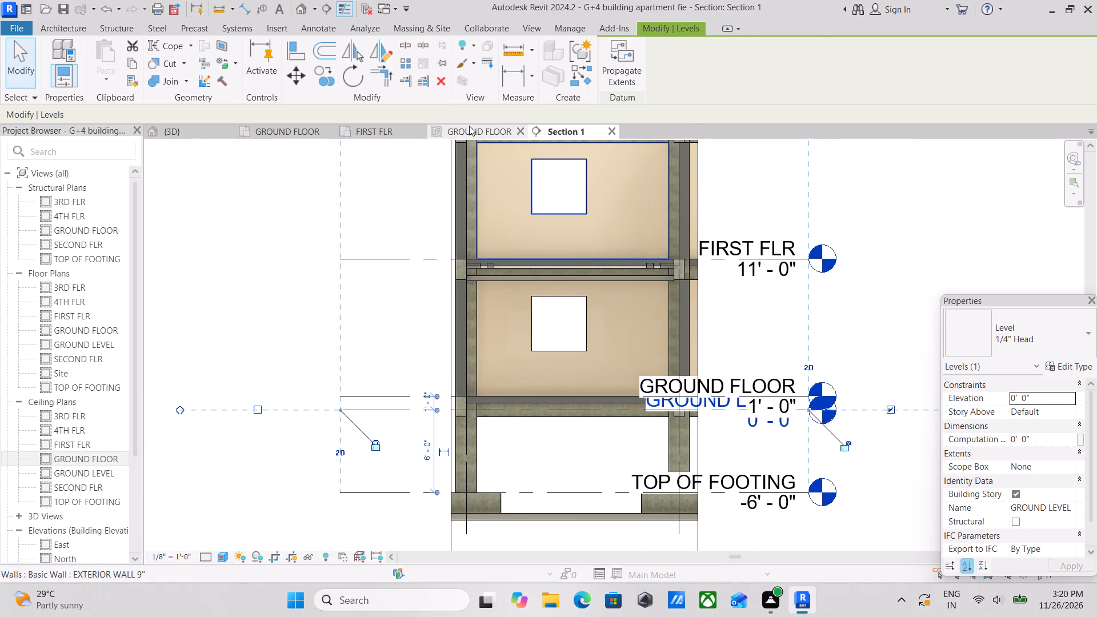
Return to the GROUND FLOOR ceiling plan and delete the building section through the northwest room along with its view.
click(469, 126)
scroll(558, 349, down, 1)
middle_drag(558, 349, 581, 301)
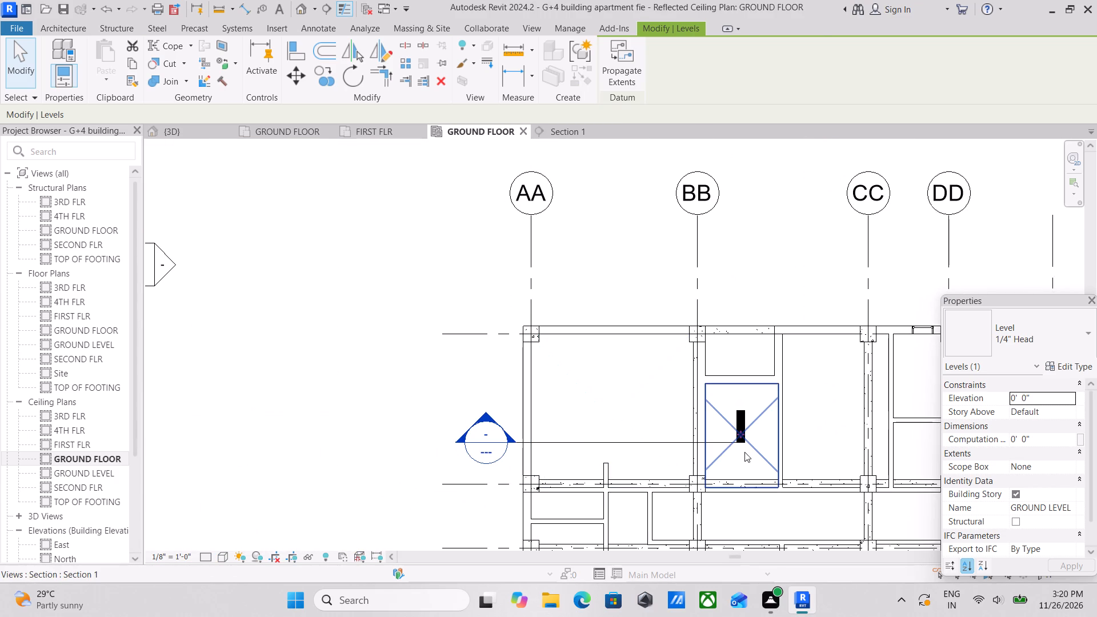
click(714, 444)
right_click(714, 444)
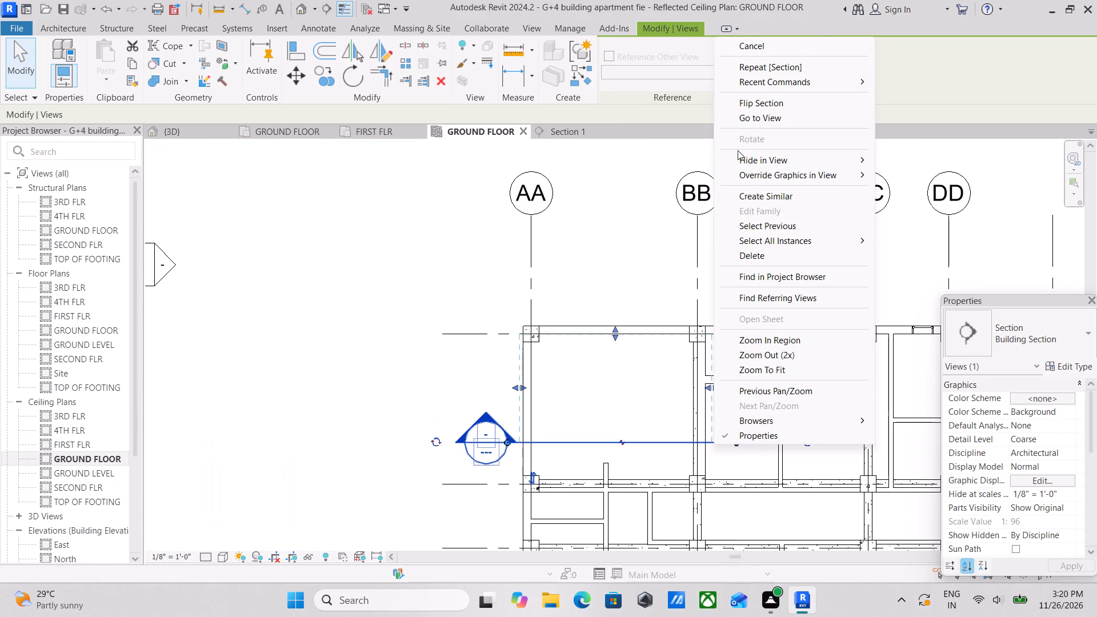
click(790, 253)
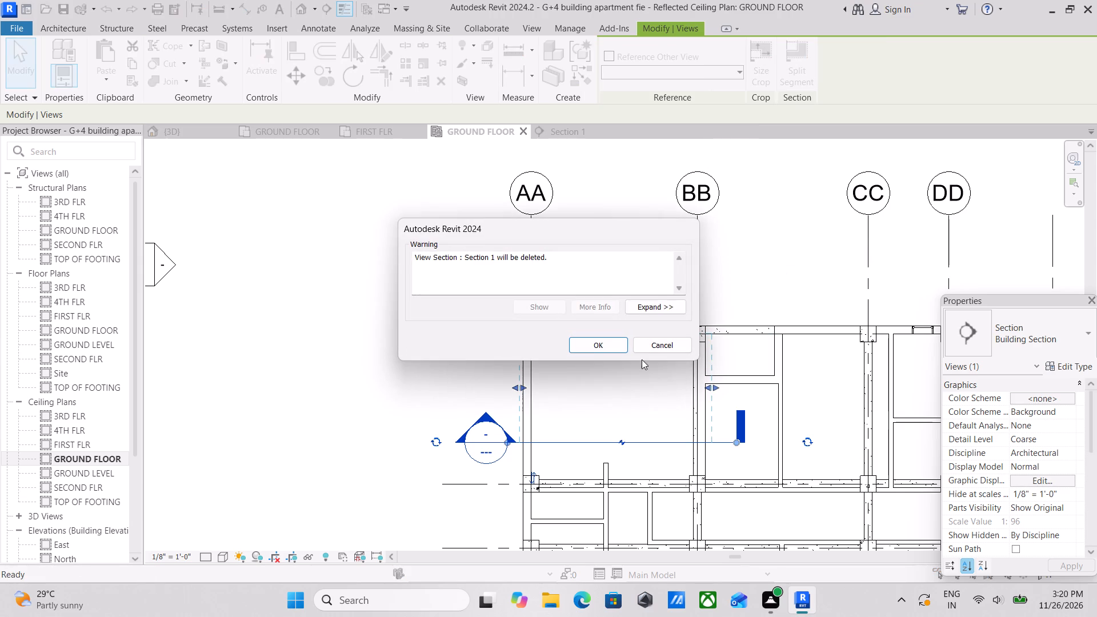
click(603, 344)
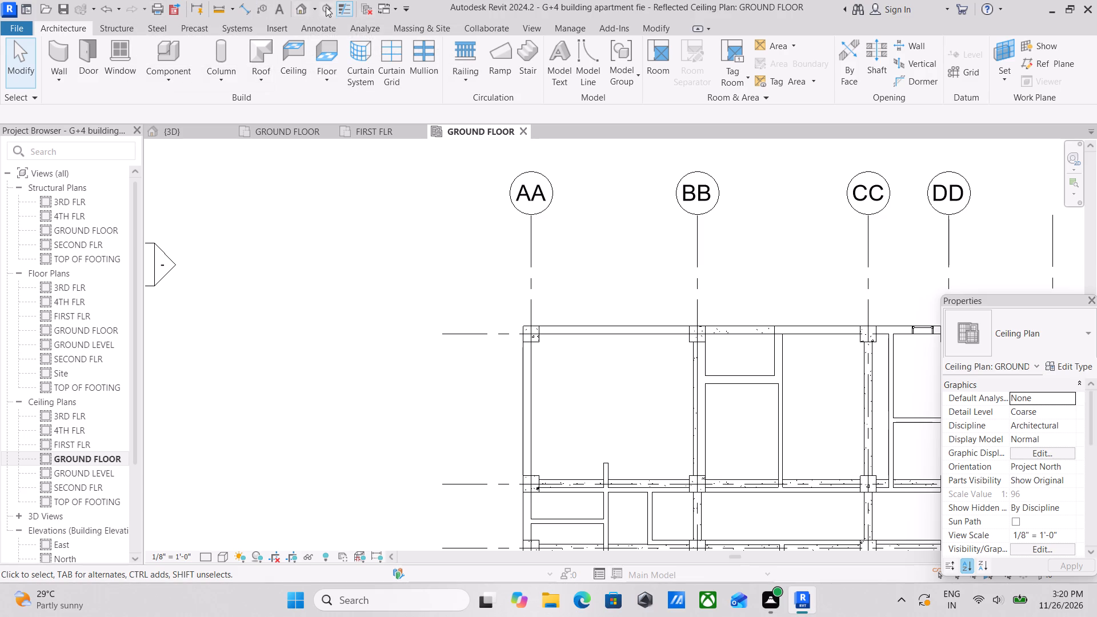
In the GROUND FLOOR floor plan, place a perspective camera at BED ROOM 11's northeast corner, aimed southwest across the room.
scroll(699, 395, up, 3)
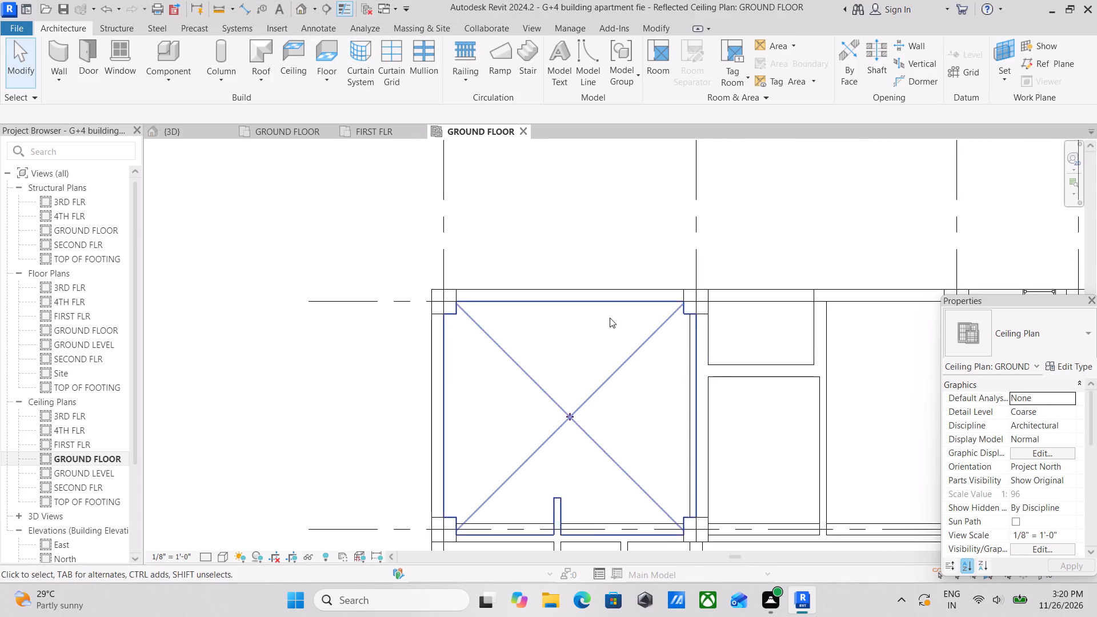
scroll(610, 318, up, 3)
middle_drag(729, 284, 630, 290)
middle_drag(626, 404, 708, 406)
scroll(722, 366, up, 2)
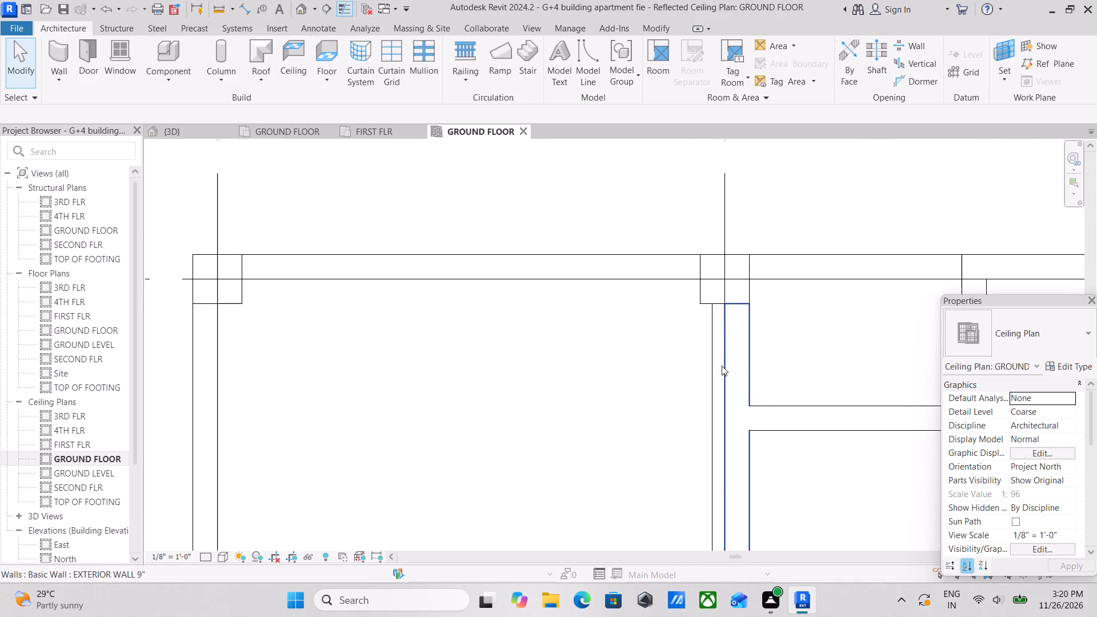
scroll(438, 276, down, 1)
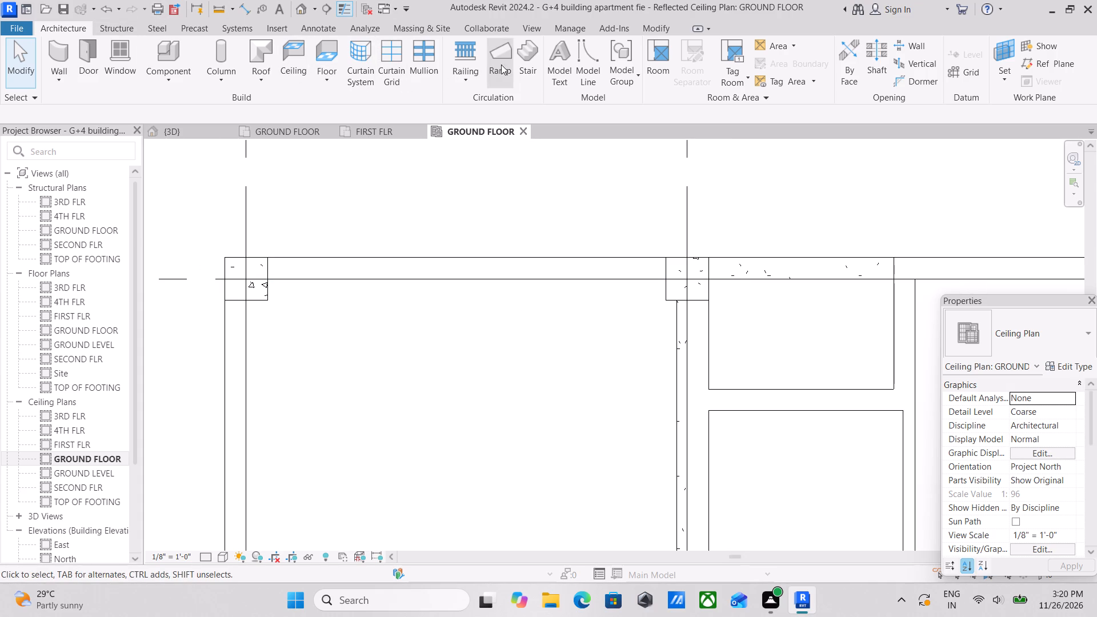
click(311, 5)
click(329, 46)
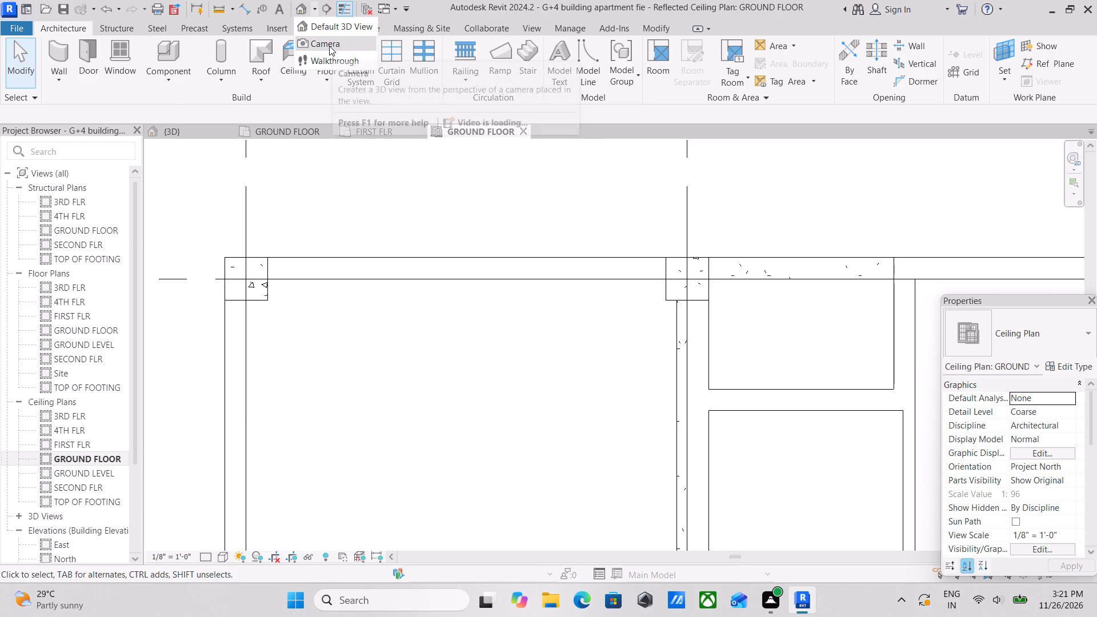
scroll(367, 352, down, 3)
middle_drag(367, 352, 517, 270)
scroll(537, 322, down, 1)
middle_drag(535, 322, 424, 299)
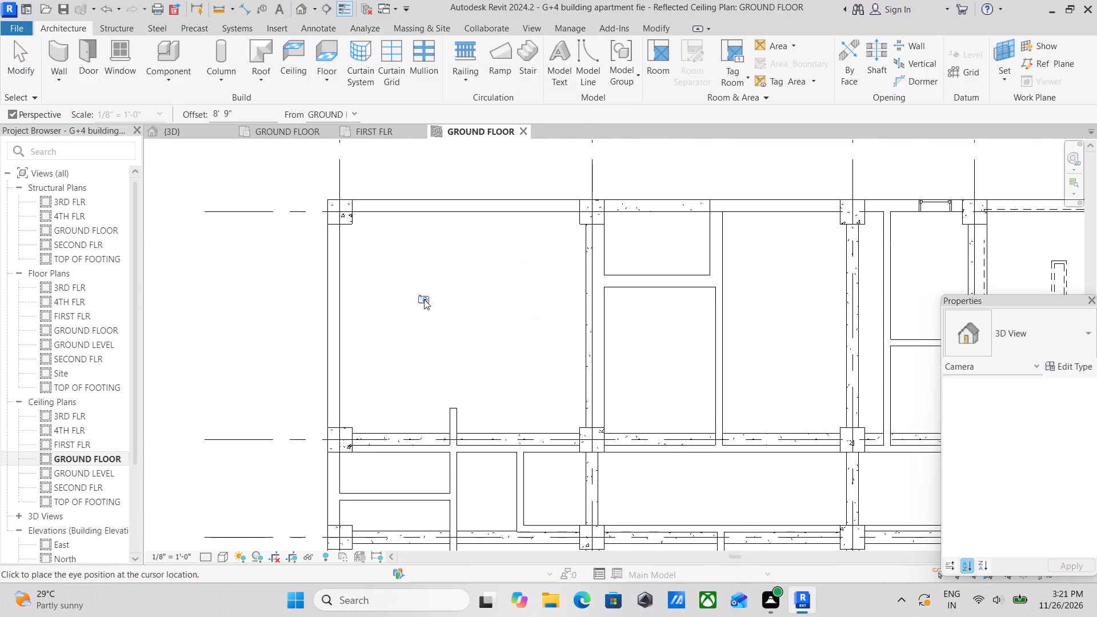
click(286, 135)
scroll(495, 398, down, 4)
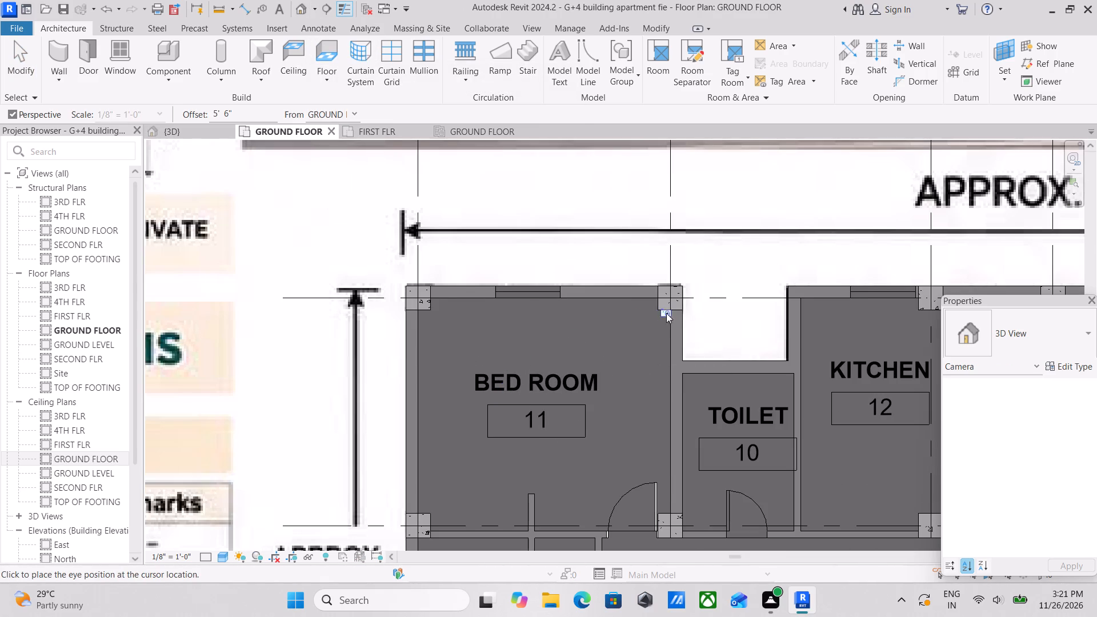
click(656, 298)
middle_drag(525, 491, 600, 362)
scroll(598, 362, down, 1)
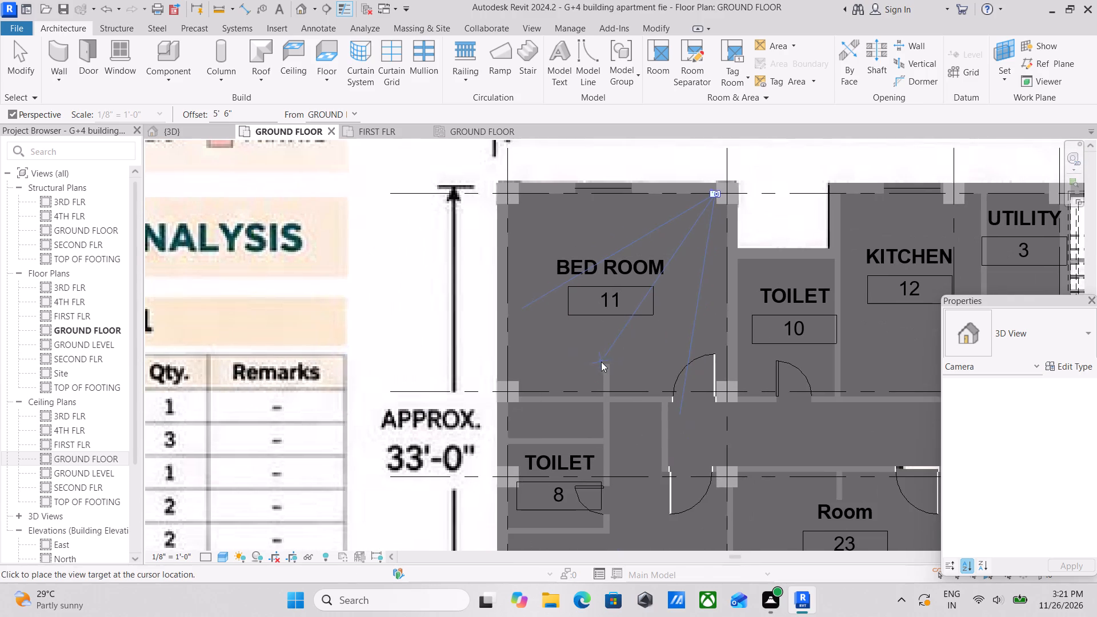
click(477, 394)
Enlarge the new camera view's crop region on all four sides to show more of the bedroom's ceiling, walls and floor.
scroll(477, 394, down, 3)
scroll(527, 395, down, 1)
middle_drag(527, 395, 570, 360)
drag(455, 351, 365, 363)
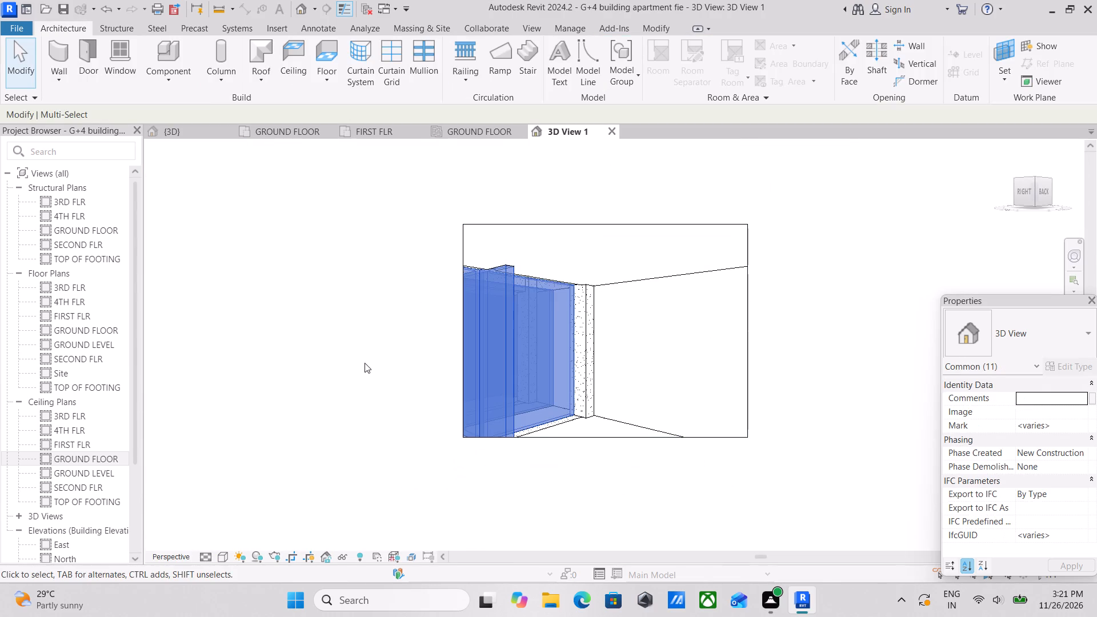
key(Escape)
key(Escape)
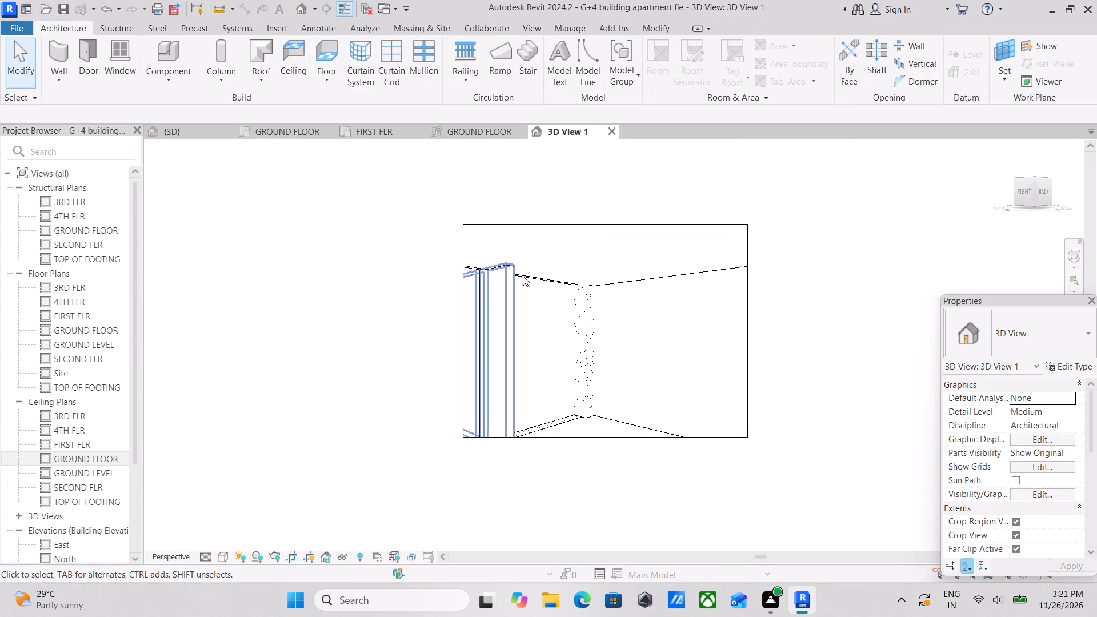
click(582, 220)
drag(599, 222, 606, 200)
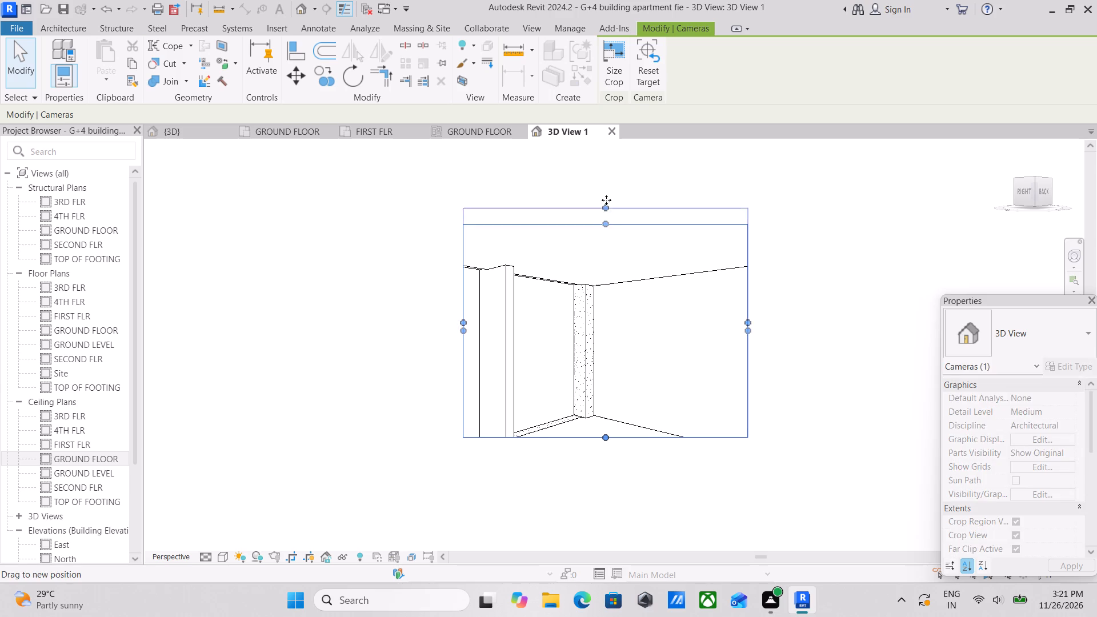
drag(606, 200, 619, 175)
drag(748, 314, 820, 326)
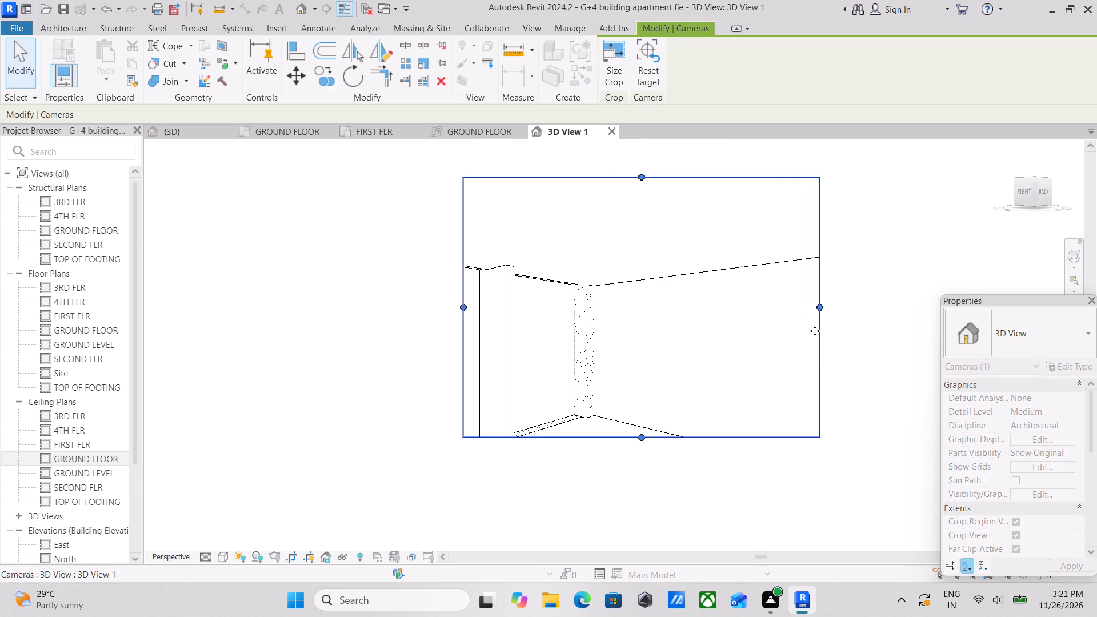
drag(462, 304, 407, 316)
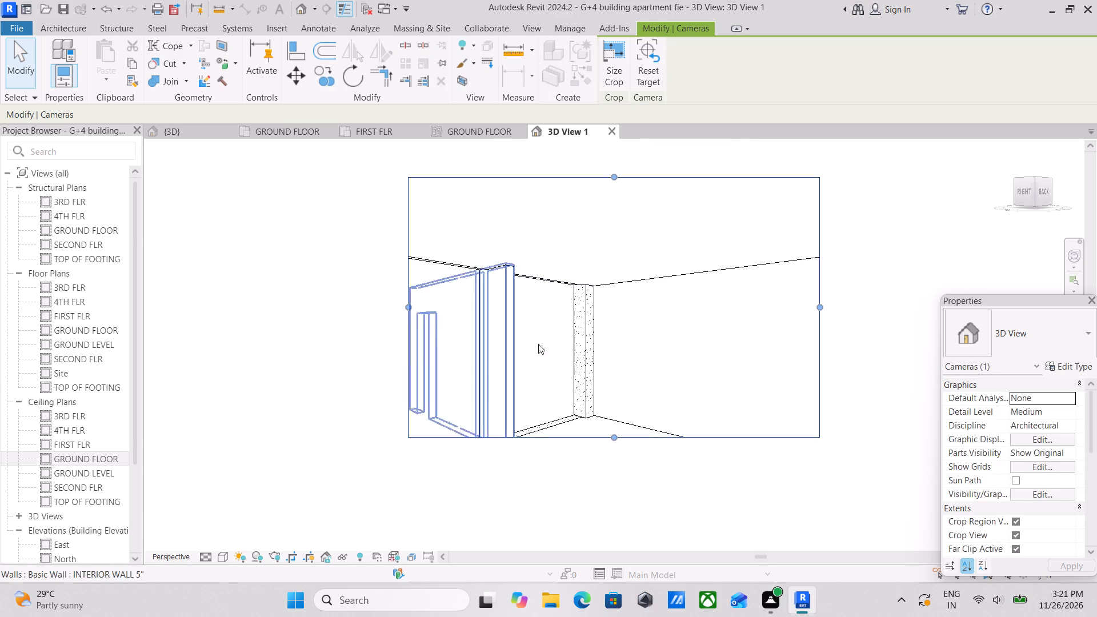
drag(611, 434, 619, 499)
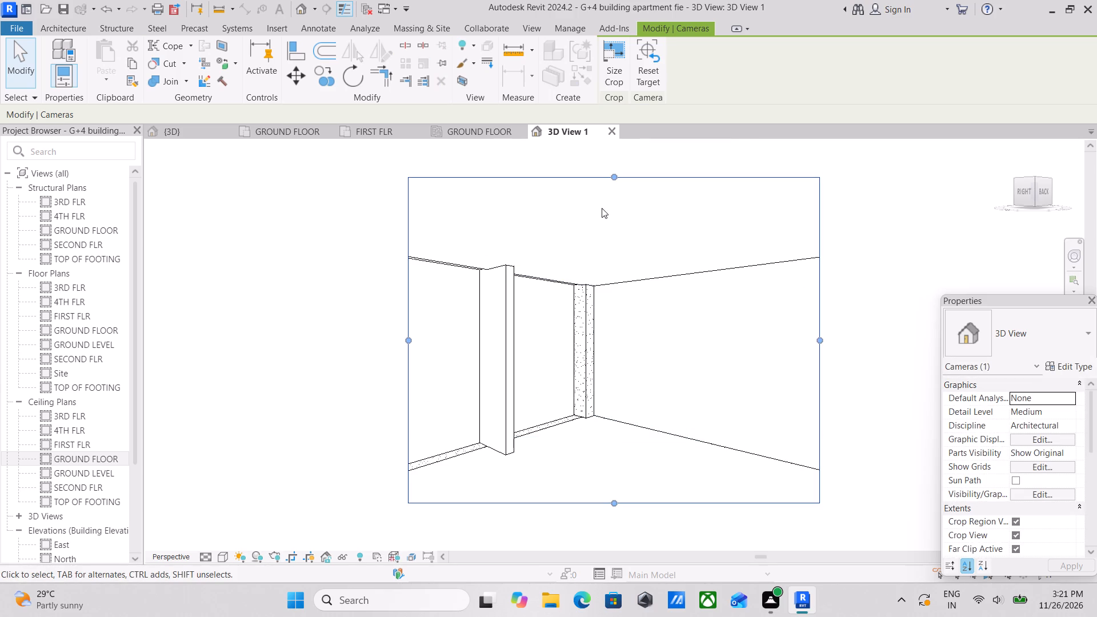
drag(605, 177, 619, 138)
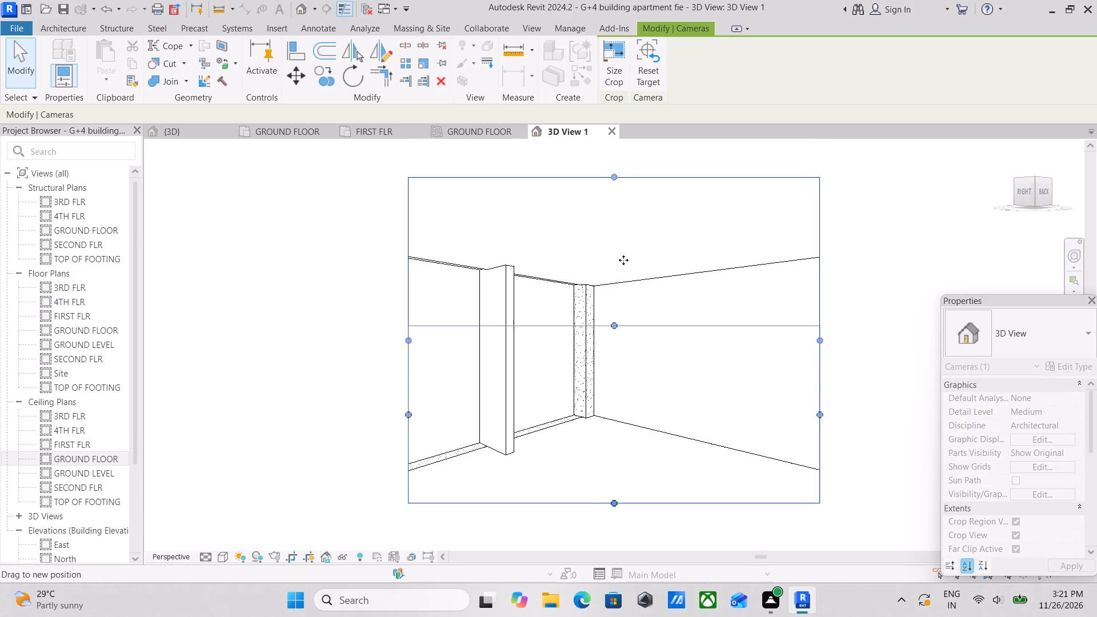
middle_drag(609, 186, 620, 305)
click(618, 258)
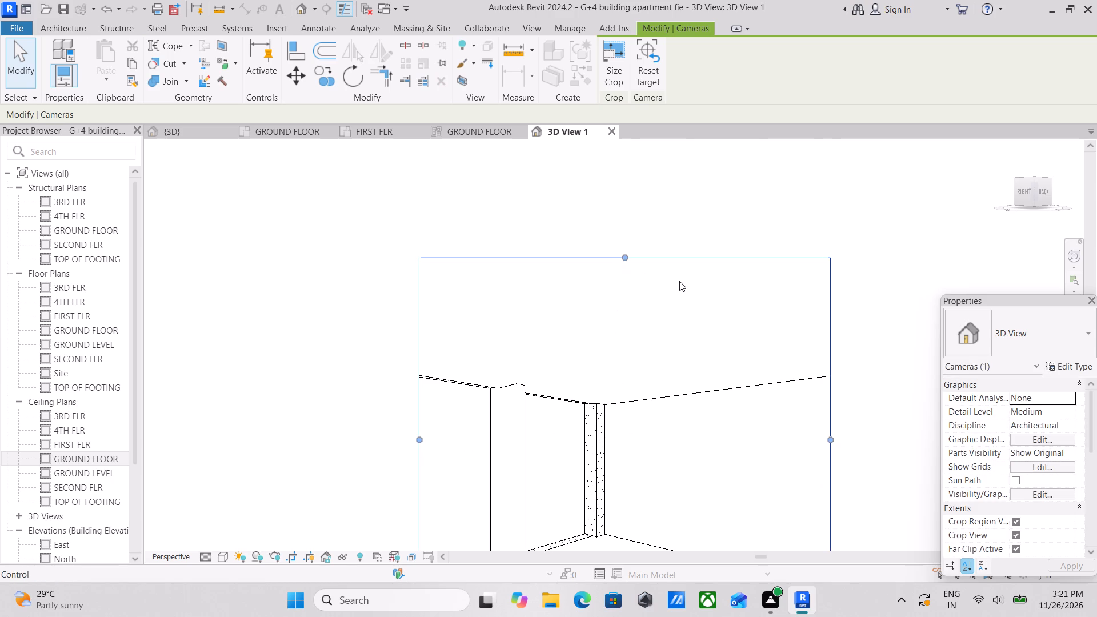
key(Escape)
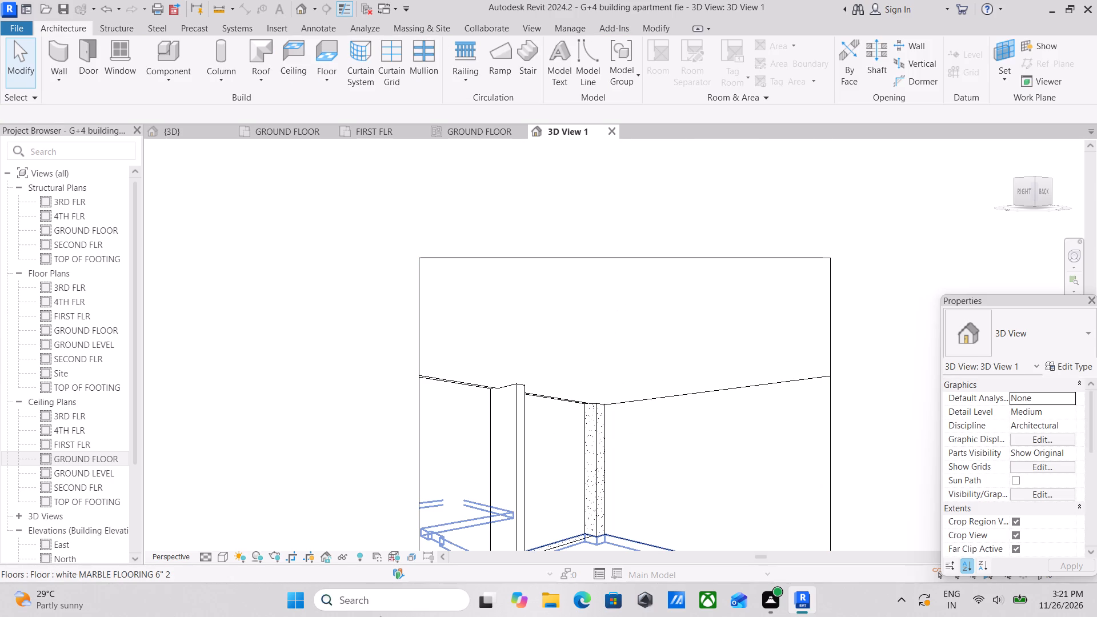
Set the camera view's visual style to Realistic.
click(222, 559)
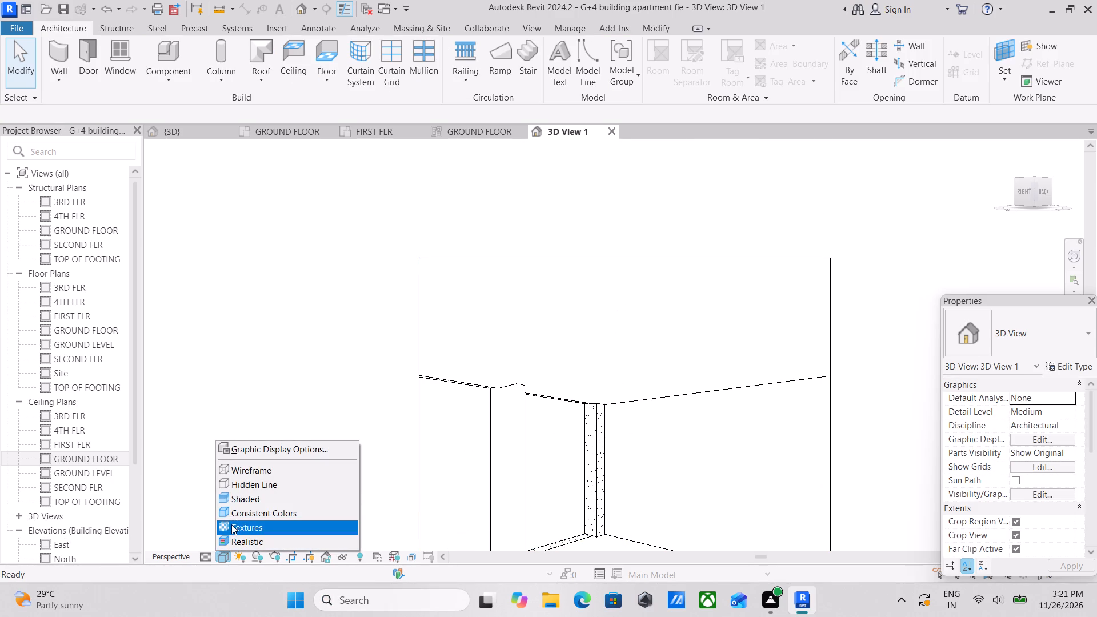
click(237, 538)
middle_drag(548, 356, 549, 400)
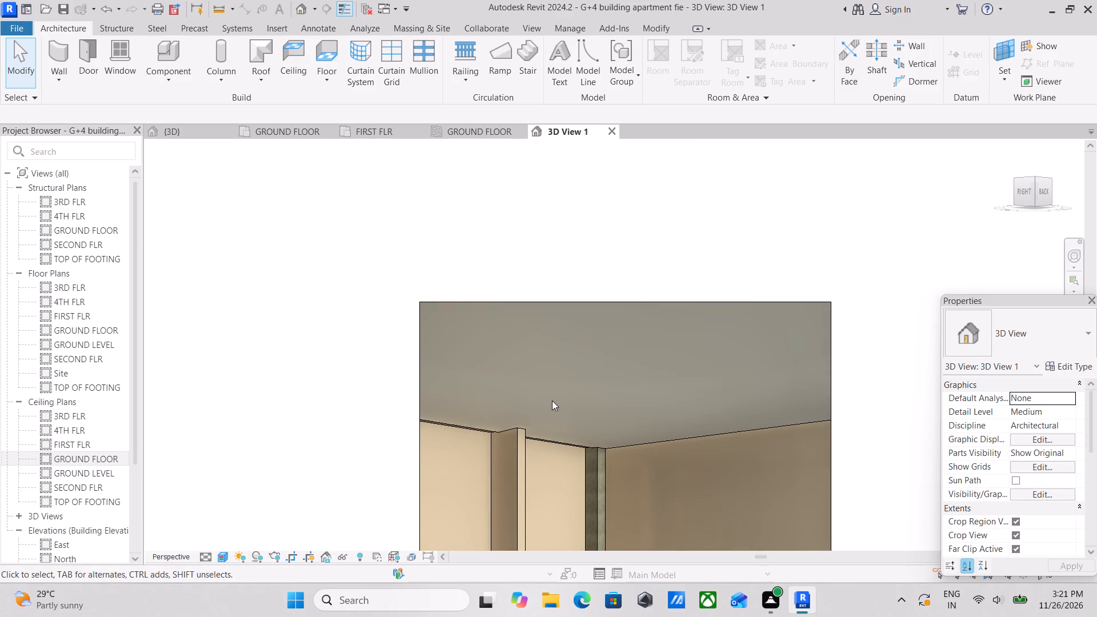
Temporarily hide the flat GWB on Mtl. Stud ceiling covering the stepped ceiling in the bedroom camera view.
scroll(666, 434, up, 6)
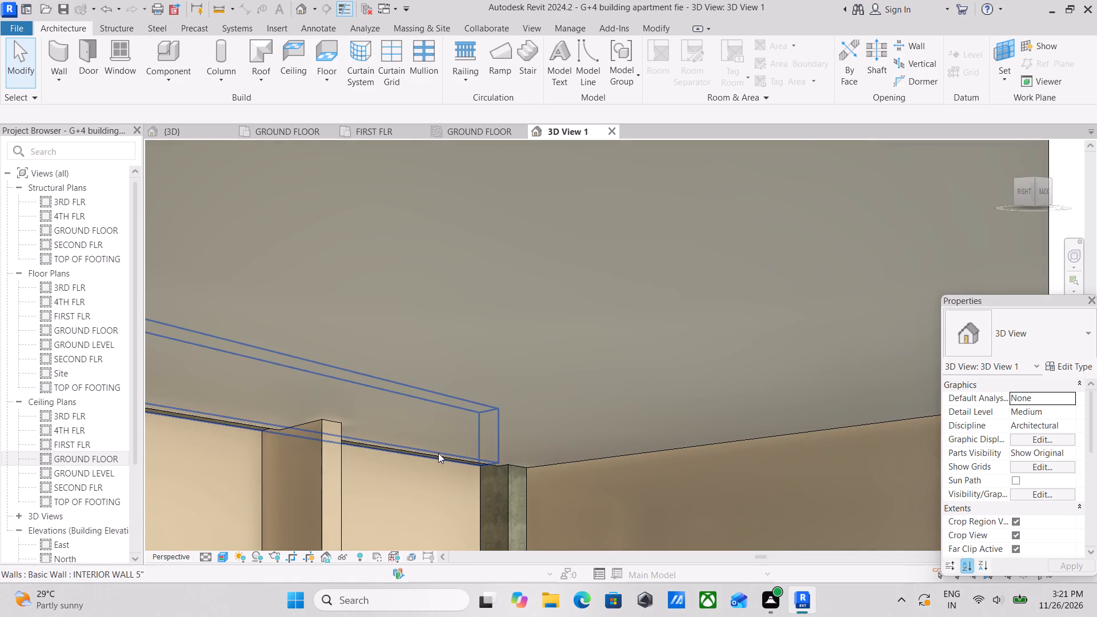
click(443, 450)
scroll(443, 450, down, 3)
scroll(474, 453, up, 5)
key(Escape)
scroll(479, 411, up, 1)
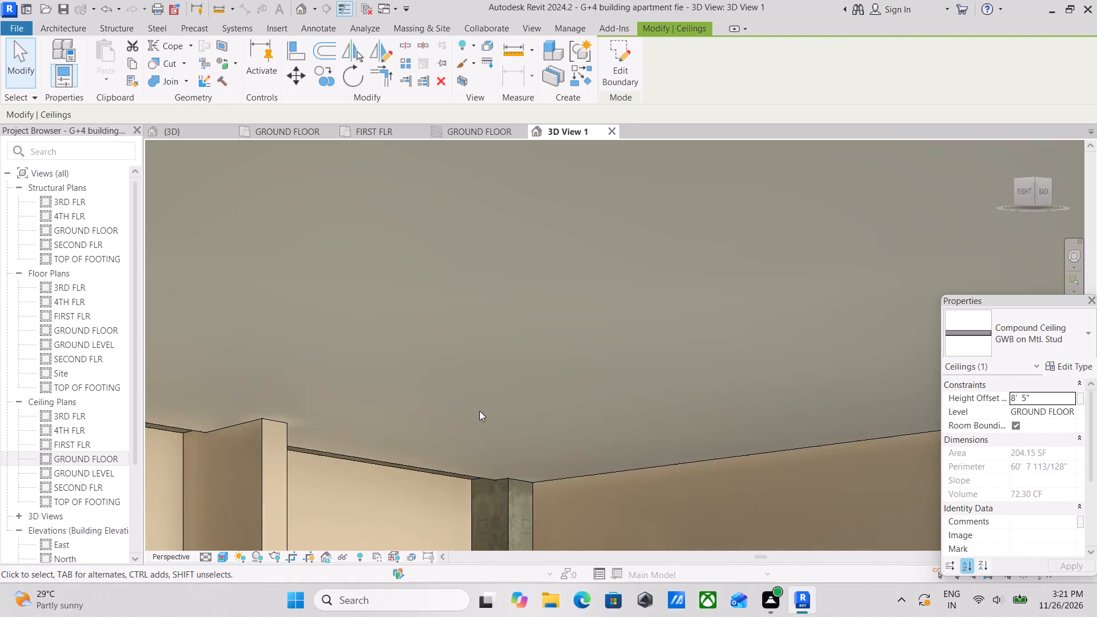
scroll(479, 411, up, 1)
key(Escape)
scroll(479, 418, down, 4)
scroll(539, 433, up, 9)
scroll(623, 387, down, 9)
scroll(455, 429, up, 3)
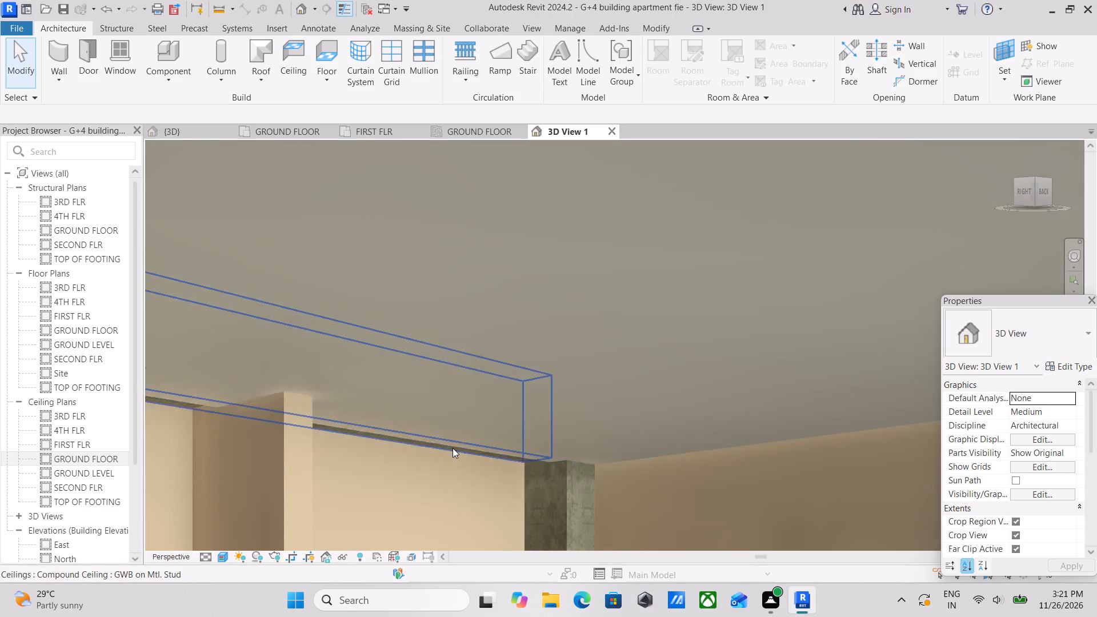
scroll(513, 433, up, 2)
click(485, 456)
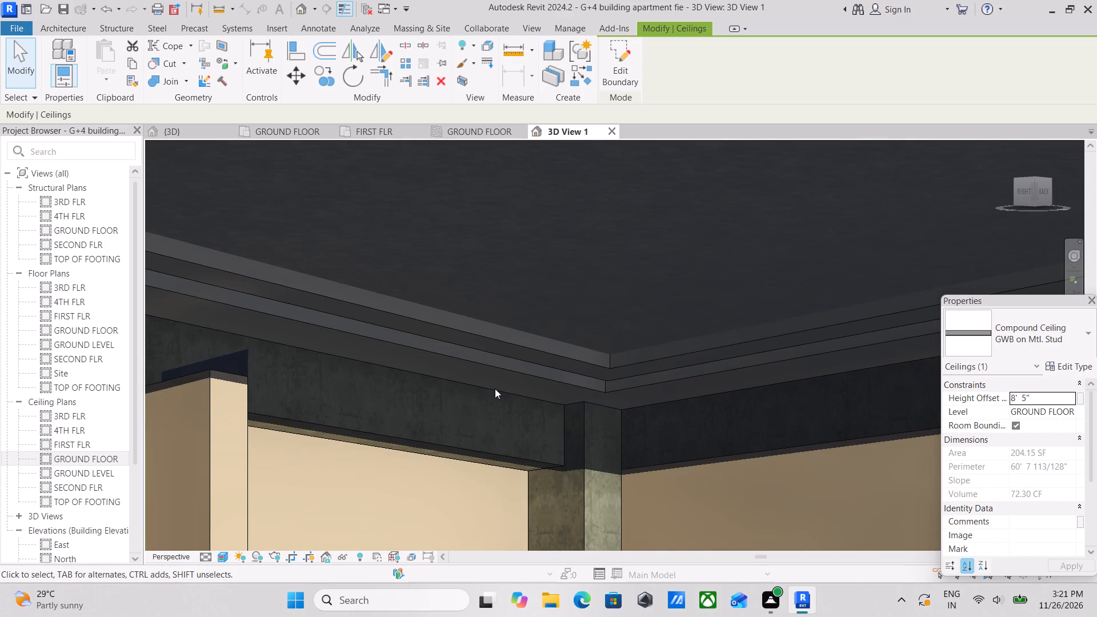
text(HH)
scroll(607, 351, up, 2)
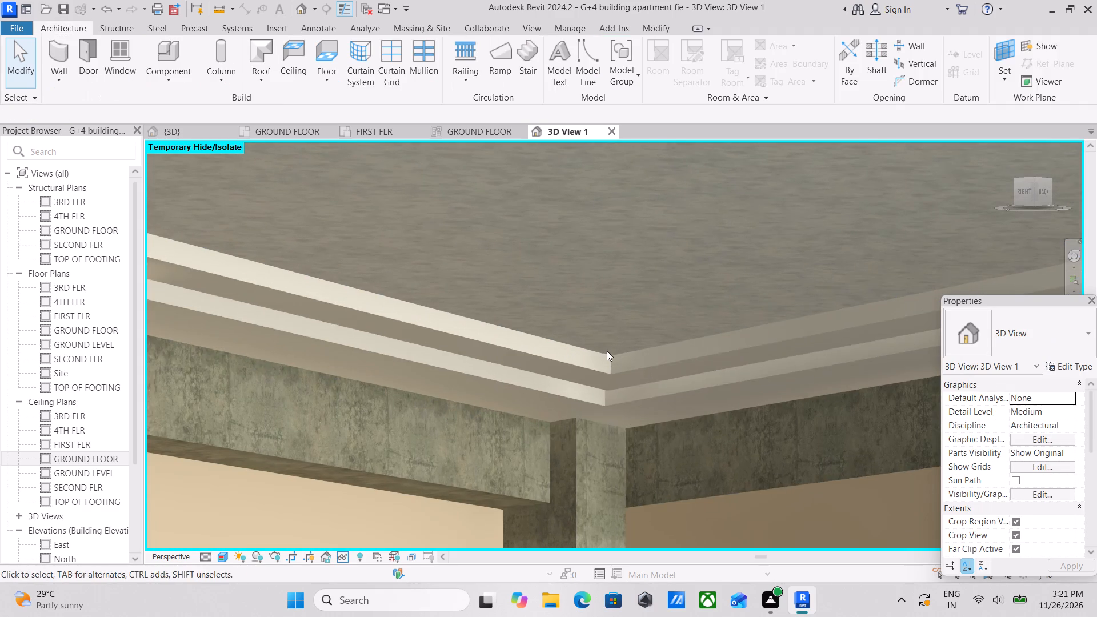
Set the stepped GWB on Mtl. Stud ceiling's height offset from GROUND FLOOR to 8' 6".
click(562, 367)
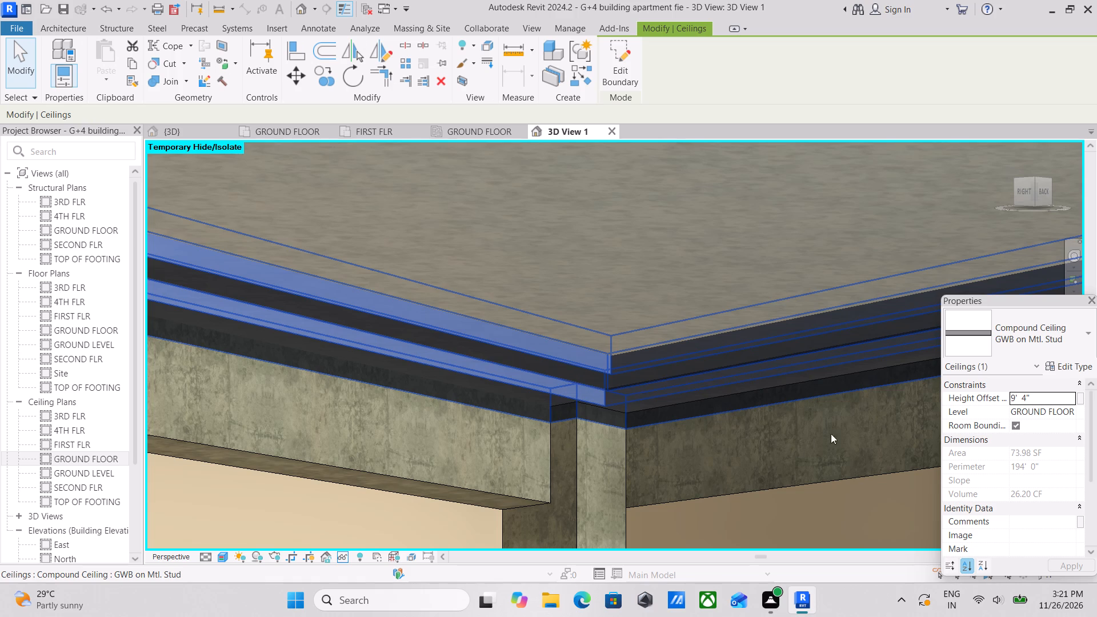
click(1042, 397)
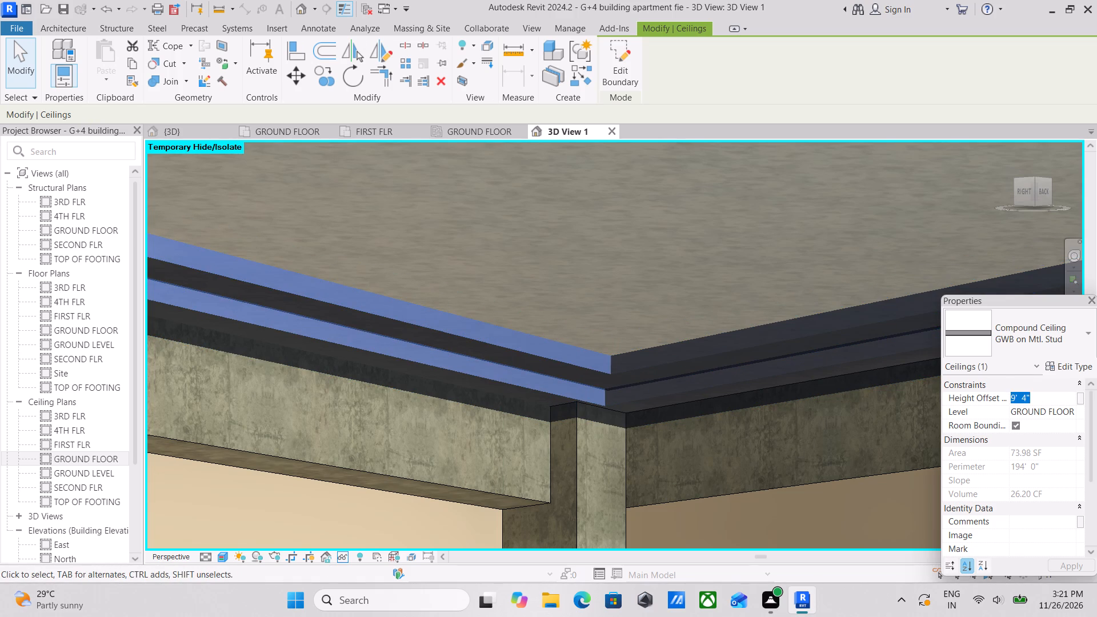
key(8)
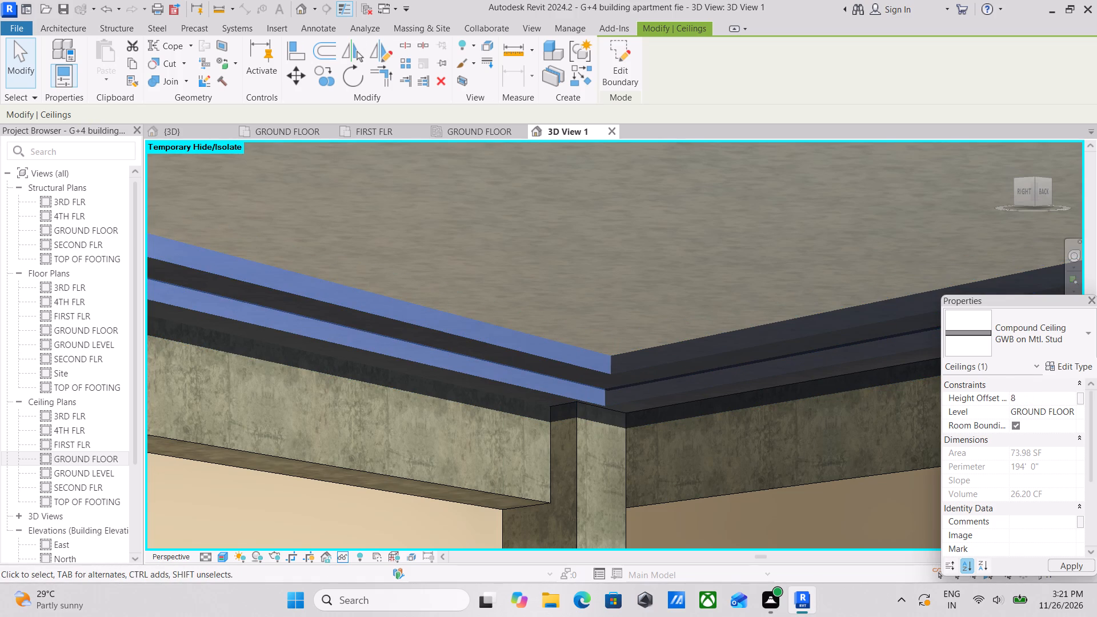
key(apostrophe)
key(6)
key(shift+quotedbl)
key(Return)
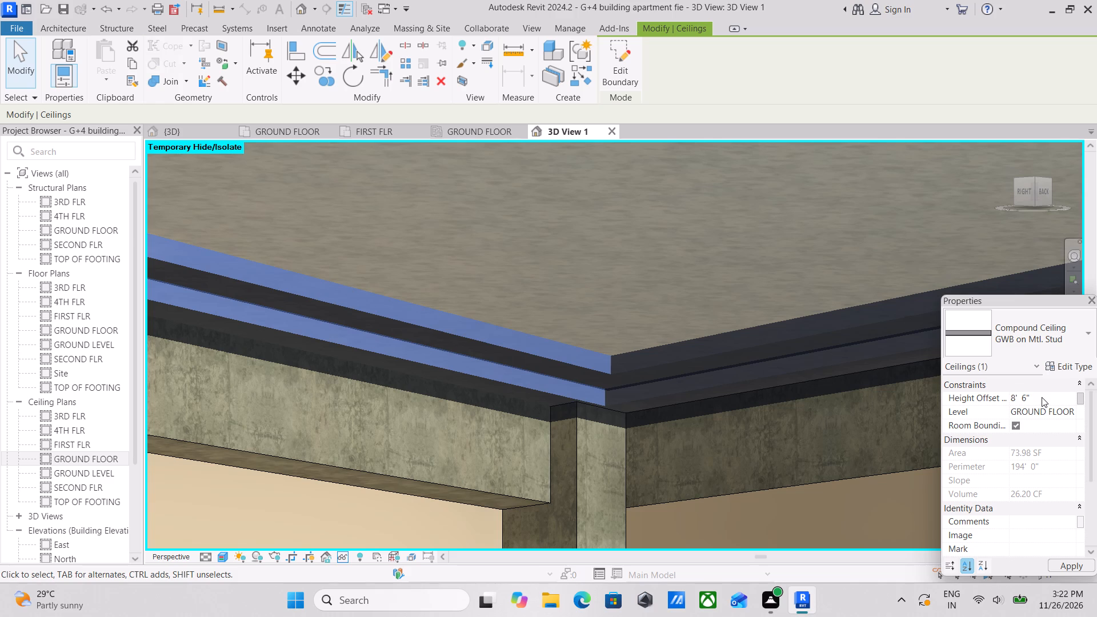
Set the stepped ceiling's height offset from GROUND FLOOR to 8' 2" and check its position against the beams and walls.
scroll(1042, 397, down, 3)
scroll(751, 381, down, 3)
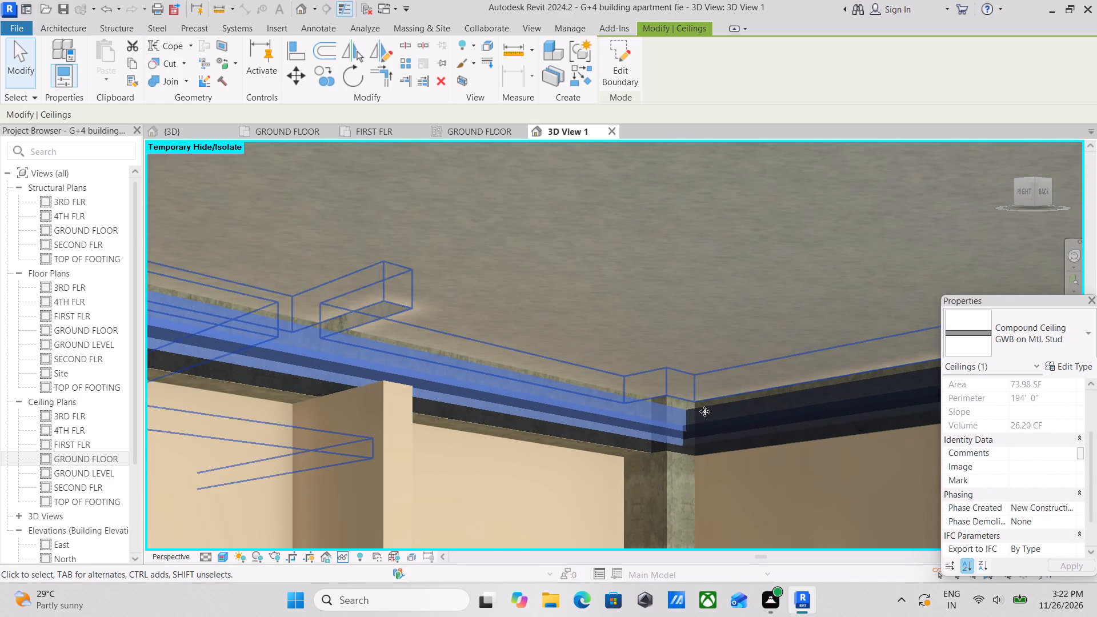
middle_drag(701, 408, 746, 349)
scroll(1018, 459, down, 2)
scroll(1022, 474, up, 2)
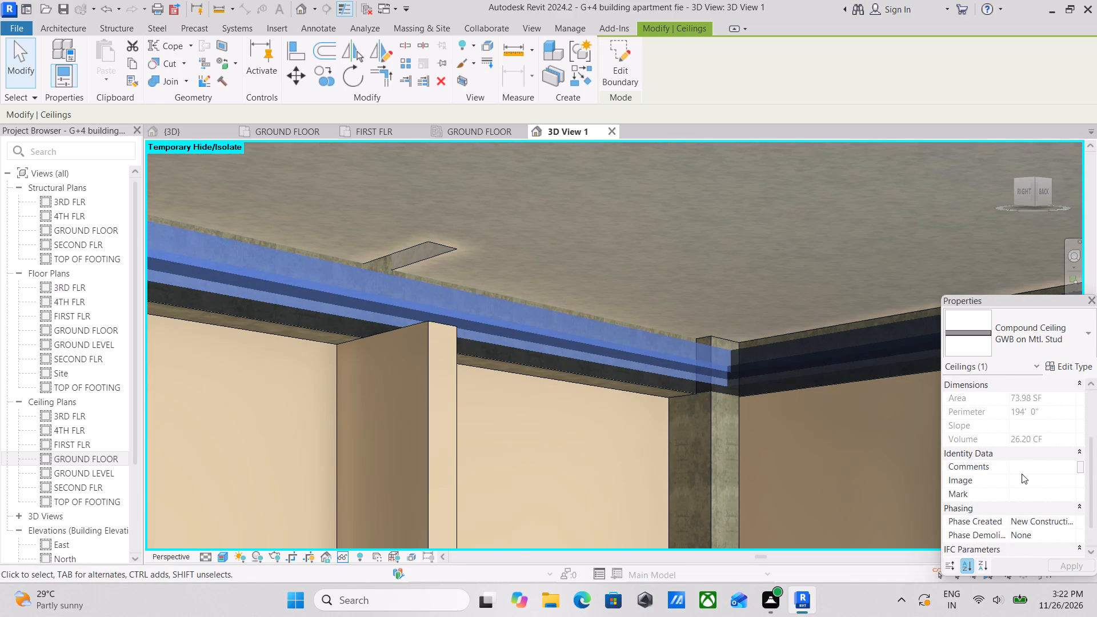
scroll(1022, 474, up, 4)
click(1050, 395)
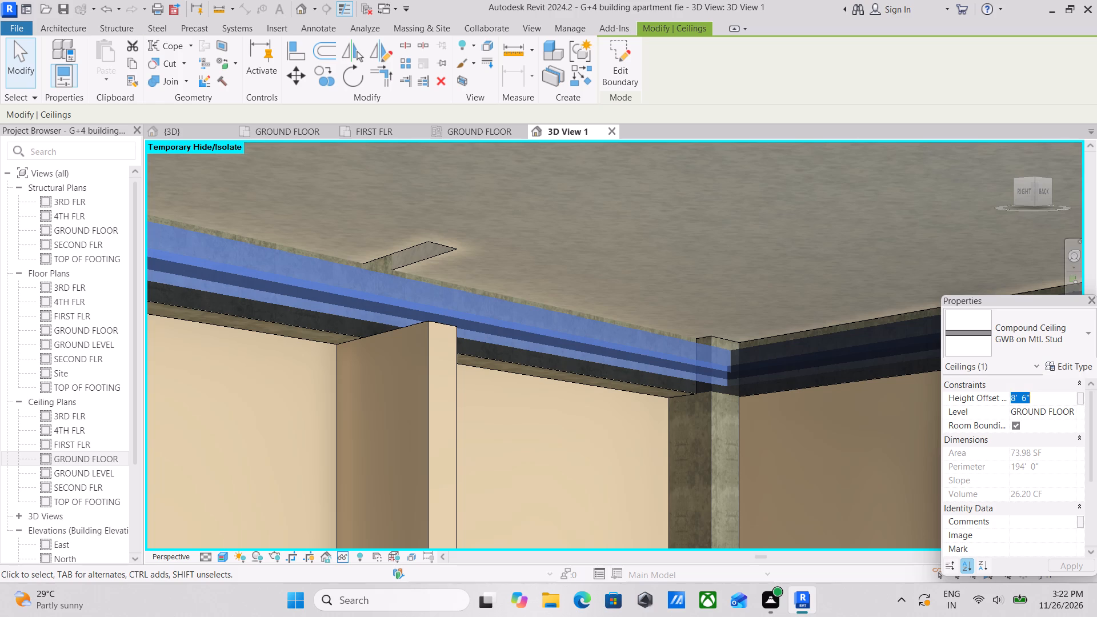
key(8)
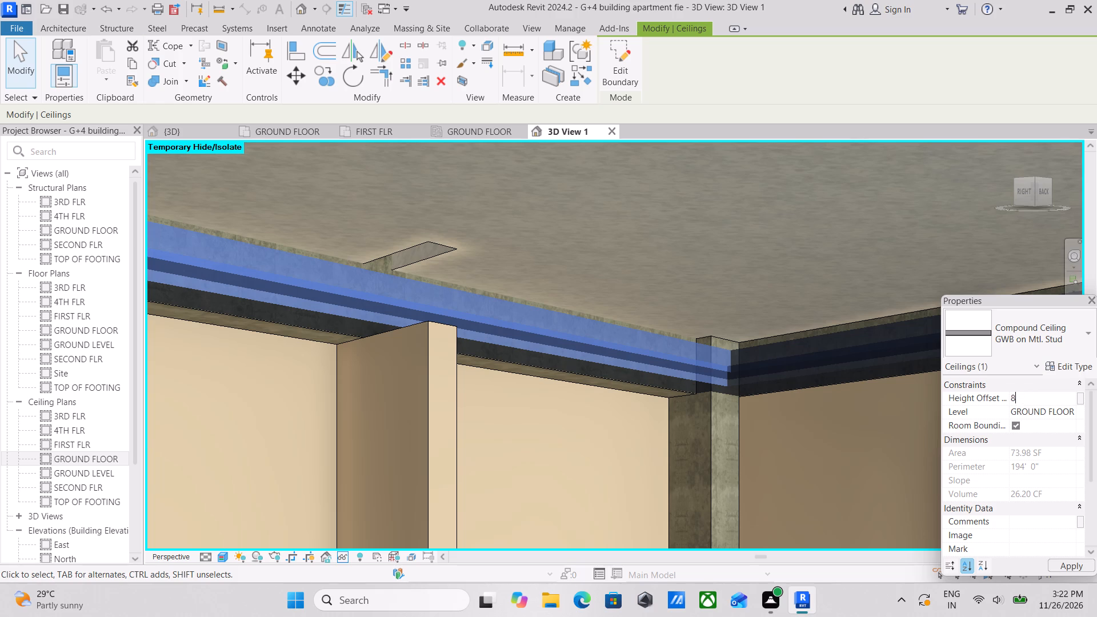
key(apostrophe)
key(2)
key(shift+quotedbl)
key(Return)
scroll(1000, 408, down, 3)
scroll(731, 352, down, 2)
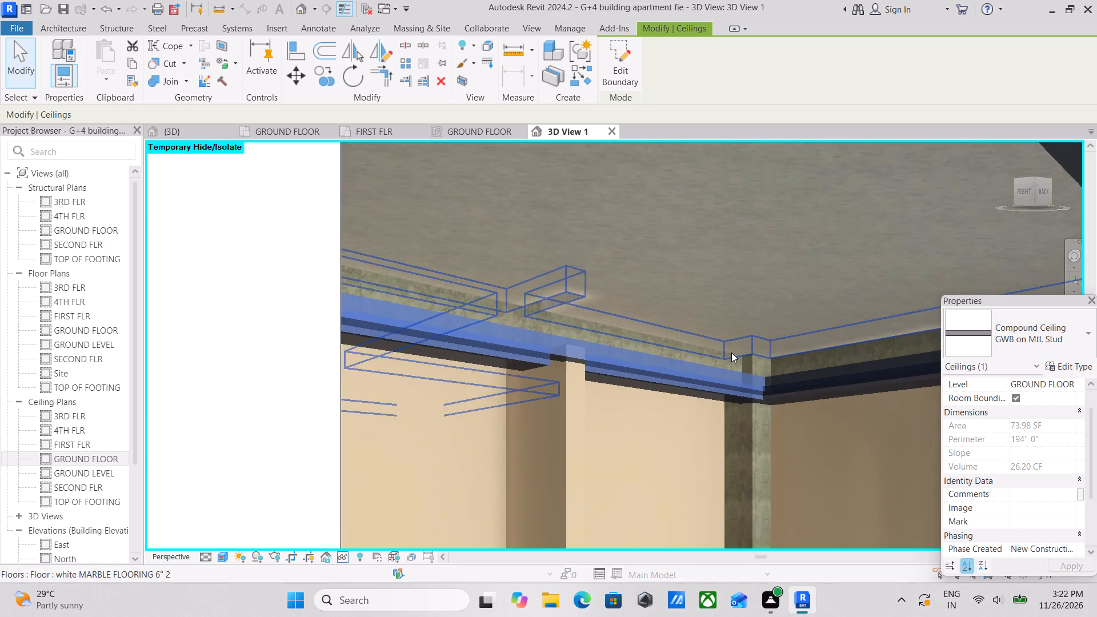
Examine the stepped ceiling's edges against the beams and the column corner in the bedroom camera view.
scroll(731, 352, down, 1)
middle_drag(730, 352, 675, 307)
middle_drag(797, 318, 640, 320)
scroll(773, 241, up, 1)
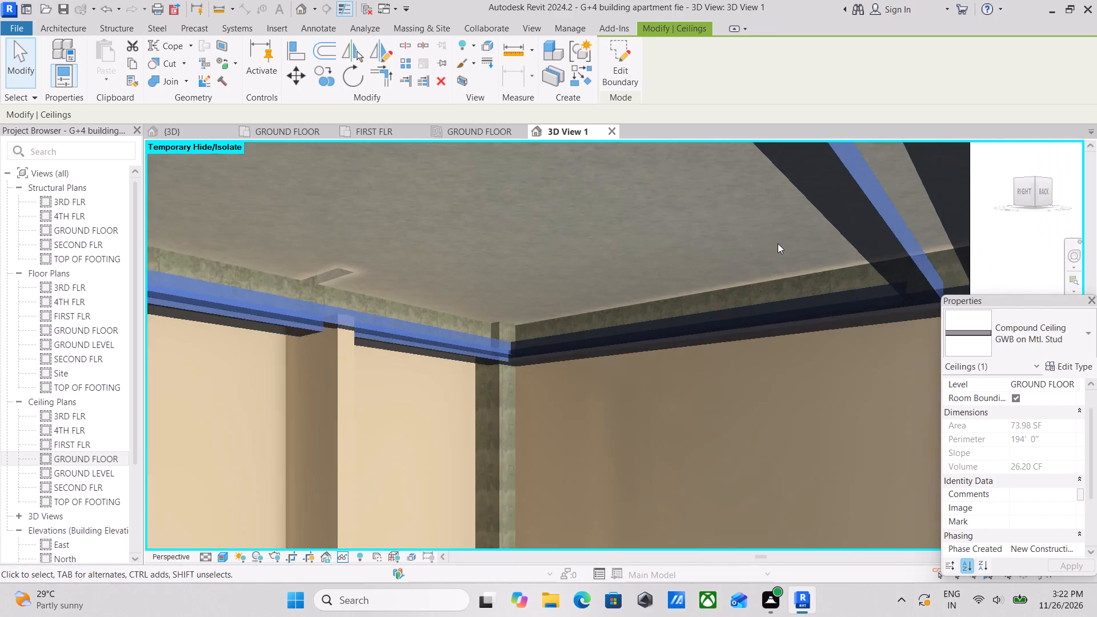
scroll(778, 243, up, 2)
scroll(603, 351, up, 2)
scroll(432, 384, up, 2)
middle_drag(539, 350, 604, 328)
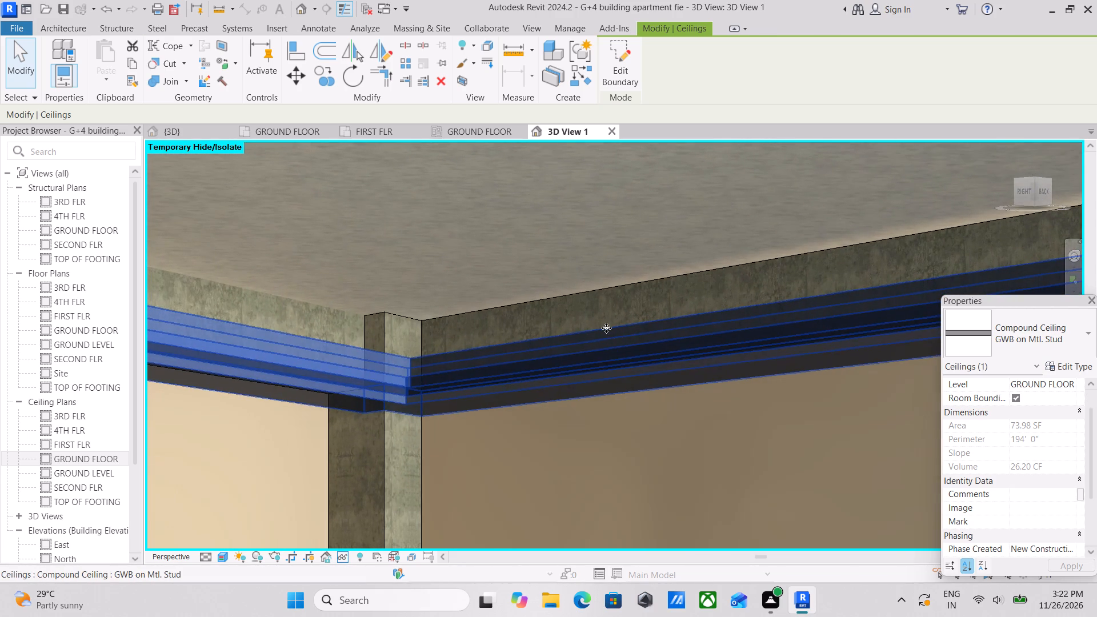
key(Escape)
Reset the temporary hide in the camera view to bring back the flat GWB on Mtl. Stud ceiling.
scroll(606, 328, down, 4)
scroll(513, 330, down, 2)
middle_drag(513, 331, 681, 351)
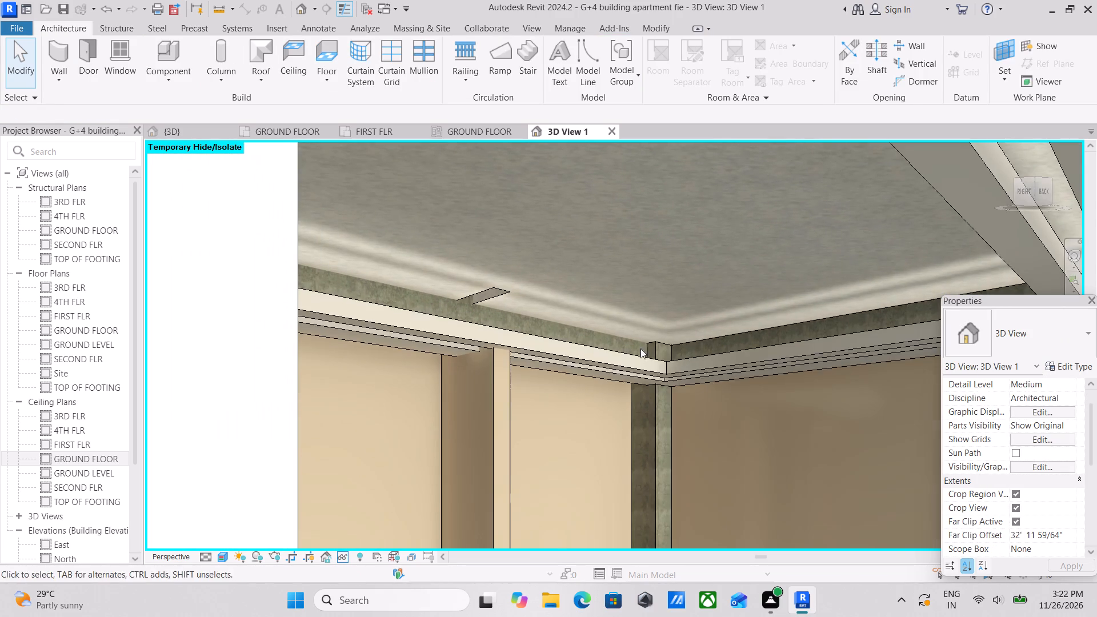
middle_drag(635, 347, 670, 368)
text(HR)
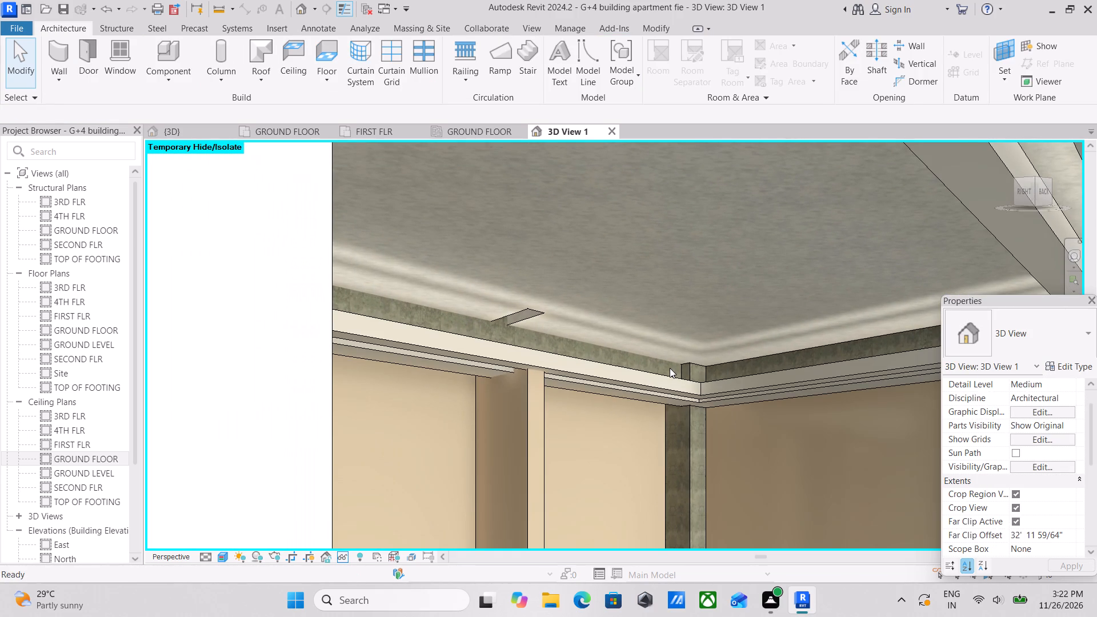
Inspect how the flat and stepped ceilings meet along the bedroom walls and at the column corner.
scroll(697, 400, up, 11)
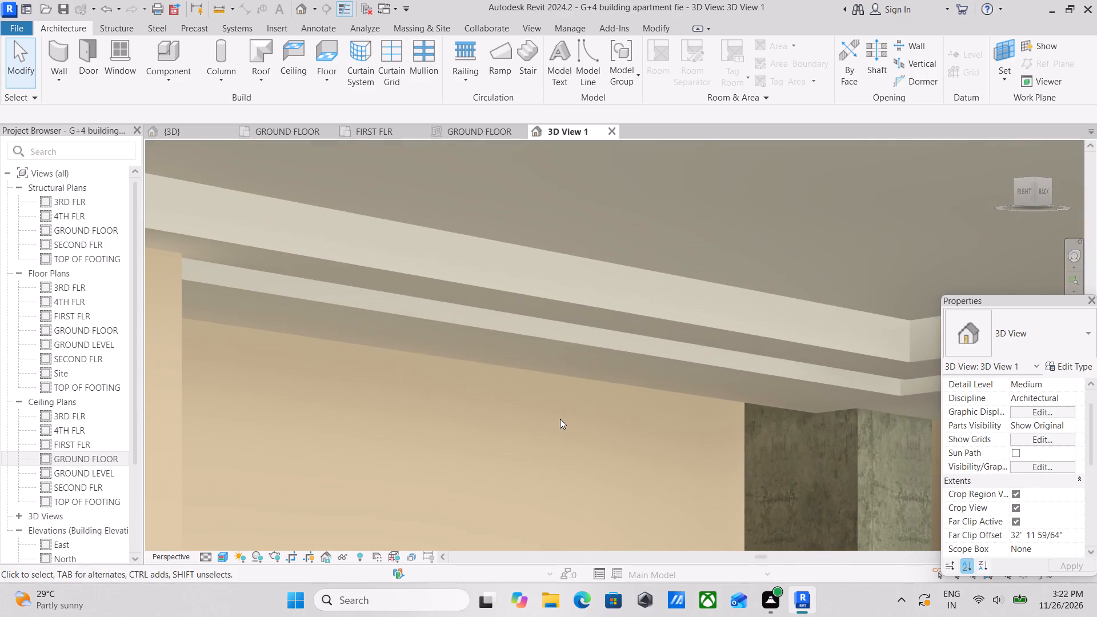
scroll(694, 289, down, 3)
middle_drag(780, 375, 742, 352)
scroll(742, 351, down, 4)
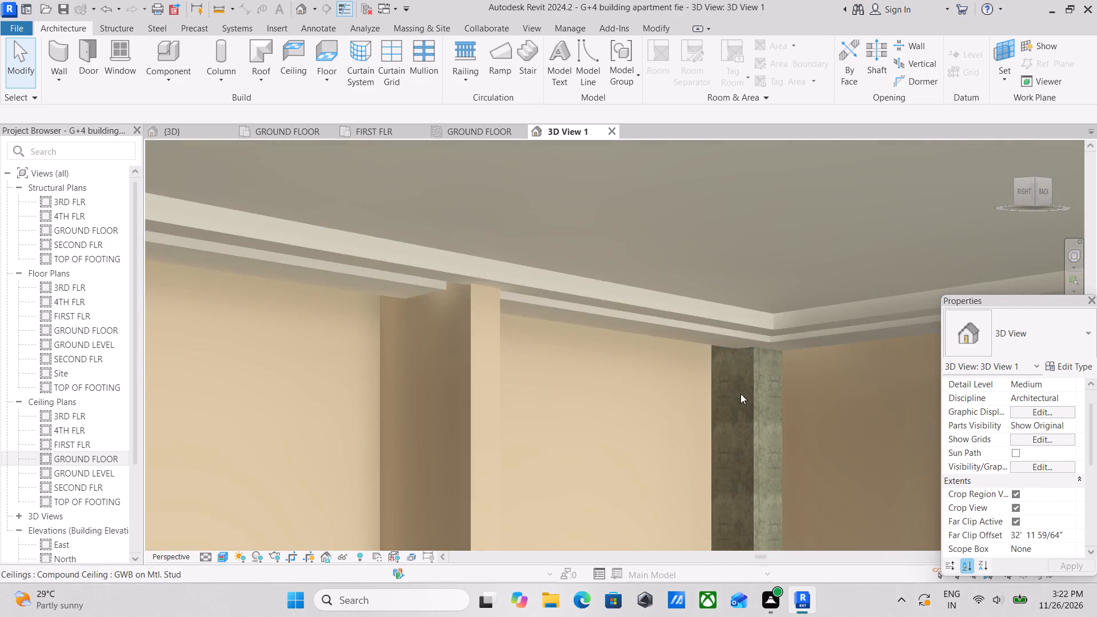
scroll(740, 394, down, 4)
middle_drag(640, 387, 650, 380)
scroll(618, 306, up, 2)
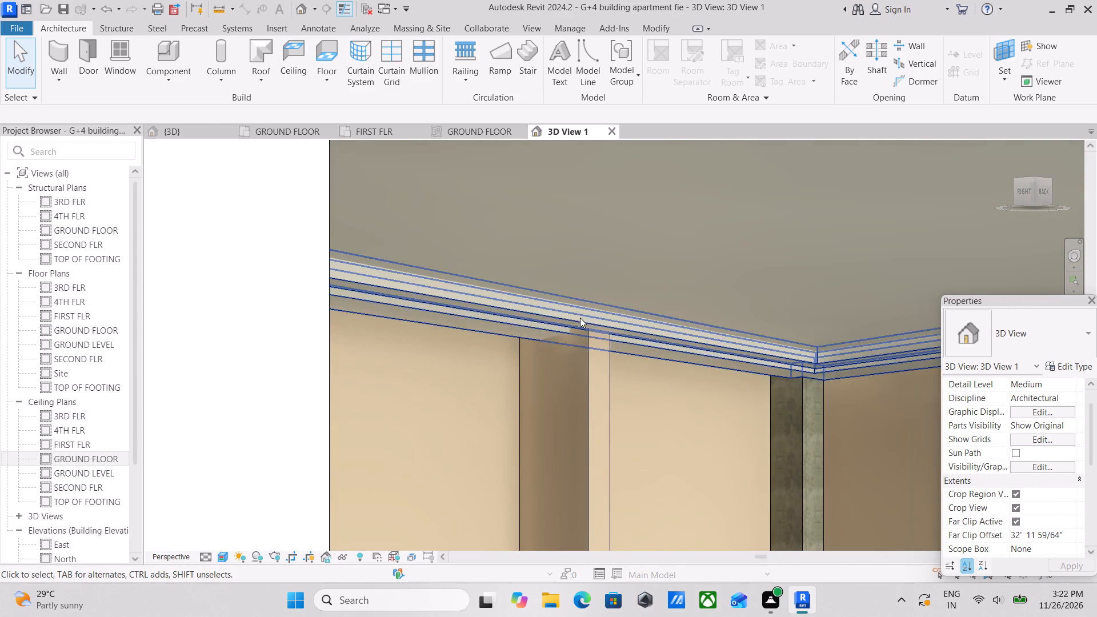
scroll(504, 322, up, 2)
scroll(407, 328, up, 4)
scroll(407, 328, down, 7)
middle_drag(604, 250, 539, 327)
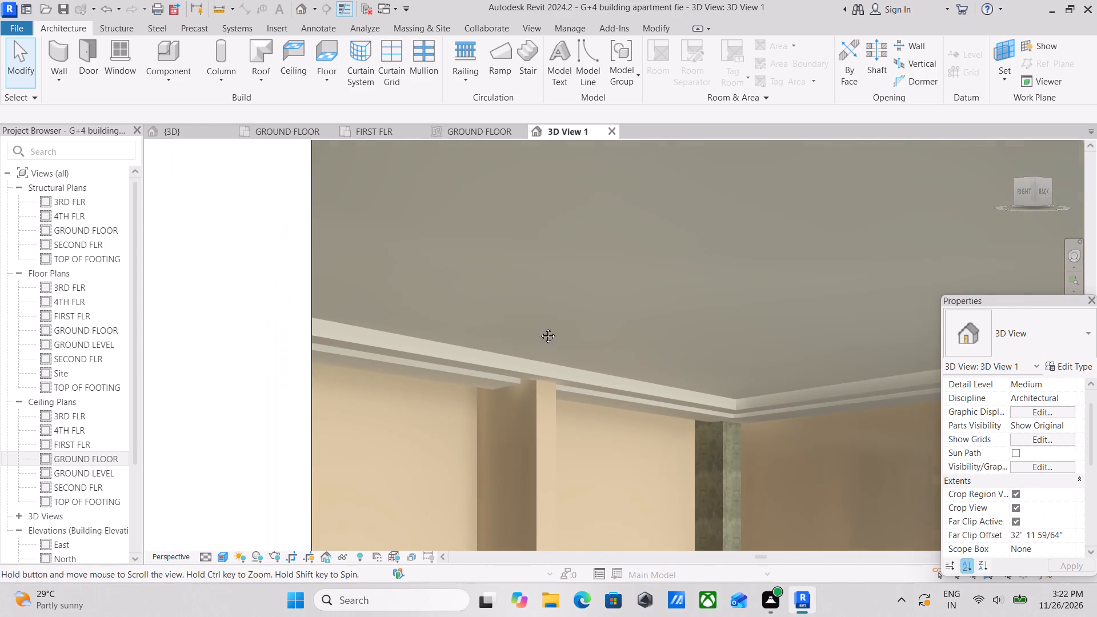
middle_drag(539, 327, 540, 327)
scroll(598, 283, down, 2)
middle_drag(586, 300, 543, 371)
scroll(697, 448, up, 2)
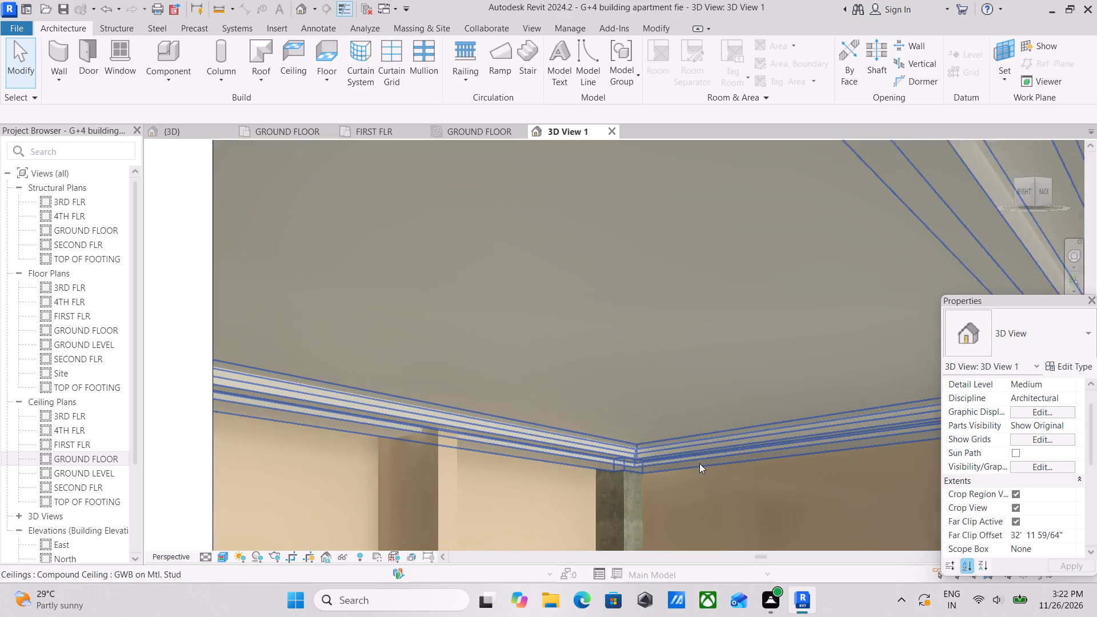
scroll(699, 463, up, 1)
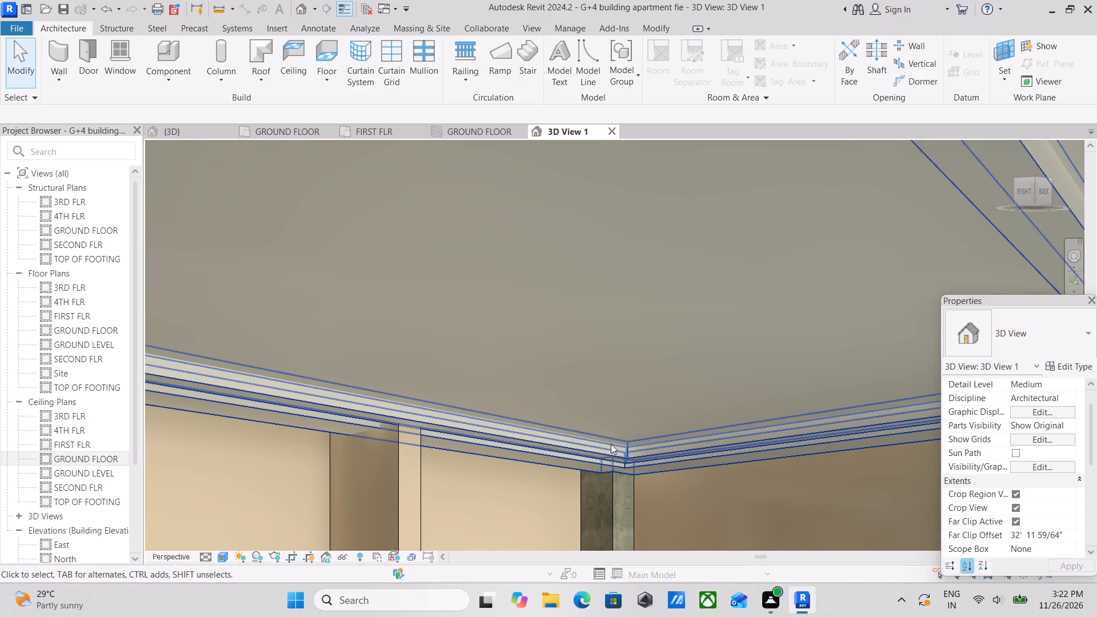
scroll(611, 444, up, 10)
click(676, 435)
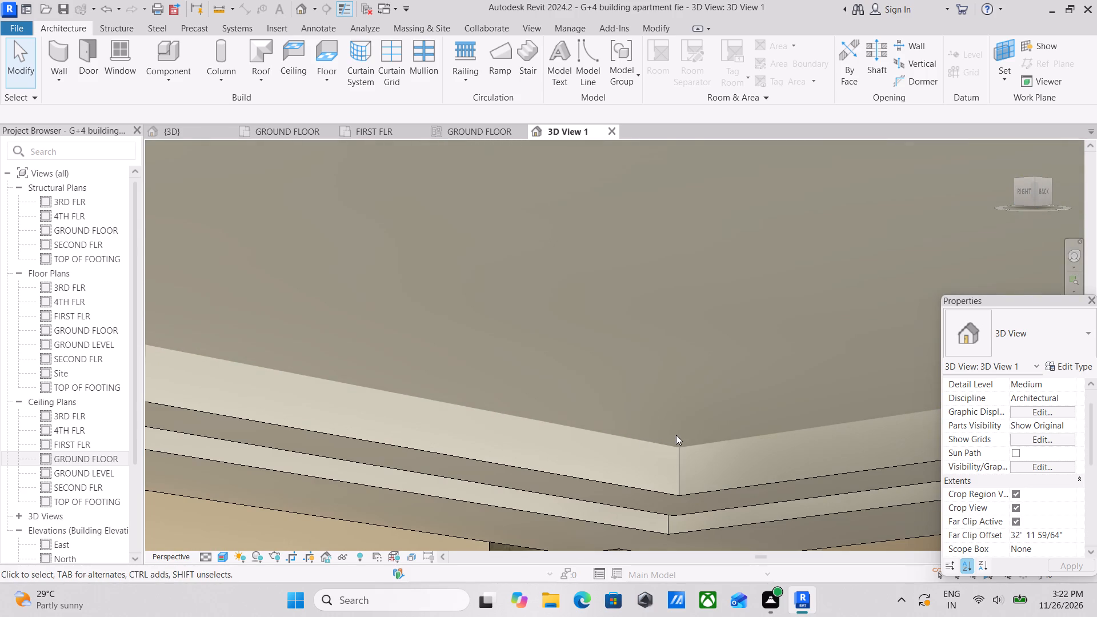
click(629, 428)
scroll(629, 428, down, 12)
scroll(595, 308, down, 1)
middle_drag(602, 379, 606, 477)
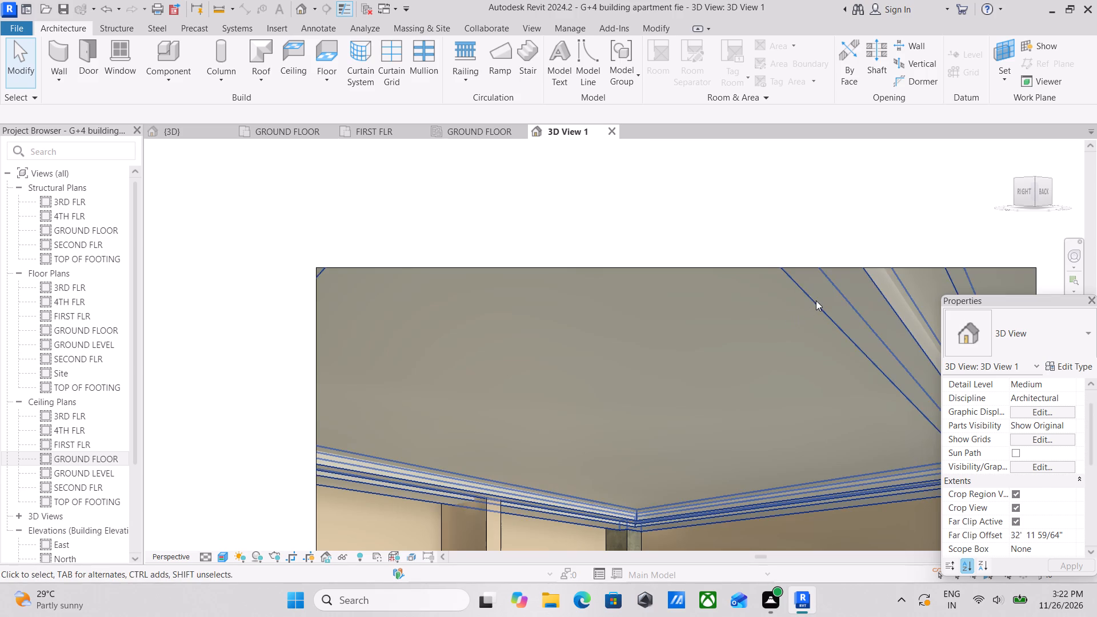
click(819, 299)
middle_drag(827, 321, 697, 422)
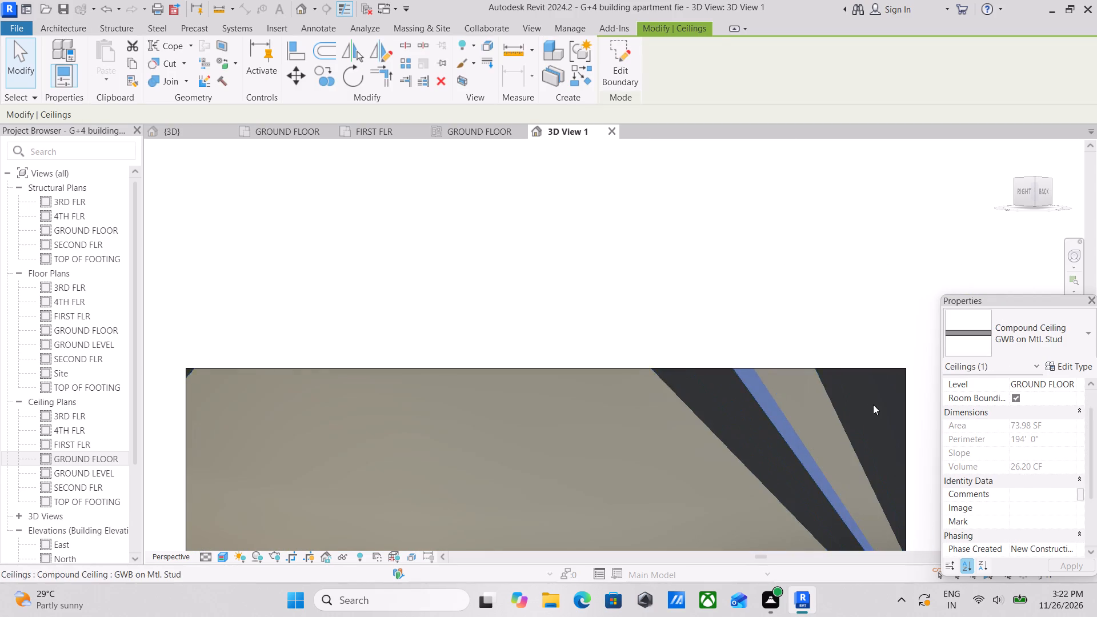
key(Escape)
click(835, 426)
scroll(835, 426, down, 4)
scroll(718, 446, up, 1)
middle_drag(717, 445, 758, 321)
key(Escape)
middle_drag(604, 428, 727, 273)
Extend the camera view's crop region outward on the door side and downward over the floor.
click(574, 362)
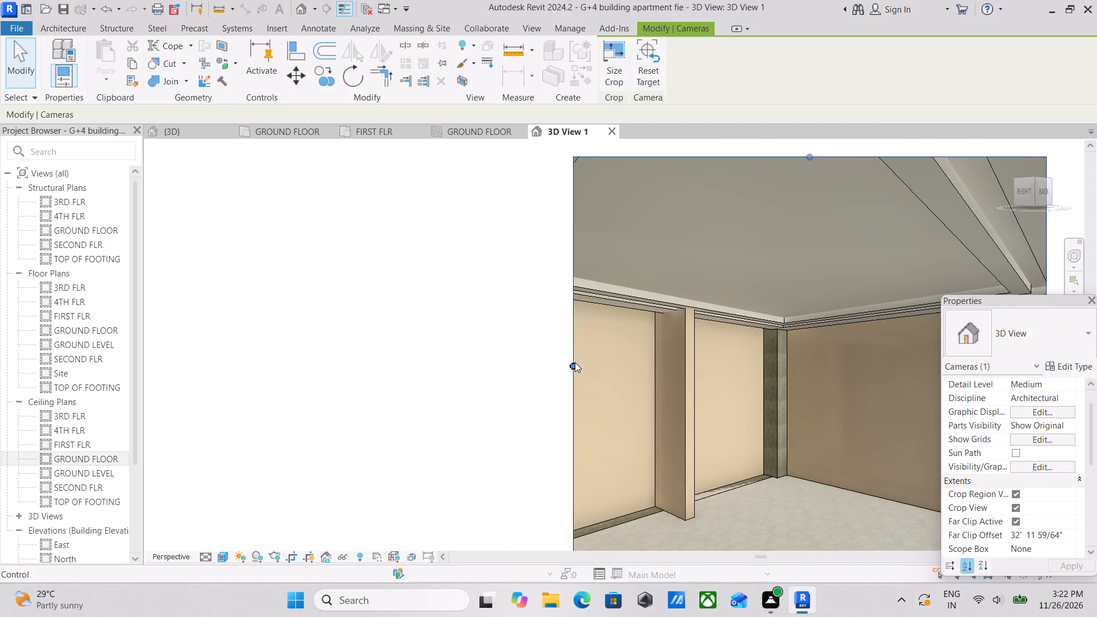
scroll(575, 362, down, 3)
middle_drag(575, 362, 632, 280)
drag(626, 284, 541, 299)
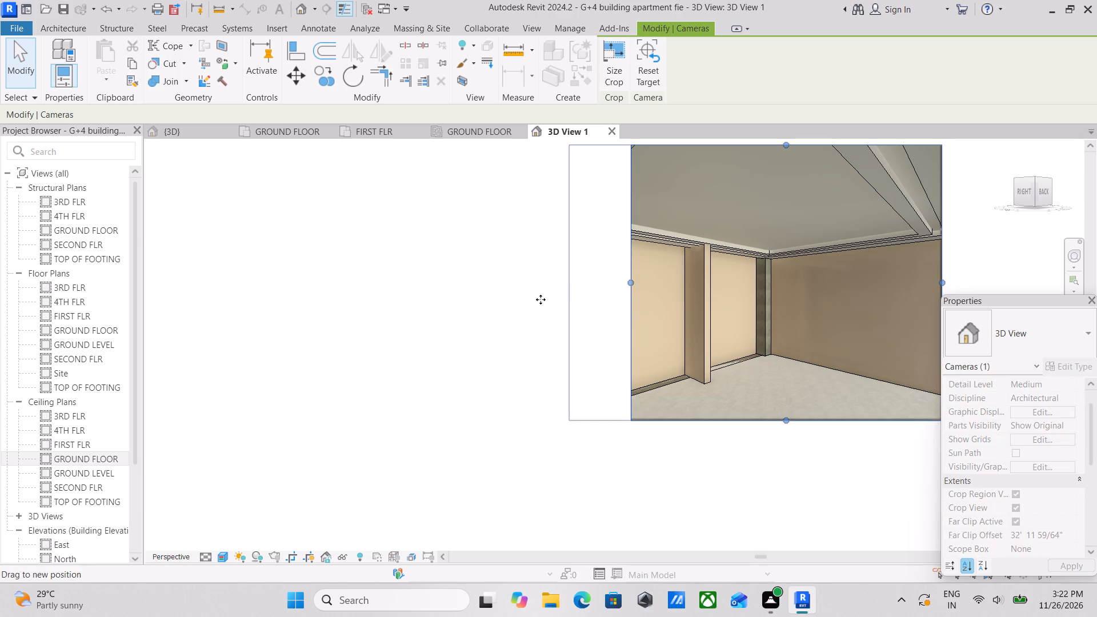
drag(541, 299, 538, 299)
middle_drag(652, 351, 610, 323)
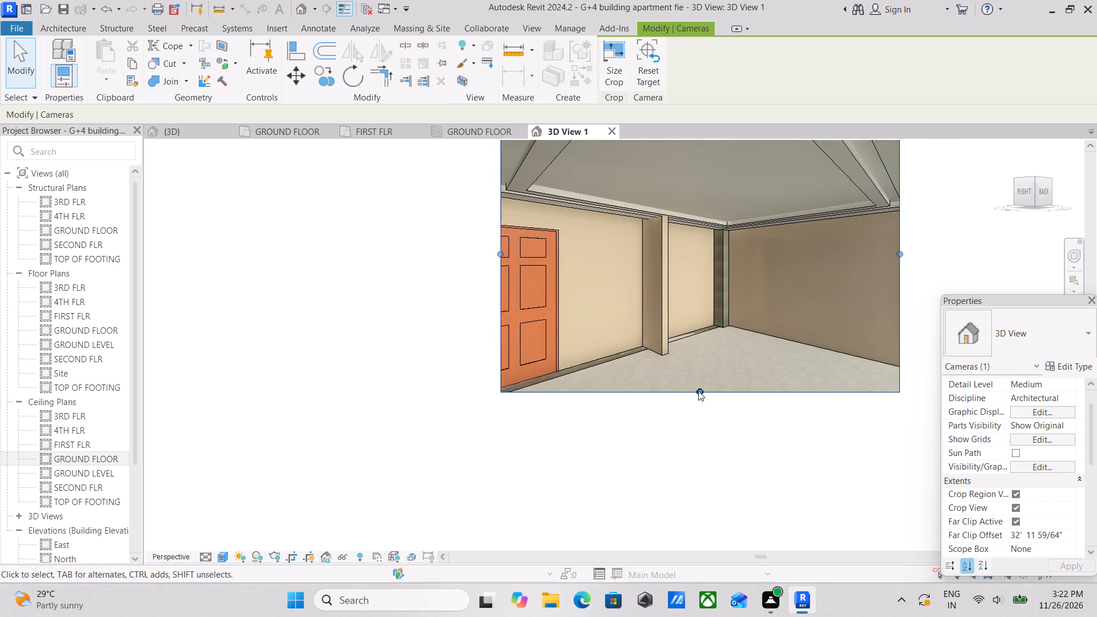
drag(698, 391, 713, 459)
Widen the camera view's crop region further on the door side to include the whole door and the adjacent column.
scroll(608, 371, up, 11)
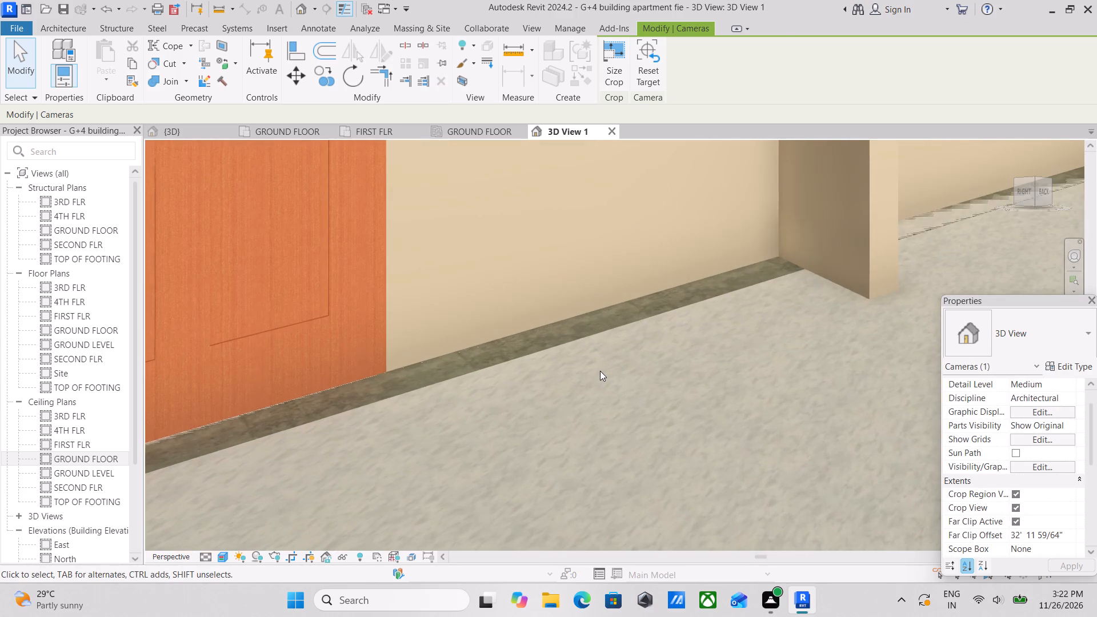
scroll(600, 371, down, 4)
scroll(675, 329, down, 2)
middle_drag(675, 329, 620, 367)
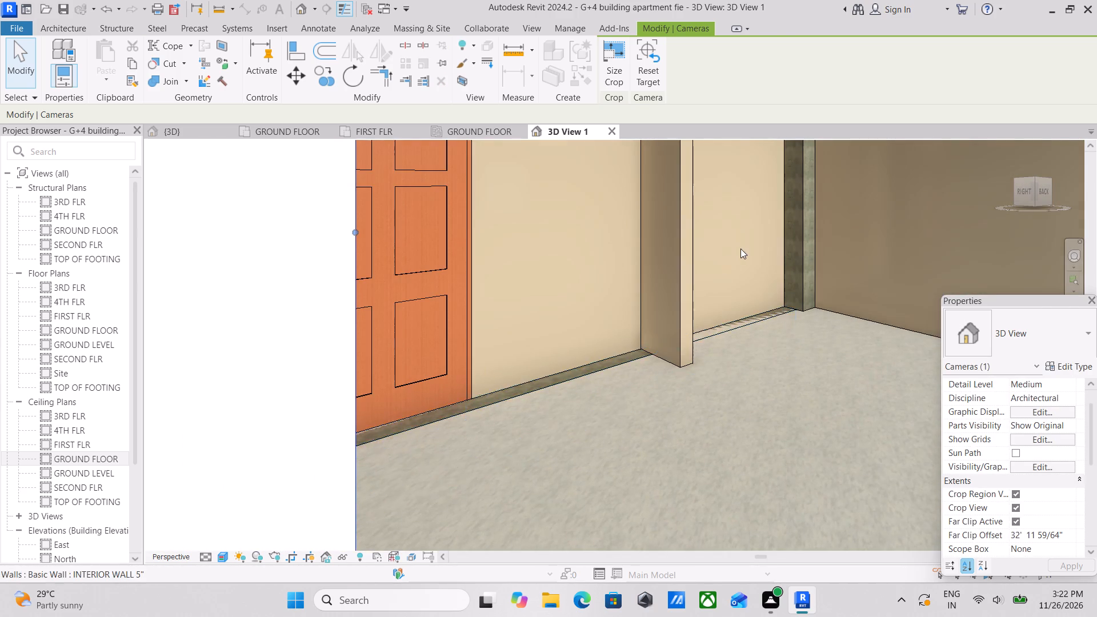
scroll(741, 247, down, 2)
middle_drag(741, 247, 688, 443)
middle_drag(710, 357, 712, 468)
scroll(511, 371, up, 3)
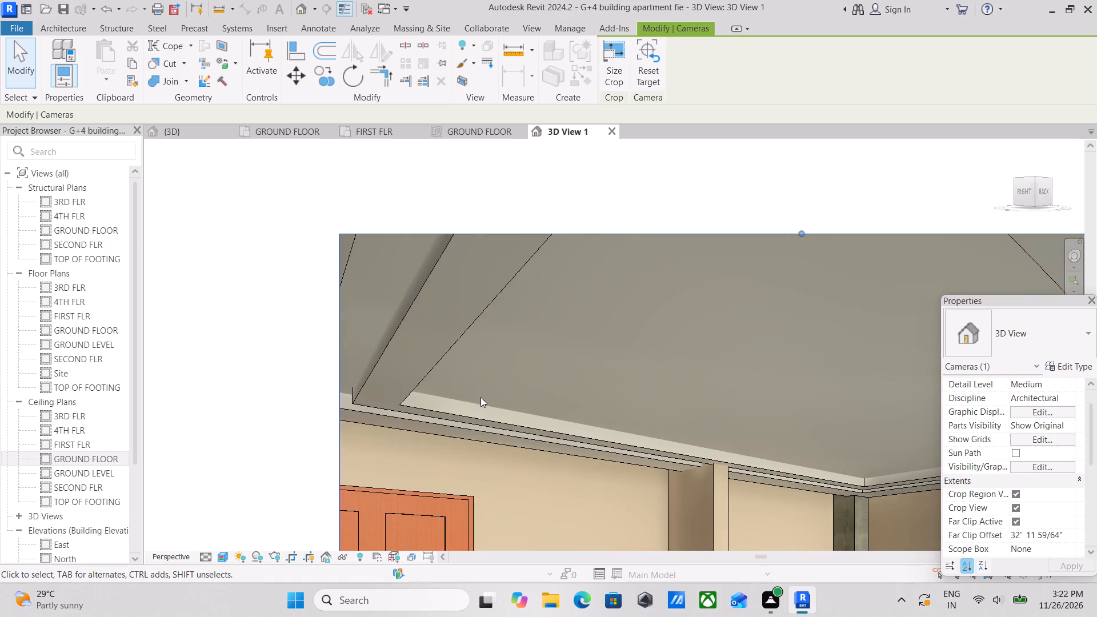
scroll(509, 384, down, 3)
middle_drag(509, 383, 595, 302)
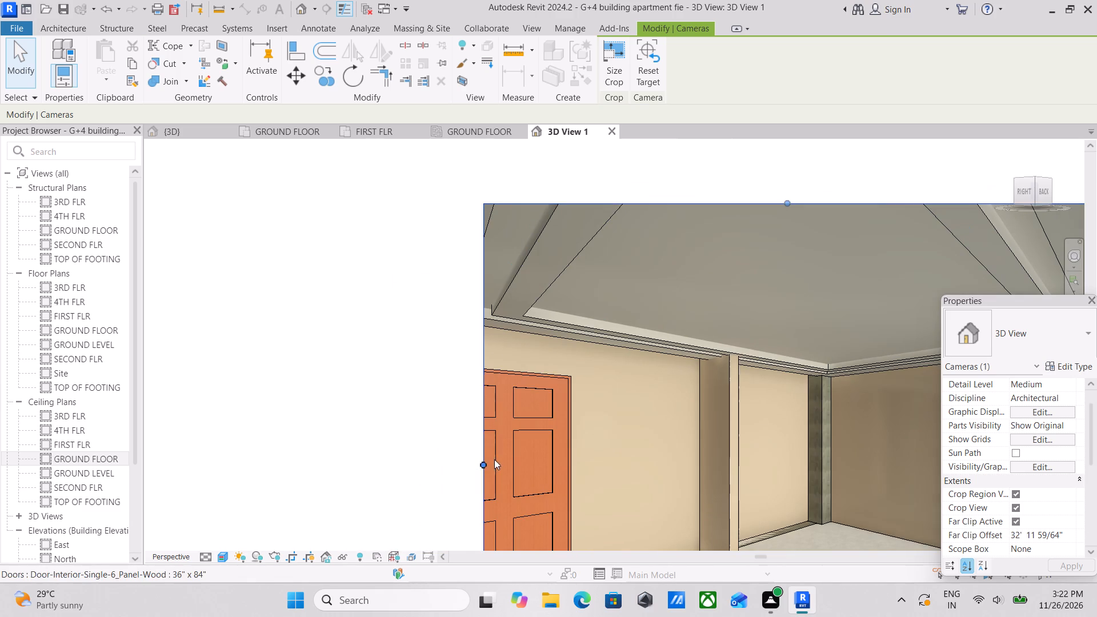
drag(483, 468, 393, 469)
scroll(531, 387, down, 2)
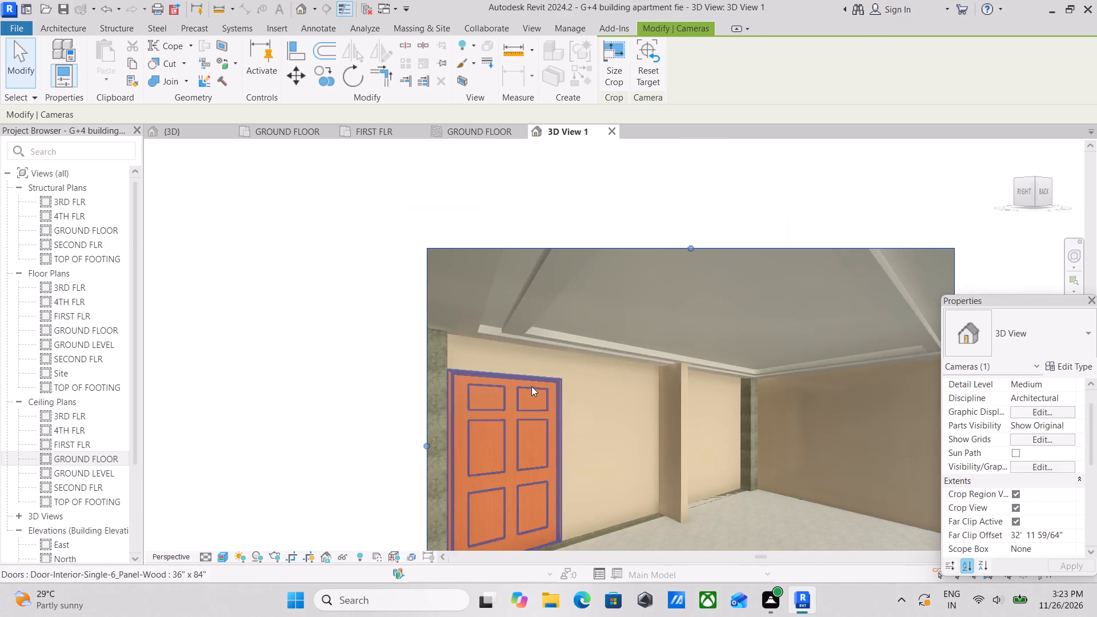
Set the stepped GWB on Mtl. Stud ceiling's height offset from GROUND FLOOR to 8' 0".
scroll(762, 283, up, 2)
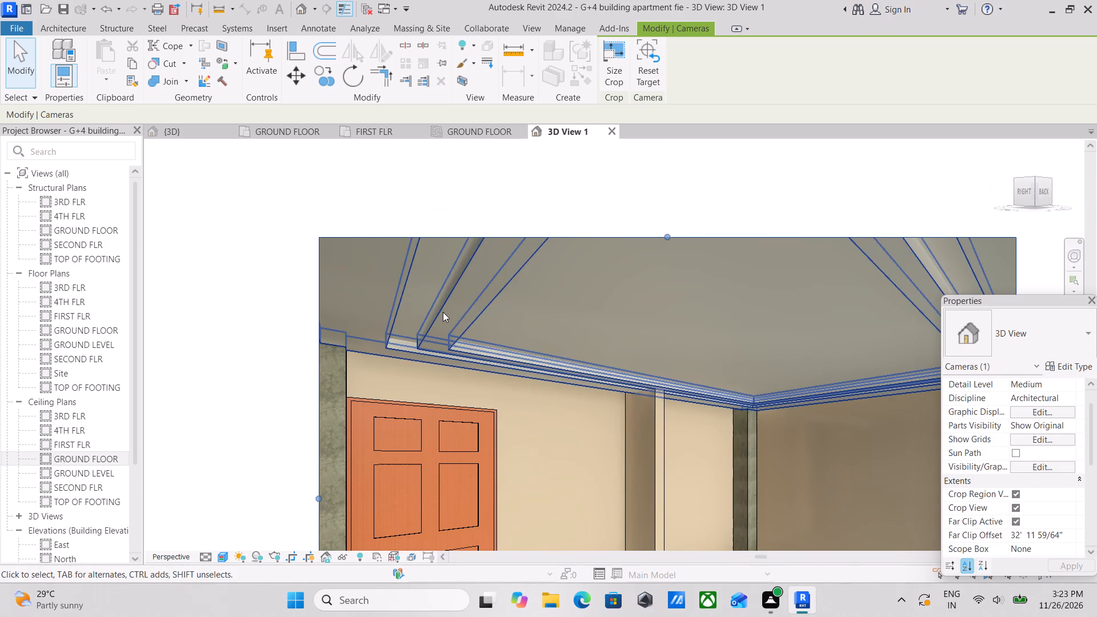
click(443, 312)
scroll(1074, 456, down, 2)
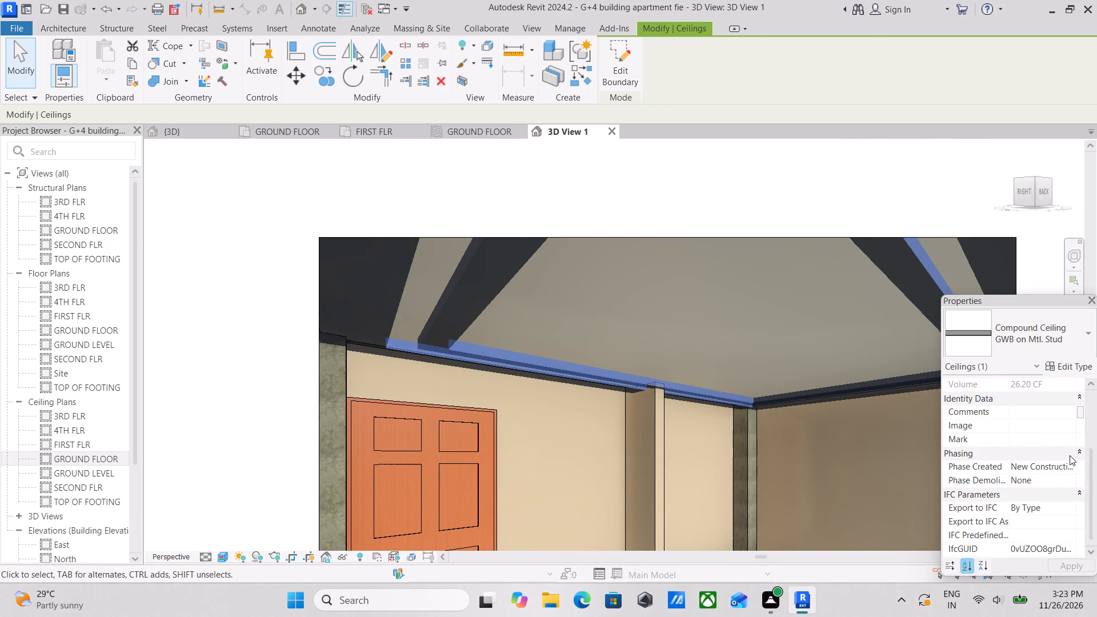
scroll(1054, 467, down, 1)
scroll(1054, 467, up, 7)
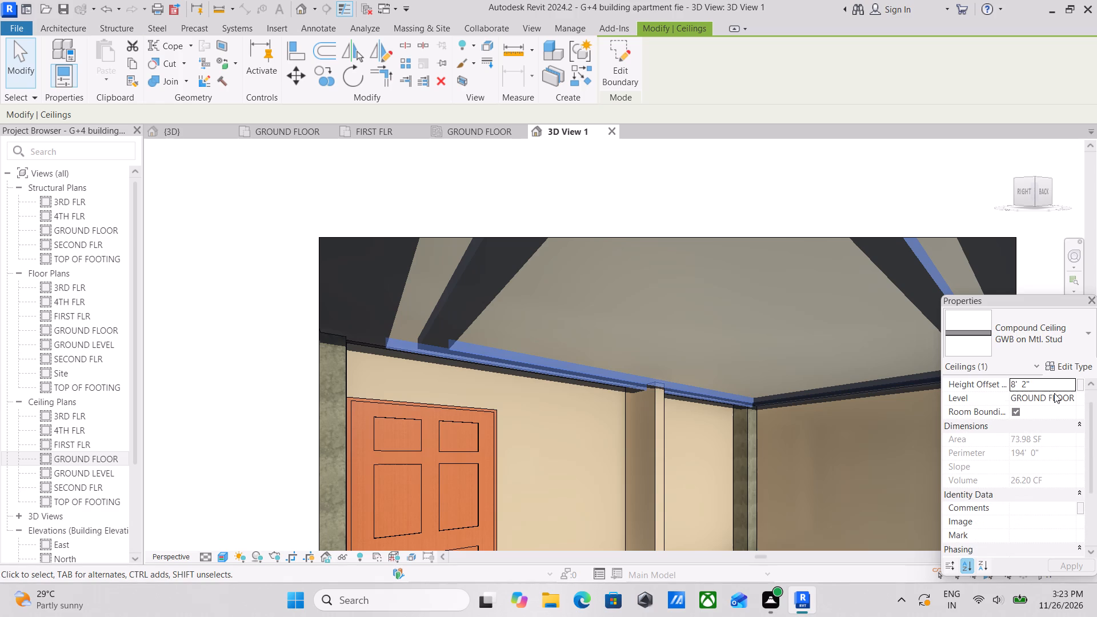
click(1046, 398)
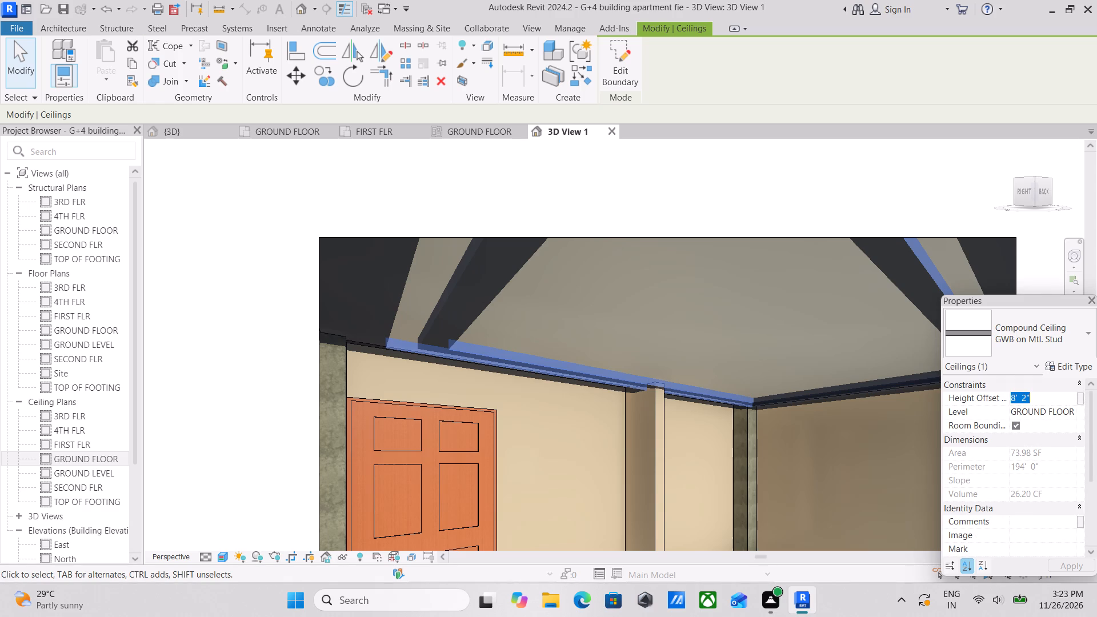
key(8)
key(apostrophe)
key(Return)
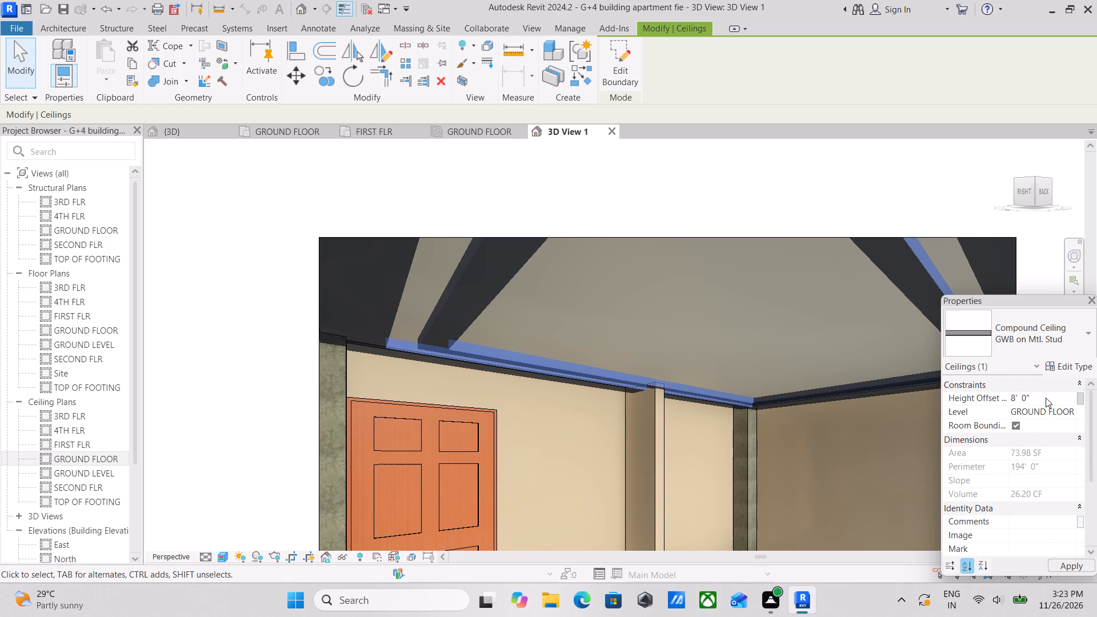
scroll(733, 289, up, 2)
scroll(503, 347, down, 3)
middle_drag(578, 350, 471, 363)
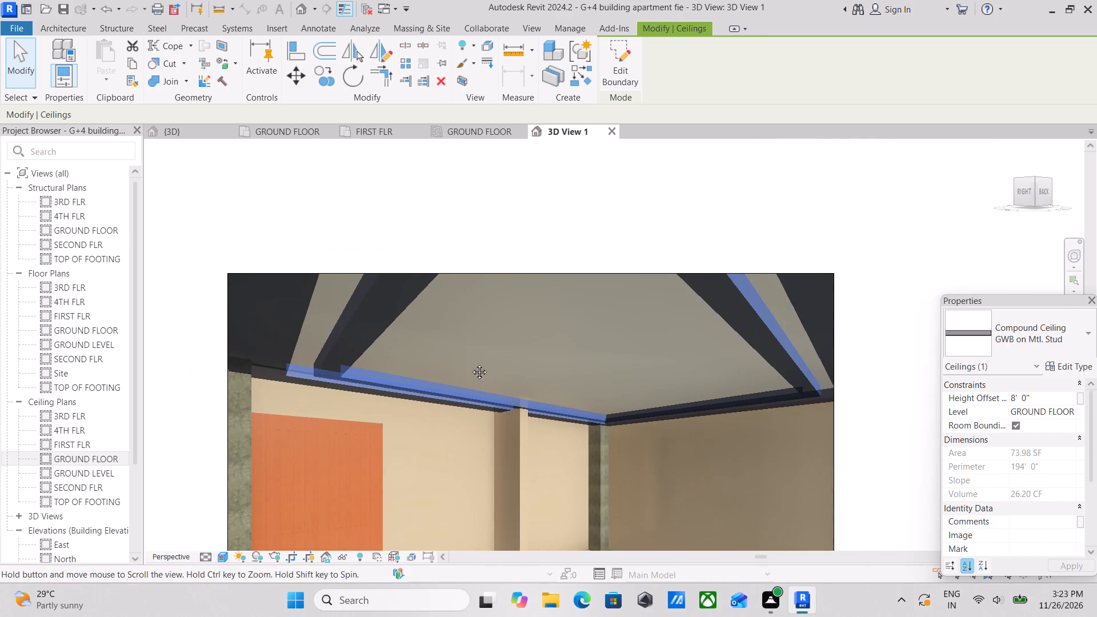
middle_drag(471, 363, 467, 364)
scroll(575, 362, down, 1)
scroll(626, 384, up, 2)
key(Escape)
key(Escape)
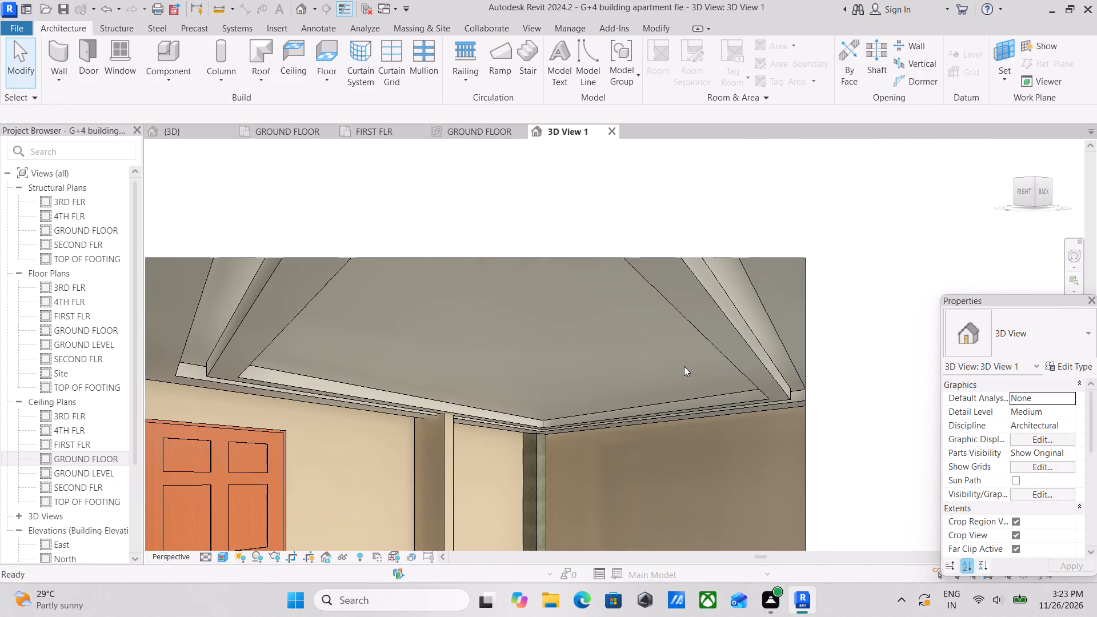
Examine the stepped ceiling along the walls, at the column corner and above the door in the camera view.
scroll(685, 367, up, 3)
middle_drag(541, 395, 598, 399)
scroll(626, 435, up, 6)
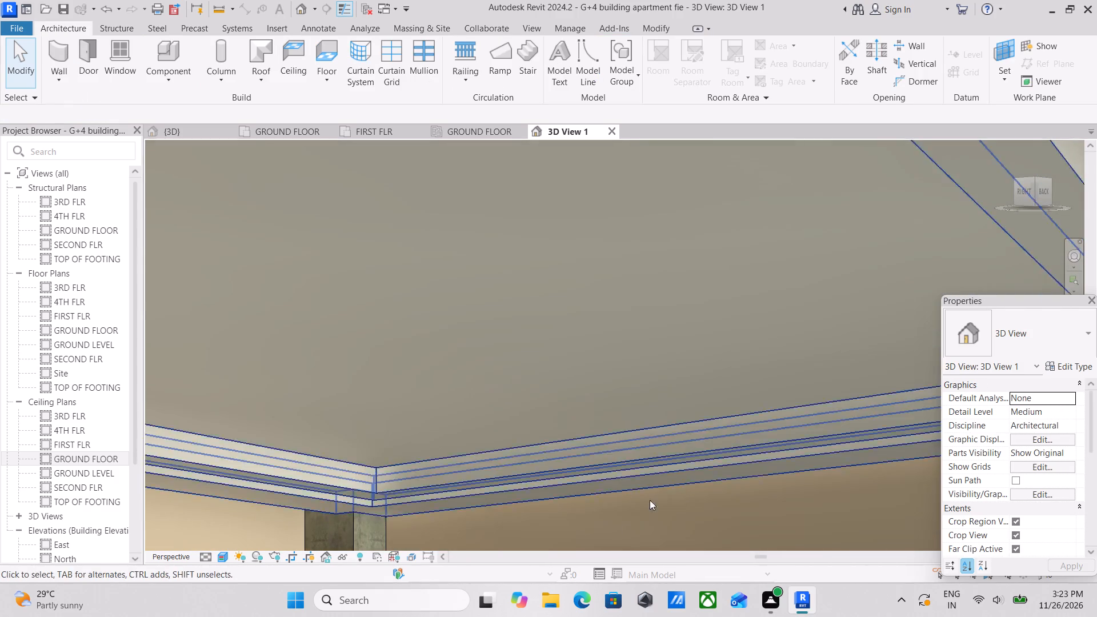
scroll(436, 520, up, 3)
scroll(431, 520, down, 2)
middle_drag(431, 520, 468, 430)
scroll(647, 420, down, 3)
middle_drag(647, 420, 385, 419)
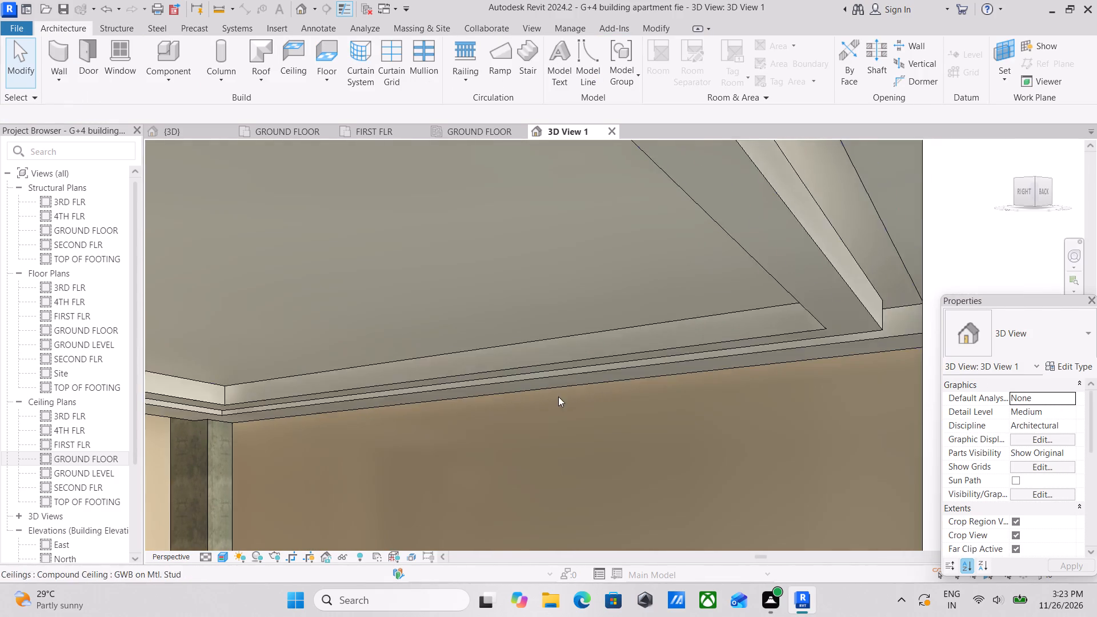
middle_drag(559, 396, 516, 421)
scroll(732, 297, up, 2)
scroll(868, 318, down, 2)
middle_drag(813, 323, 860, 359)
scroll(882, 327, down, 5)
middle_drag(882, 327, 882, 395)
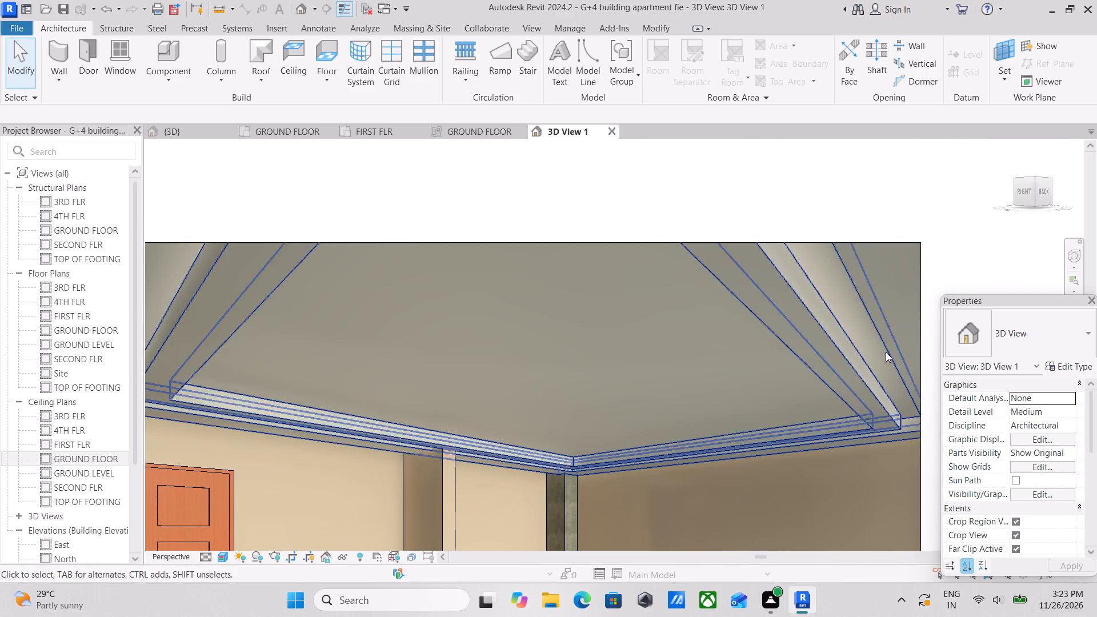
middle_drag(607, 372, 914, 452)
scroll(407, 448, up, 2)
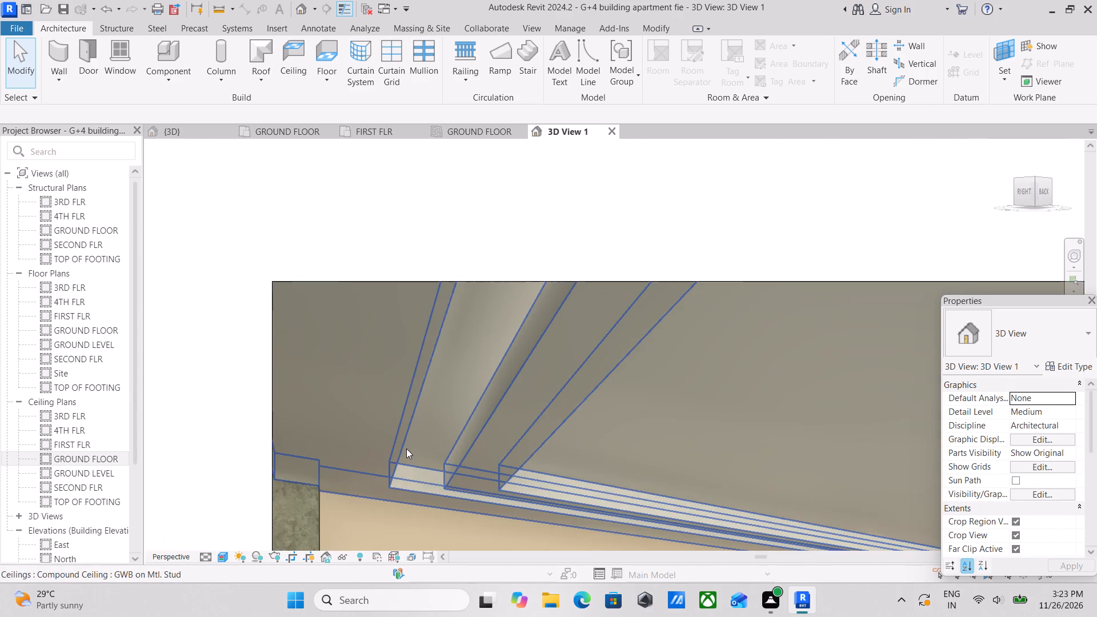
scroll(558, 446, down, 2)
middle_drag(558, 446, 491, 438)
scroll(490, 422, down, 3)
middle_drag(633, 422, 590, 404)
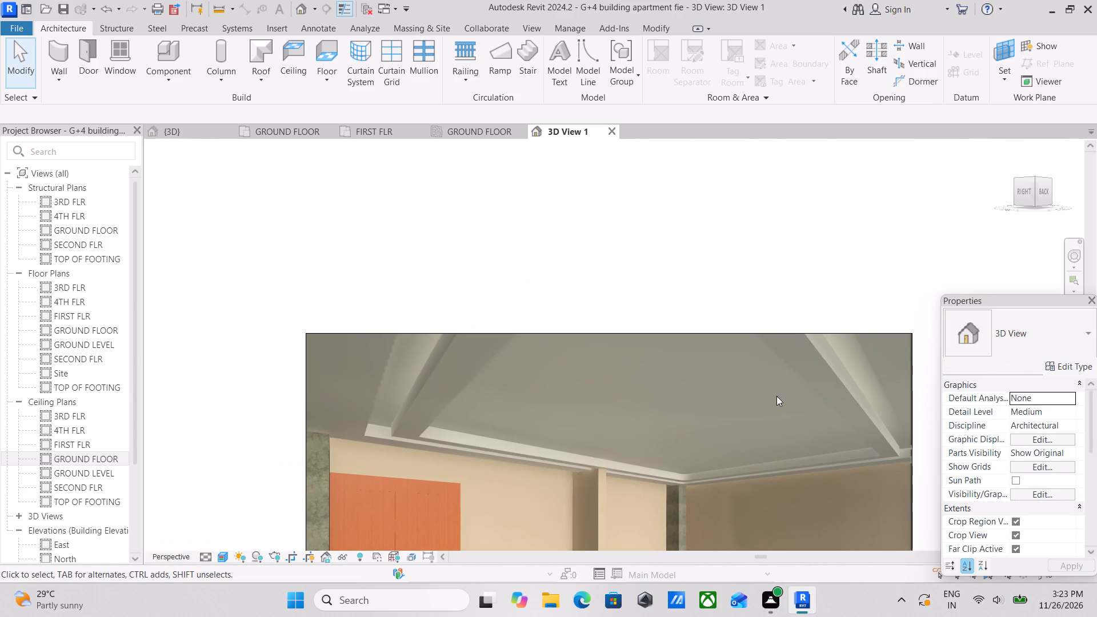
scroll(799, 388, up, 3)
scroll(858, 373, up, 1)
scroll(868, 371, down, 2)
scroll(714, 384, down, 2)
middle_drag(727, 358, 755, 327)
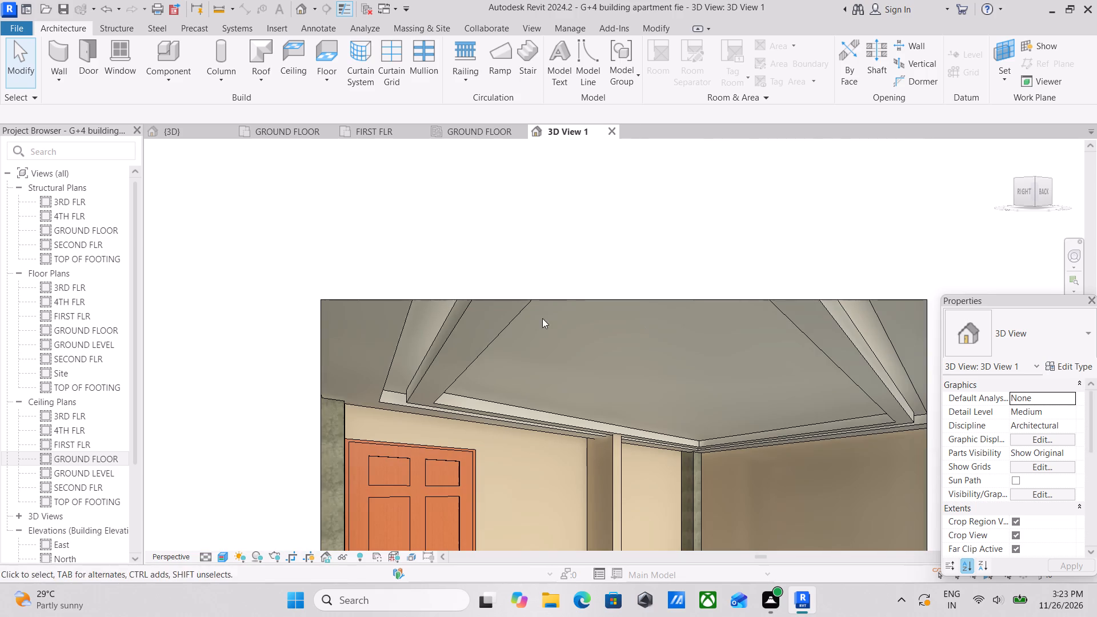
Extend the camera view's crop region upward to take in more of the stepped ceiling.
click(314, 307)
scroll(381, 303, down, 3)
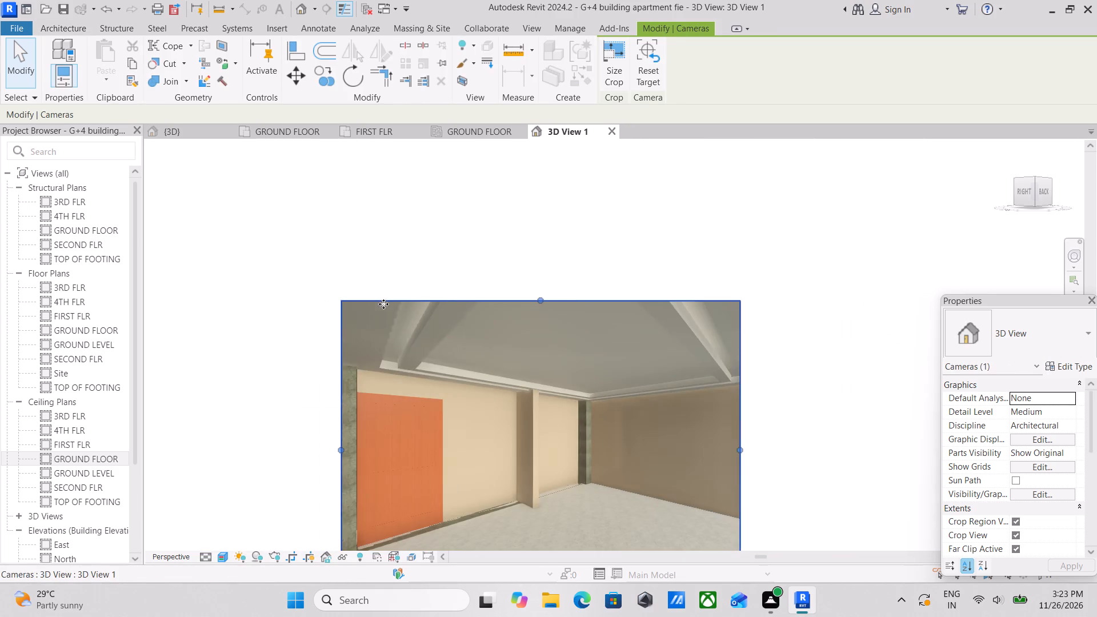
drag(540, 299, 569, 207)
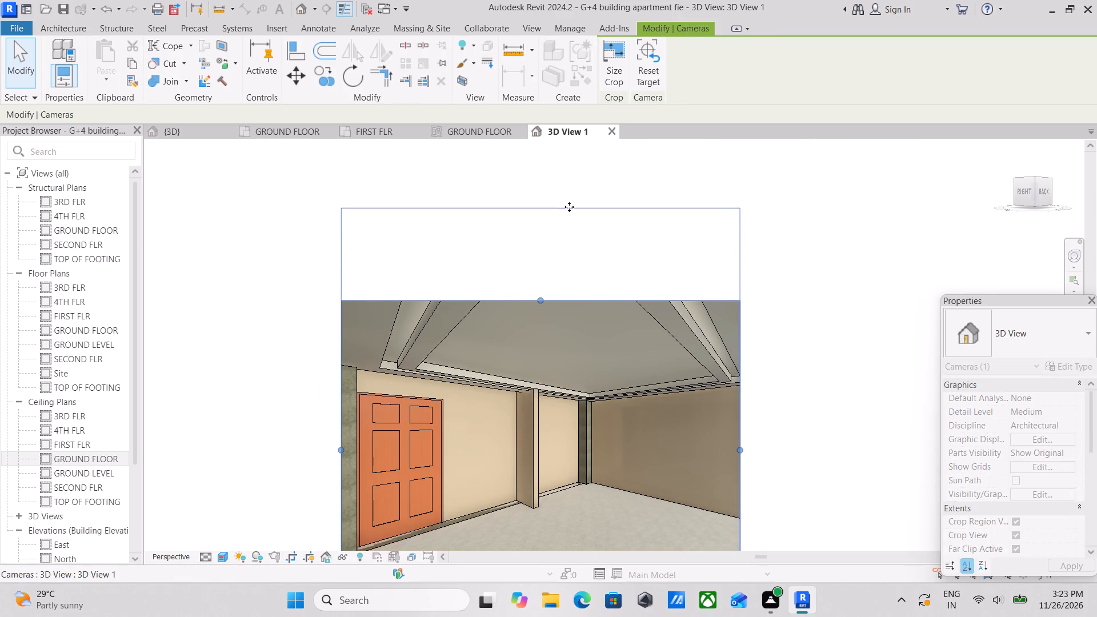
Examine the stepped ceiling, its recessed edges and the room corner in the enlarged camera view.
middle_drag(572, 301, 578, 378)
scroll(378, 414, up, 3)
scroll(436, 463, up, 1)
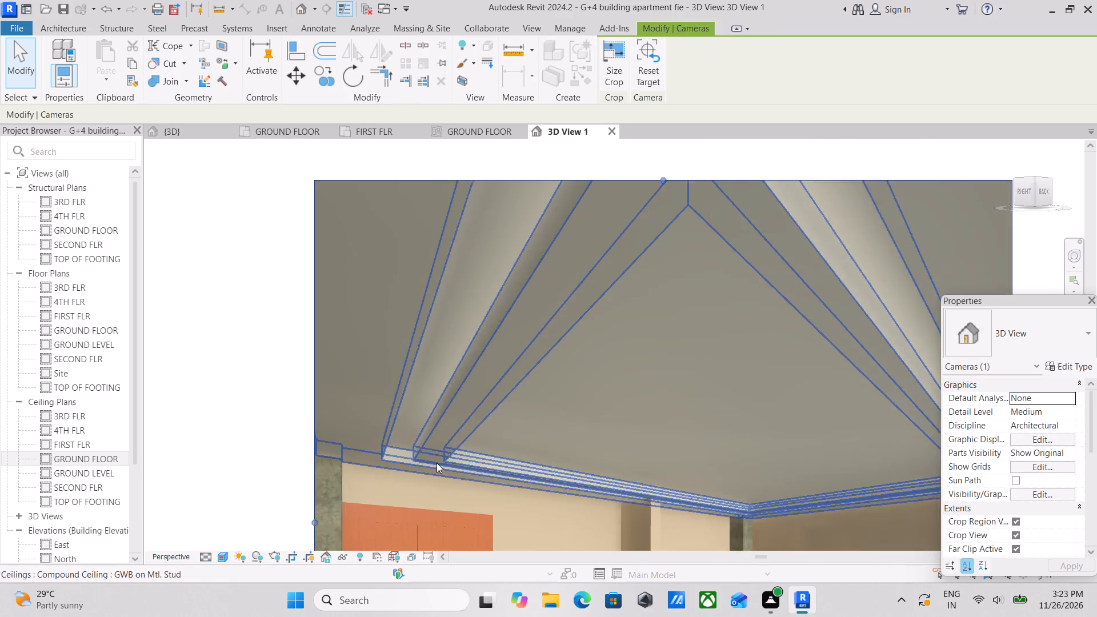
scroll(437, 463, up, 3)
scroll(483, 420, up, 1)
middle_drag(494, 410, 371, 403)
scroll(590, 371, up, 3)
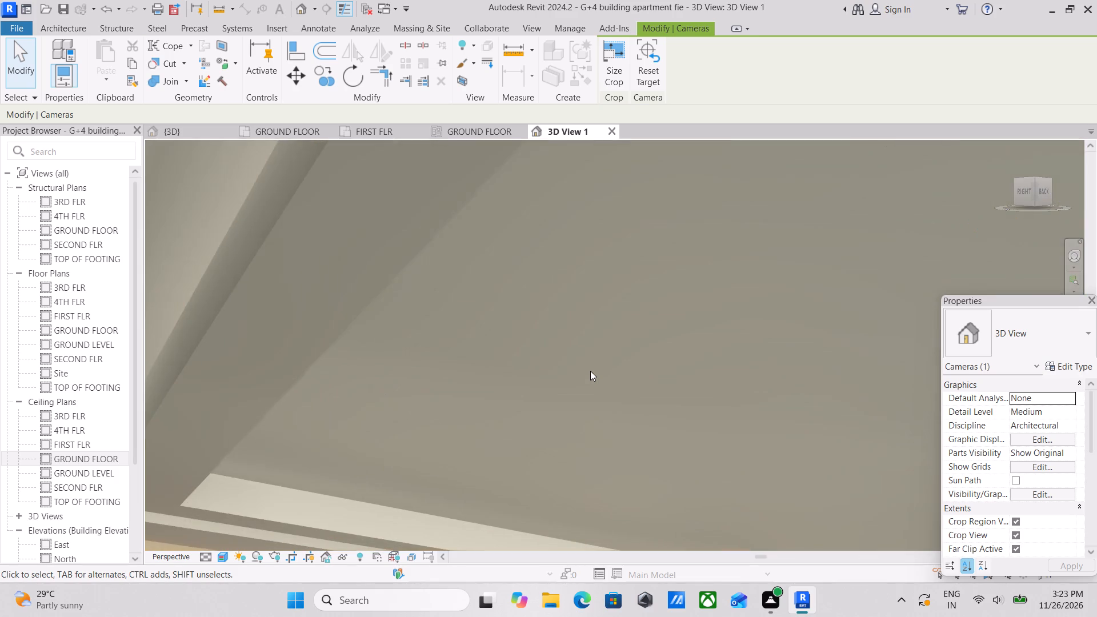
scroll(590, 371, down, 6)
middle_drag(590, 371, 523, 366)
scroll(501, 362, down, 3)
middle_drag(559, 426, 603, 362)
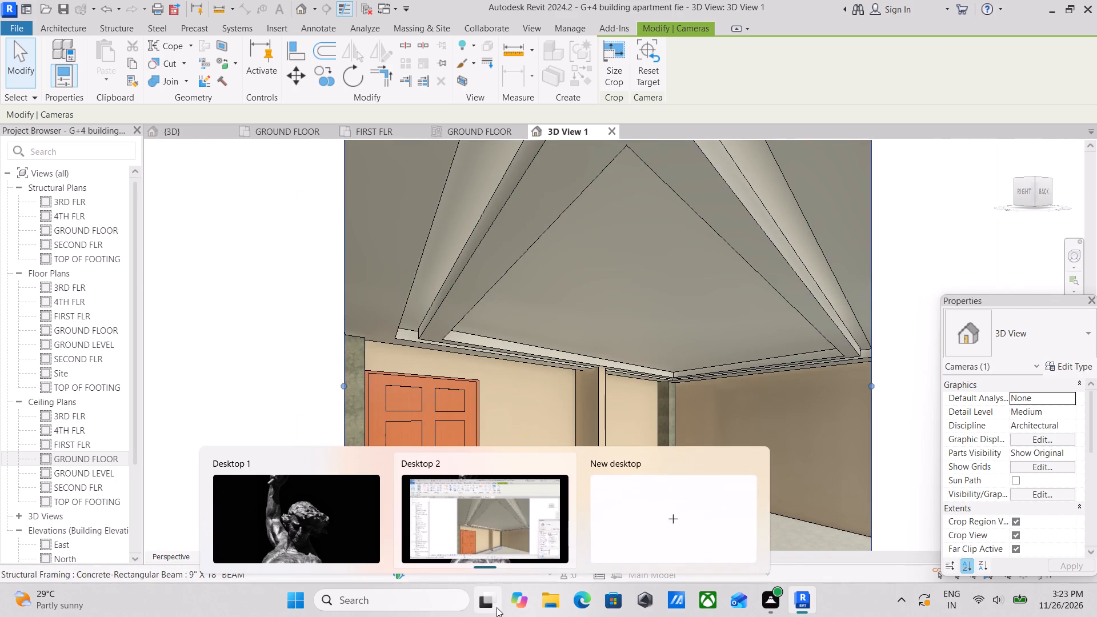
scroll(522, 503, up, 3)
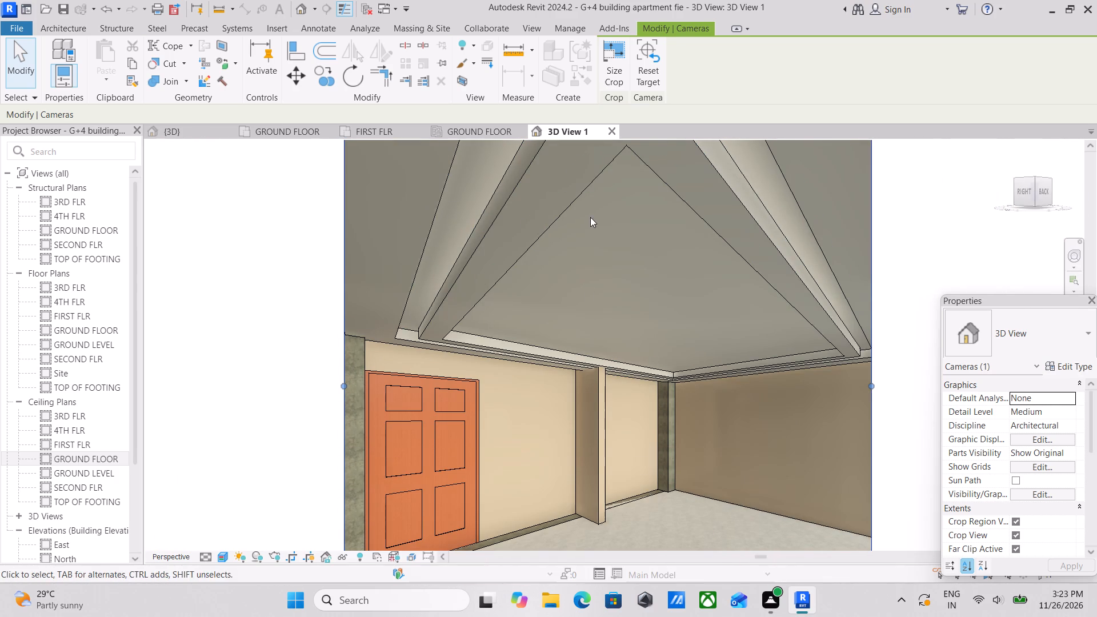
Open the Structure layer's WHITE CEILING 6" material in the GWB on Mtl. Stud ceiling type's assembly.
click(545, 223)
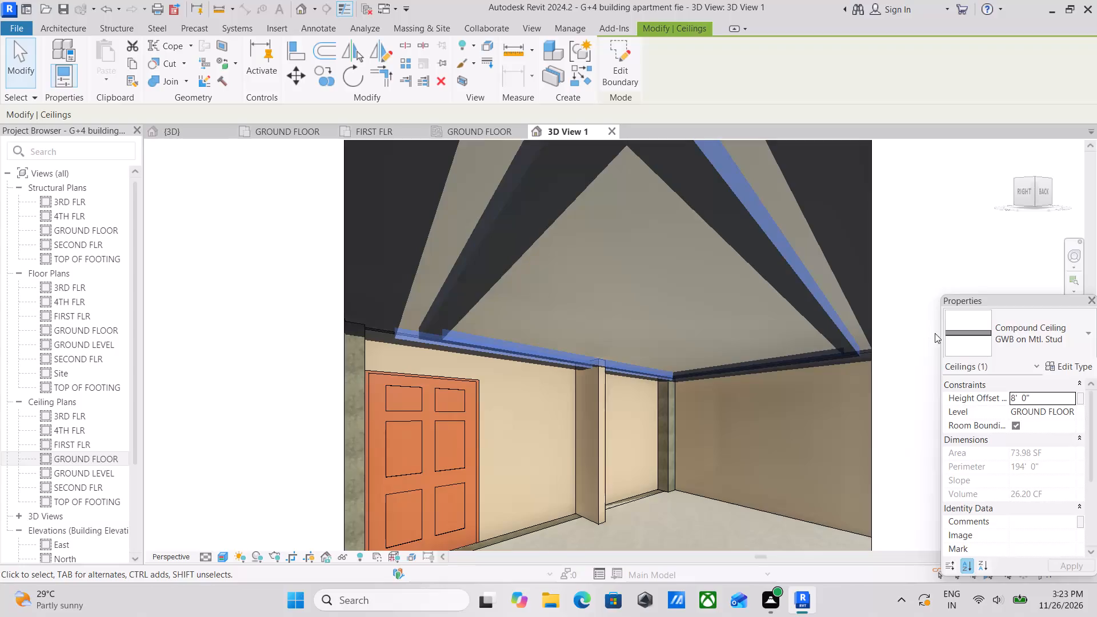
click(1076, 362)
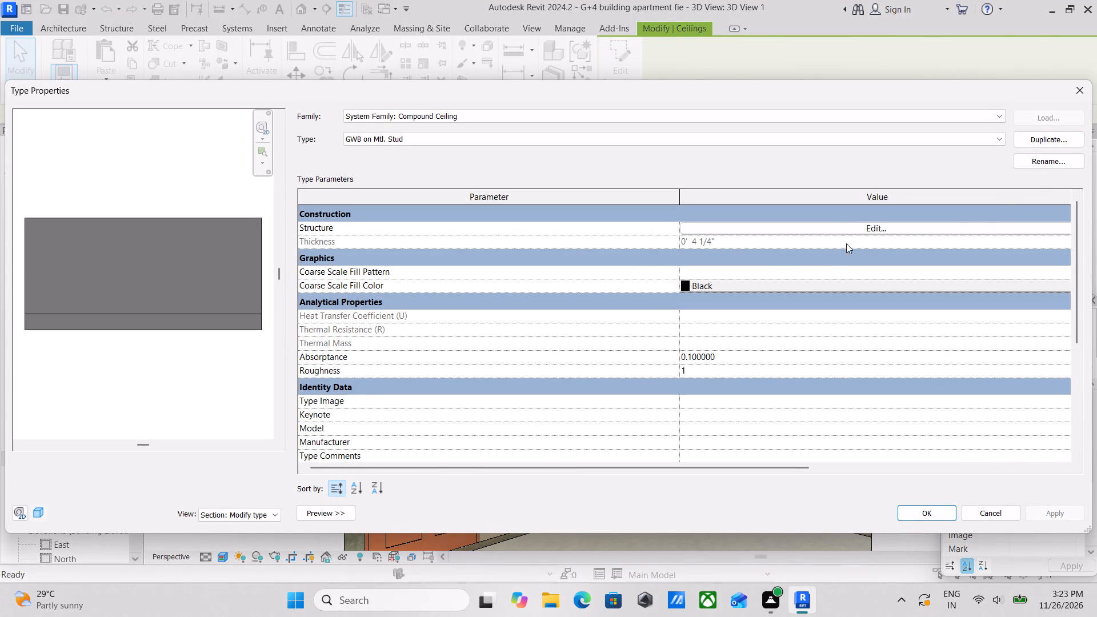
click(863, 227)
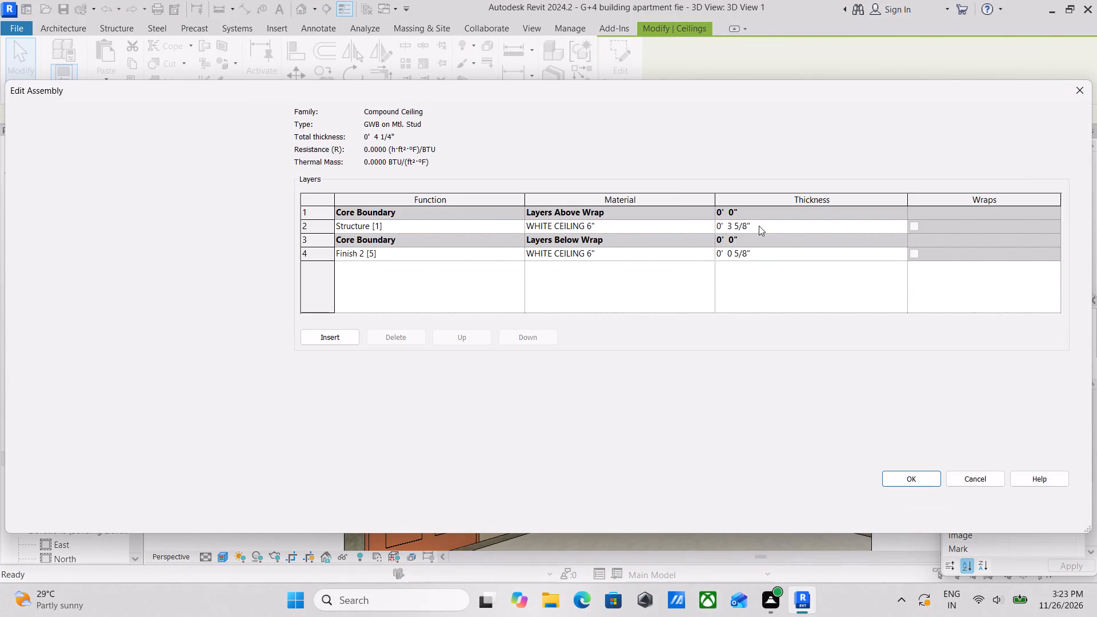
click(703, 226)
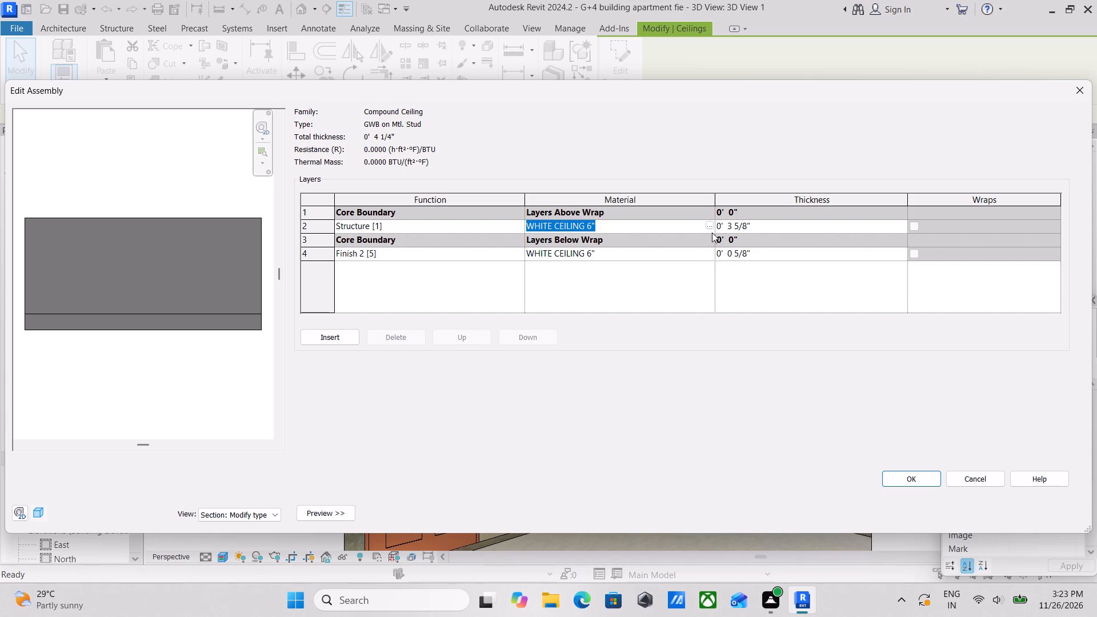
click(707, 225)
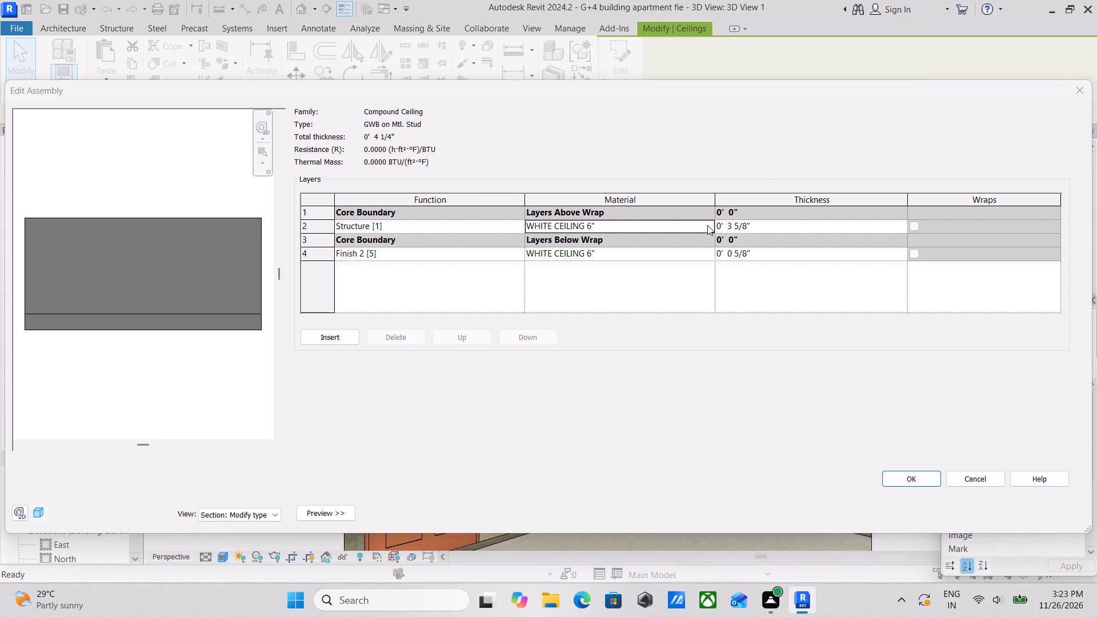
scroll(397, 366, down, 3)
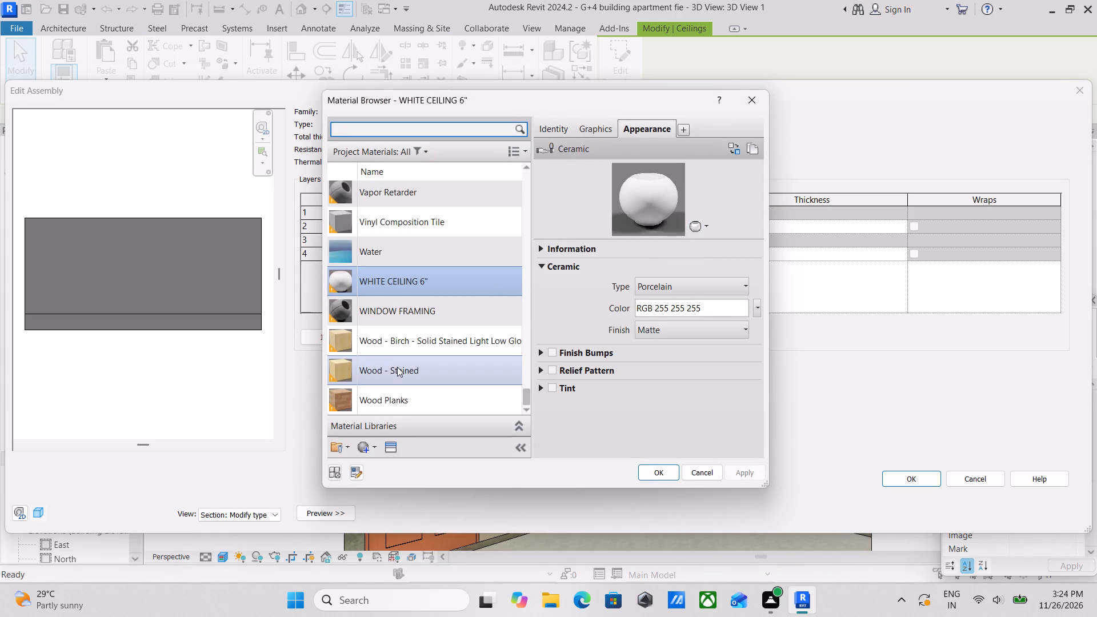
scroll(397, 367, down, 1)
scroll(397, 367, up, 20)
scroll(397, 367, up, 1)
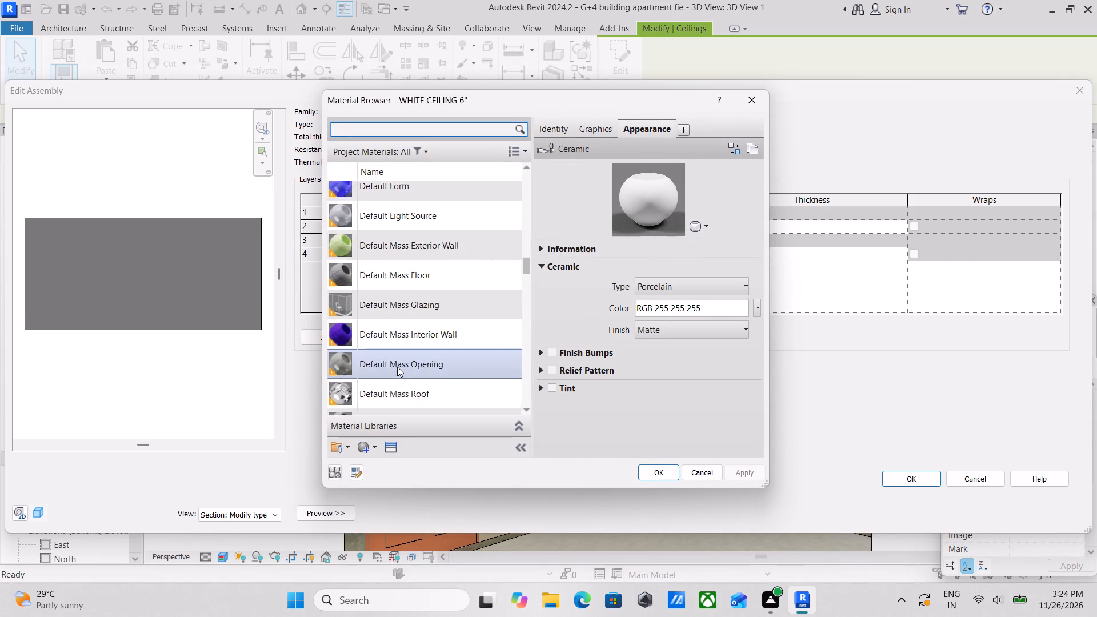
scroll(397, 367, down, 19)
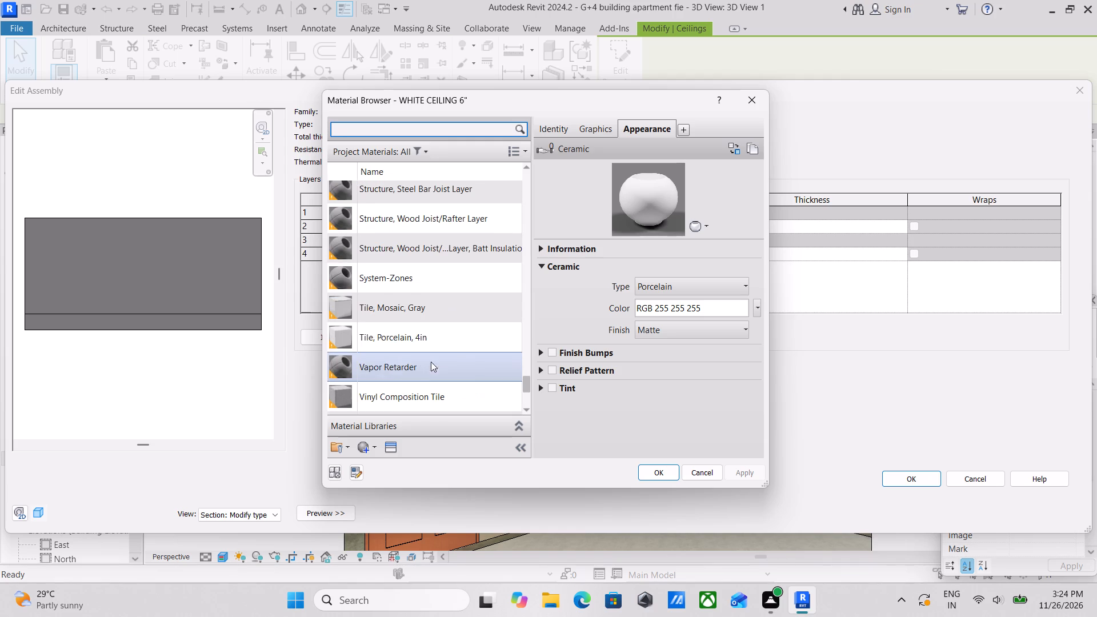
scroll(426, 340, down, 2)
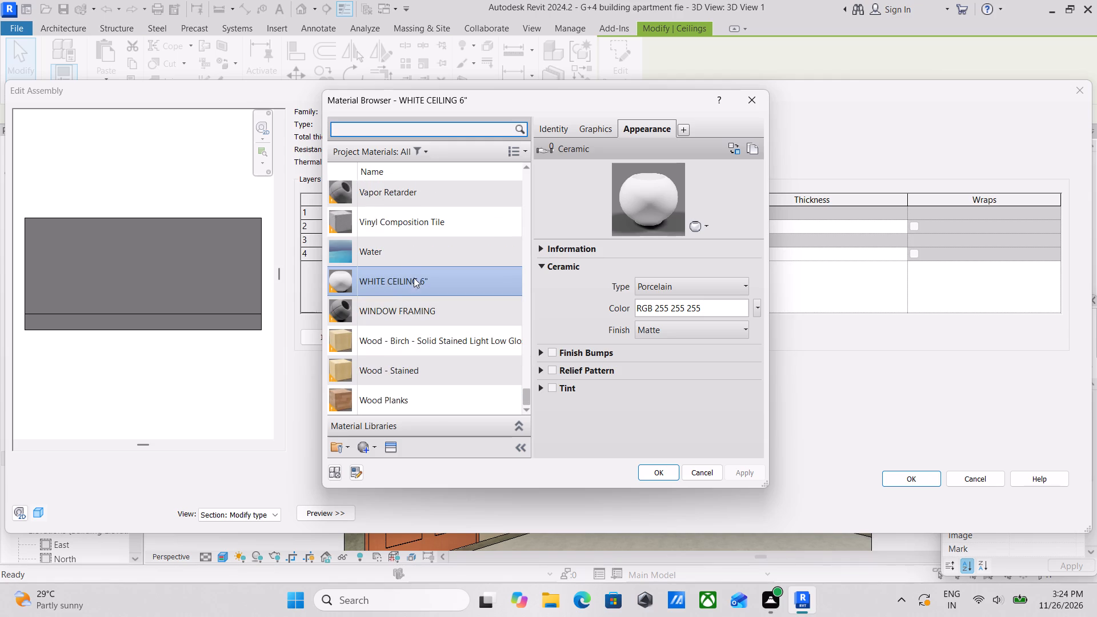
click(415, 279)
Browse the Appearance Library's Siding, Plastic, Roofing and Sitework categories for a ceiling finish.
click(390, 443)
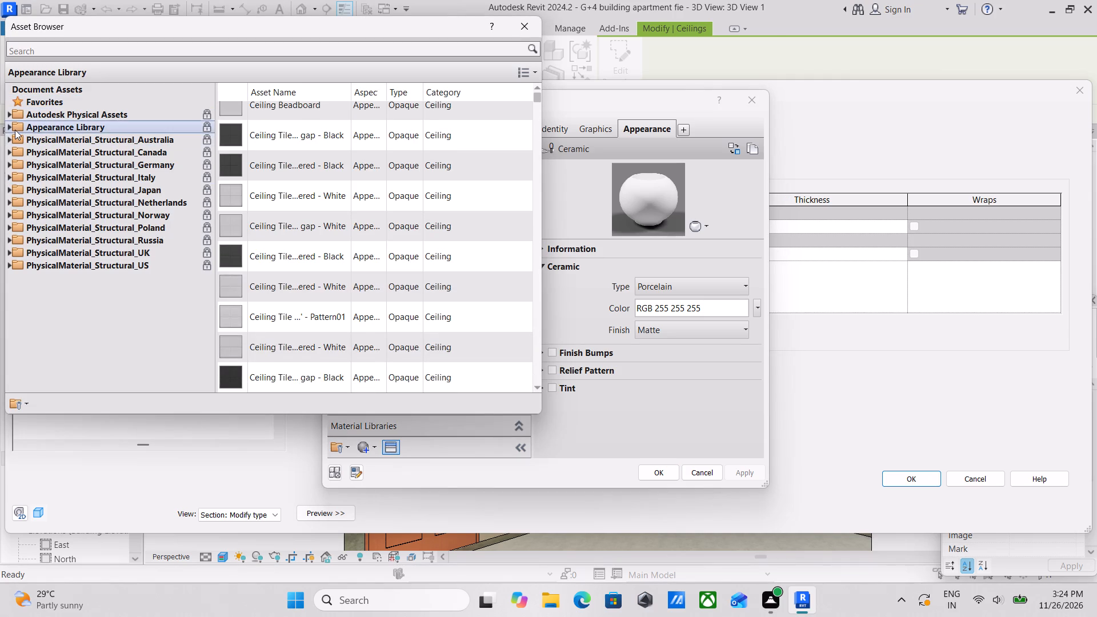
click(5, 126)
click(11, 126)
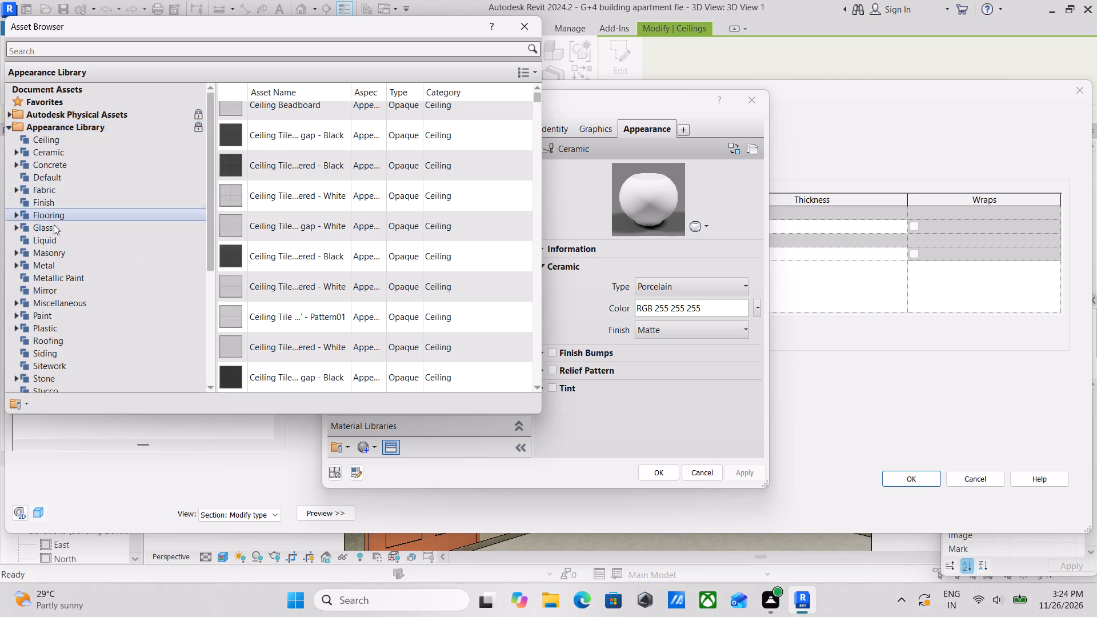
scroll(58, 317, down, 3)
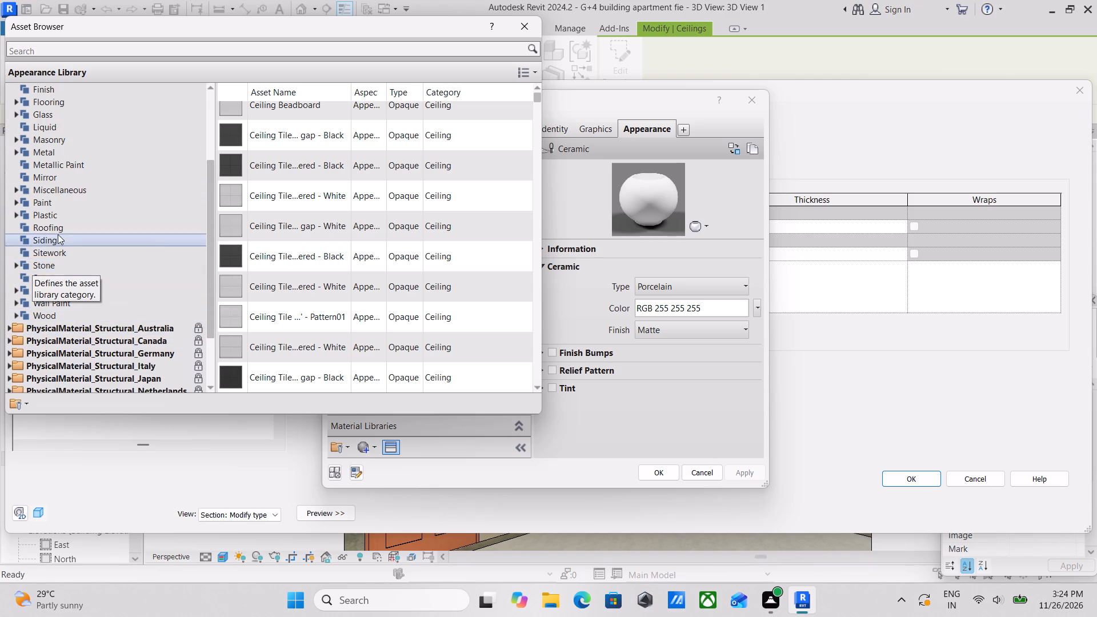
scroll(58, 234, up, 6)
scroll(70, 270, down, 7)
scroll(30, 220, up, 3)
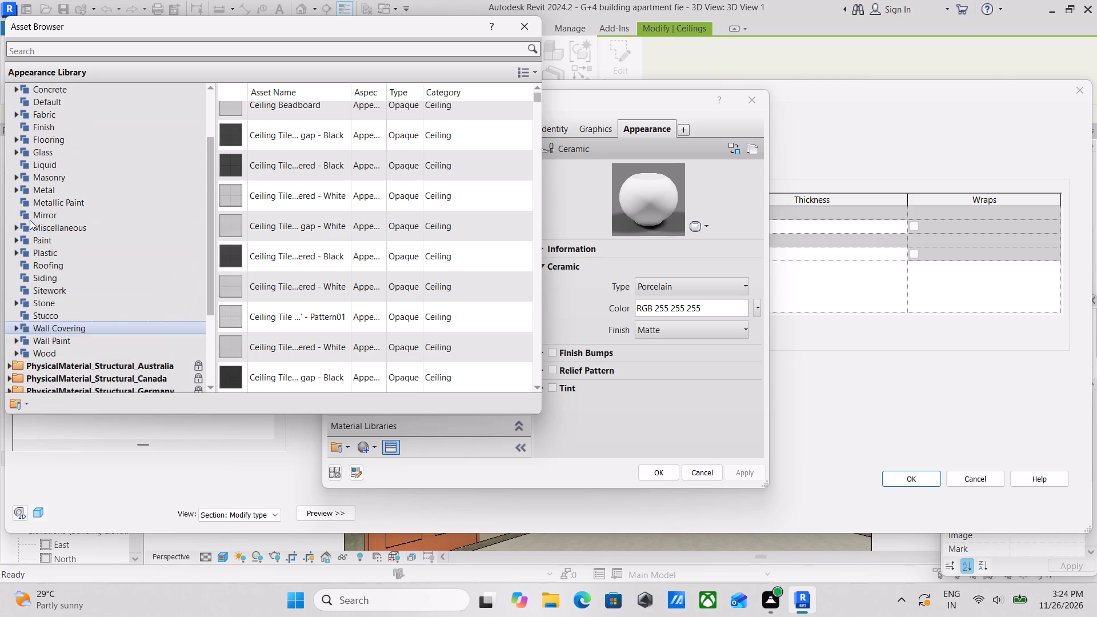
click(23, 290)
click(31, 275)
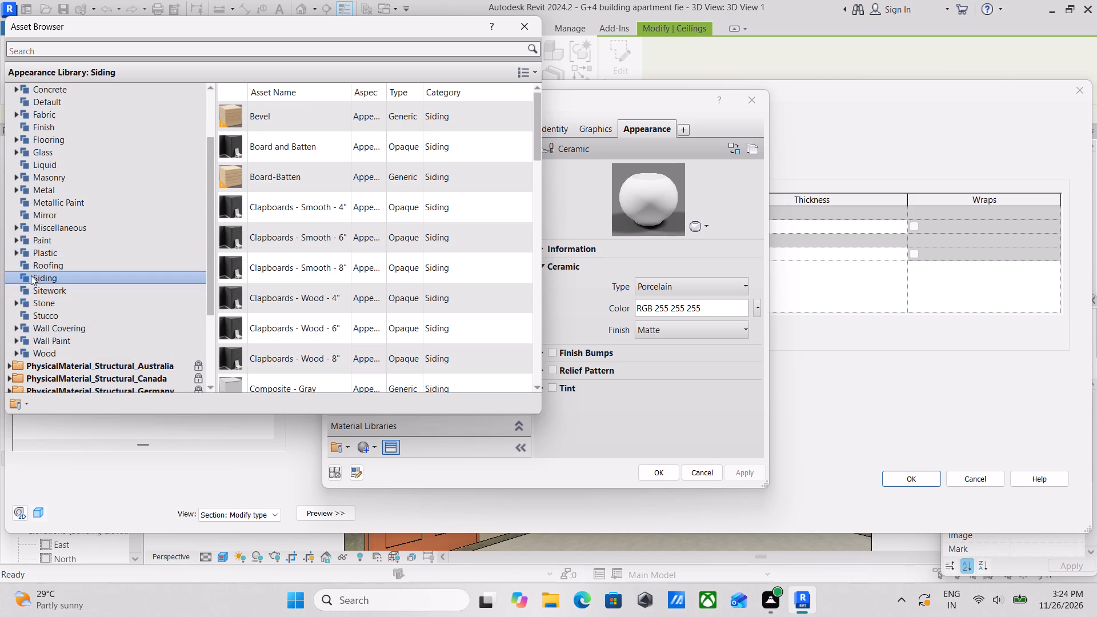
click(39, 254)
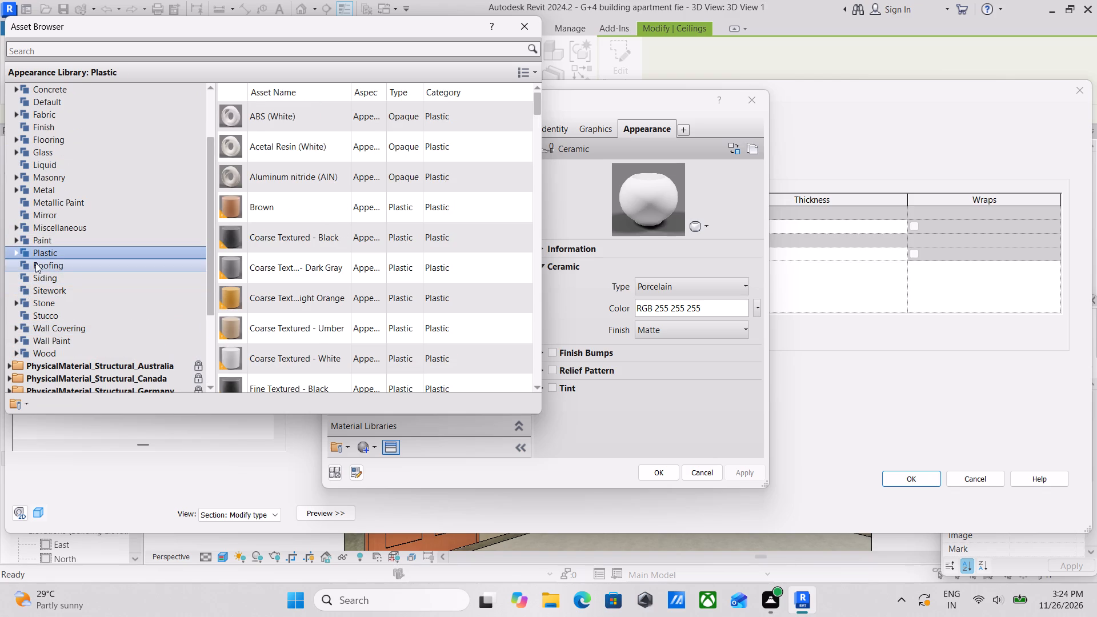
click(34, 261)
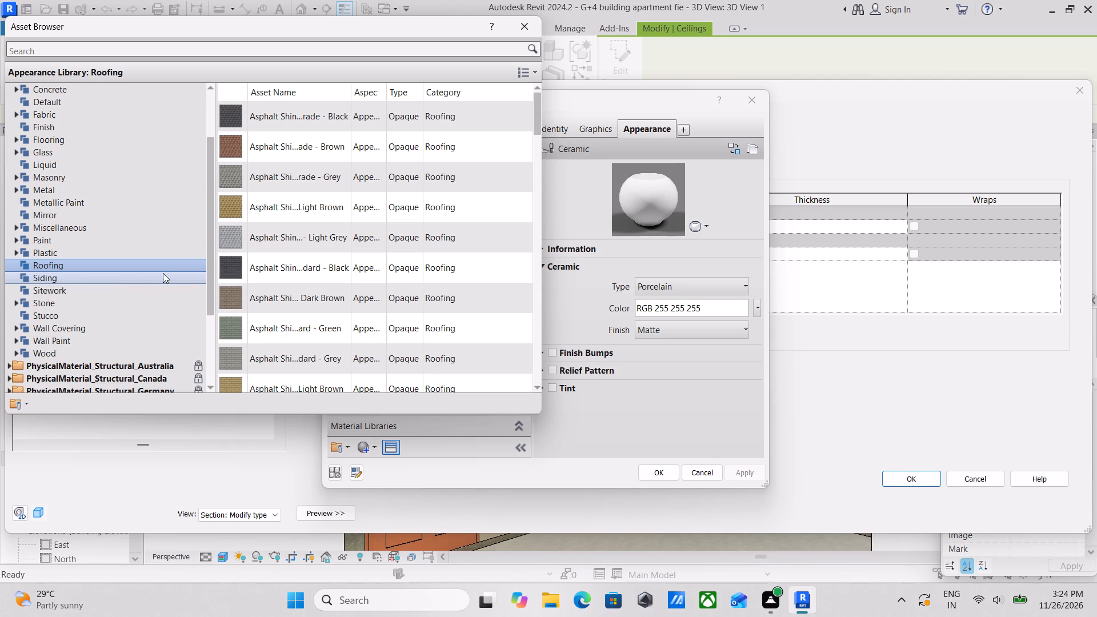
click(58, 283)
click(58, 292)
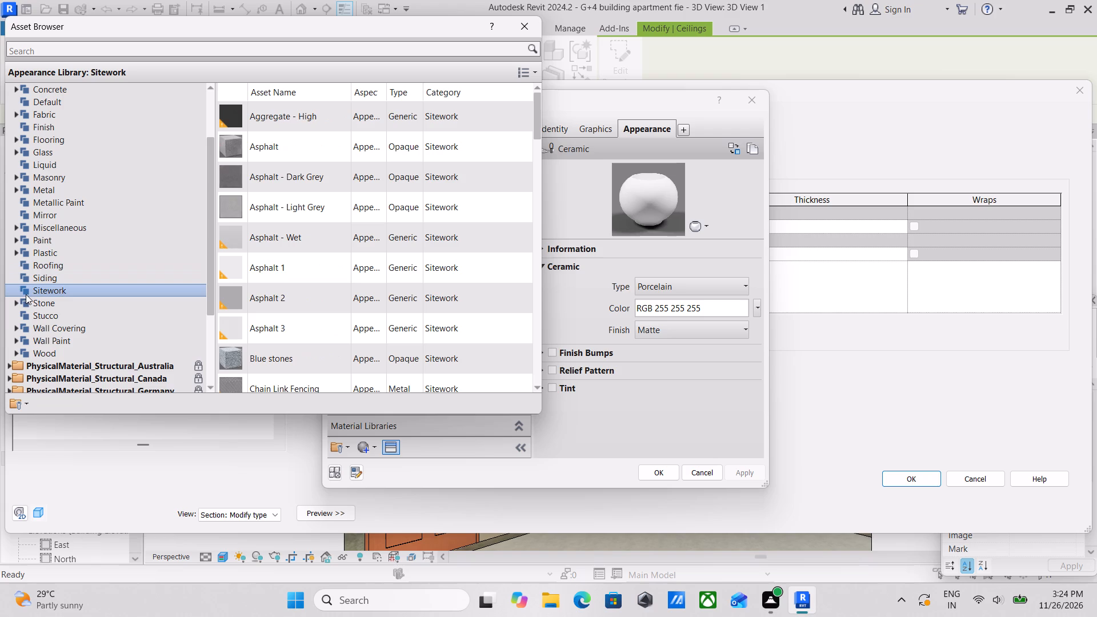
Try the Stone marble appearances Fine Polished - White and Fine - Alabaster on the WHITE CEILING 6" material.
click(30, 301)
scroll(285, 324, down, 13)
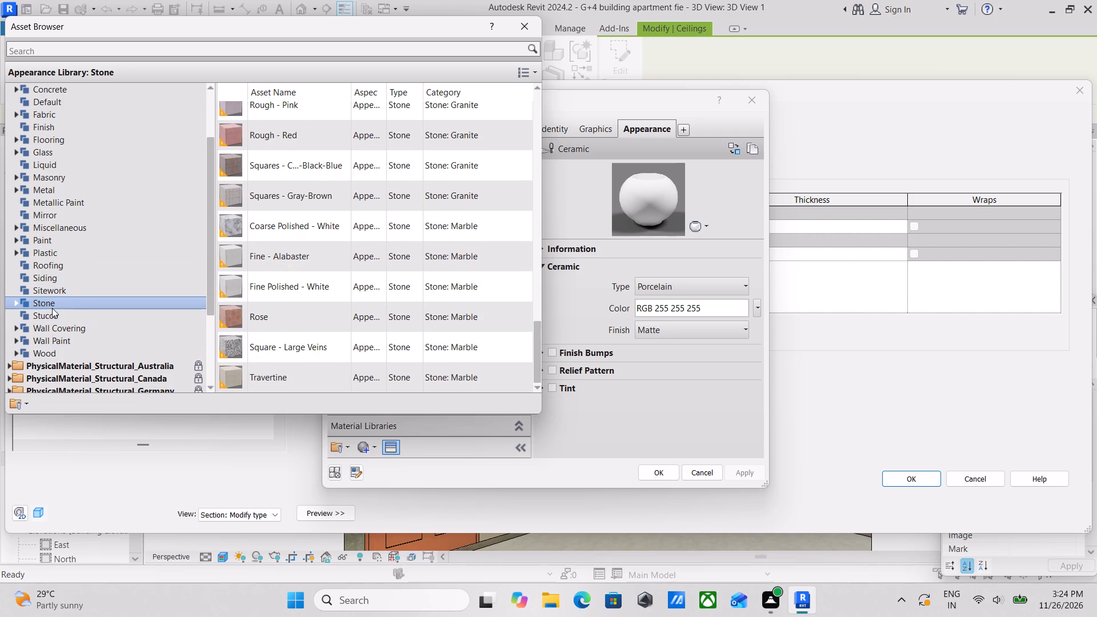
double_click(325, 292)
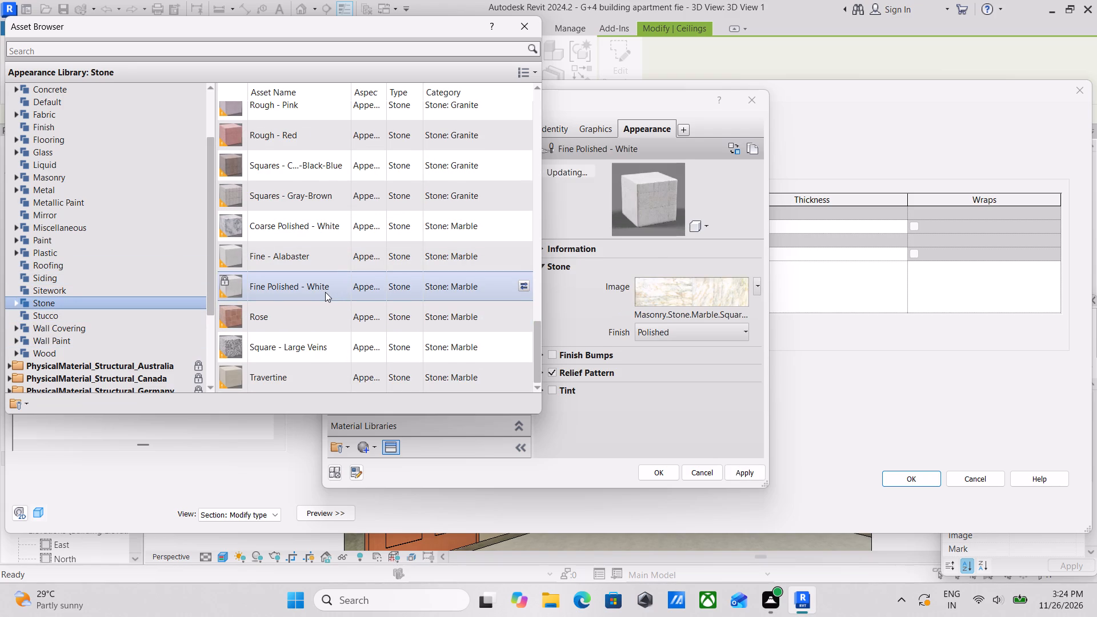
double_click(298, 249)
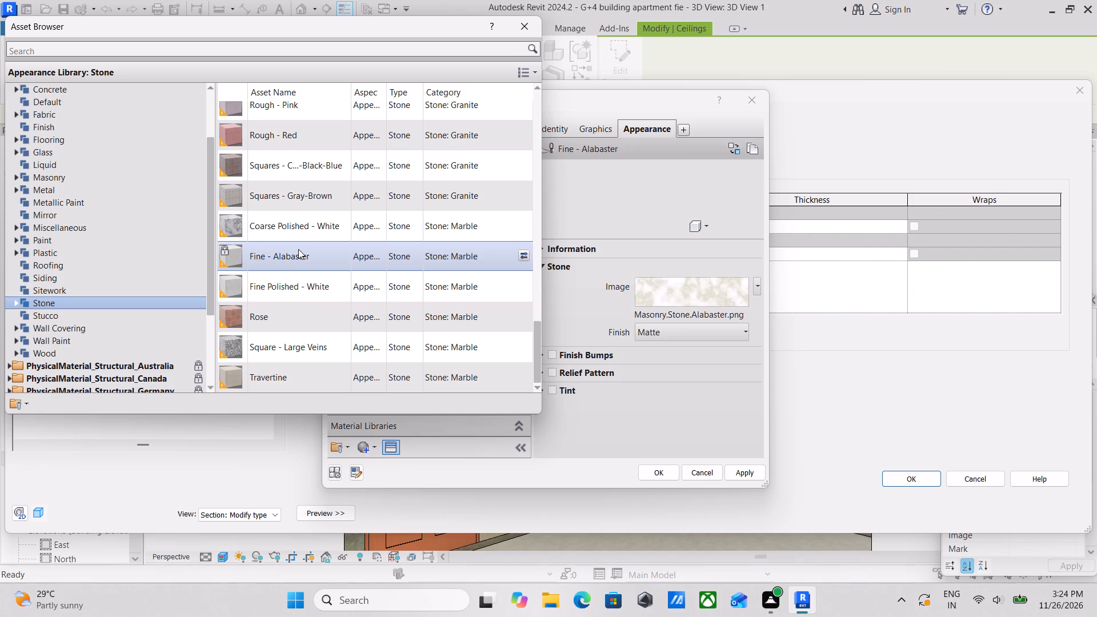
Replace the WHITE CEILING 6" material's appearance with the glossy wall paint Cool White and apply it to the ceiling type.
scroll(0, 299, down, 1)
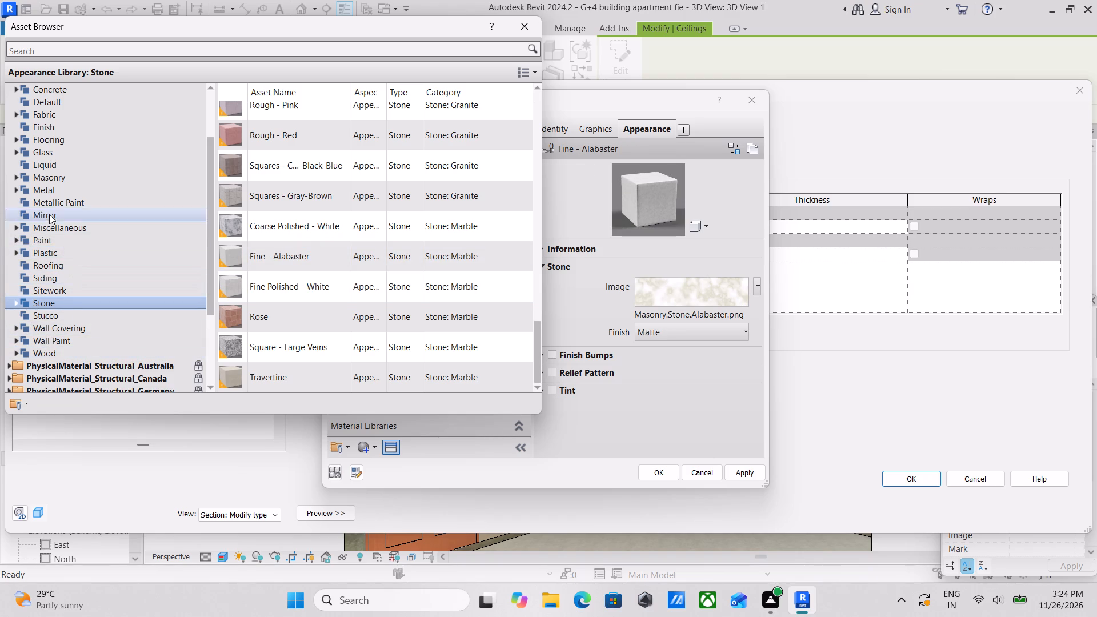
scroll(38, 331, up, 2)
scroll(39, 336, down, 4)
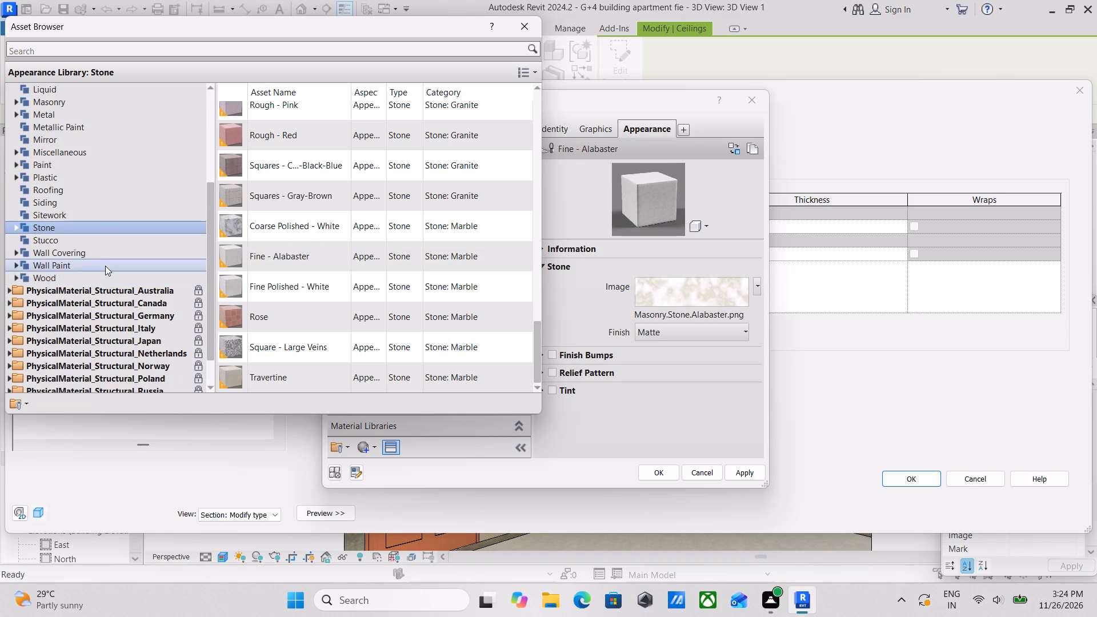
double_click(34, 260)
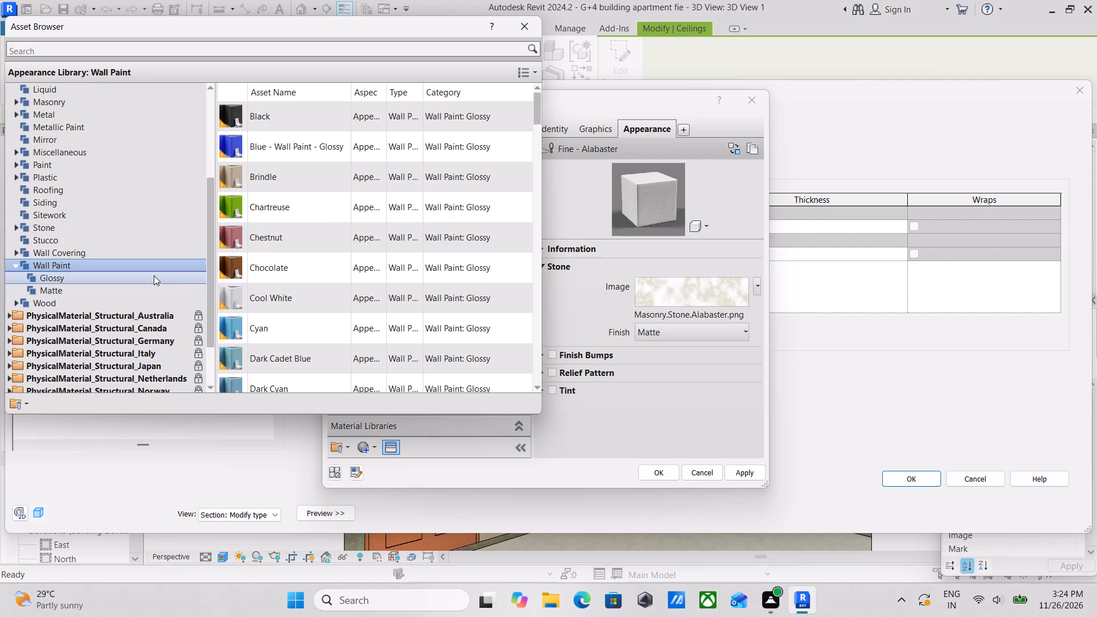
double_click(248, 290)
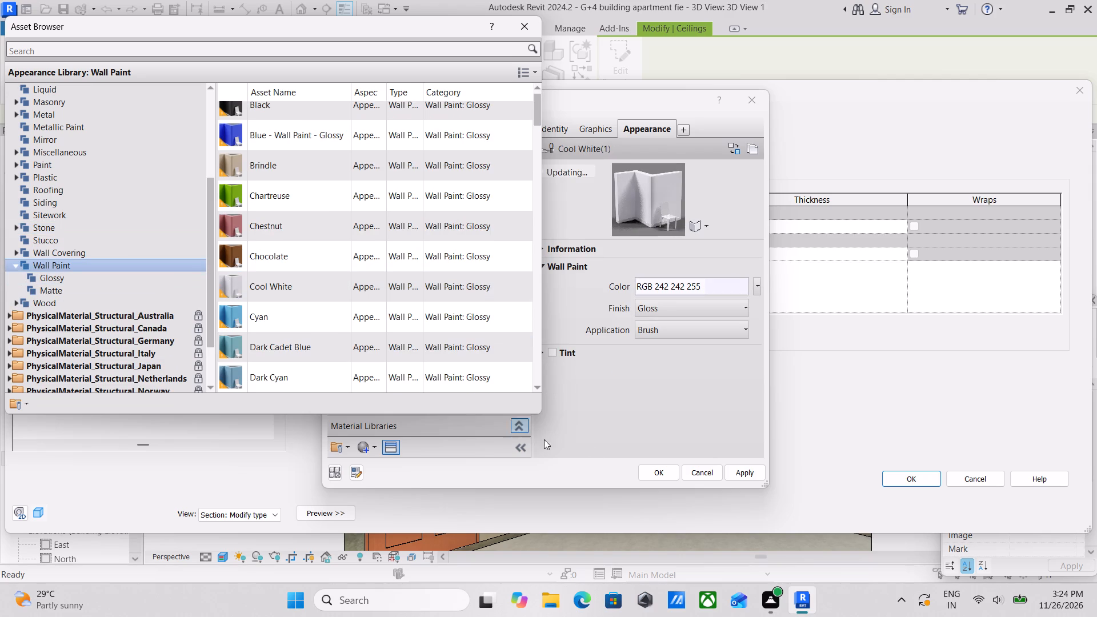
click(730, 468)
click(668, 470)
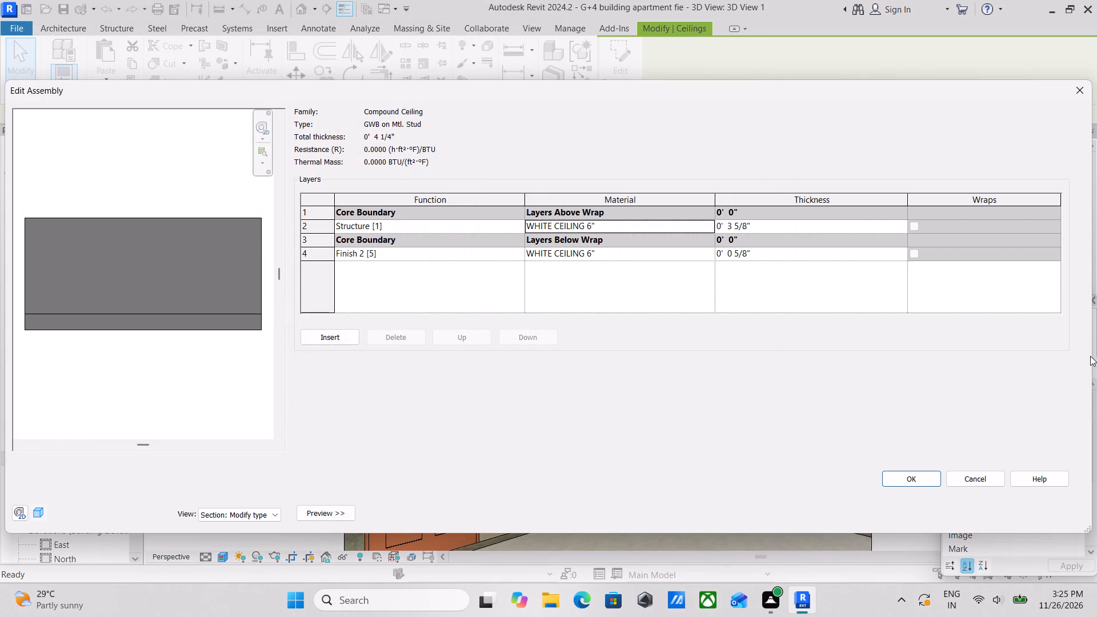
click(913, 484)
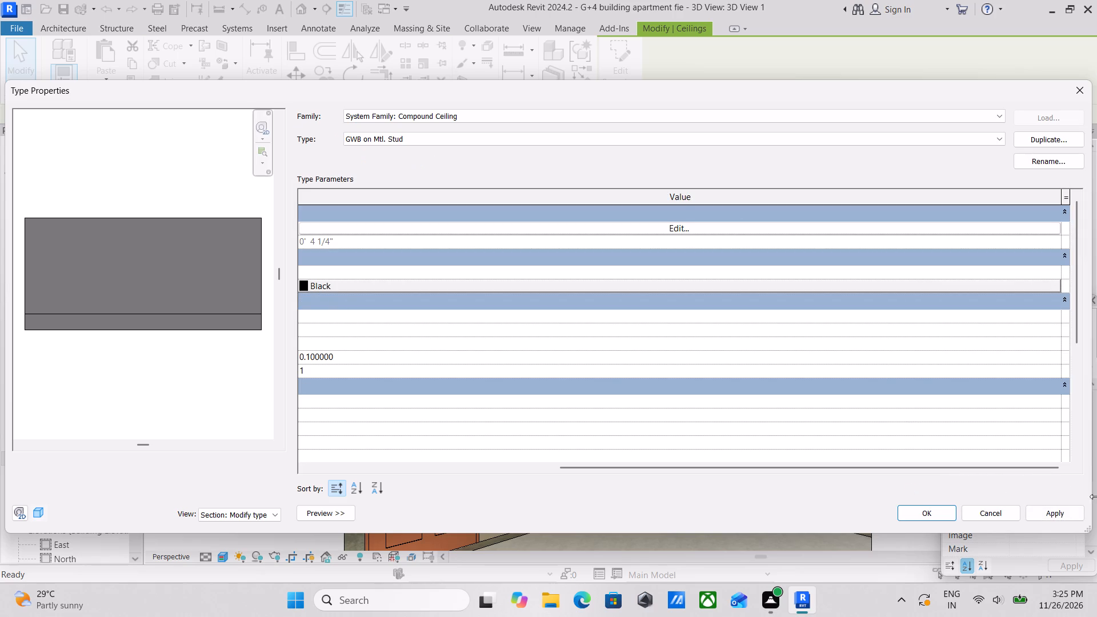
click(1074, 511)
click(928, 514)
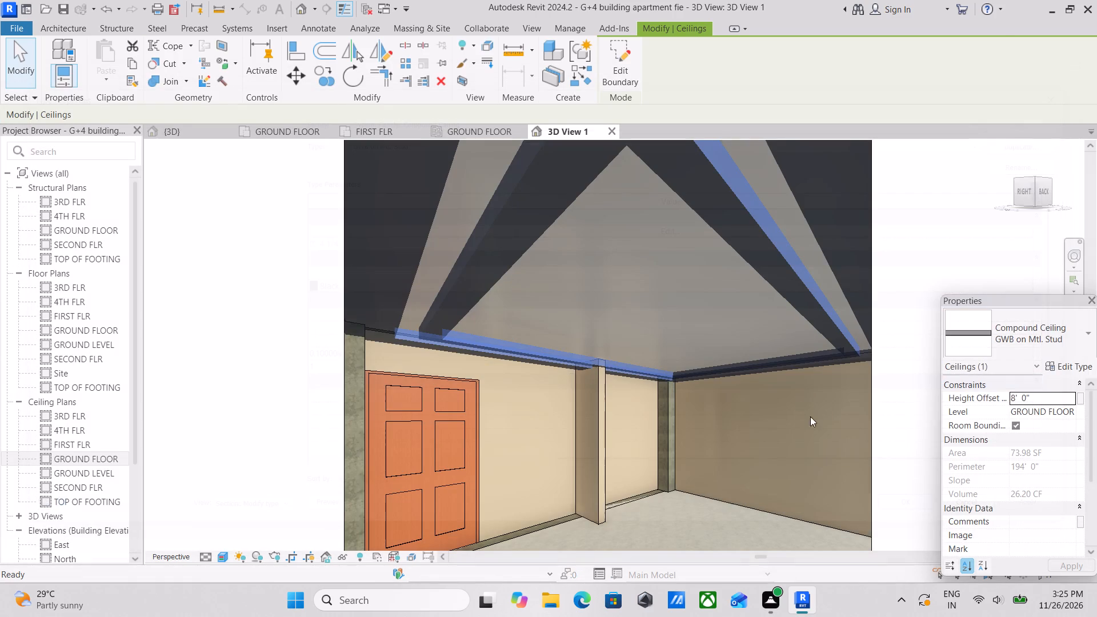
Examine the ceiling's new finish and stepped edges above the door wall and column in the camera view.
scroll(676, 414, up, 3)
key(Escape)
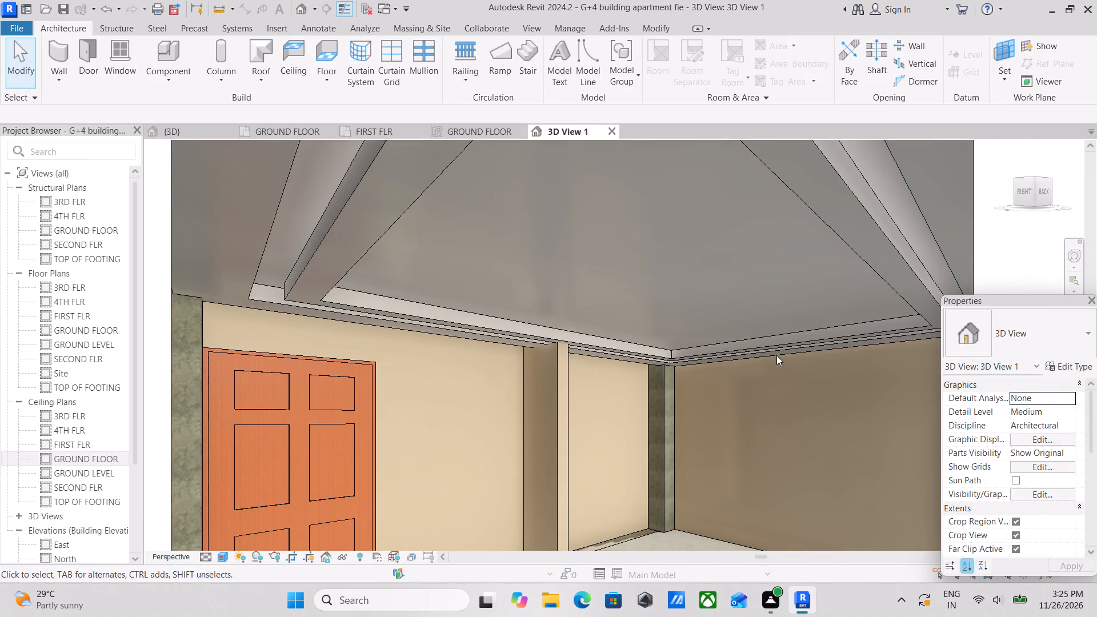
scroll(459, 326, up, 3)
key(Escape)
scroll(605, 337, up, 7)
scroll(605, 337, down, 4)
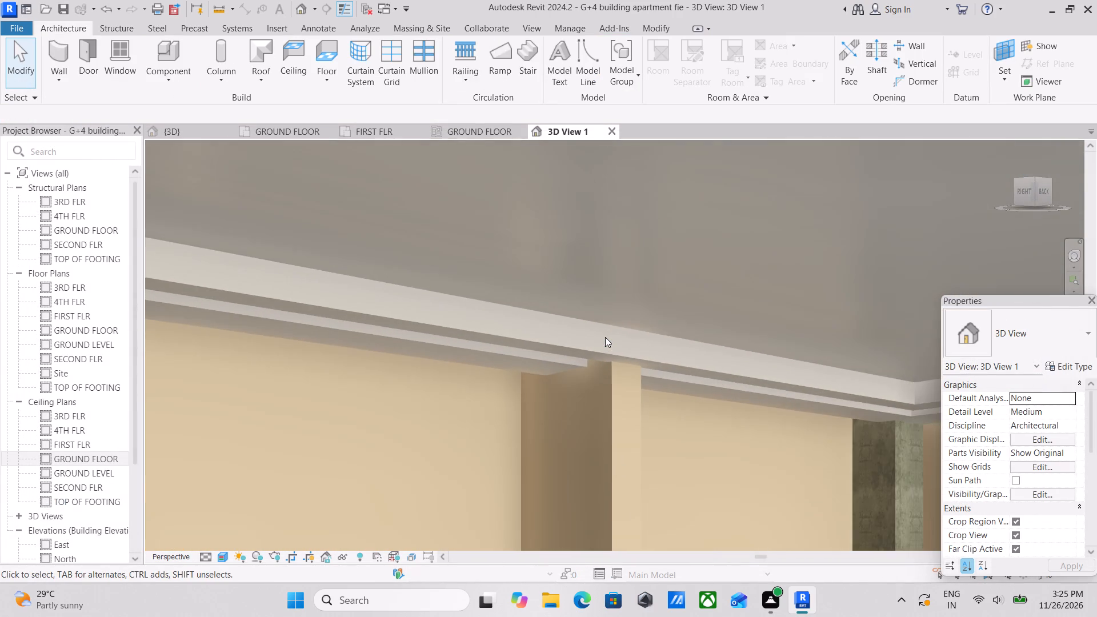
Examine the northwest bedroom's stepped ceiling and its white finish in the camera view, including the edges above the door wall, column and corner.
scroll(605, 337, down, 6)
middle_drag(679, 331, 542, 331)
scroll(541, 331, down, 4)
middle_drag(449, 327, 479, 363)
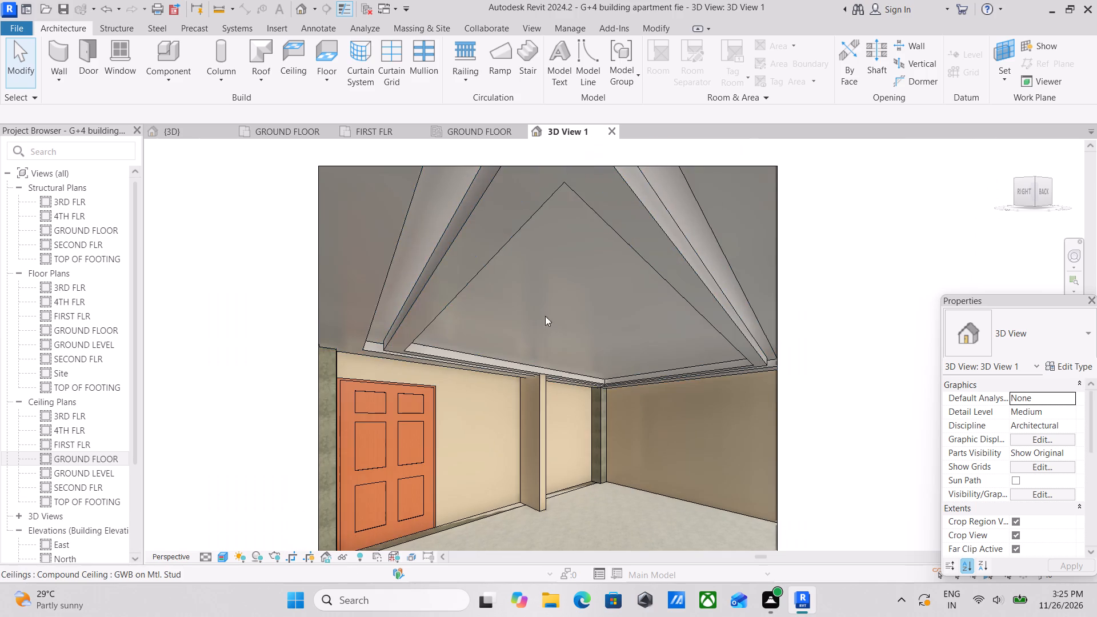
scroll(603, 308, down, 2)
middle_drag(596, 356, 606, 381)
scroll(599, 395, up, 2)
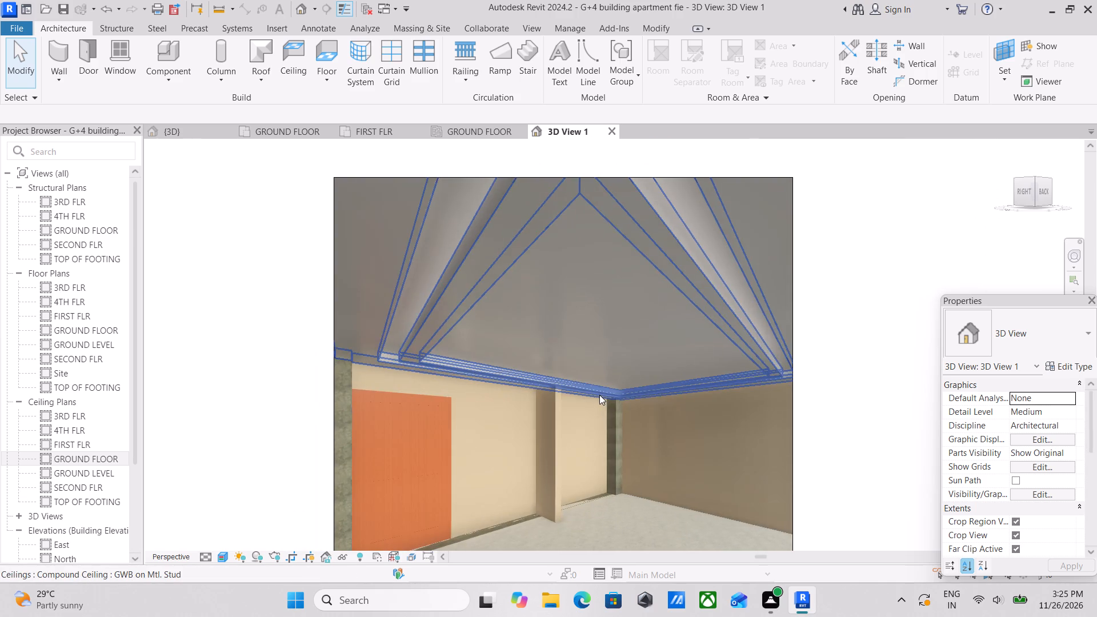
scroll(608, 412, up, 7)
scroll(634, 385, down, 7)
middle_drag(667, 401, 600, 366)
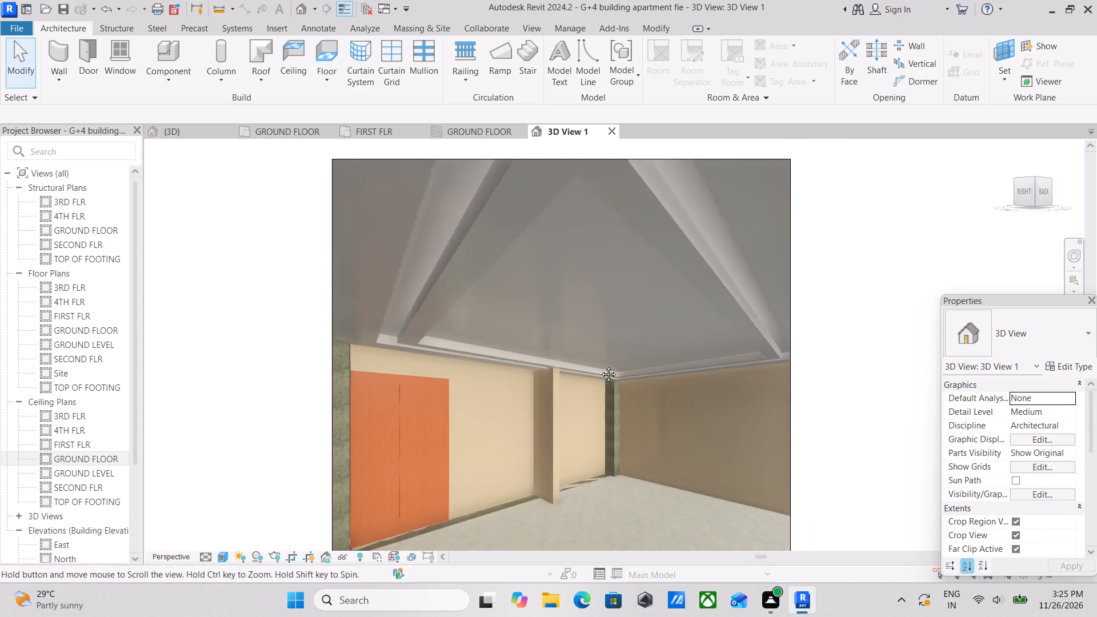
middle_drag(600, 366, 588, 359)
scroll(588, 359, down, 3)
scroll(514, 390, up, 13)
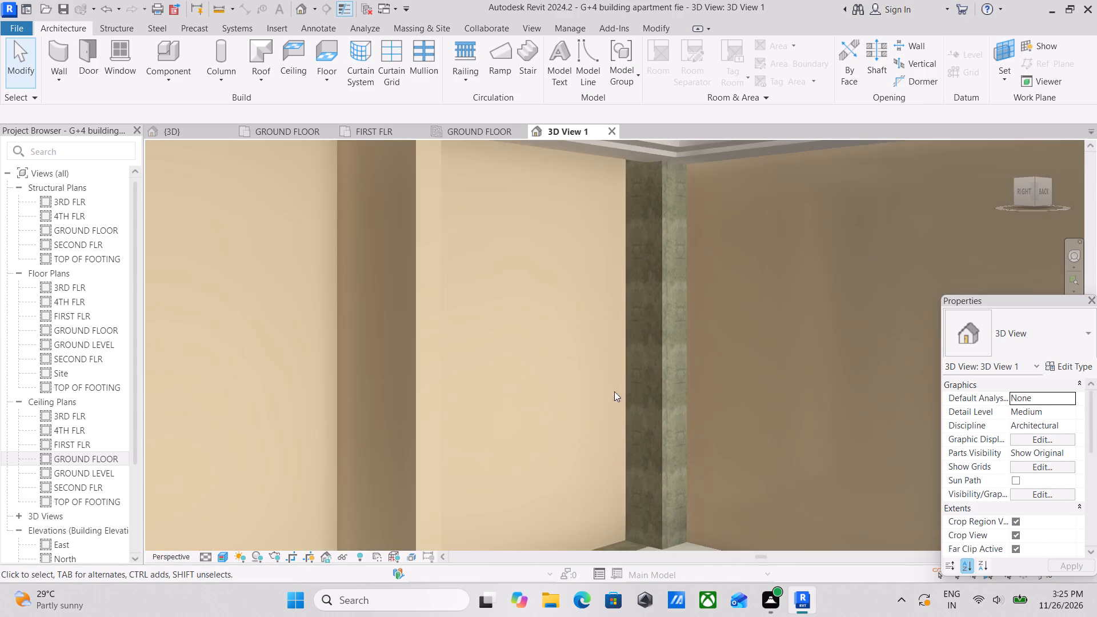
scroll(614, 391, up, 5)
scroll(639, 393, down, 15)
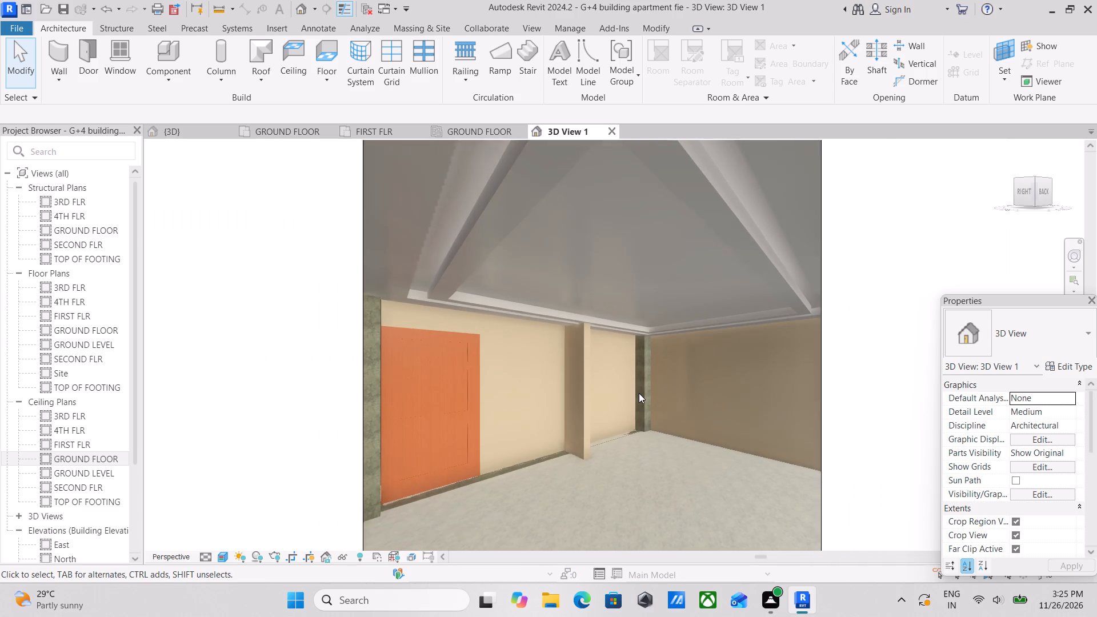
middle_drag(639, 393, 643, 450)
middle_drag(553, 330, 560, 386)
scroll(548, 344, up, 4)
middle_drag(618, 404, 607, 404)
scroll(596, 404, down, 2)
middle_drag(596, 404, 570, 401)
scroll(570, 401, down, 2)
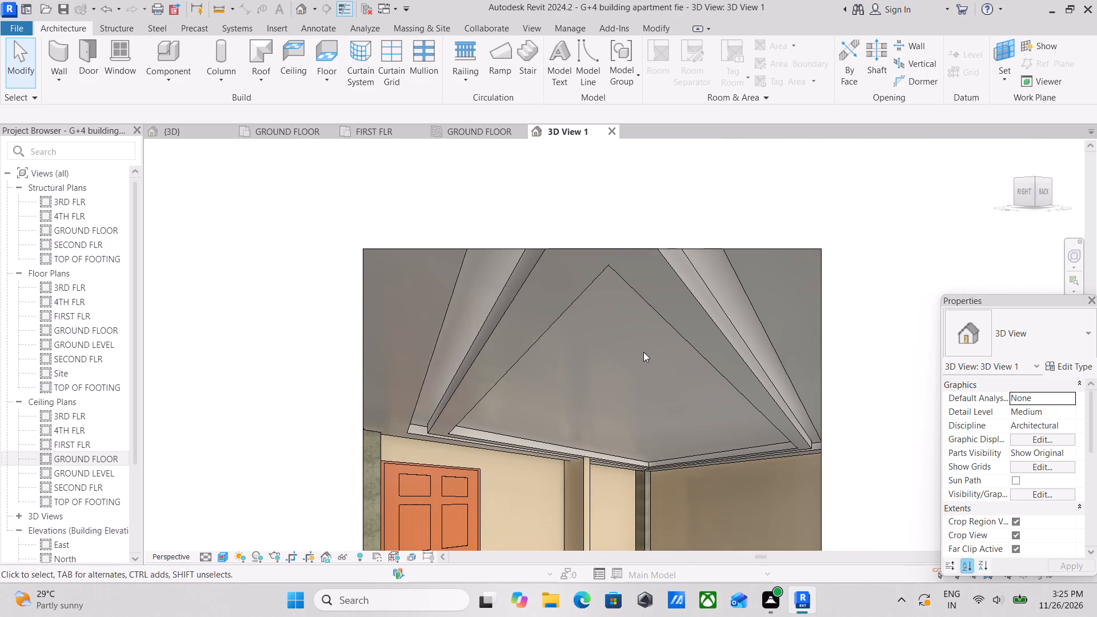
scroll(593, 394, up, 2)
scroll(593, 394, down, 2)
middle_drag(593, 394, 594, 416)
scroll(596, 396, up, 2)
scroll(506, 351, up, 4)
scroll(506, 351, down, 4)
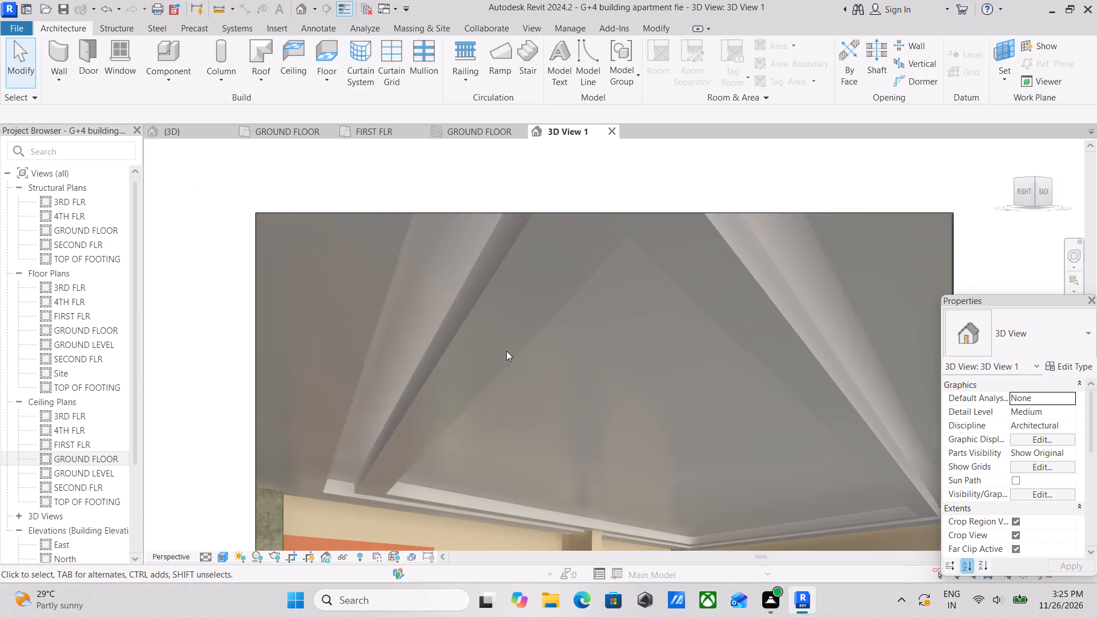
scroll(506, 351, down, 2)
middle_drag(506, 351, 555, 322)
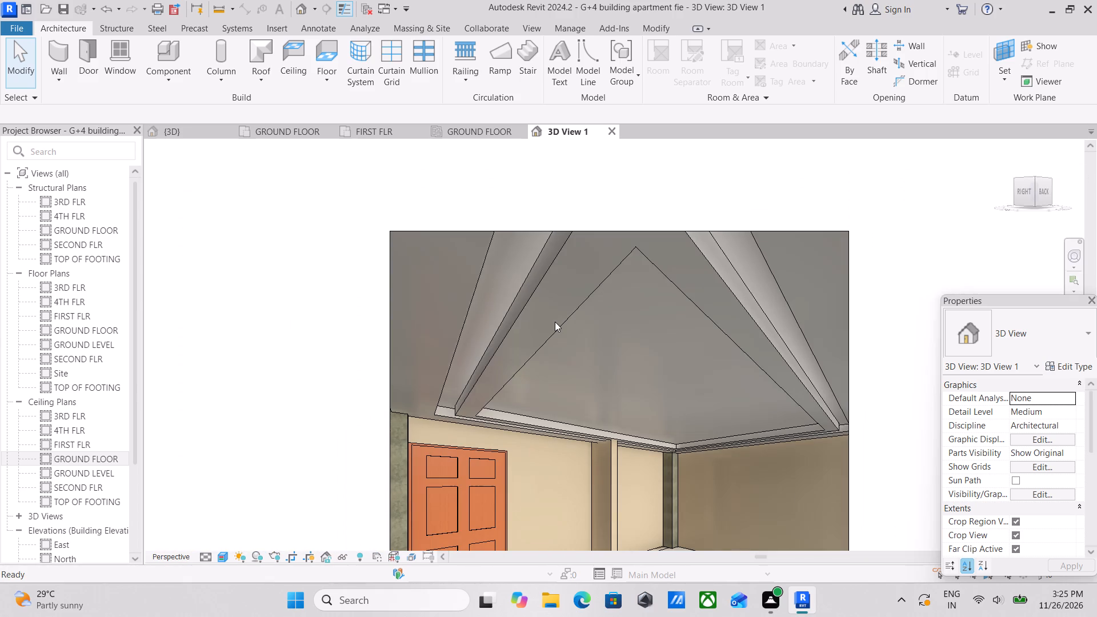
scroll(494, 385, up, 4)
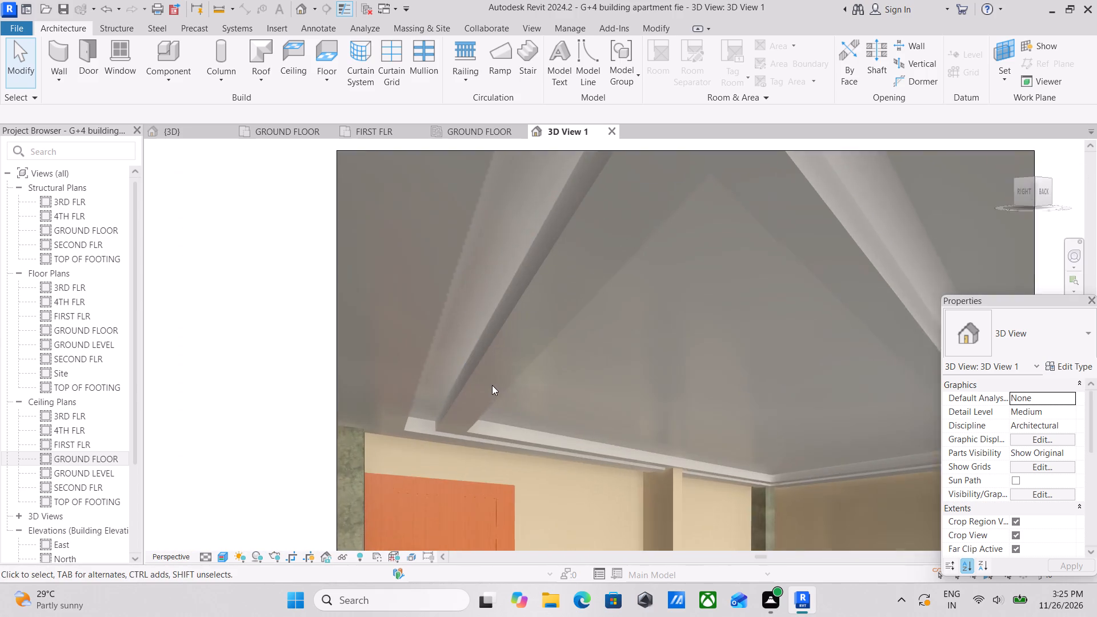
scroll(492, 385, down, 2)
middle_drag(699, 387, 618, 387)
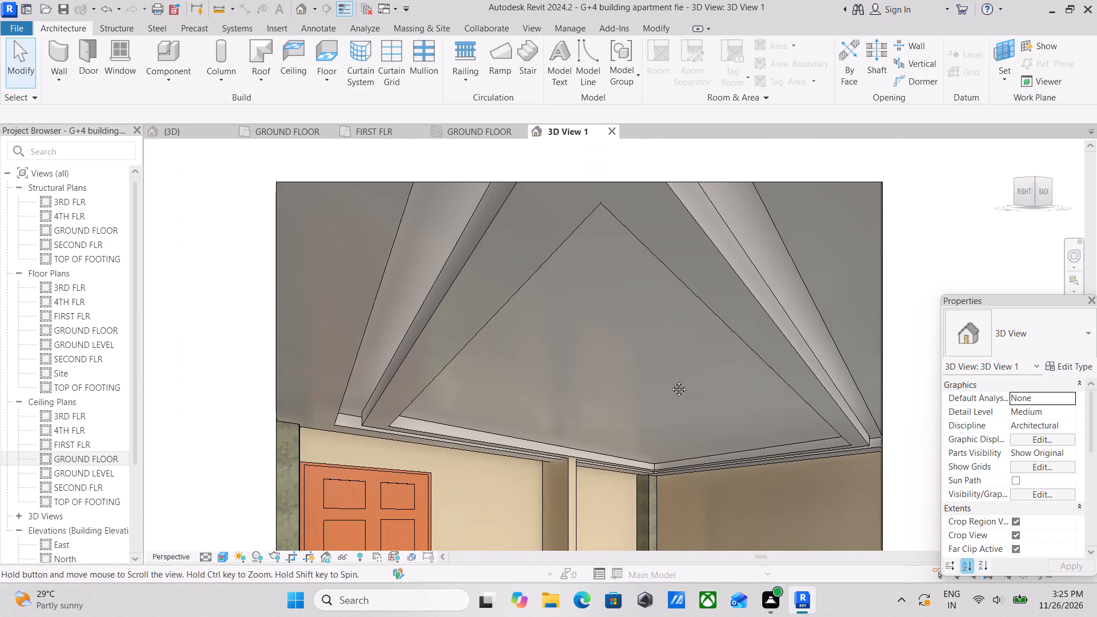
middle_click(670, 380)
scroll(740, 347, up, 1)
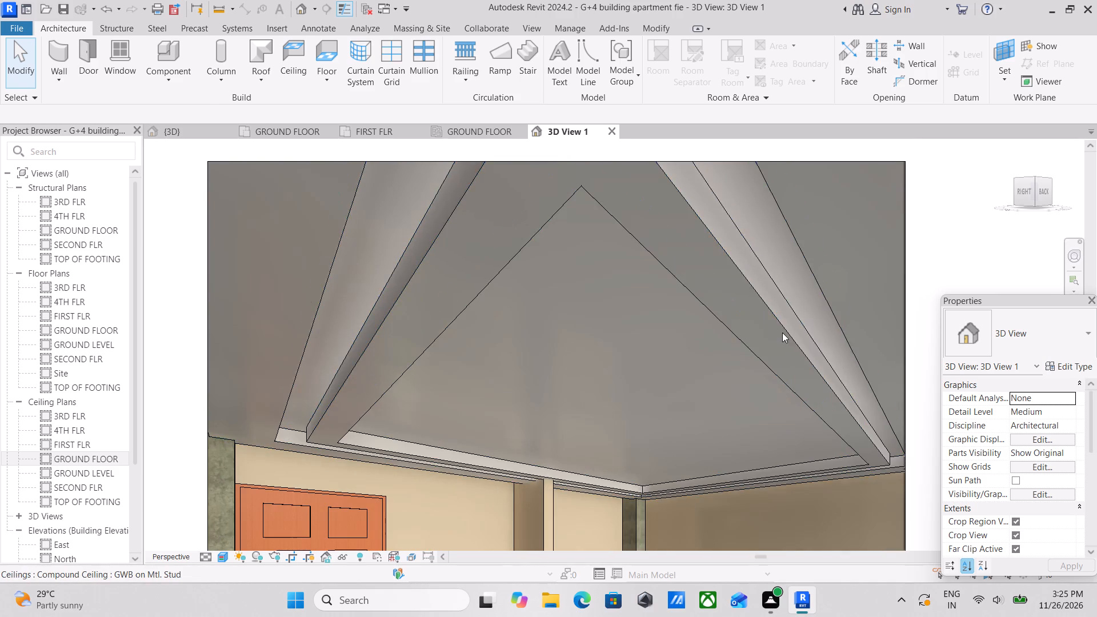
click(782, 332)
scroll(782, 332, down, 1)
middle_drag(782, 332, 918, 391)
key(Escape)
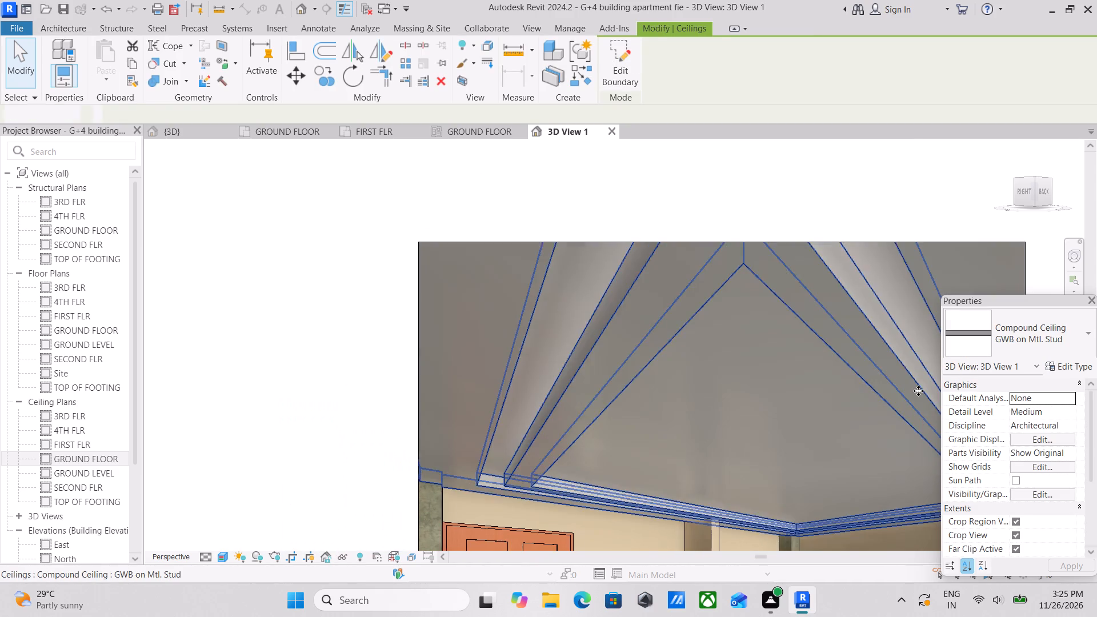
scroll(918, 391, down, 4)
middle_drag(755, 384, 508, 310)
scroll(464, 403, up, 2)
scroll(611, 424, up, 2)
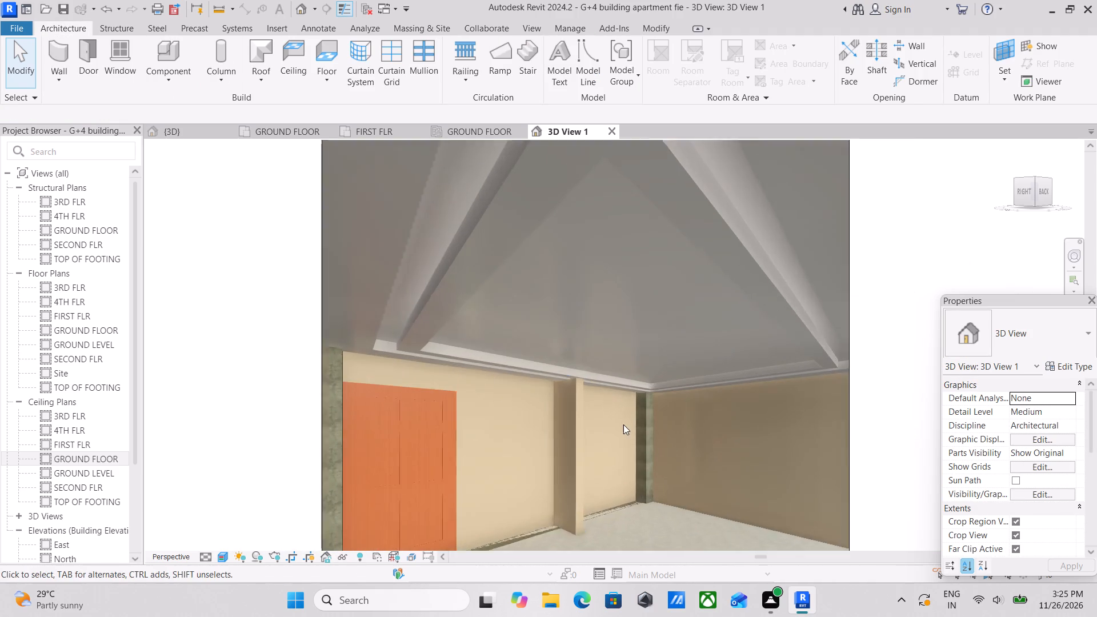
scroll(623, 424, up, 1)
scroll(603, 375, up, 5)
scroll(484, 323, up, 5)
scroll(484, 323, down, 3)
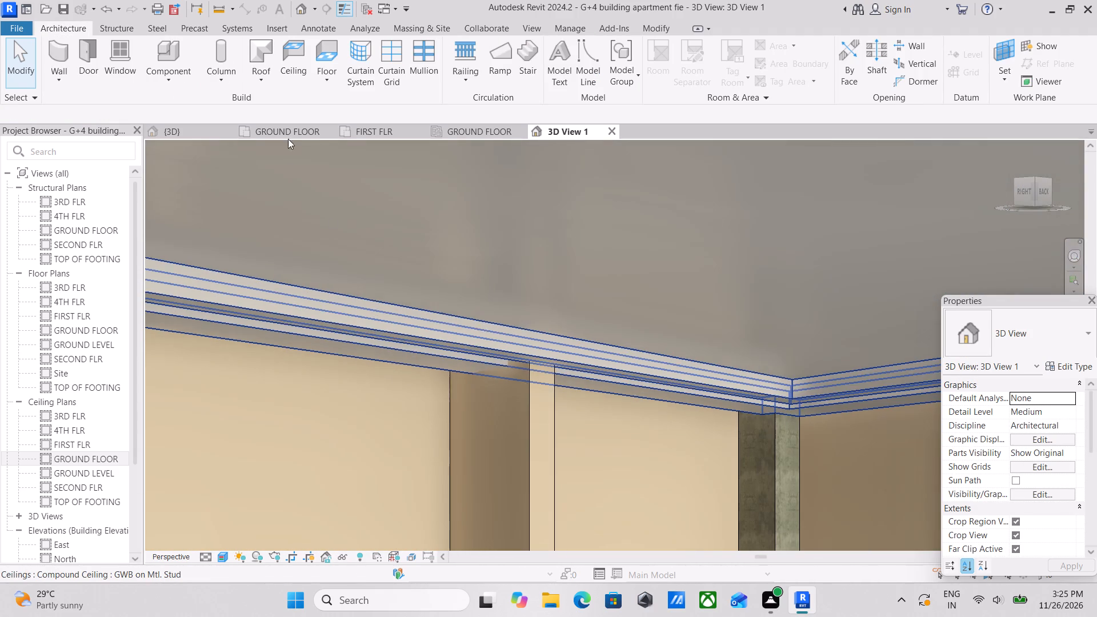
Switch to the GROUND FLOOR reflected ceiling plan at the northwest bedroom's stepped ceiling.
click(470, 129)
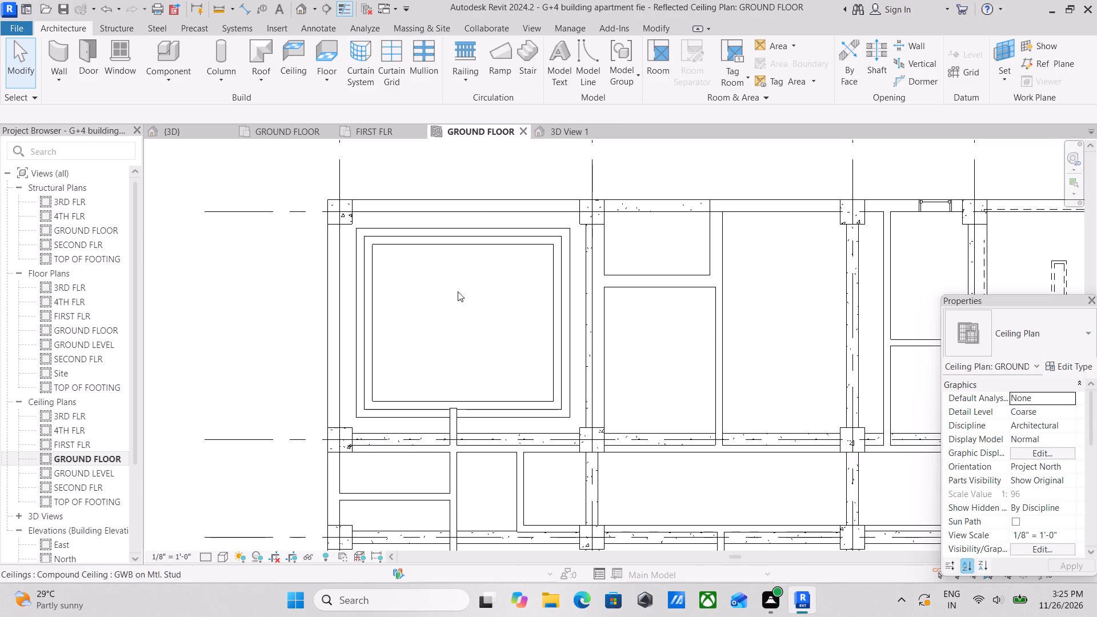
middle_drag(353, 298, 437, 317)
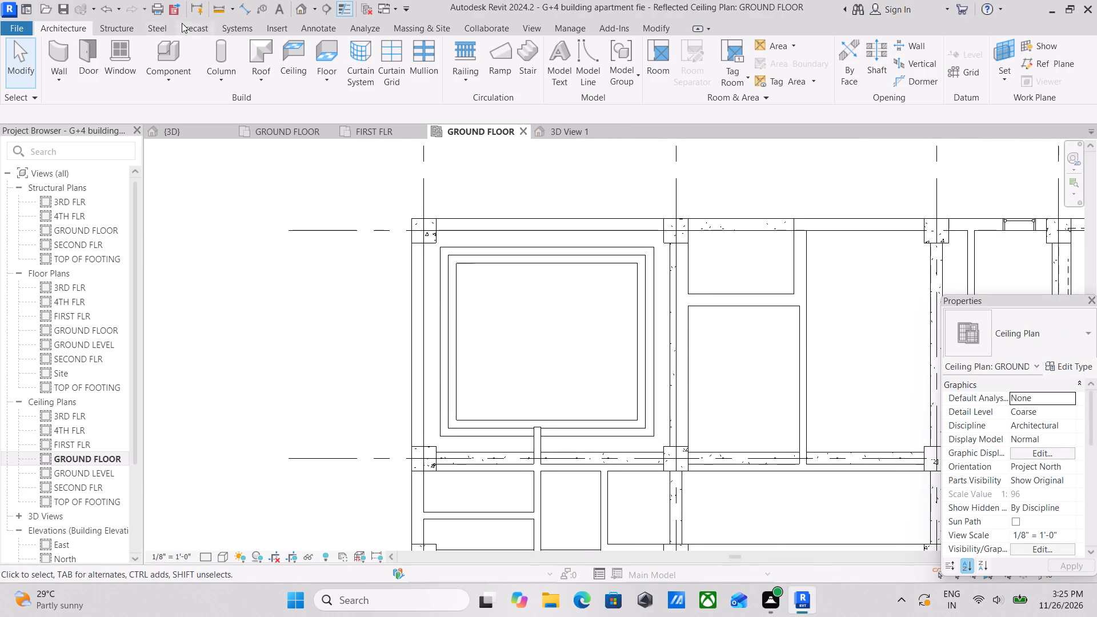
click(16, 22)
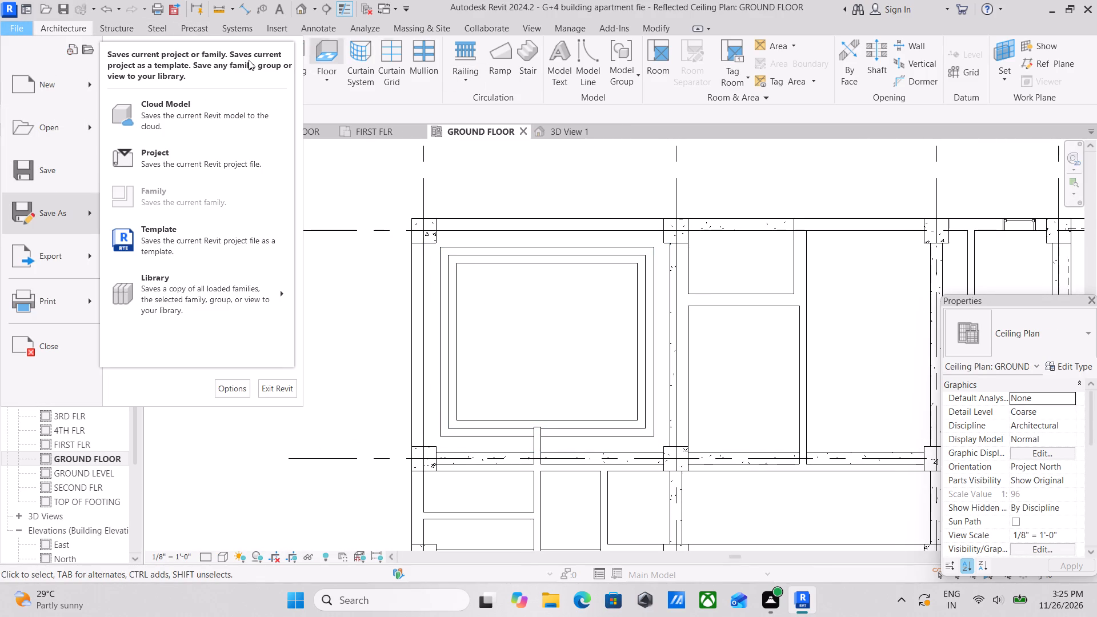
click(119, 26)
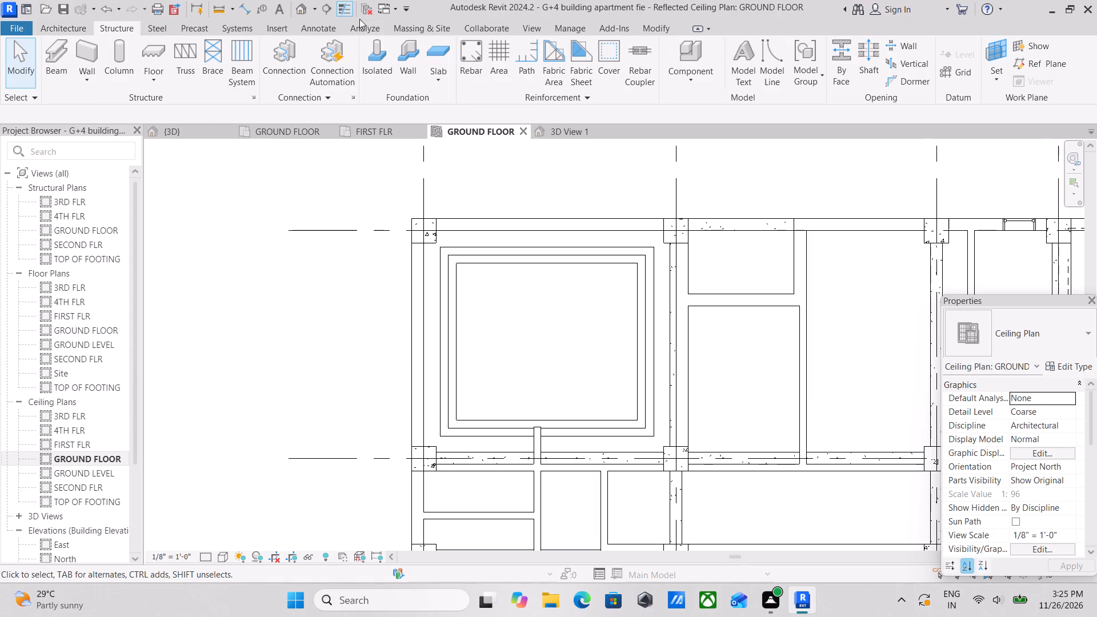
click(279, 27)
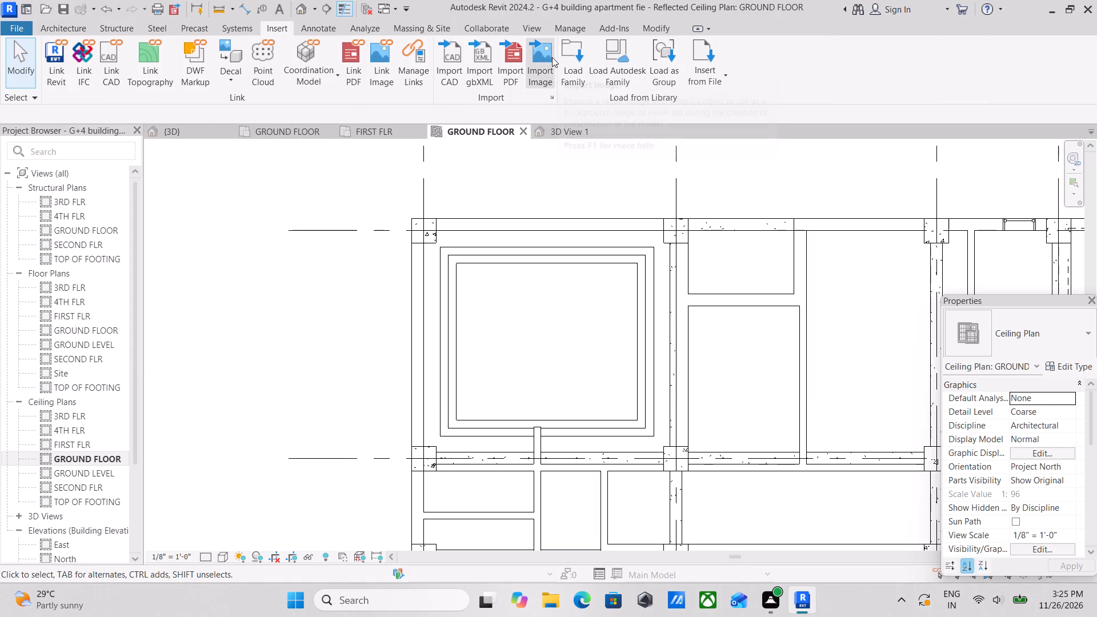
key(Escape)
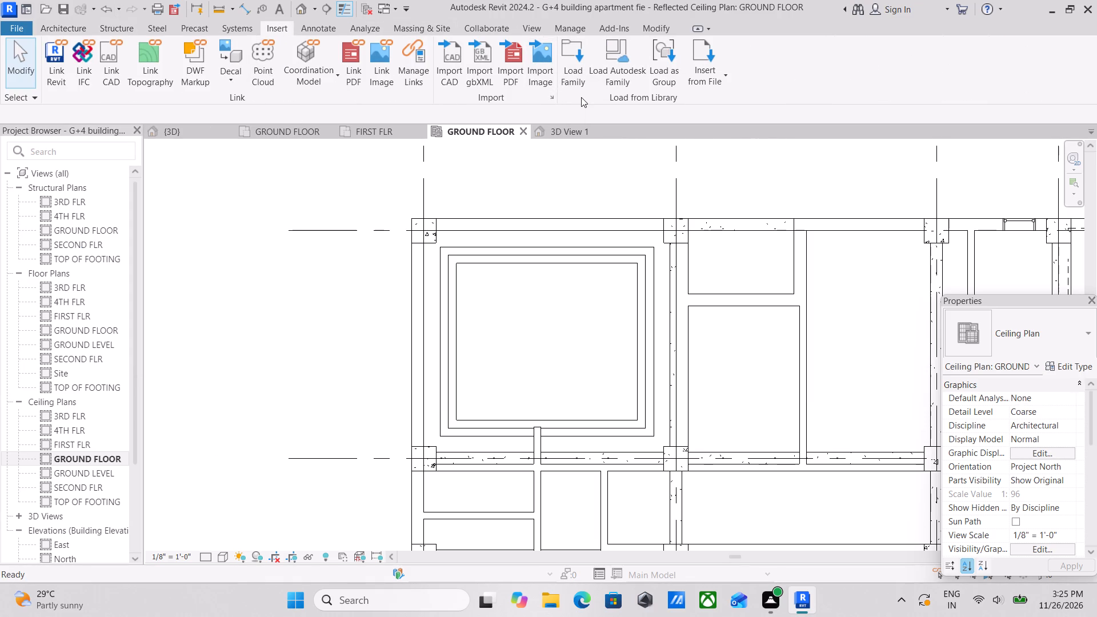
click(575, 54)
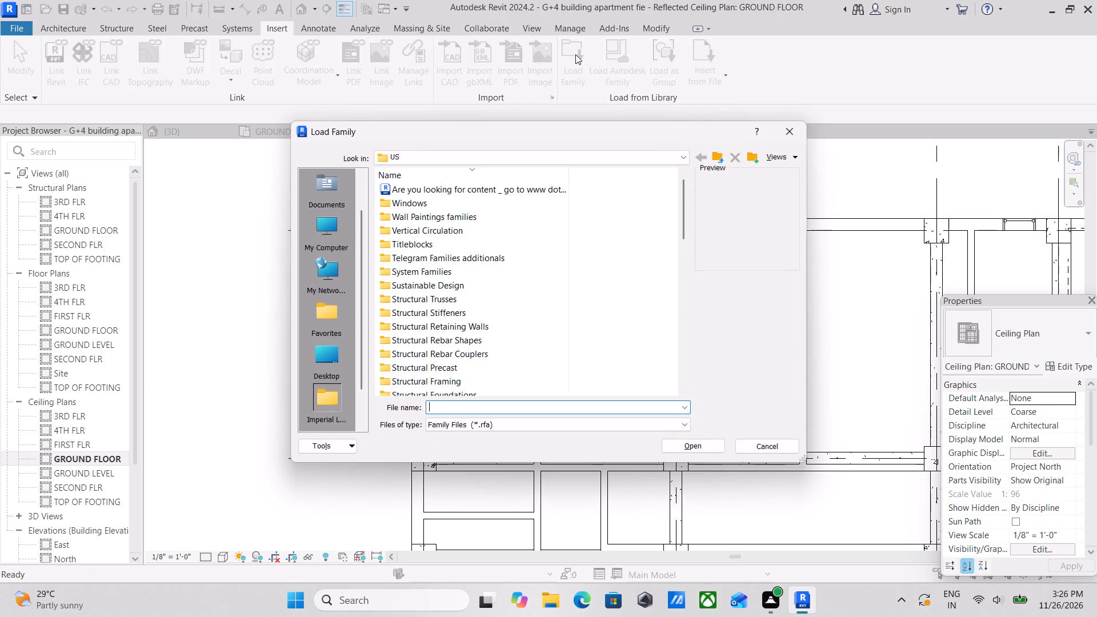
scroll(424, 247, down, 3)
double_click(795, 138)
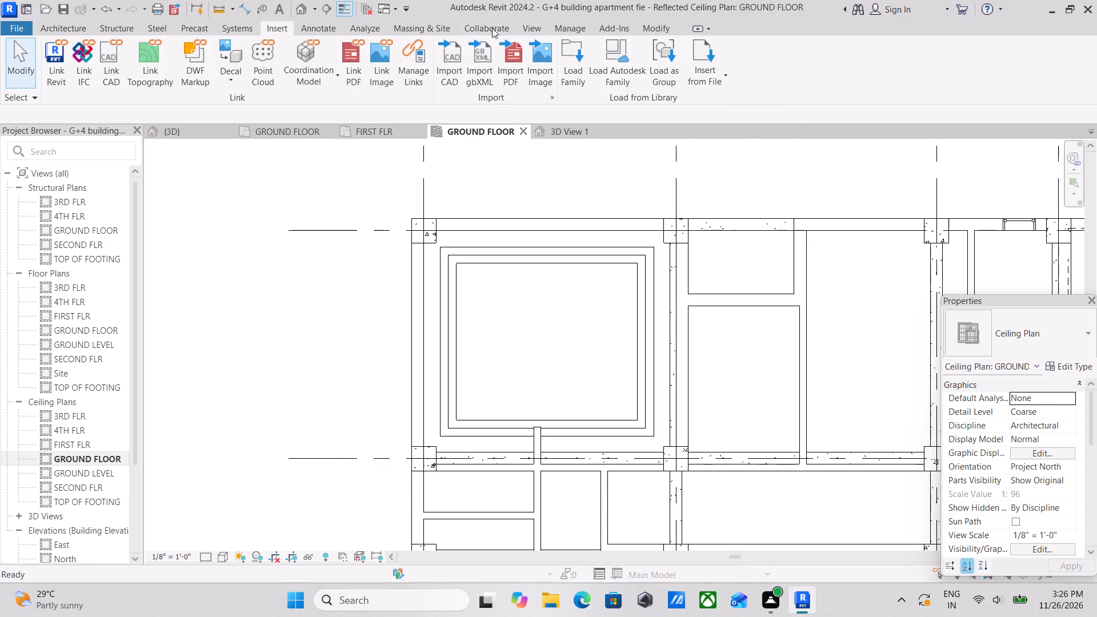
Start loading a family and open the 2019 folder inside the SHUBHAM CITY folder in Documents.
click(572, 58)
scroll(442, 187, down, 2)
scroll(434, 193, up, 4)
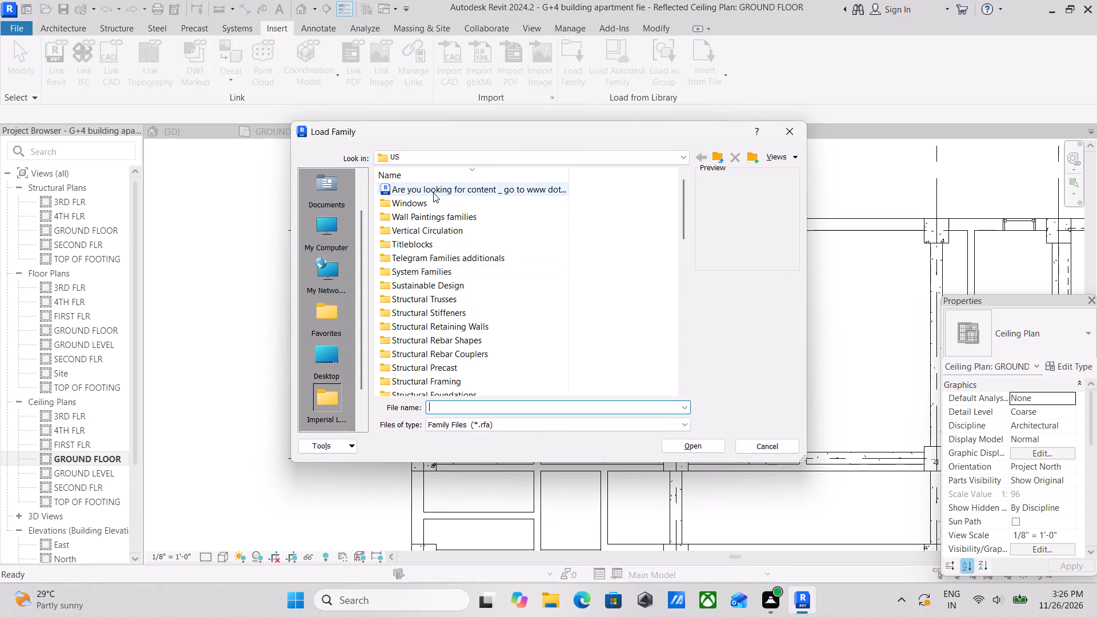
scroll(433, 193, up, 2)
scroll(433, 193, down, 4)
scroll(428, 241, down, 1)
scroll(427, 261, up, 2)
scroll(365, 186, up, 2)
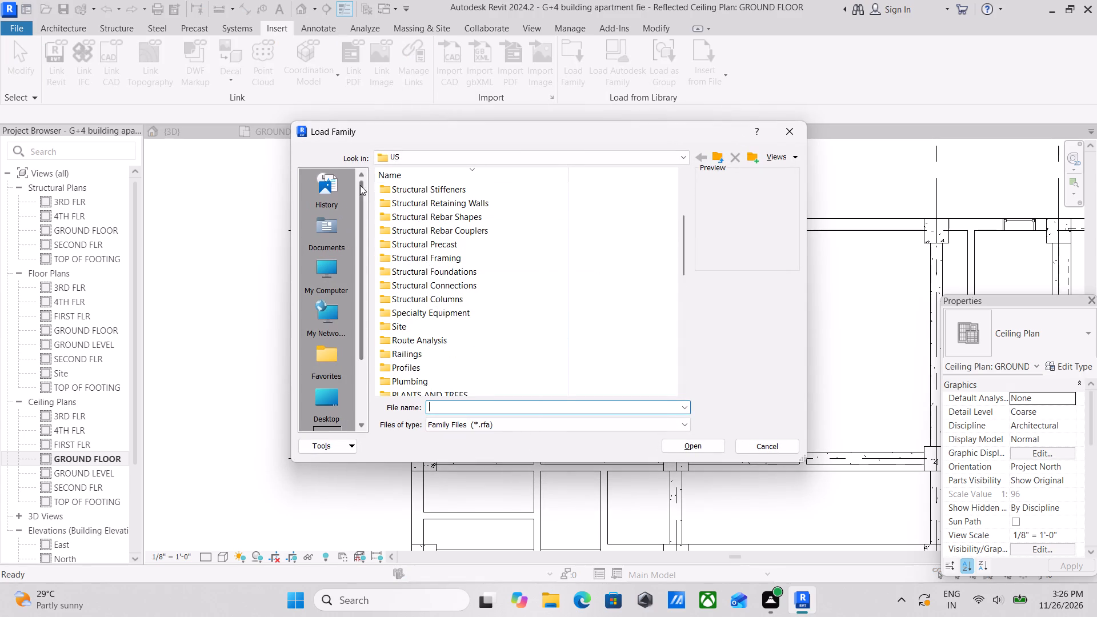
scroll(340, 197, up, 10)
double_click(329, 219)
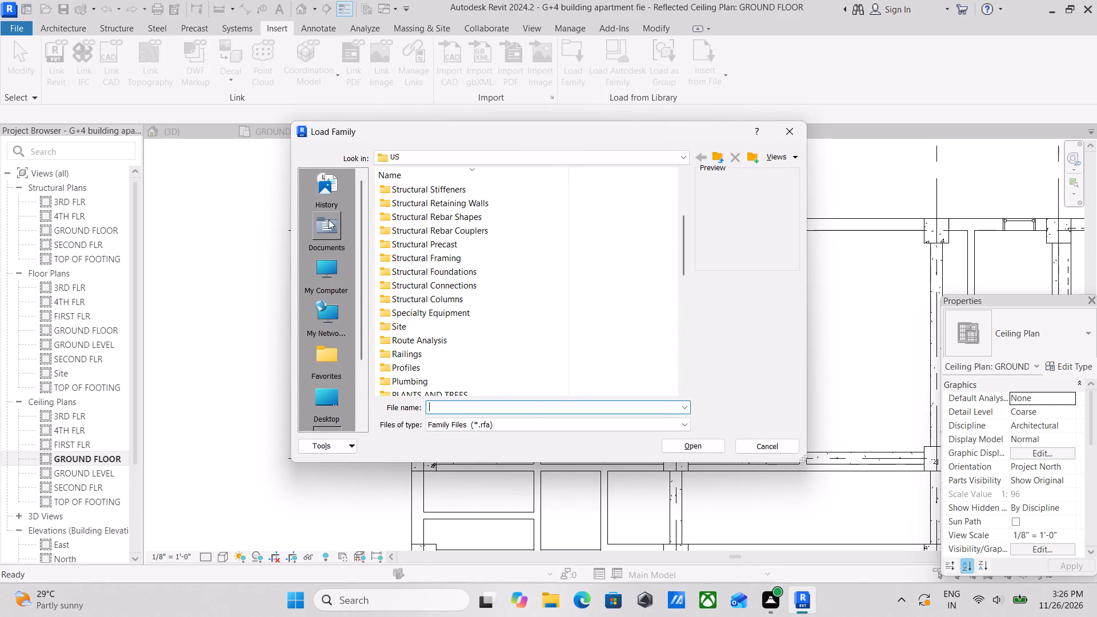
scroll(530, 270, down, 3)
scroll(426, 323, up, 3)
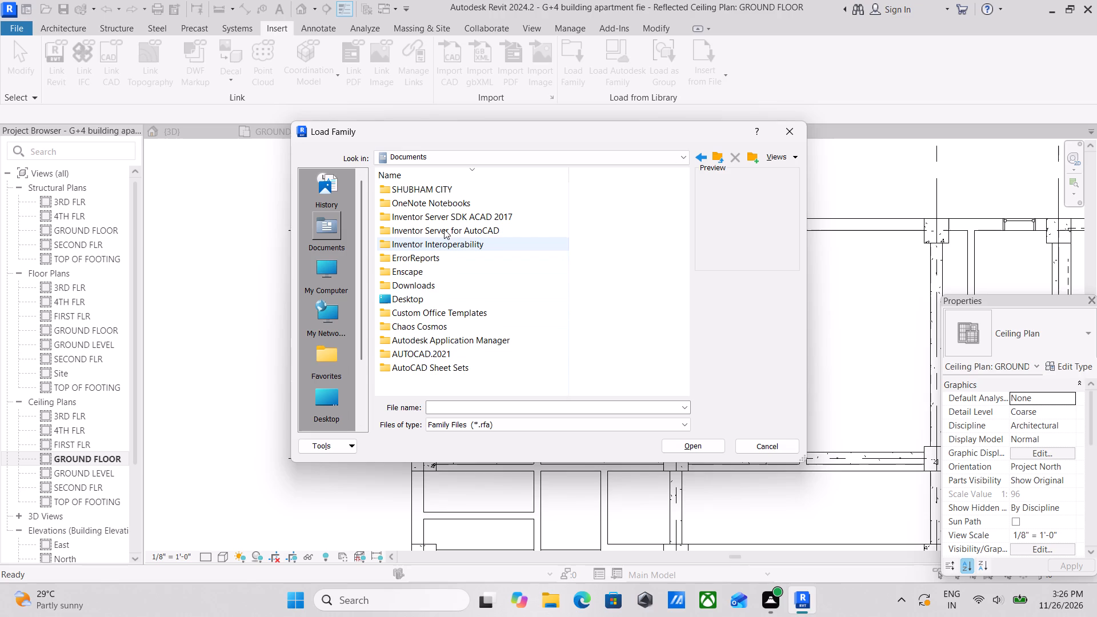
scroll(449, 206, up, 1)
double_click(435, 188)
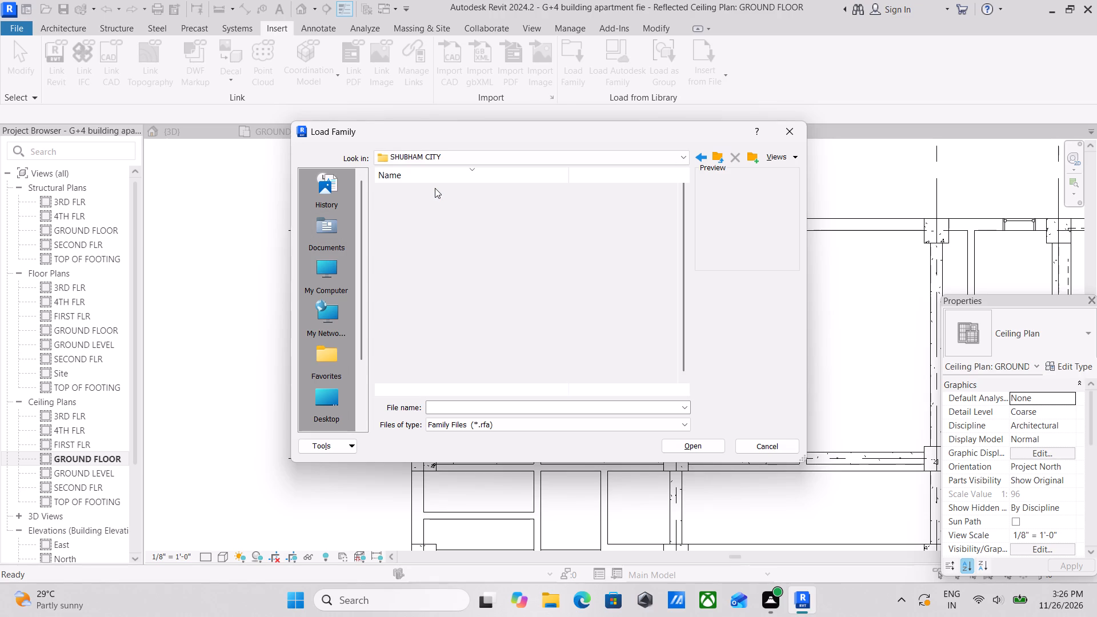
double_click(435, 188)
scroll(414, 266, down, 7)
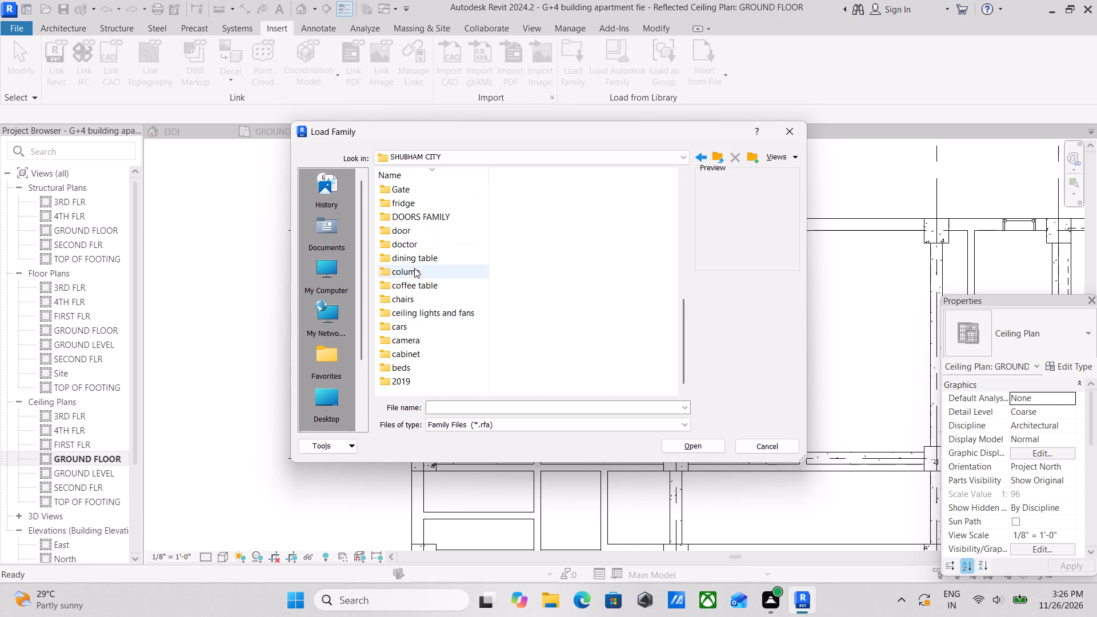
scroll(414, 268, down, 6)
click(399, 370)
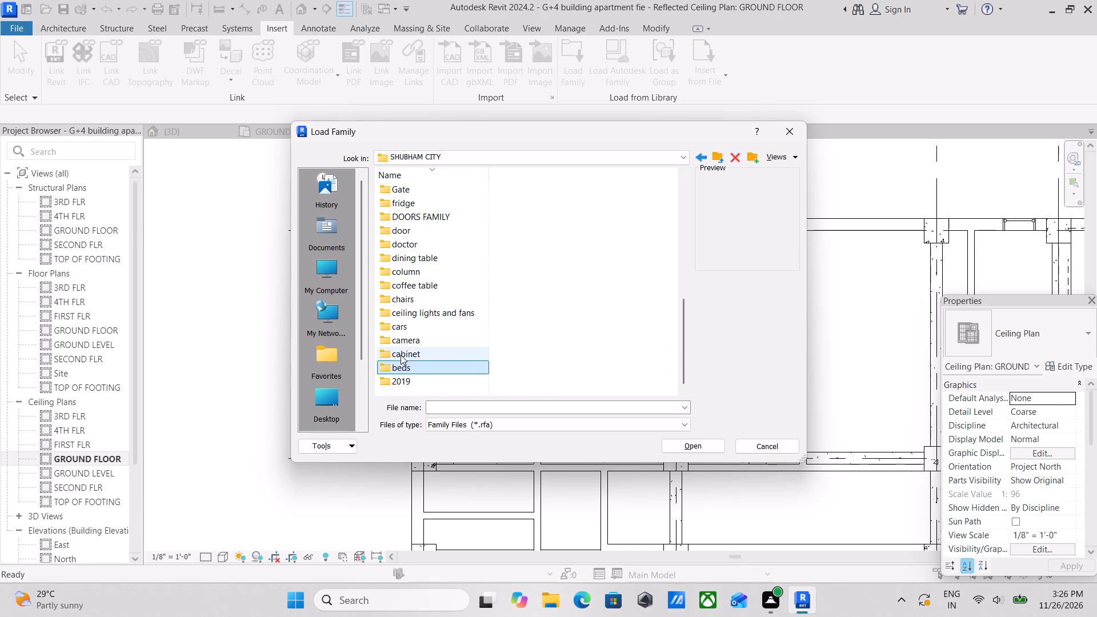
click(401, 350)
click(401, 343)
scroll(401, 343, down, 4)
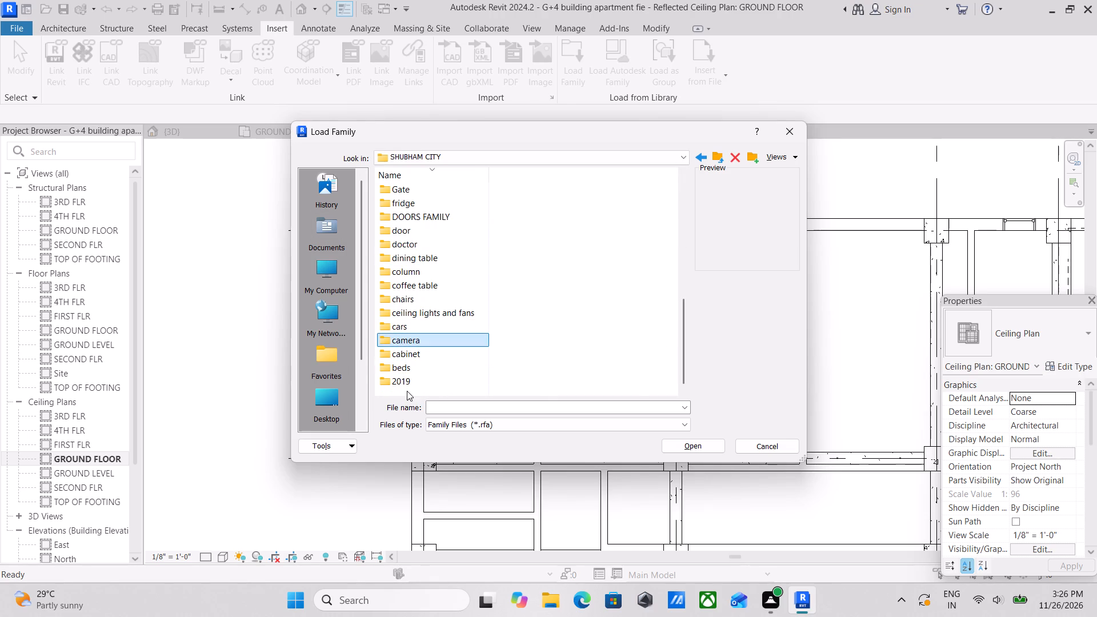
double_click(404, 378)
Preview the families in the first part of the 2019 folder, including the stadium light, swimming pool, track lights and table with chairs.
click(410, 311)
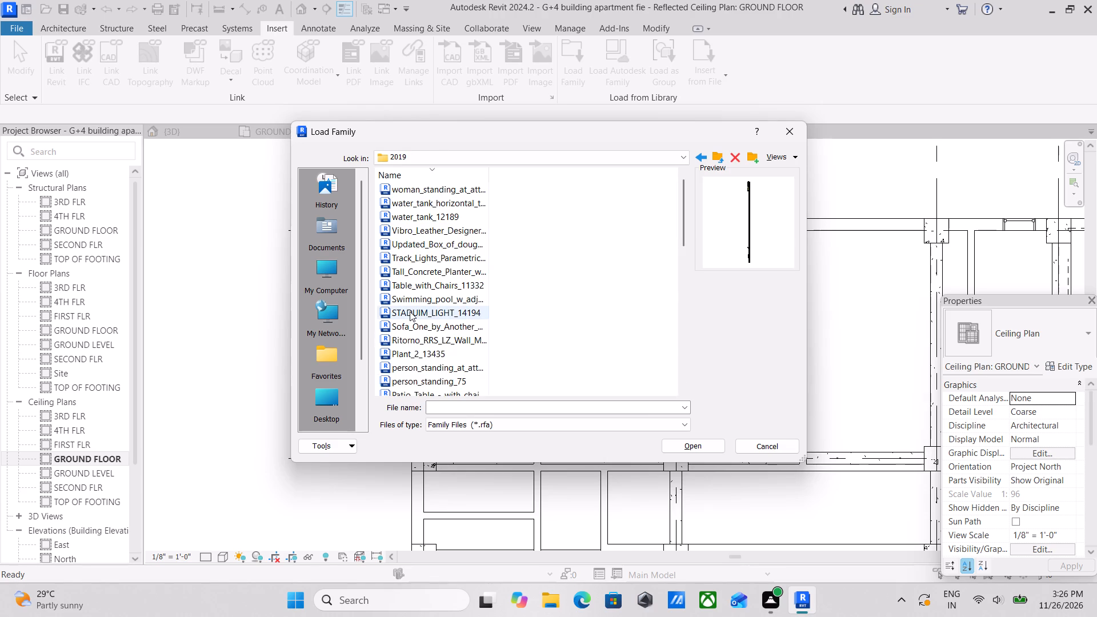
click(414, 331)
click(421, 303)
scroll(421, 302, up, 4)
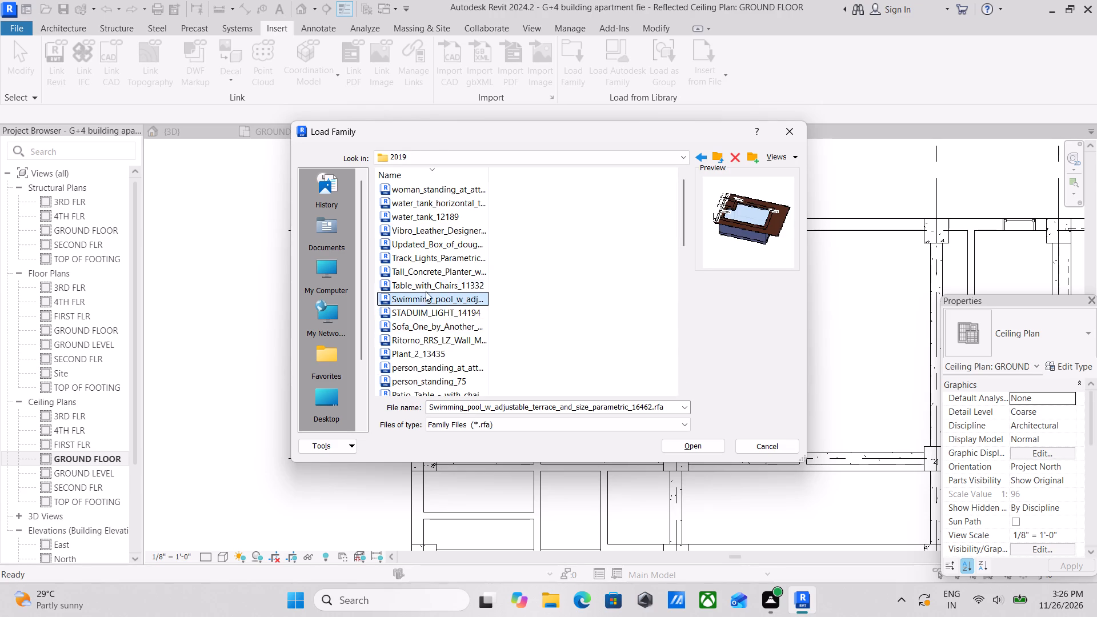
click(435, 205)
click(438, 230)
click(435, 253)
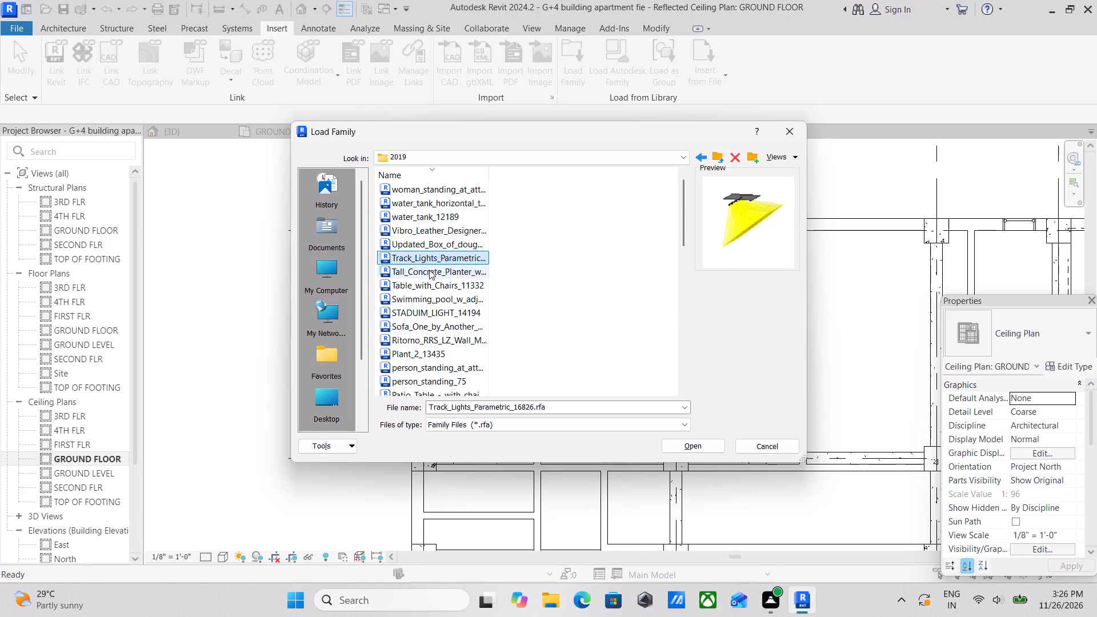
click(426, 277)
click(430, 295)
click(434, 282)
scroll(434, 284, down, 4)
click(429, 288)
scroll(441, 324, down, 7)
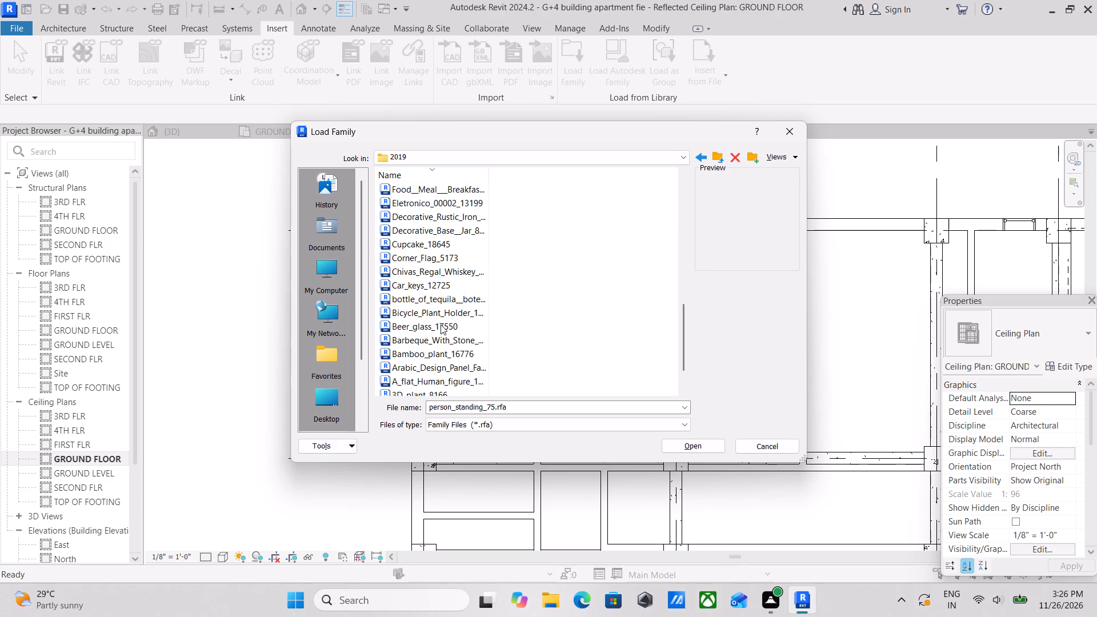
Preview the bicycle plant holder, 3D plant, 3-seater sofa and barbeque families in the 2019 folder, and return to SHUBHAM CITY.
click(441, 324)
click(438, 315)
scroll(441, 277, up, 10)
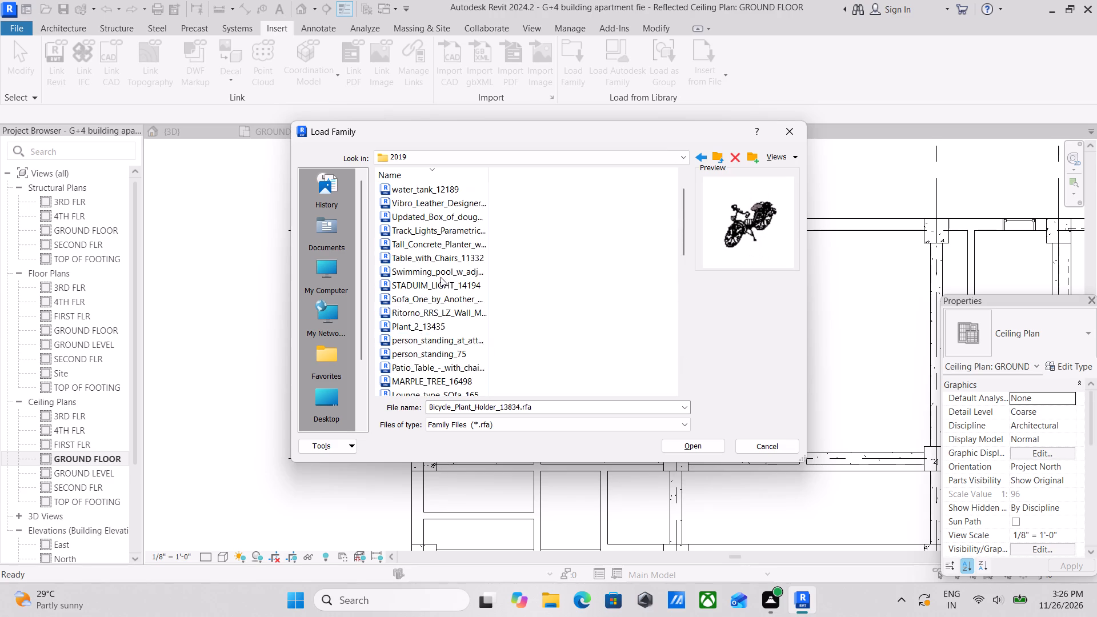
scroll(441, 277, up, 5)
scroll(441, 277, down, 11)
scroll(458, 371, down, 4)
click(430, 362)
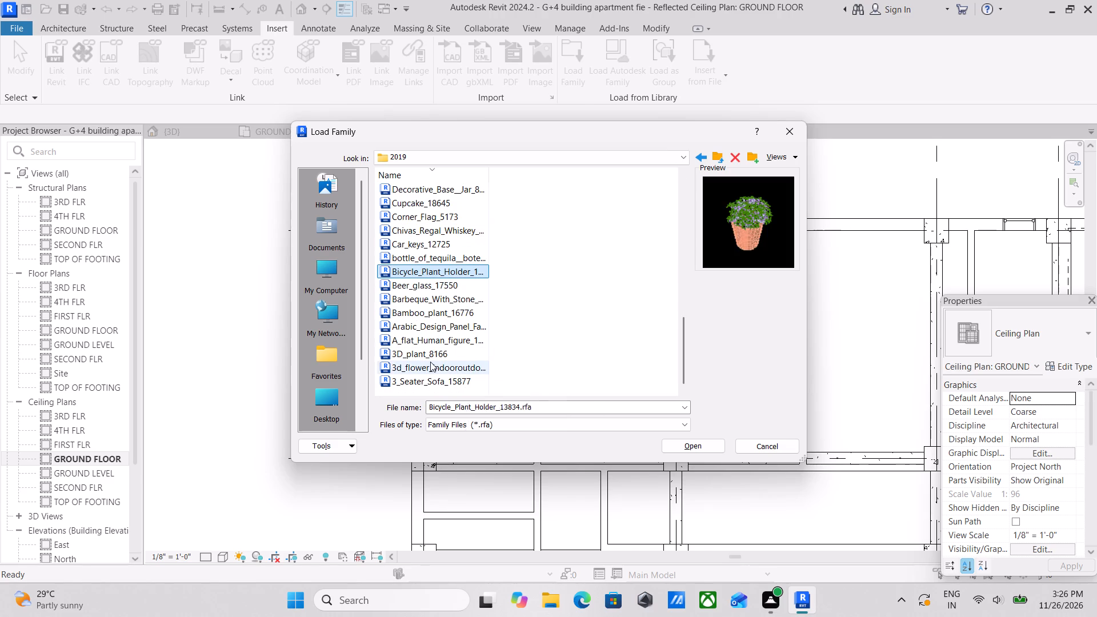
click(429, 348)
scroll(438, 311, down, 3)
click(418, 383)
click(437, 303)
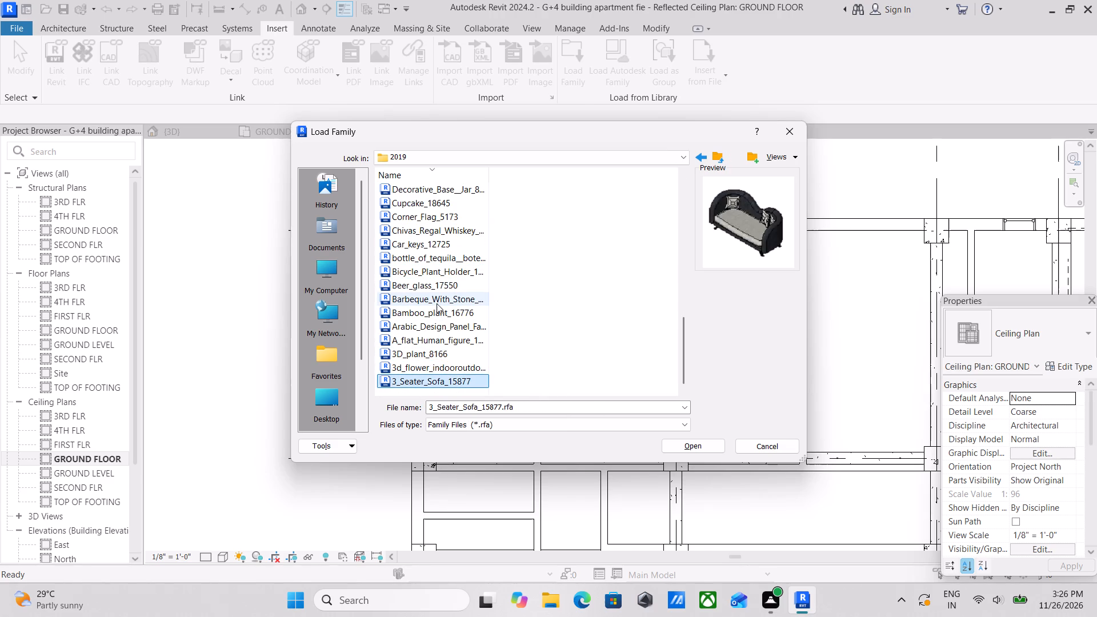
scroll(445, 262, up, 3)
click(696, 155)
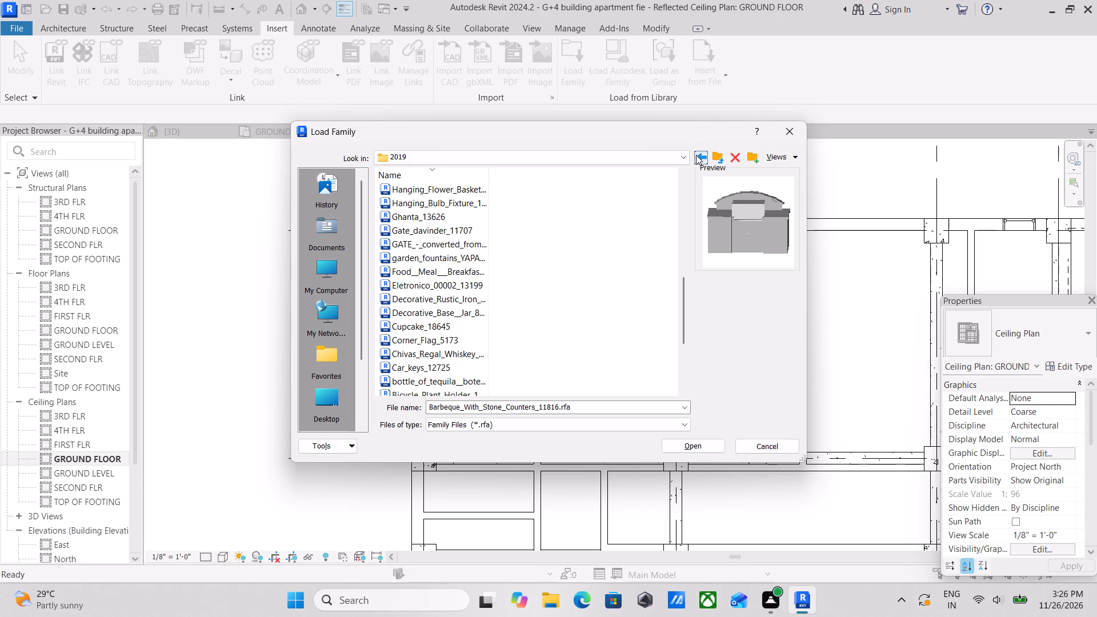
Look through the list of family folders in SHUBHAM CITY for a suitable category.
scroll(389, 313, up, 4)
scroll(398, 224, up, 2)
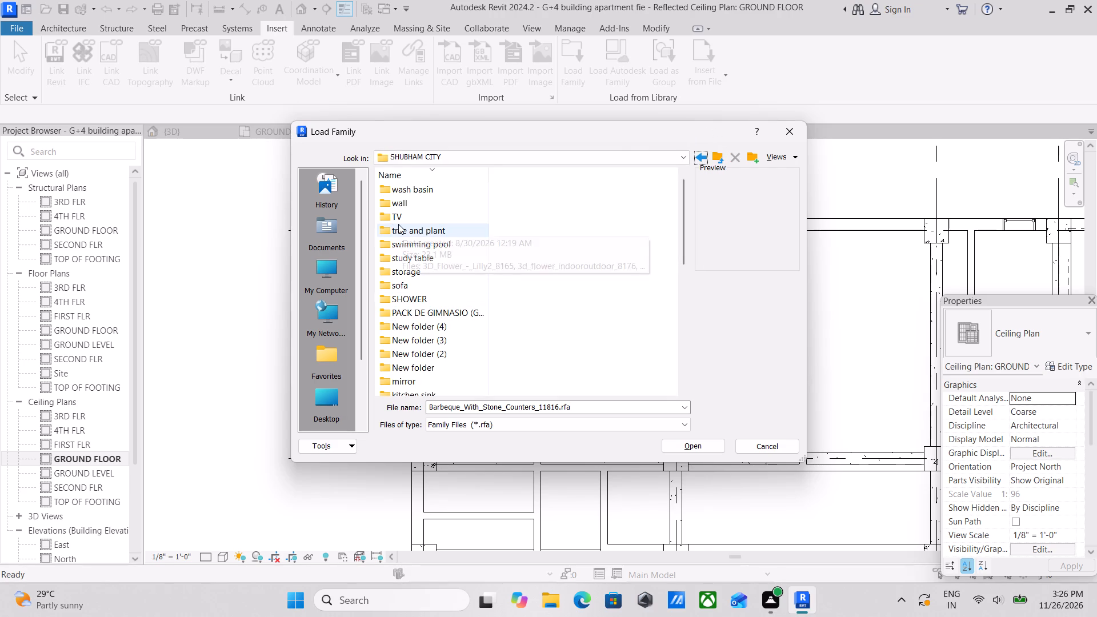
scroll(398, 224, up, 1)
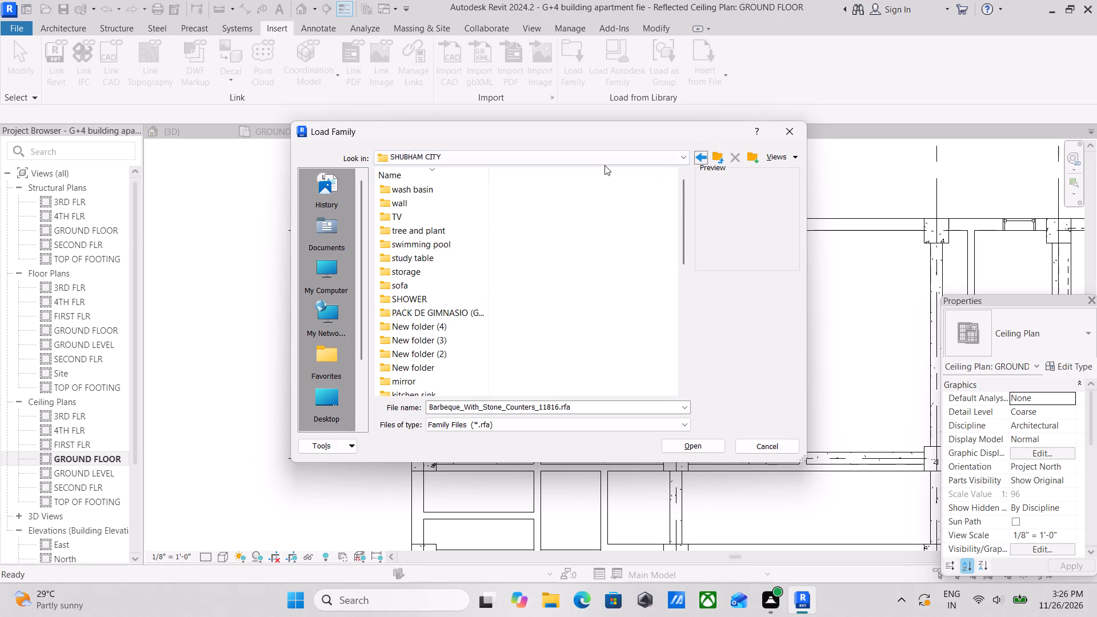
scroll(403, 277, up, 1)
scroll(401, 323, down, 3)
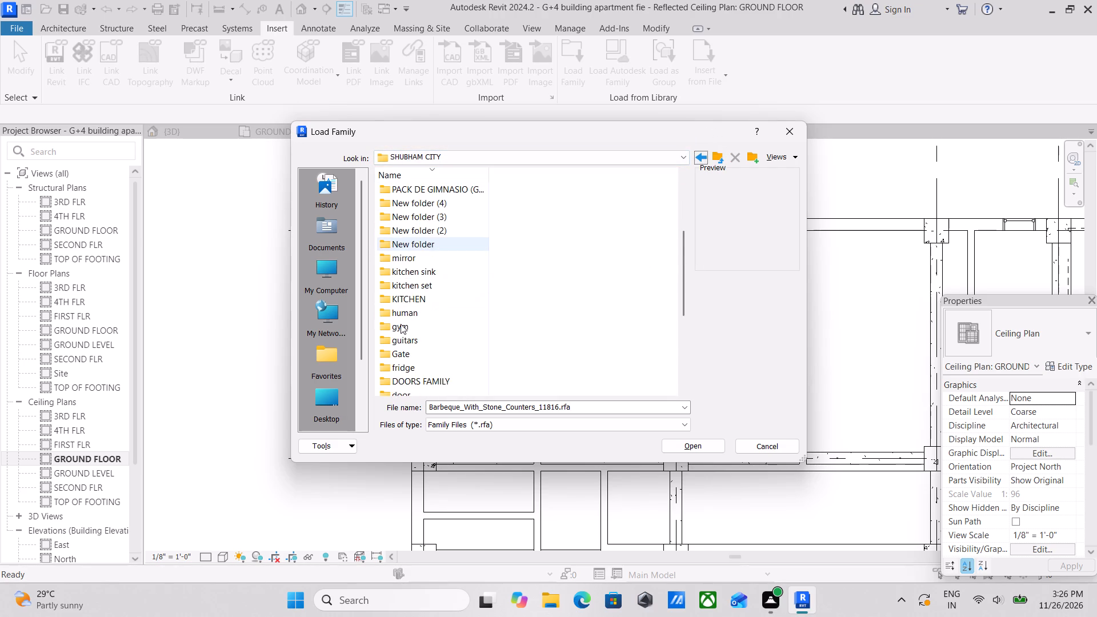
scroll(419, 356, down, 6)
scroll(419, 348, up, 1)
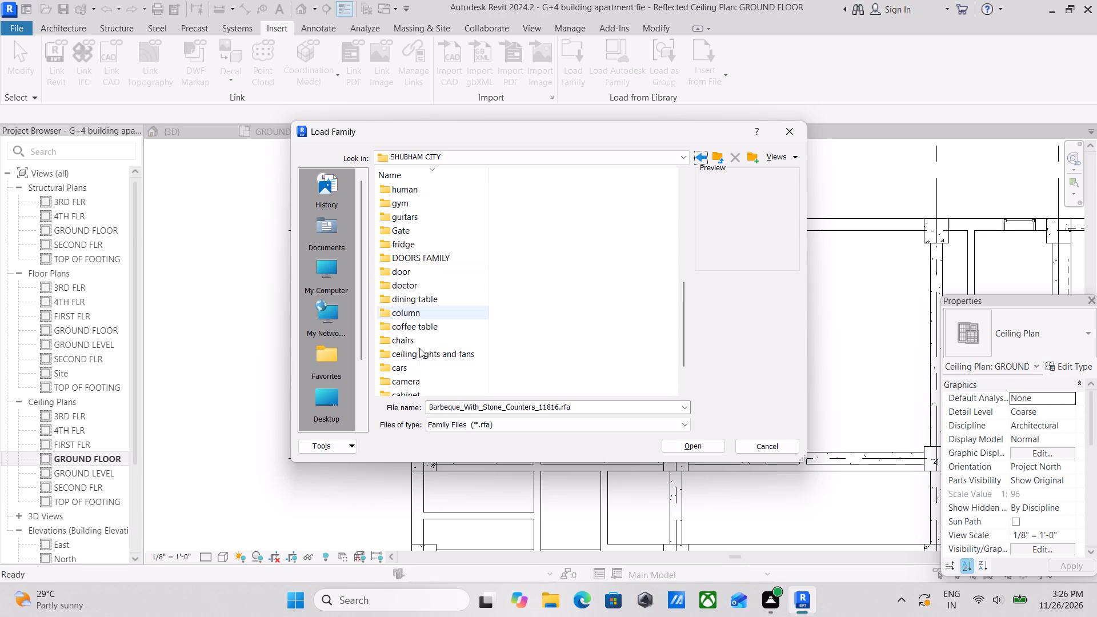
scroll(419, 348, up, 10)
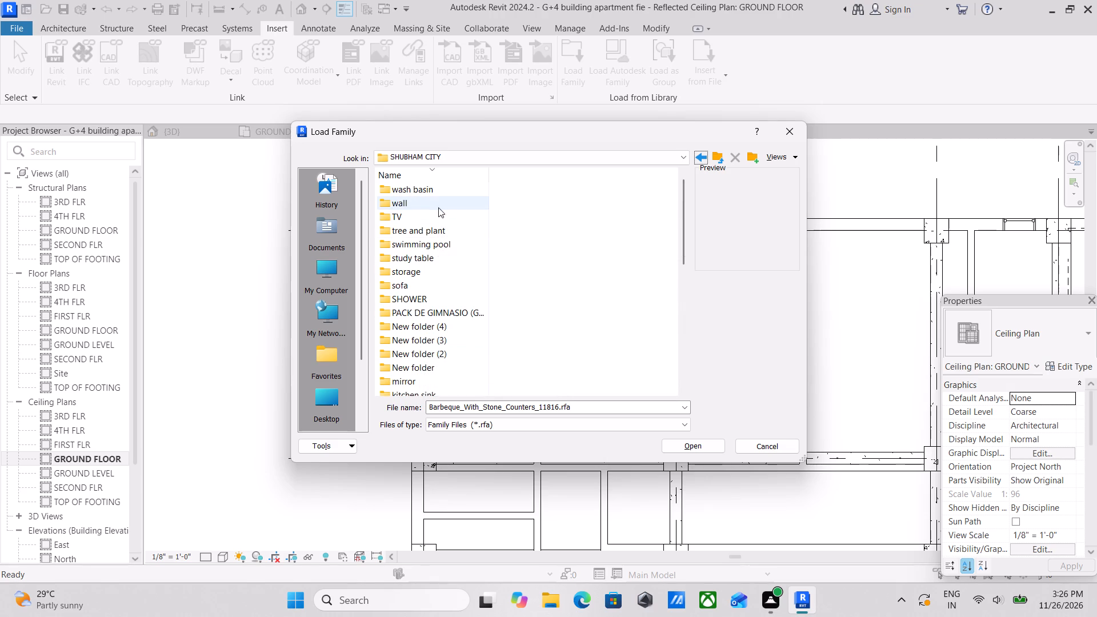
scroll(429, 259, down, 1)
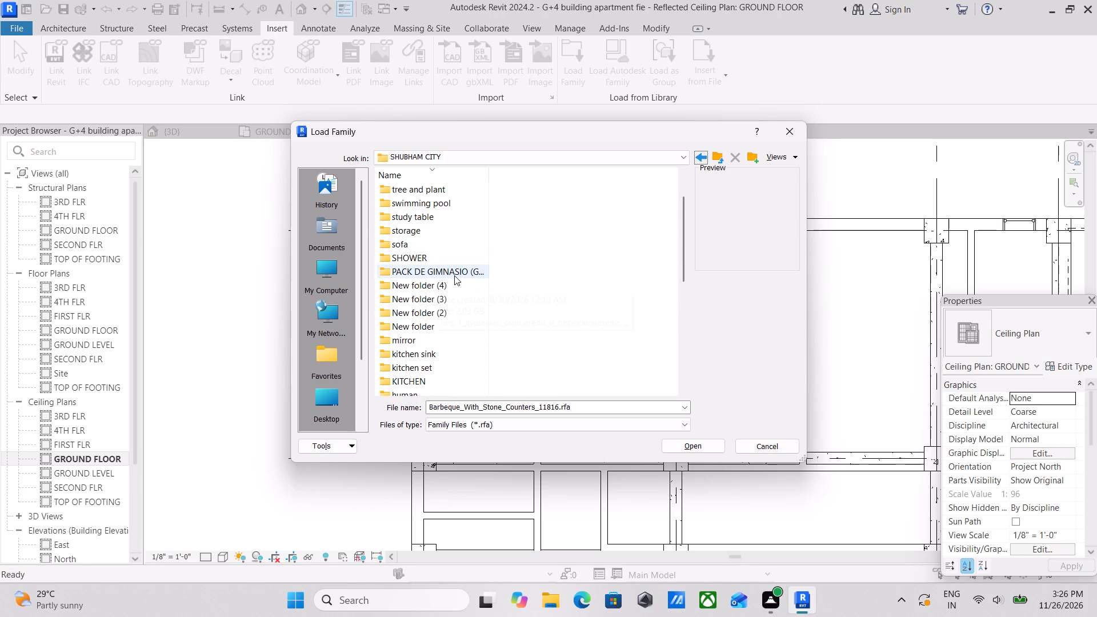
Preview the gym equipment families in the PACK DE GIMNASIO (GYM) folder and return to the SHUBHAM CITY folder.
double_click(457, 275)
click(426, 201)
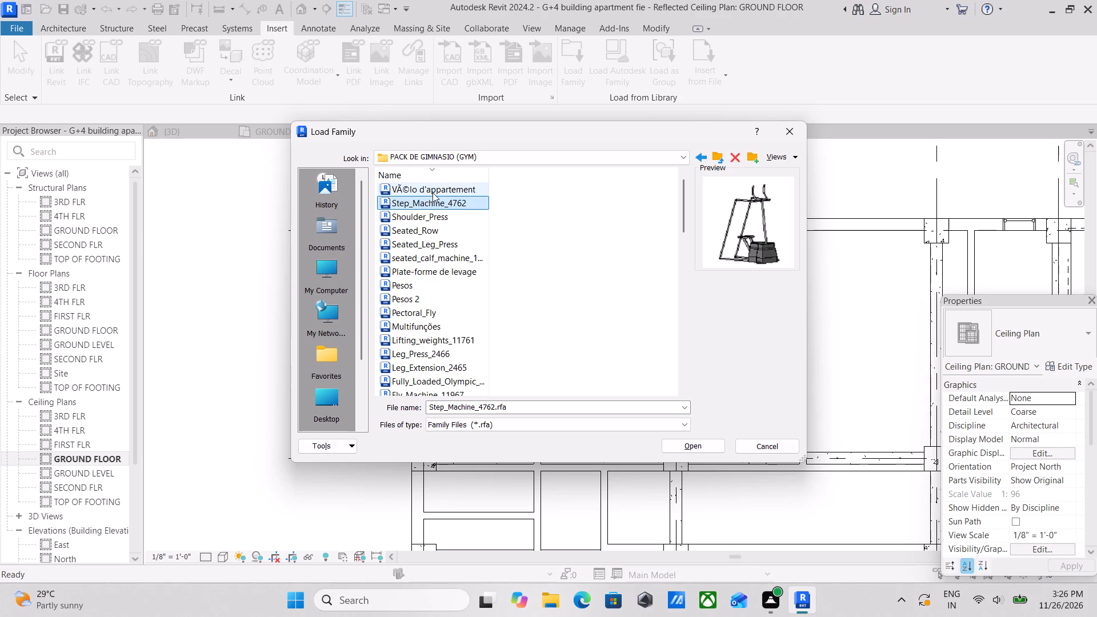
click(433, 193)
click(433, 242)
click(438, 275)
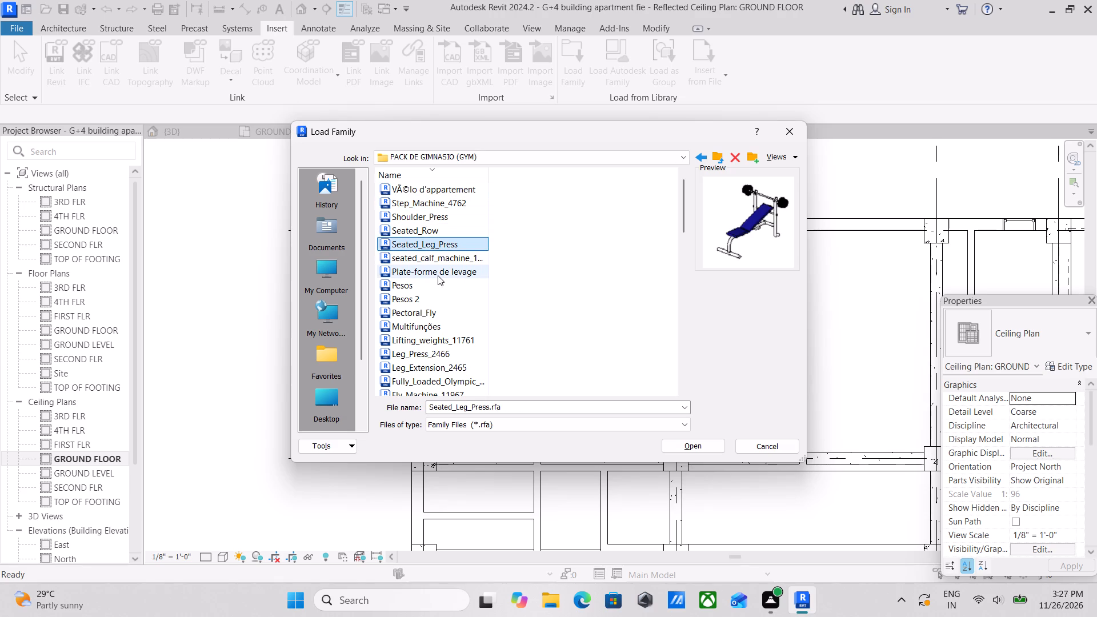
click(433, 257)
click(702, 156)
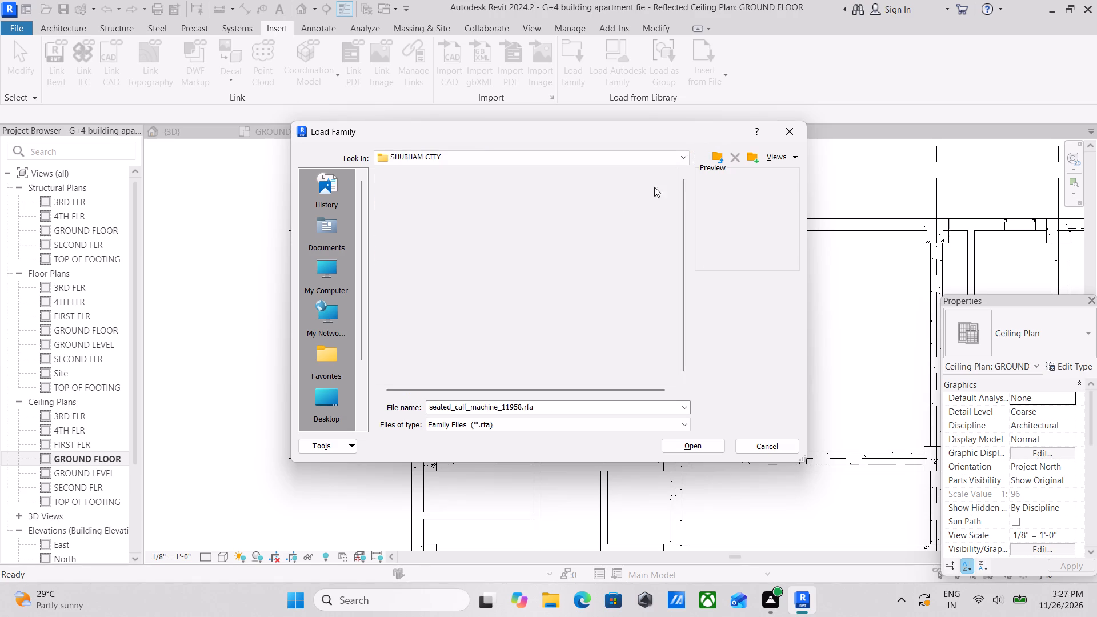
Look through the SHUBHAM CITY folders again, from the gym pack past the kitchen folders to guitars and Gate.
scroll(439, 249, down, 3)
click(447, 188)
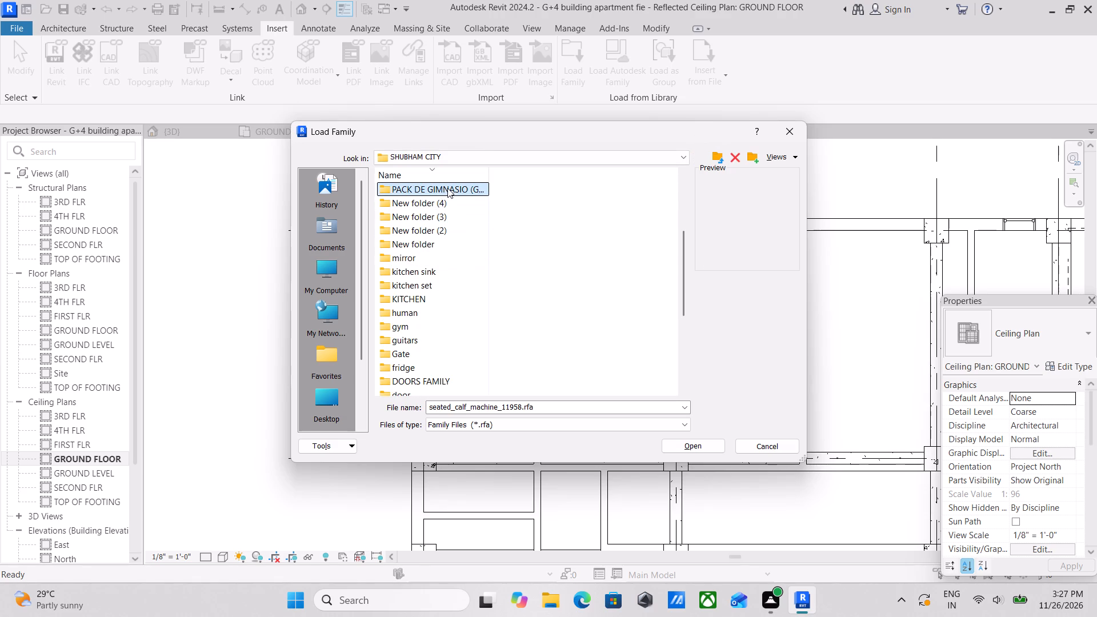
click(407, 235)
scroll(406, 245, down, 1)
click(416, 211)
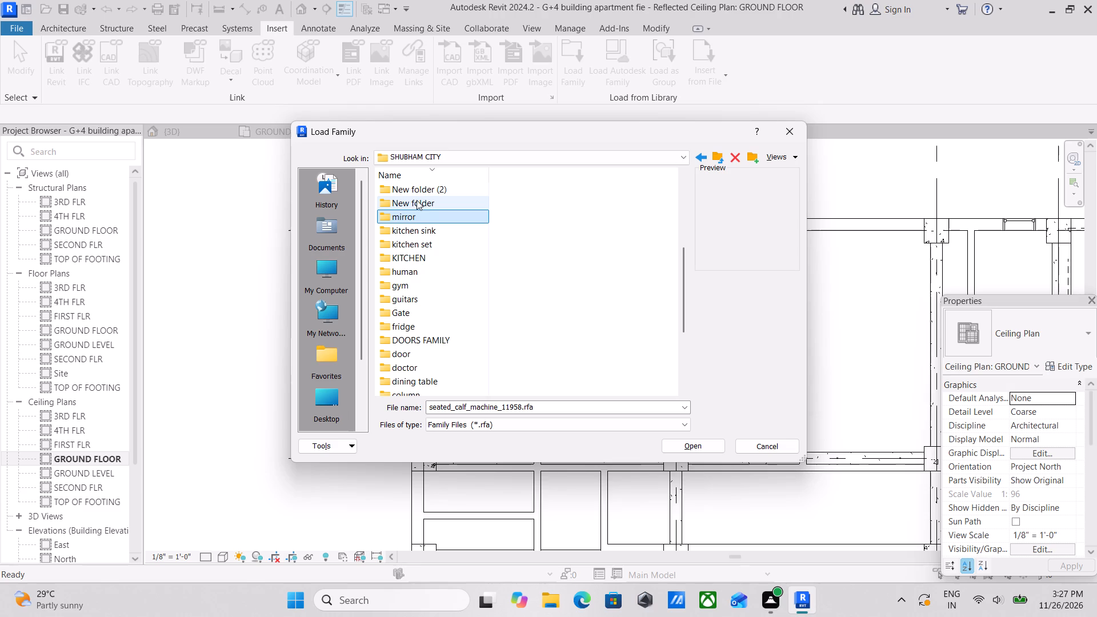
click(416, 257)
click(425, 234)
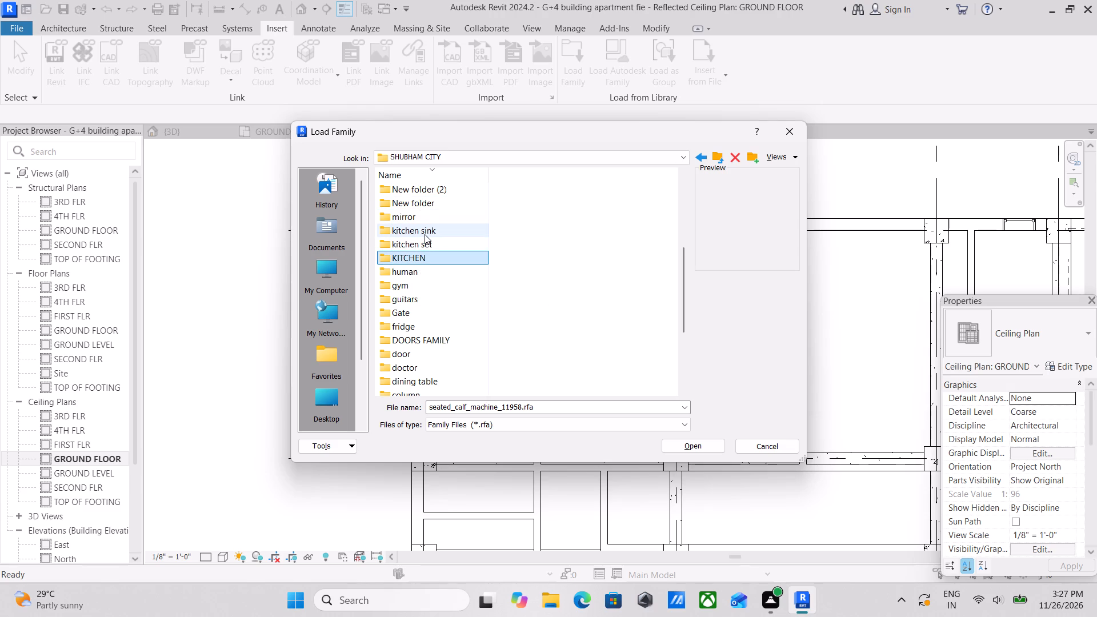
click(418, 252)
click(420, 246)
scroll(420, 246, down, 1)
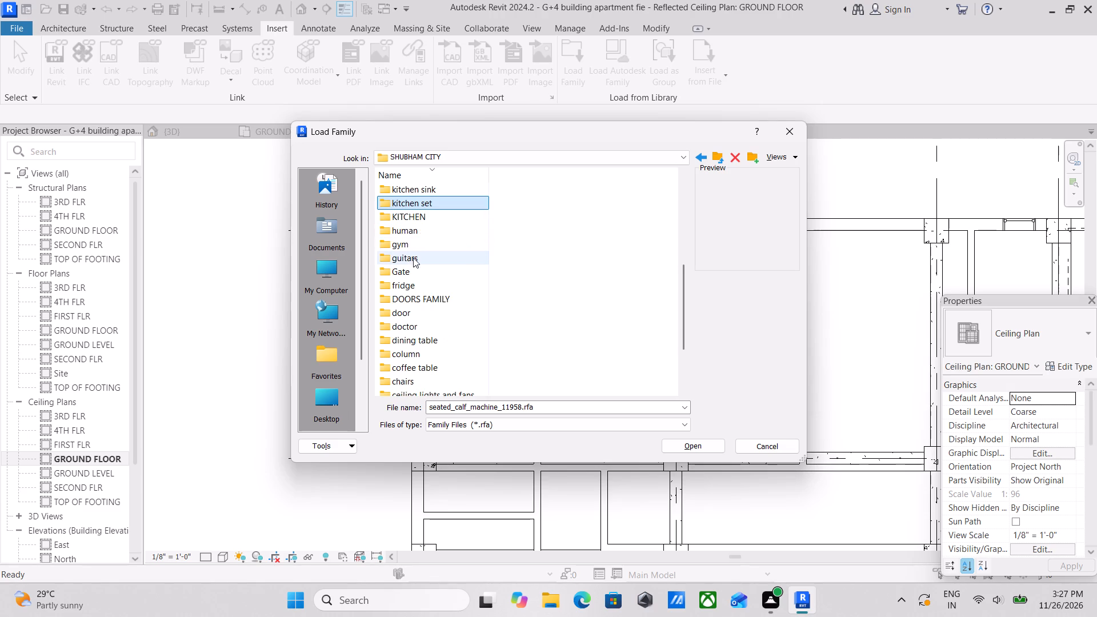
click(407, 239)
click(407, 258)
click(405, 277)
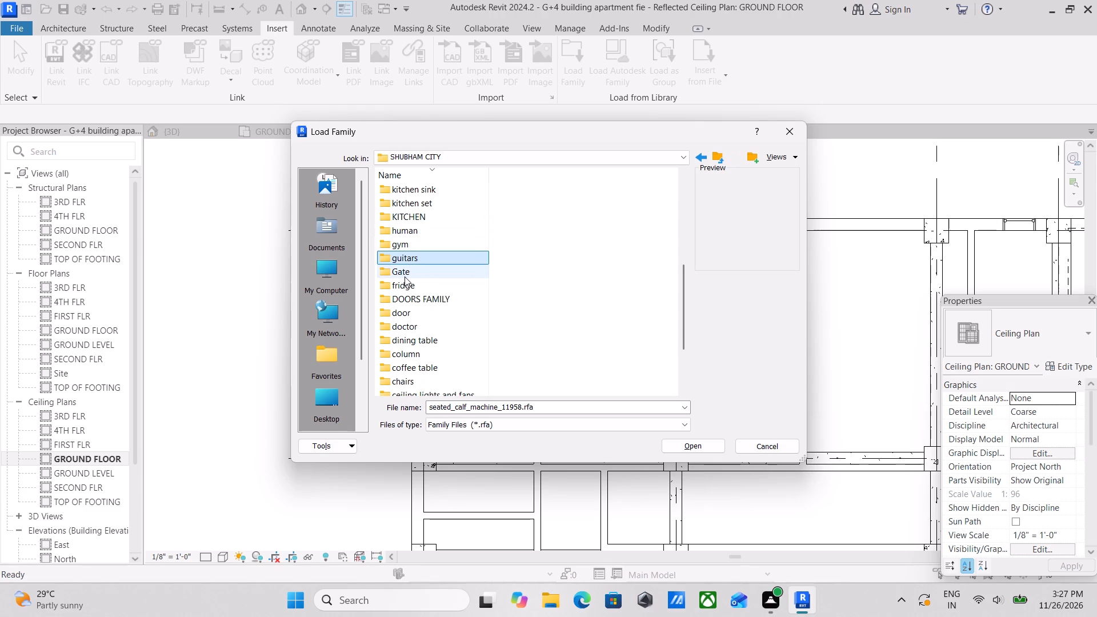
Preview the refrigerator and bottom freezer families in the fridge folder and return to the SHUBHAM CITY folder.
double_click(414, 286)
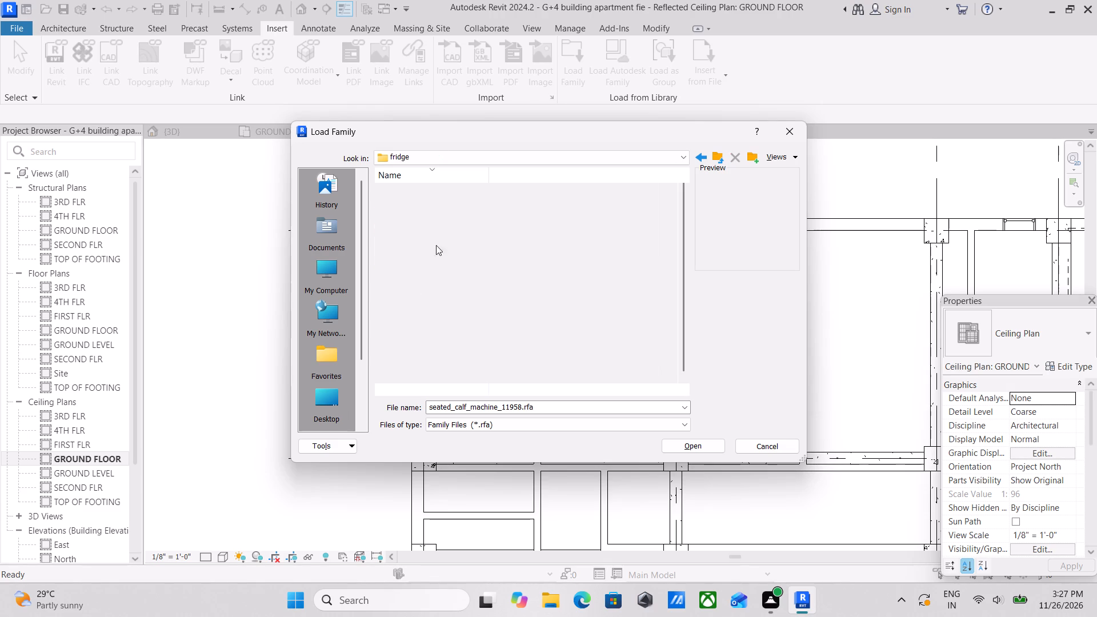
click(450, 191)
click(449, 209)
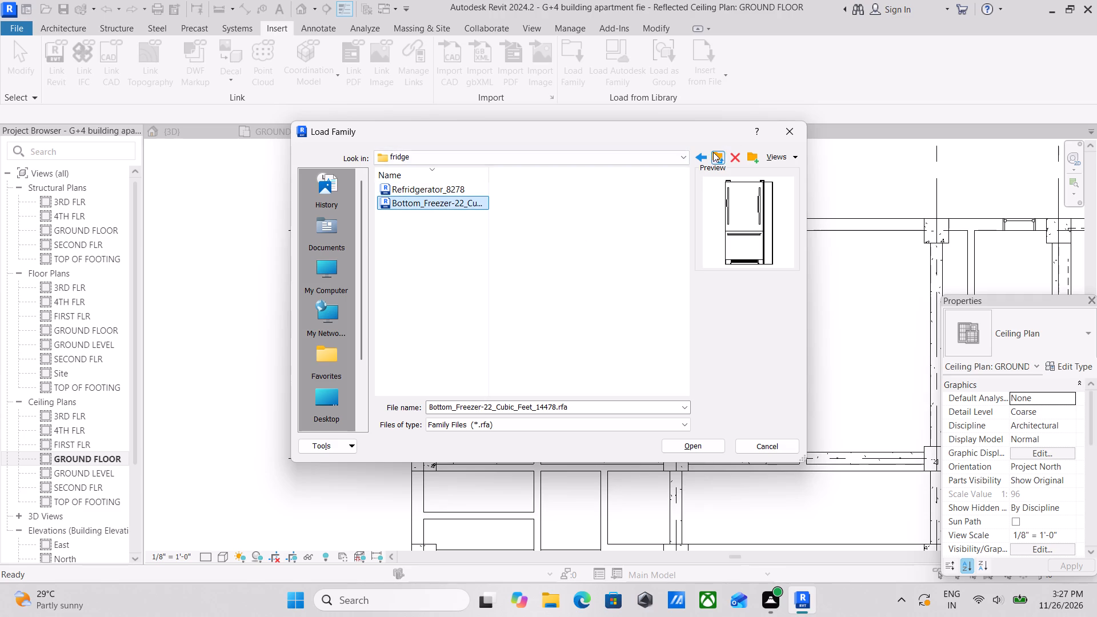
click(703, 158)
Preview the handwashing sink families in the kitchen sink folder and return to the SHUBHAM CITY folder.
scroll(395, 278, down, 2)
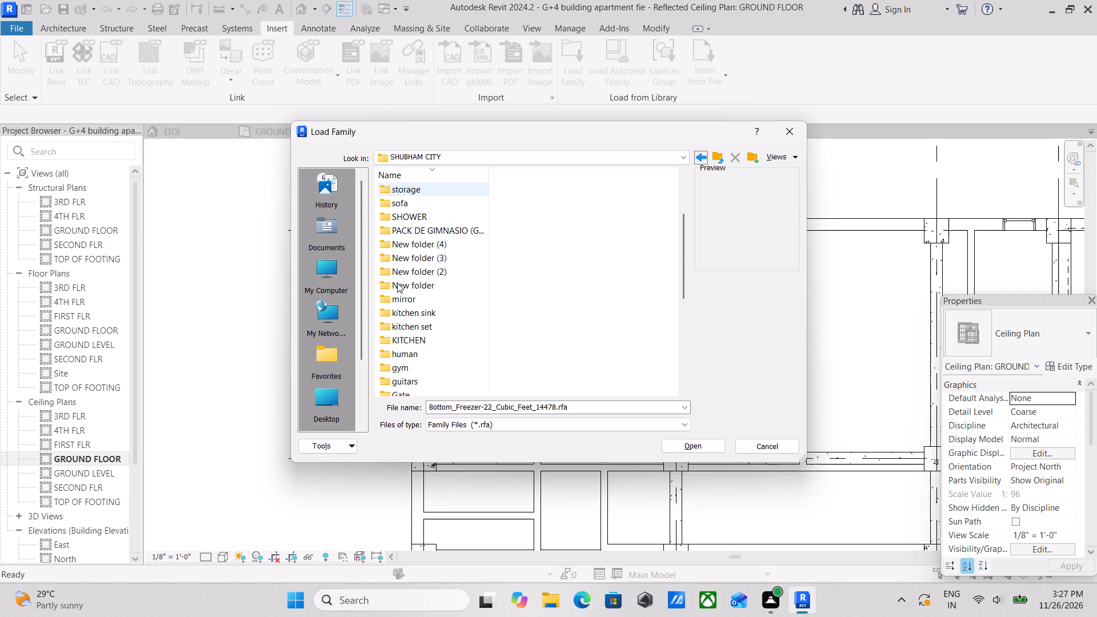
click(402, 288)
double_click(419, 311)
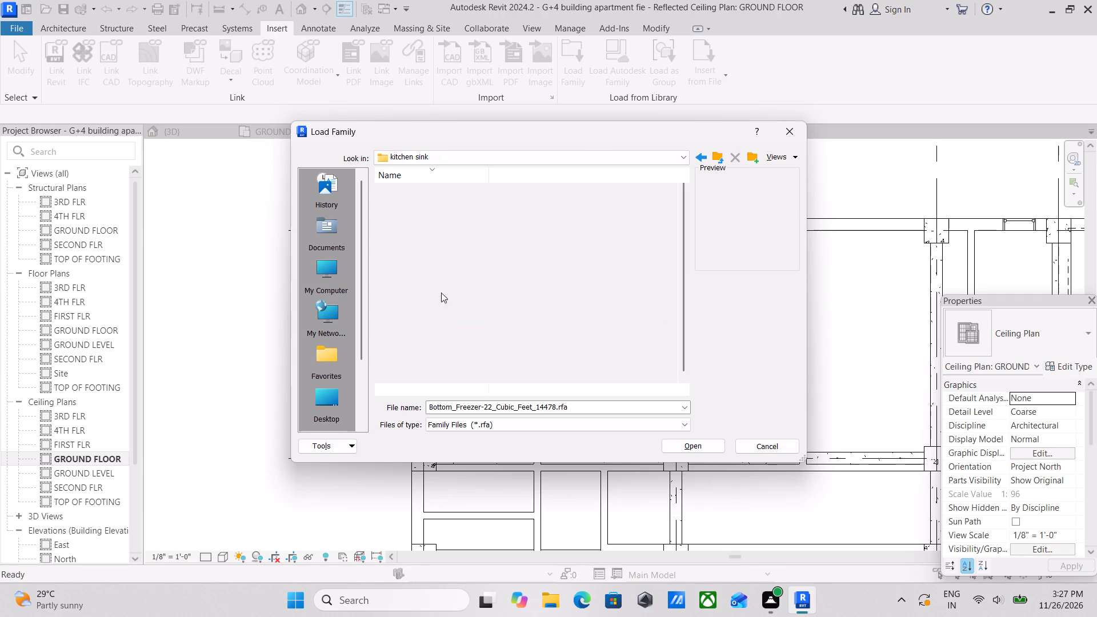
click(443, 194)
click(448, 207)
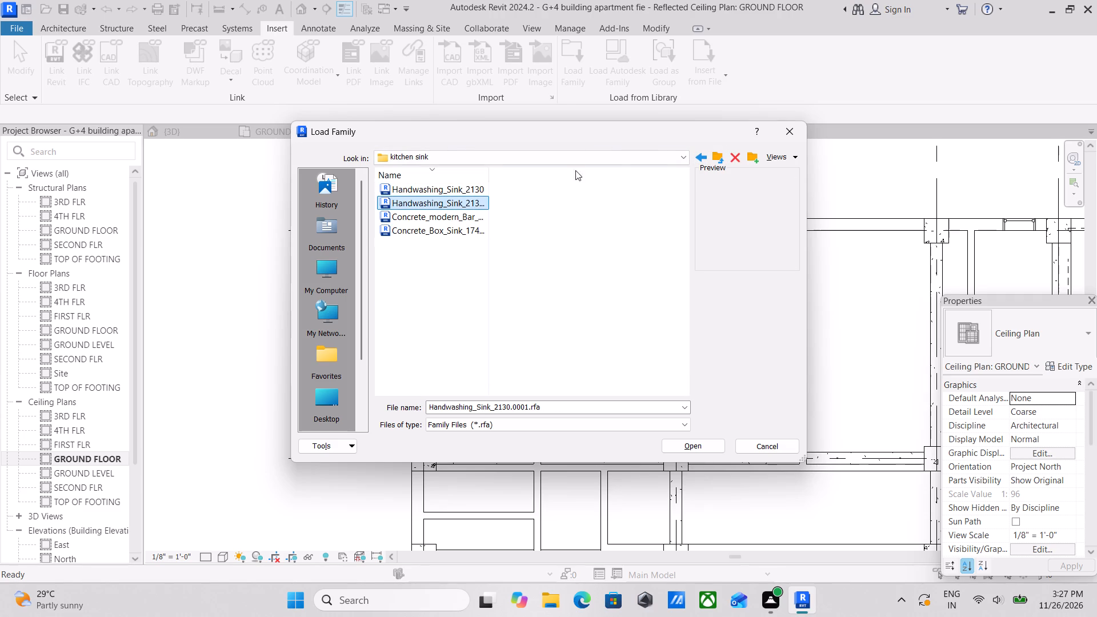
click(701, 155)
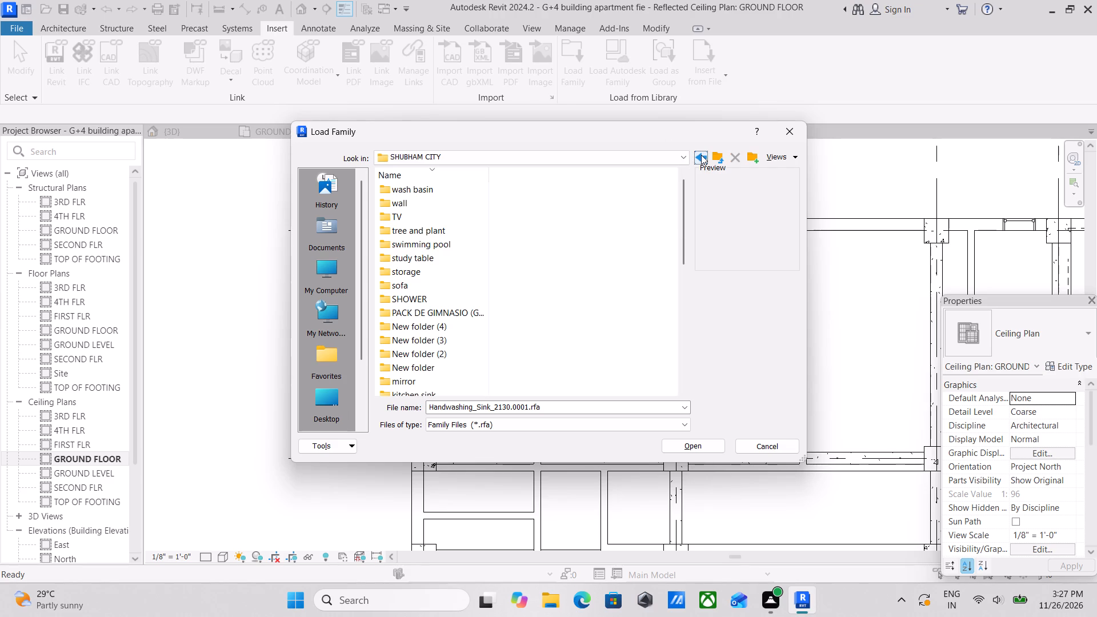
Open the ceiling lights and fans folder in SHUBHAM CITY and reverse the name order of its families.
scroll(421, 337, down, 12)
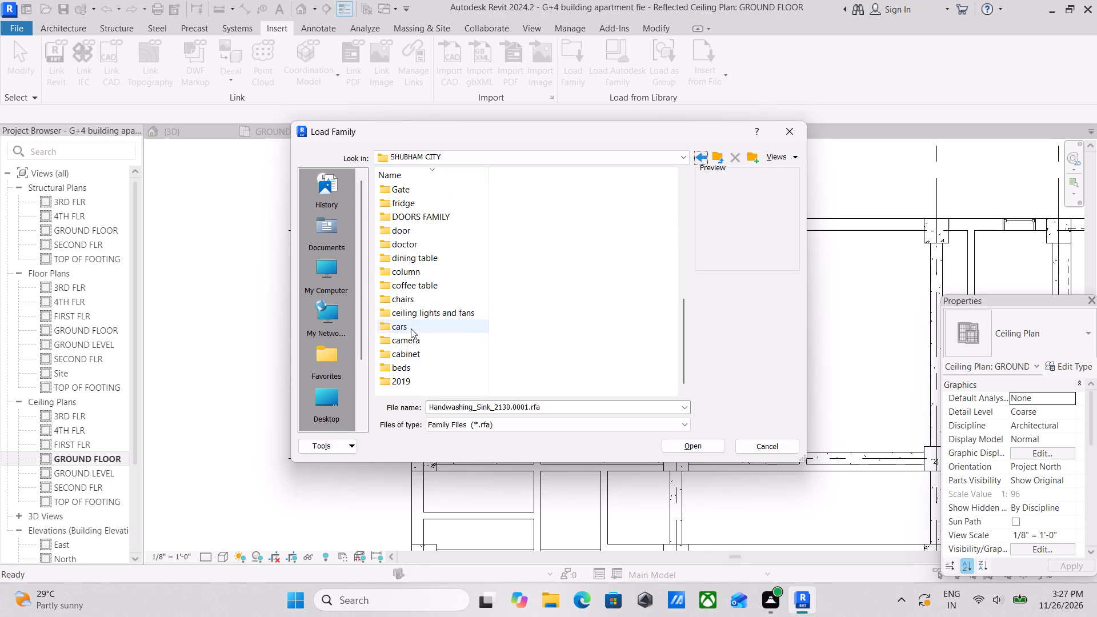
double_click(430, 310)
click(437, 210)
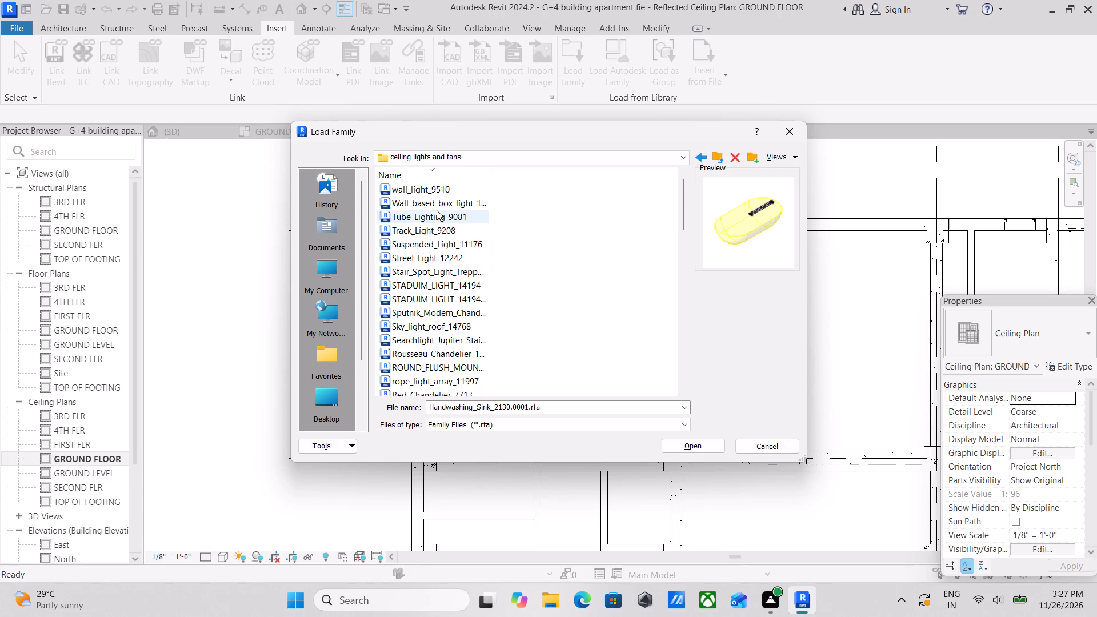
click(430, 179)
Preview the wall, stadium, skylight and chandelier families, and load ROUND_FLUSH_MOUNT_CEILING_LIGHT_FIXTURE_18379 into the project.
click(429, 269)
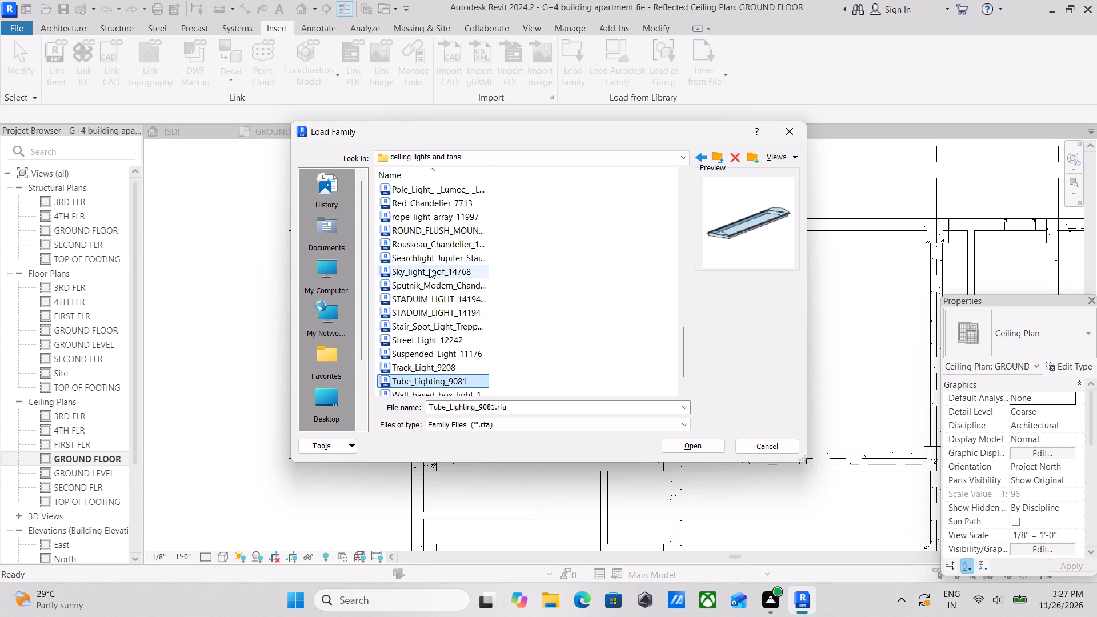
scroll(443, 308, down, 8)
click(443, 232)
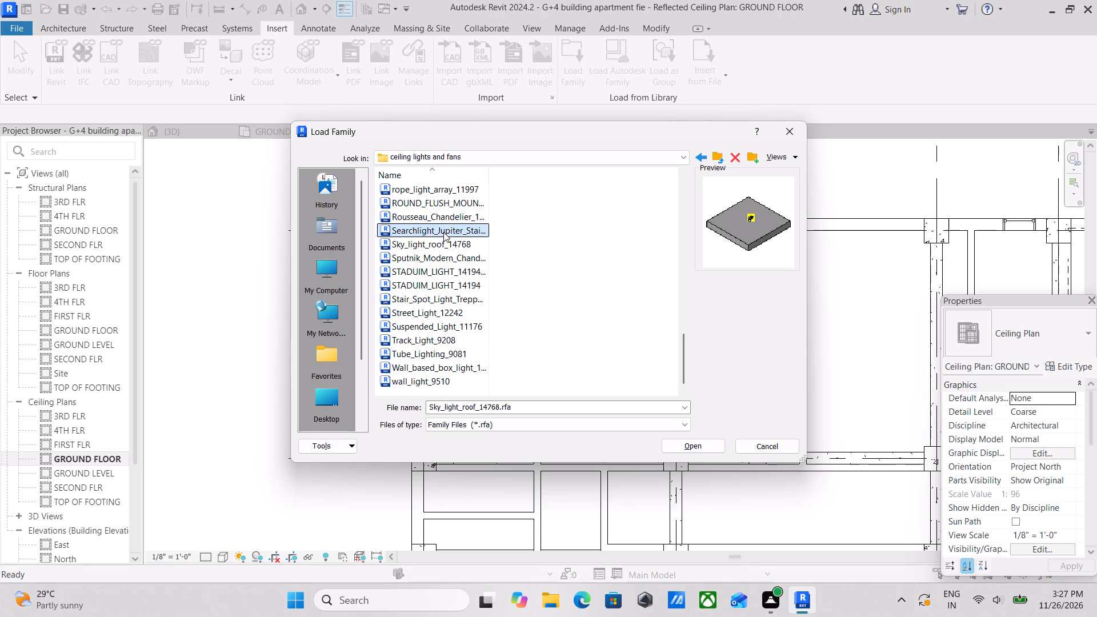
click(439, 250)
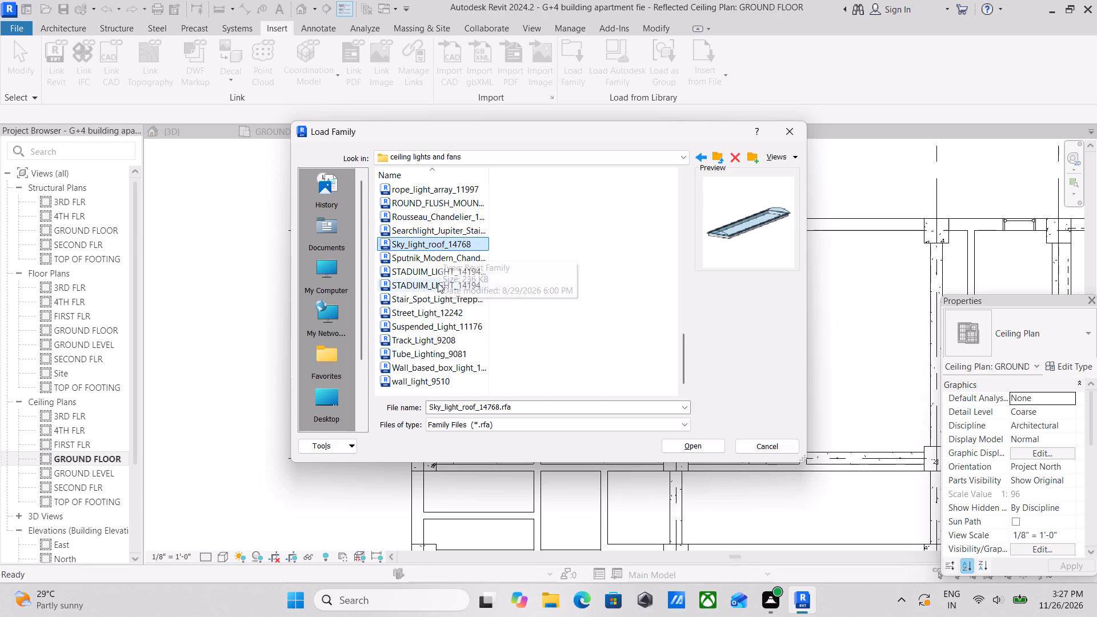
click(438, 283)
click(435, 301)
click(431, 233)
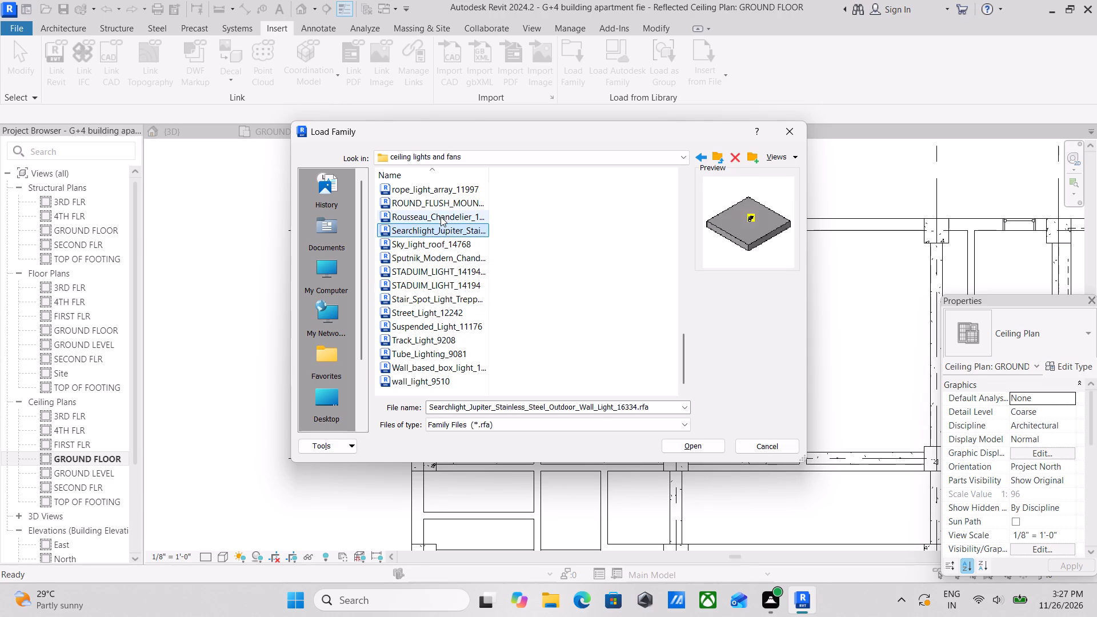
click(442, 215)
click(439, 199)
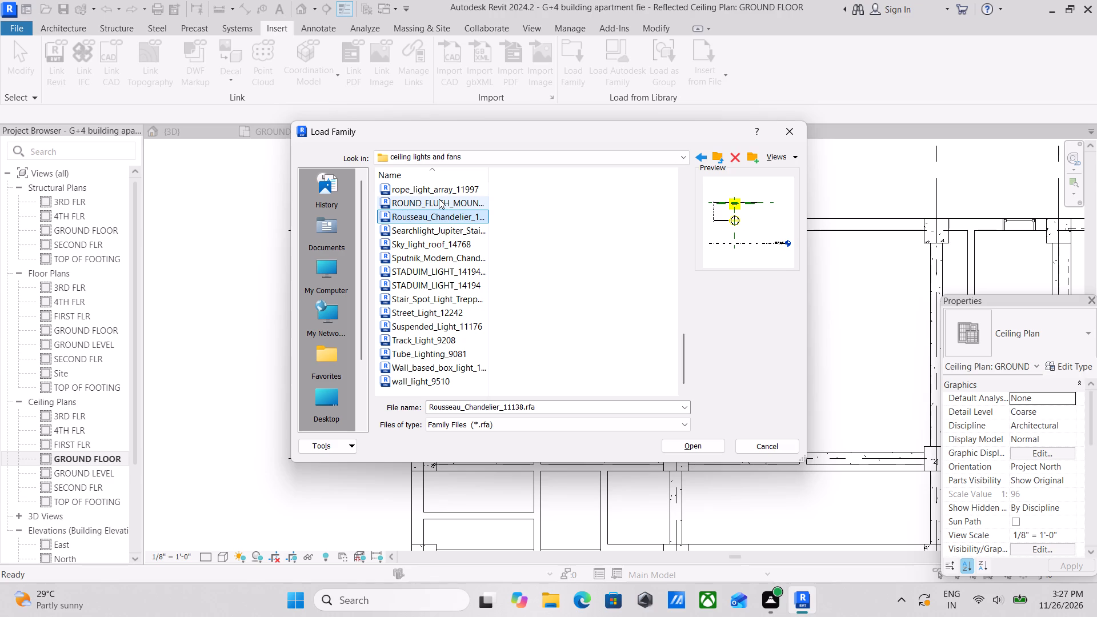
click(703, 448)
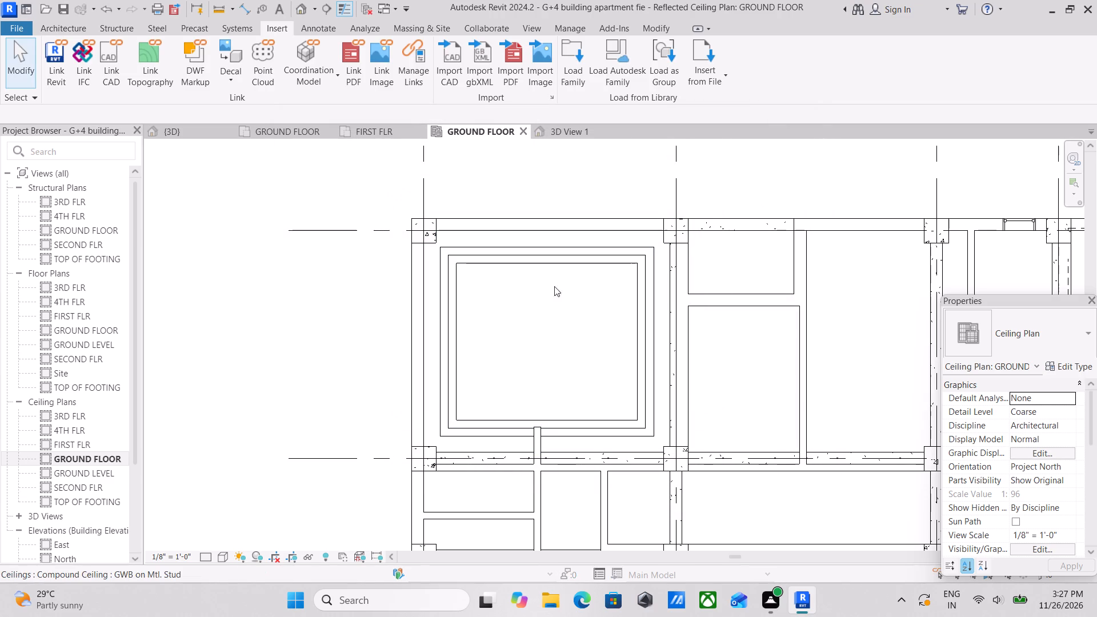
Place the round flush mount ceiling light near the centre of the ceiling between grids AA and BB, about 8'-0" from grid BB.
click(69, 25)
click(181, 84)
click(201, 104)
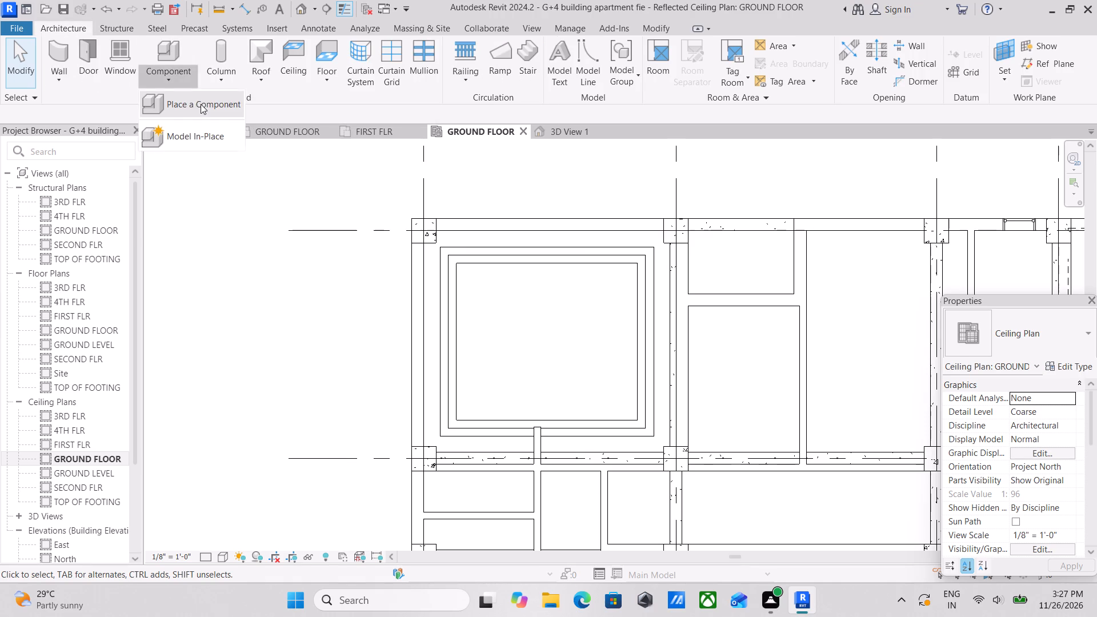
scroll(508, 326, up, 4)
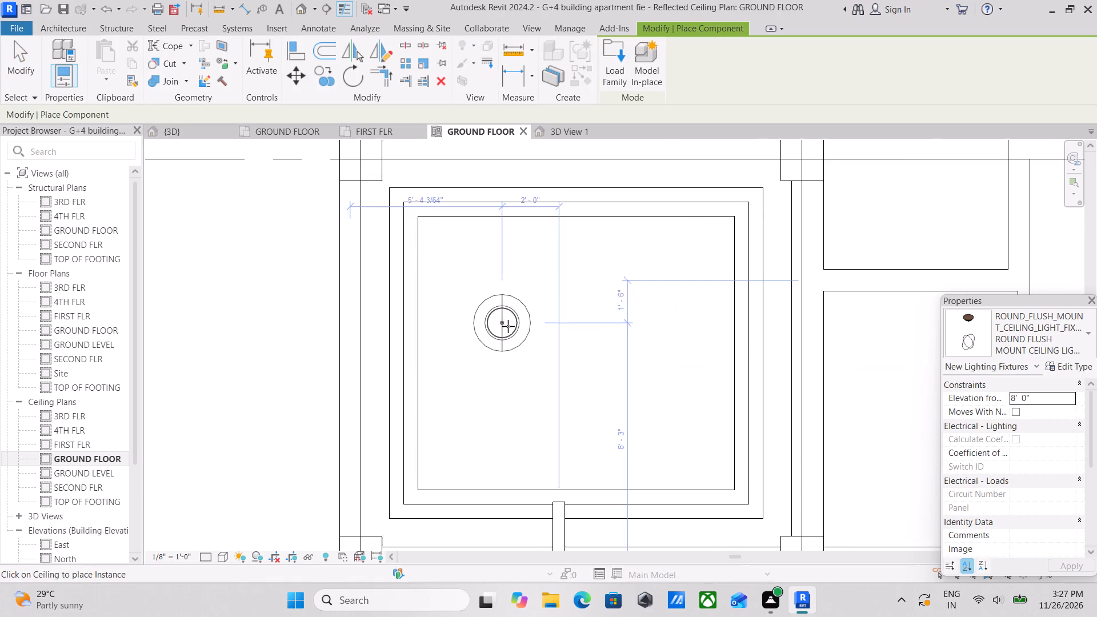
scroll(508, 326, up, 4)
middle_drag(552, 289, 523, 350)
scroll(552, 289, down, 1)
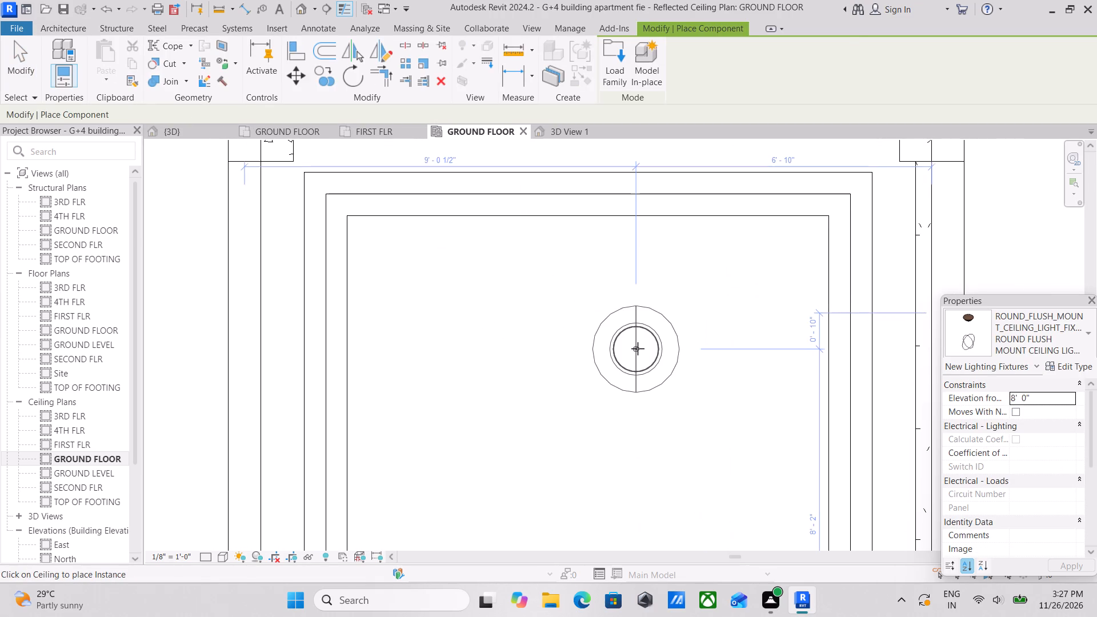
scroll(638, 348, down, 4)
middle_drag(604, 382, 628, 371)
click(627, 373)
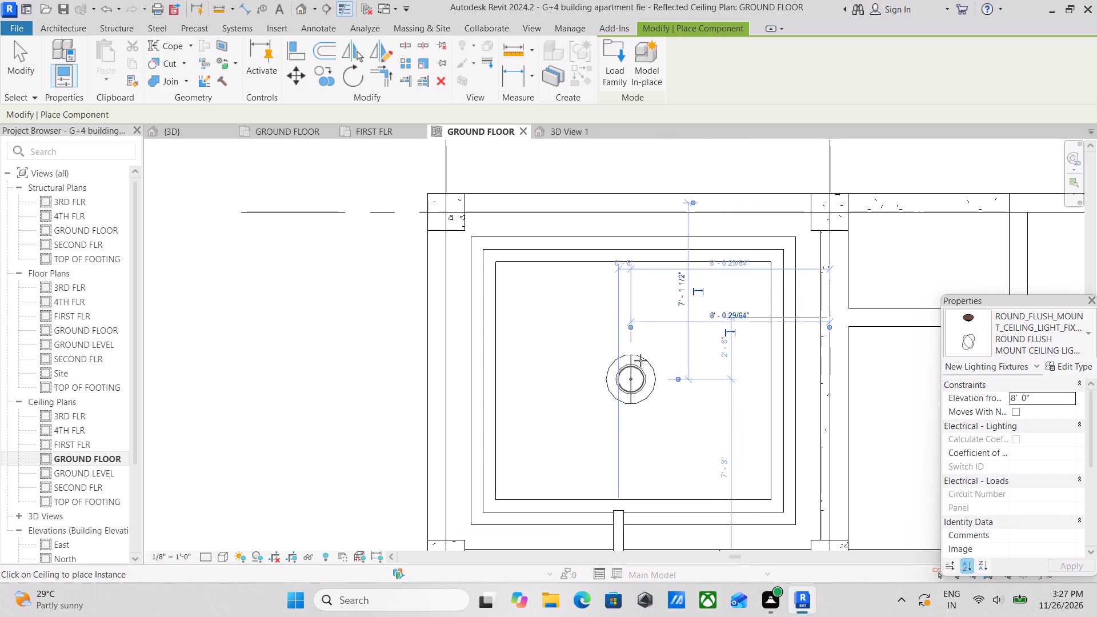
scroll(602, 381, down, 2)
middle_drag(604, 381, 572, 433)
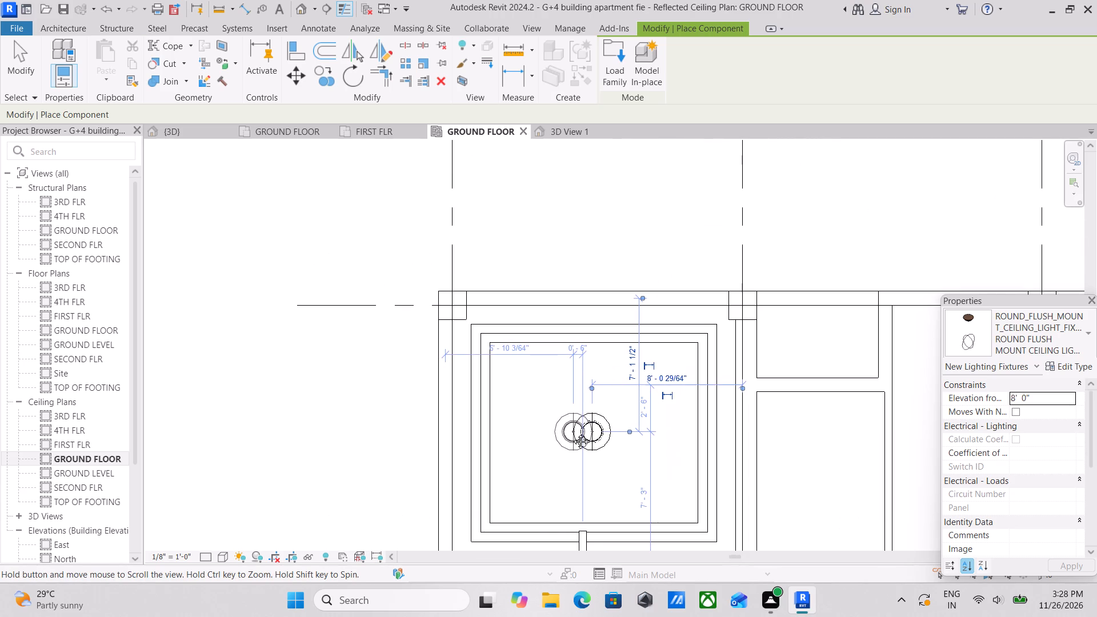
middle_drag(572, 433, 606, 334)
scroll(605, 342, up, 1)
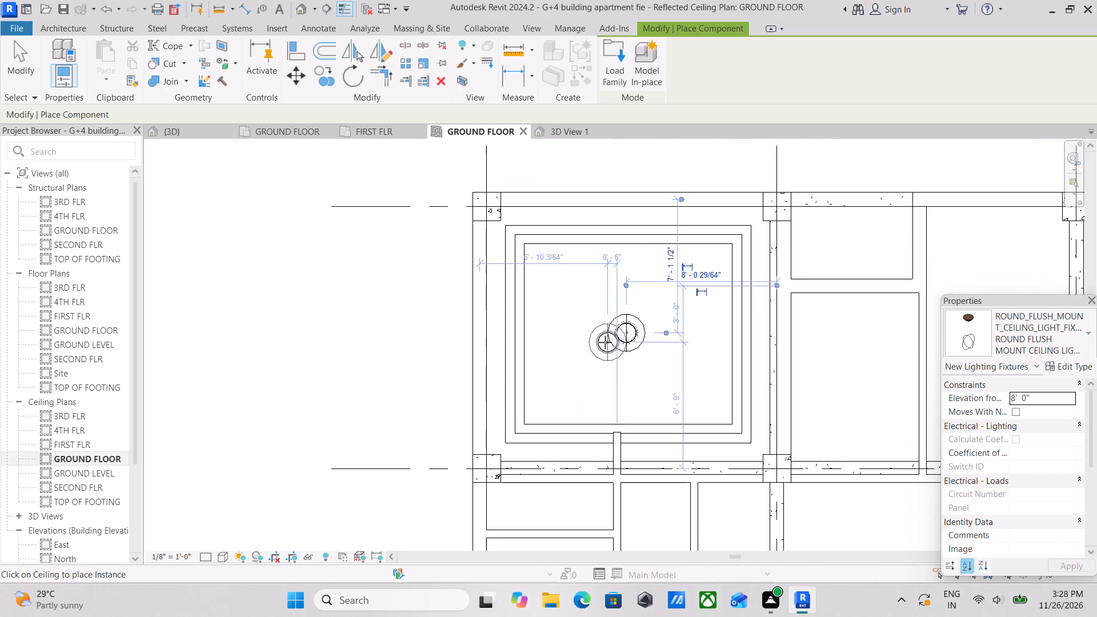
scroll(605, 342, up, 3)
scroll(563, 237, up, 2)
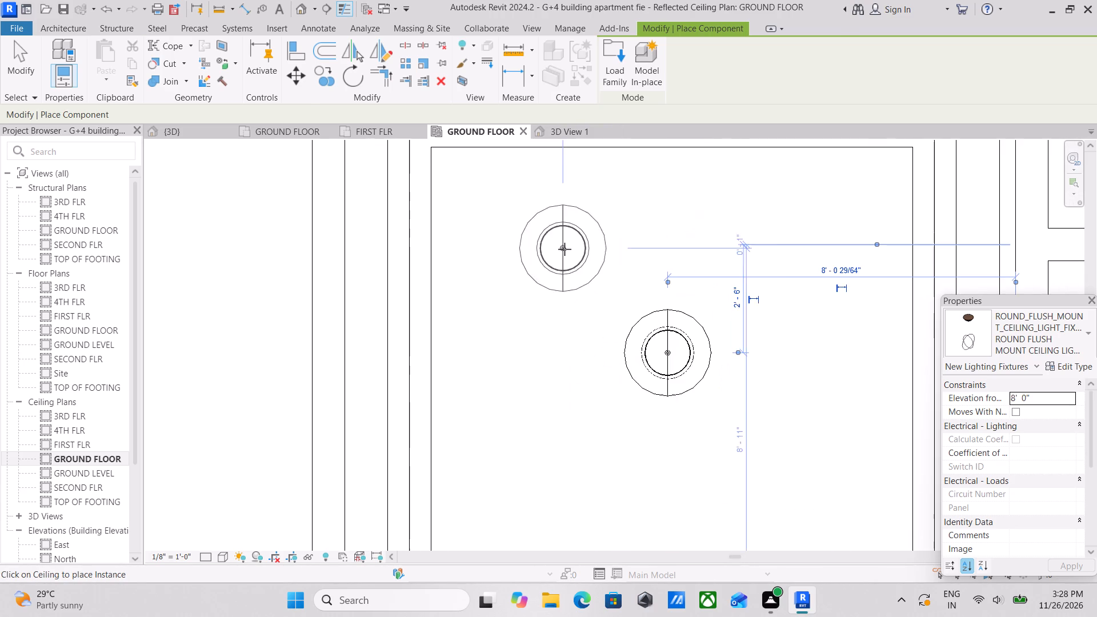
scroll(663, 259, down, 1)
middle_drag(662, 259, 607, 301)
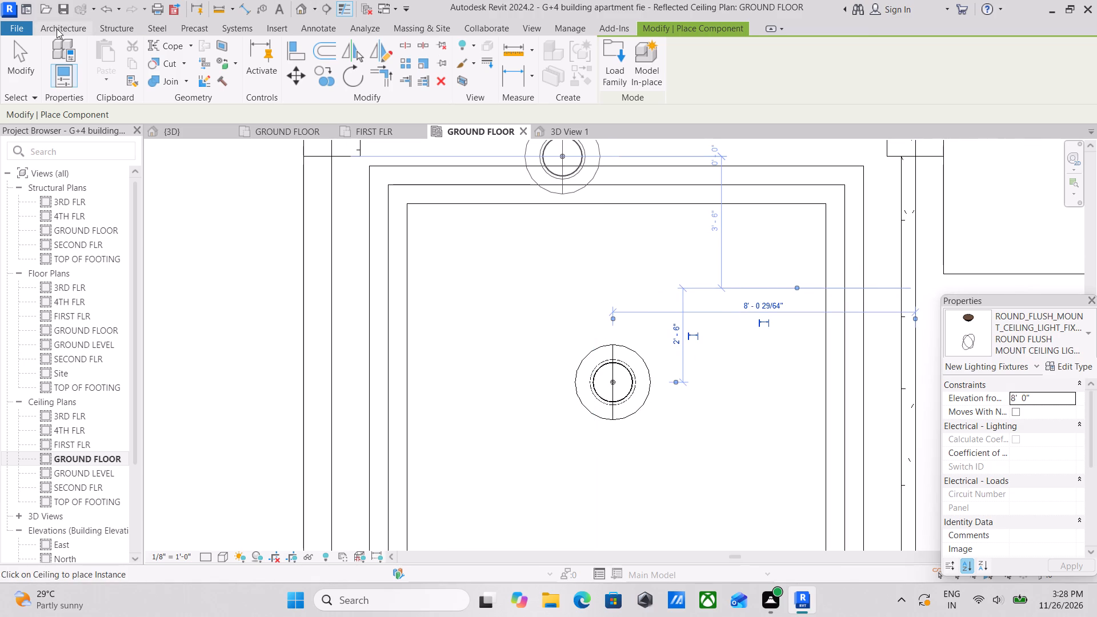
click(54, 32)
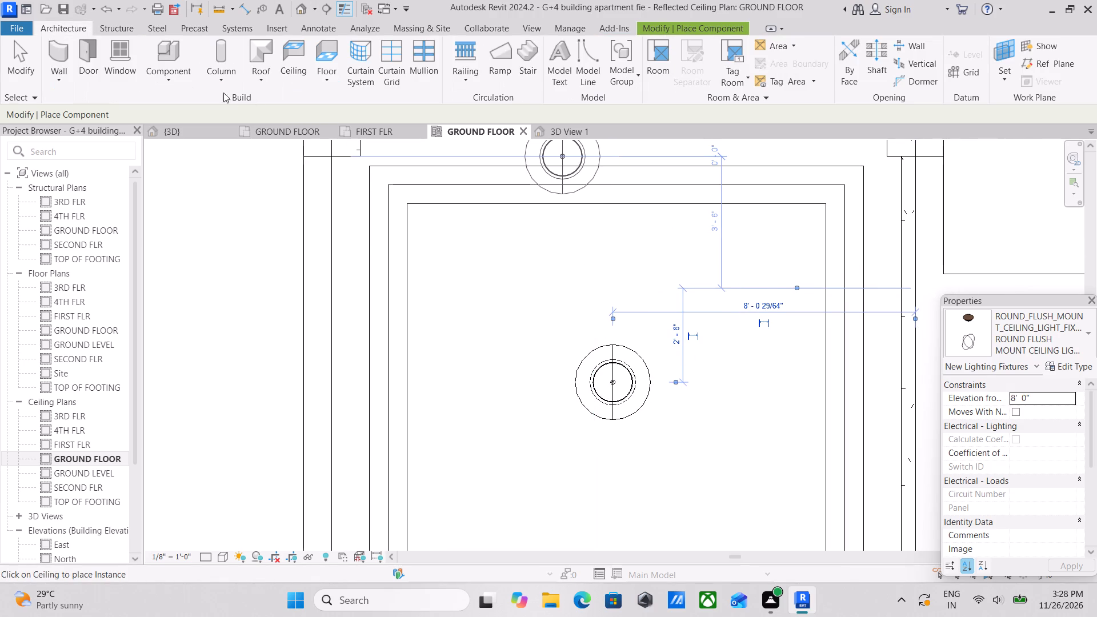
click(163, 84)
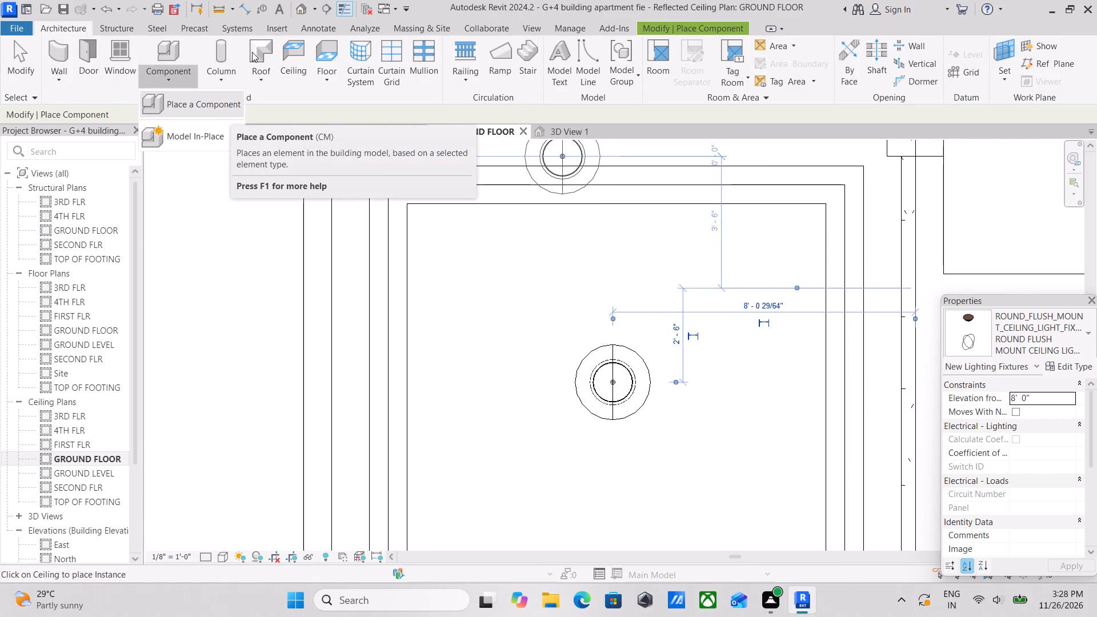
Reopen family loading and preview the chandelier, garden light, exhaust fan and ceiling fan families in the ceiling lights and fans folder.
click(280, 23)
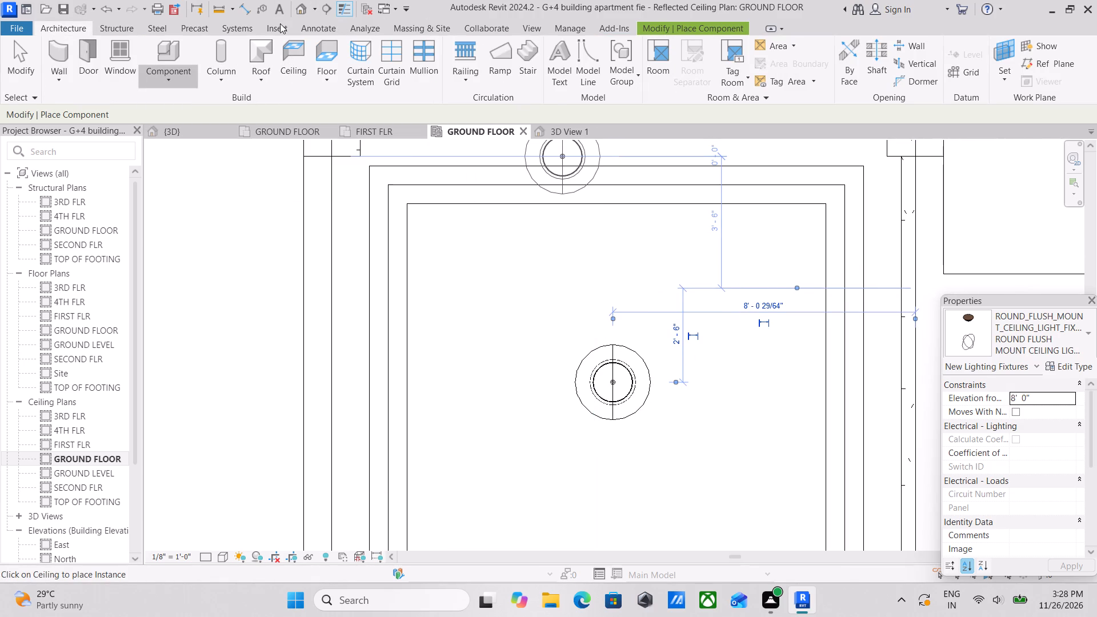
click(575, 54)
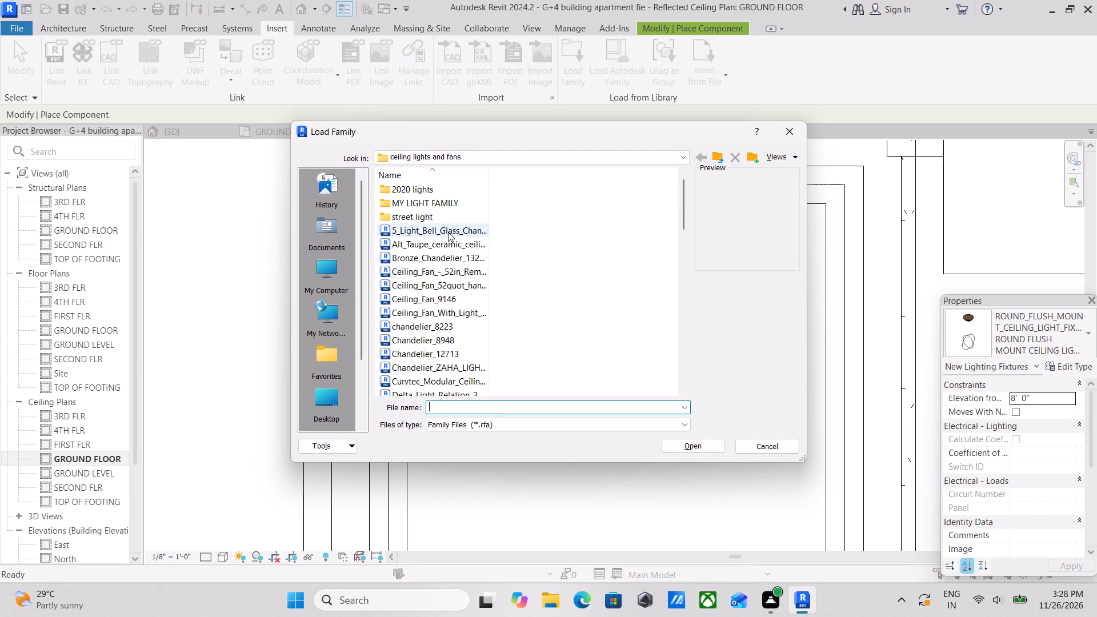
click(448, 232)
scroll(491, 306, down, 4)
click(405, 290)
scroll(422, 306, down, 5)
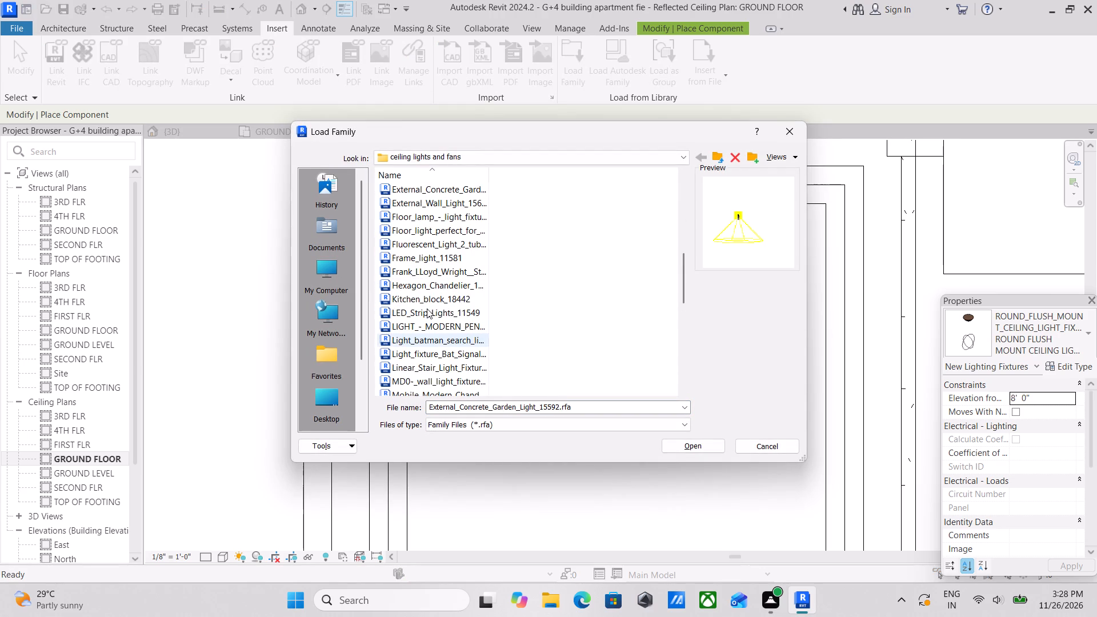
click(450, 305)
scroll(431, 218, up, 3)
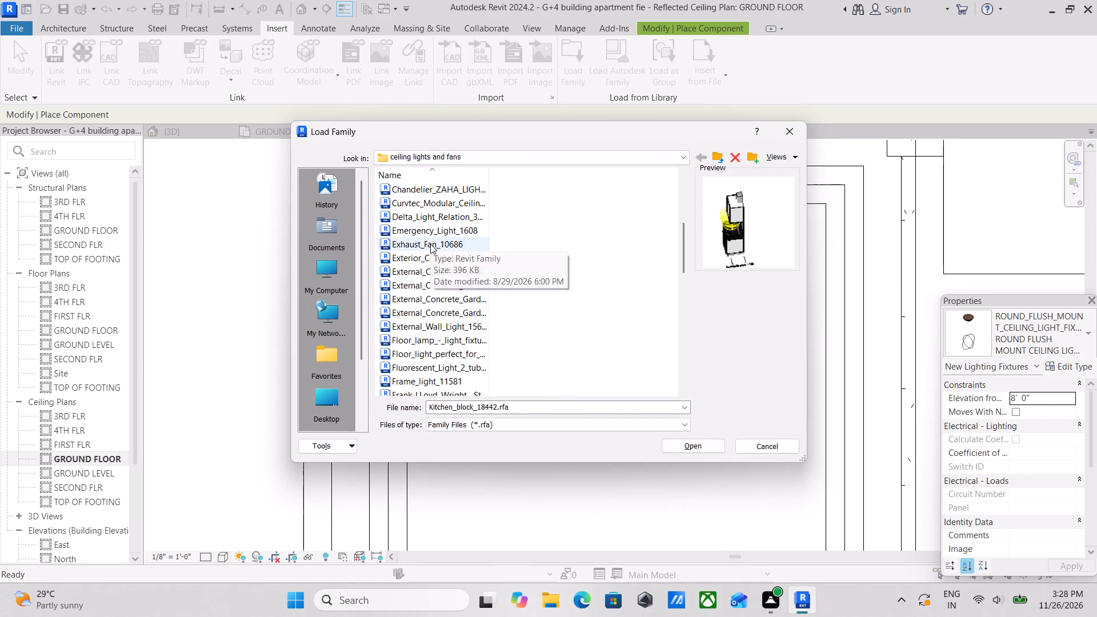
click(430, 244)
scroll(430, 244, up, 3)
click(429, 262)
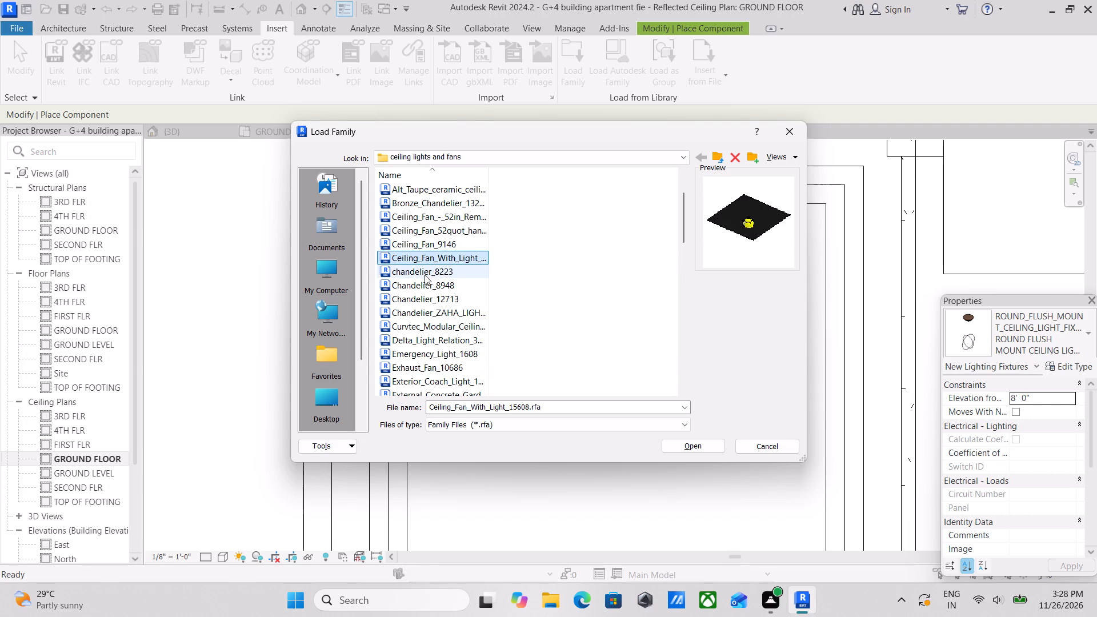
click(425, 275)
click(441, 298)
scroll(441, 298, down, 4)
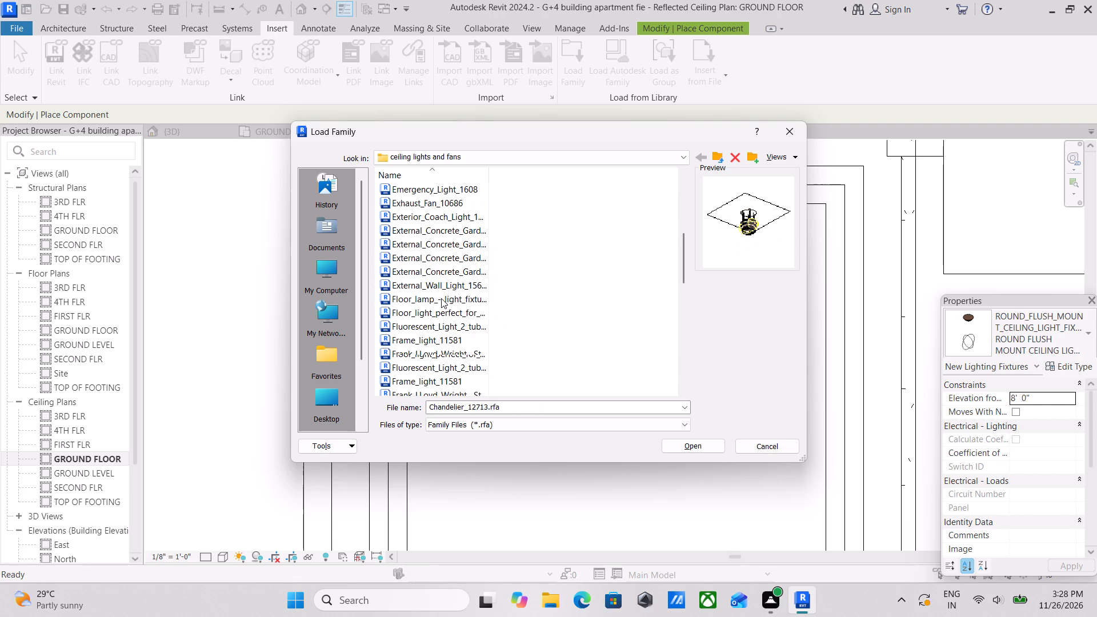
Preview further families in the folder, from the floor lamp and modern ceiling fan to the wall, tube, track, street and stadium lights.
click(441, 298)
scroll(445, 314, down, 4)
click(440, 336)
scroll(440, 336, down, 6)
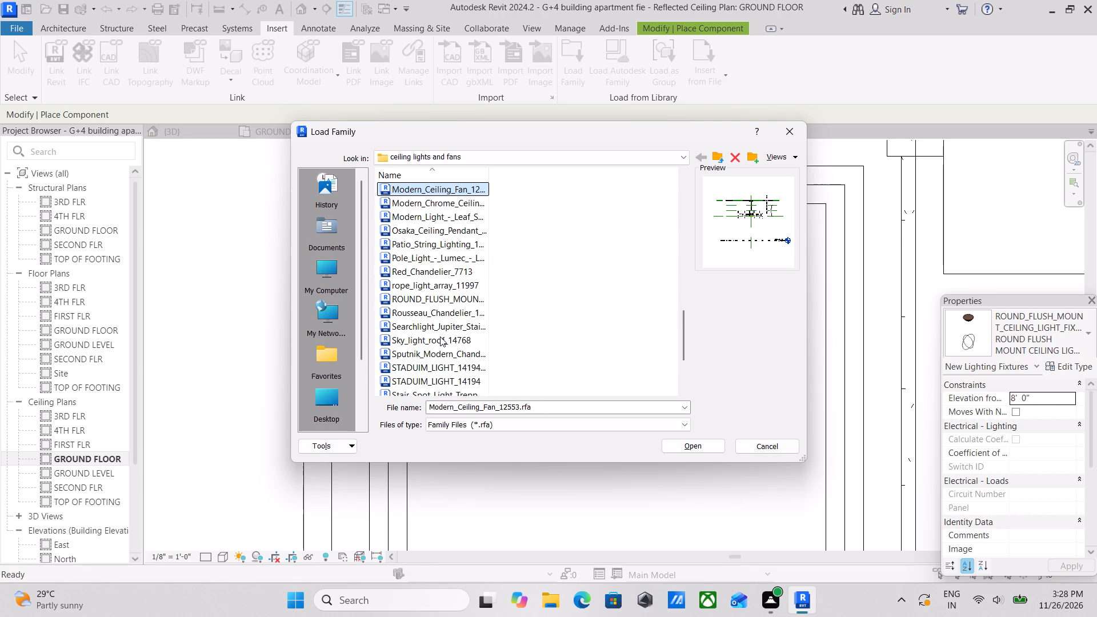
scroll(440, 336, down, 9)
click(419, 379)
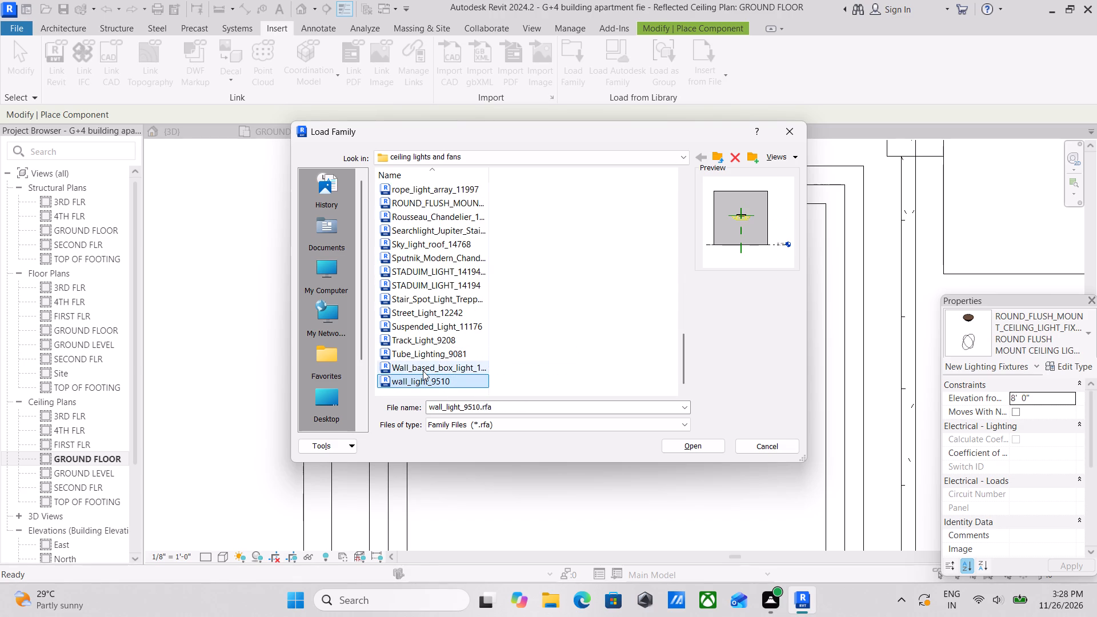
click(423, 371)
click(443, 352)
click(446, 339)
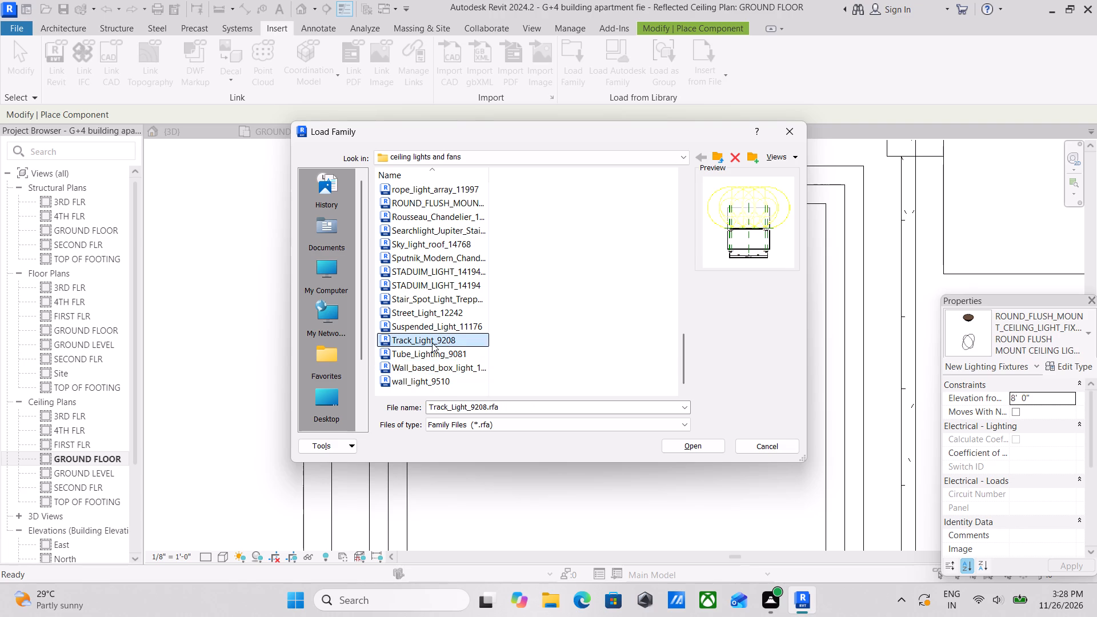
click(423, 308)
click(423, 322)
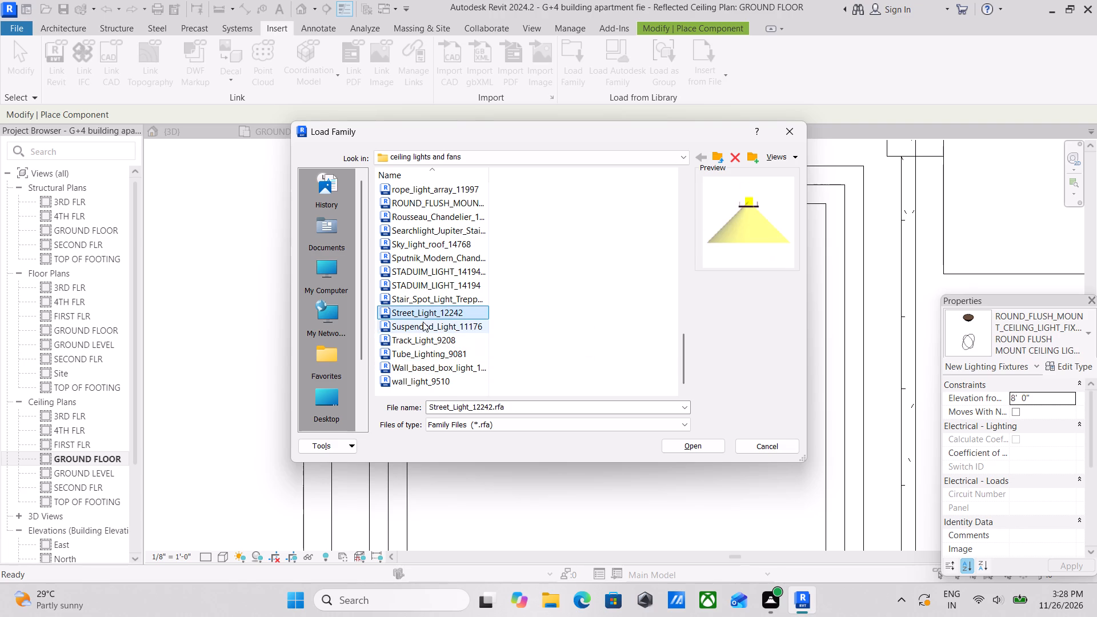
click(437, 285)
Compare the Sputnik chandelier, Searchlight Jupiter and skylight families, load Sky_light_roof_14768, and leave its placement without placing one.
scroll(437, 285, up, 1)
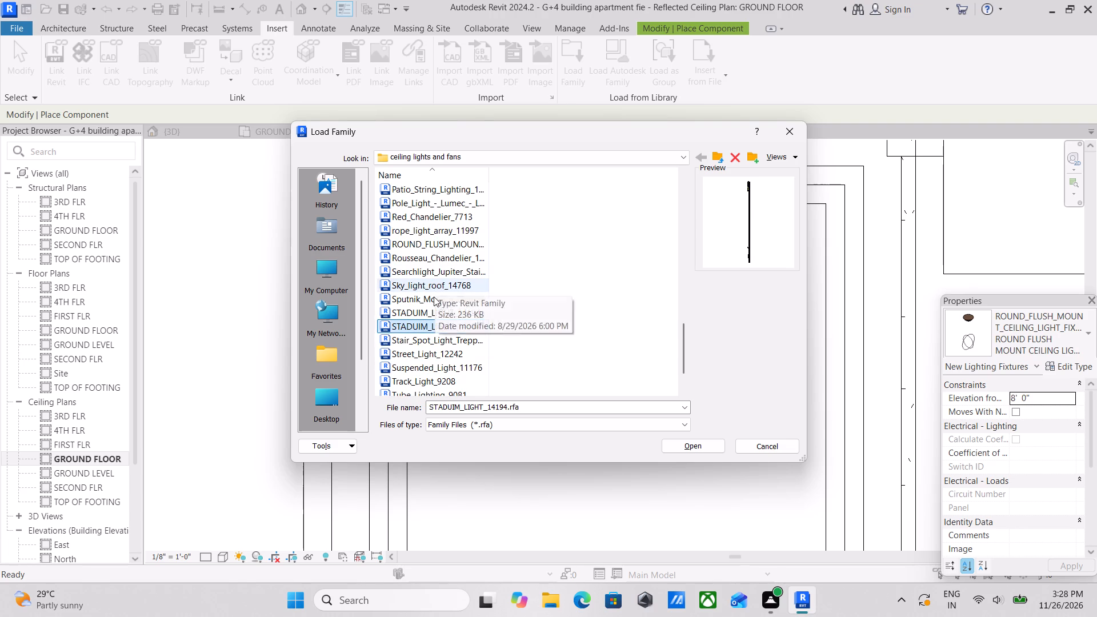
click(434, 297)
click(434, 305)
click(430, 281)
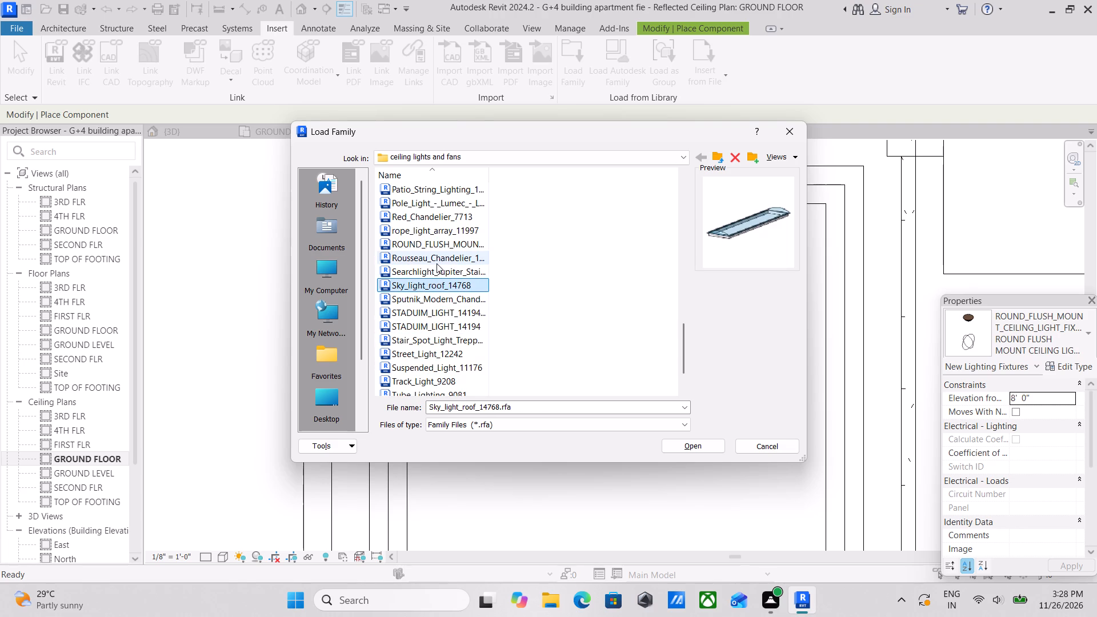
click(427, 273)
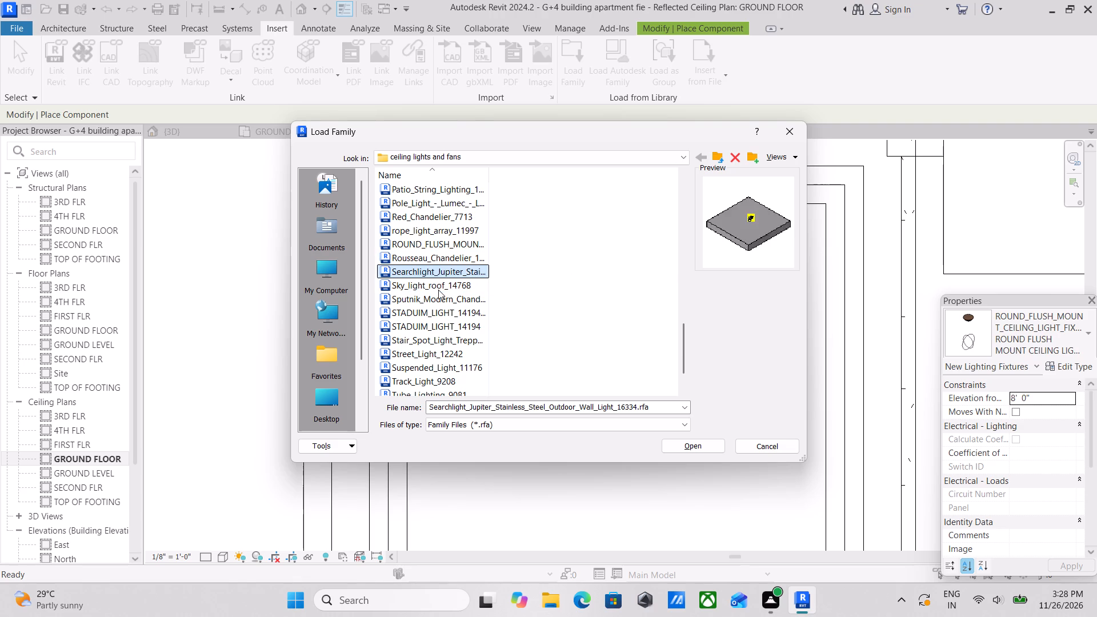
click(438, 291)
click(694, 442)
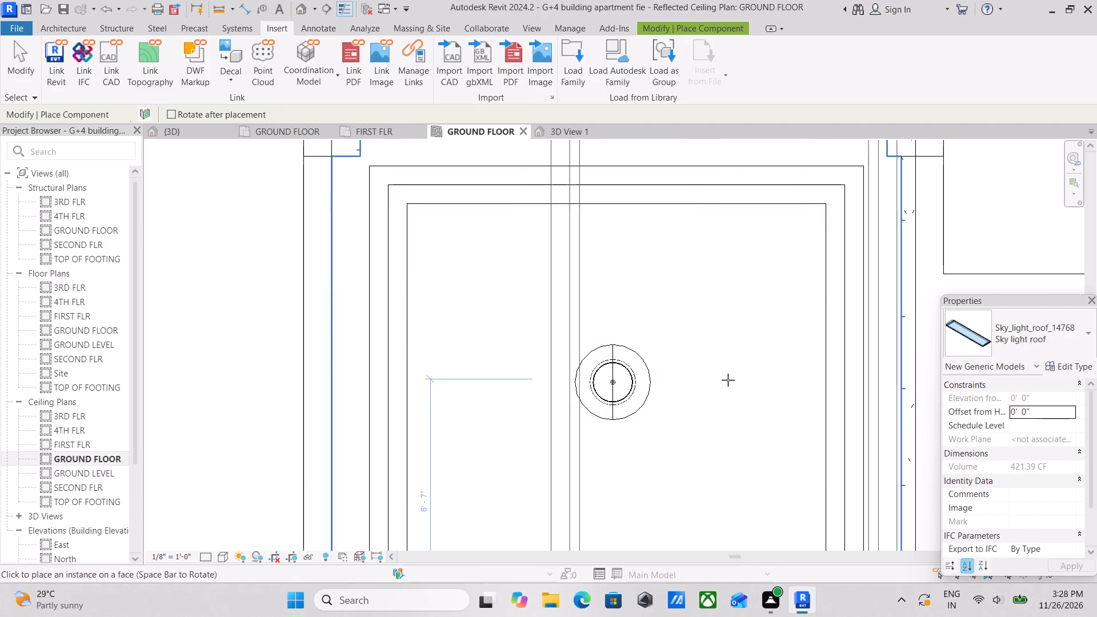
scroll(662, 378, down, 4)
scroll(638, 420, down, 10)
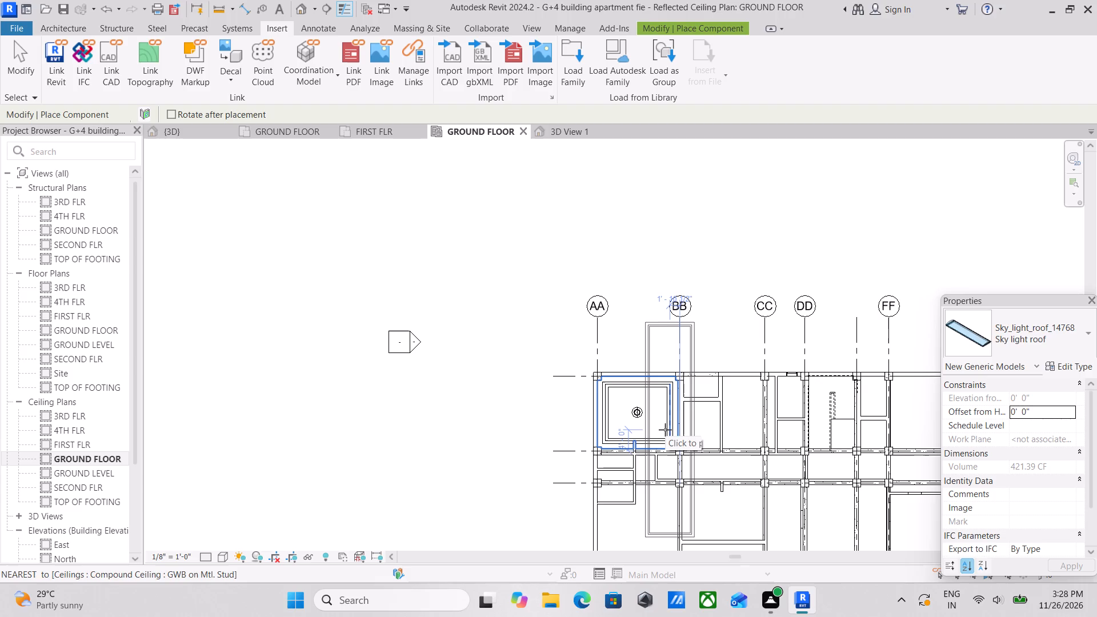
key(Escape)
Reopen family loading and preview the glass chandelier, ceramic ceiling, box, tube, suspended, street, Sputnik and stadium light families.
scroll(660, 356, up, 3)
scroll(616, 434, up, 2)
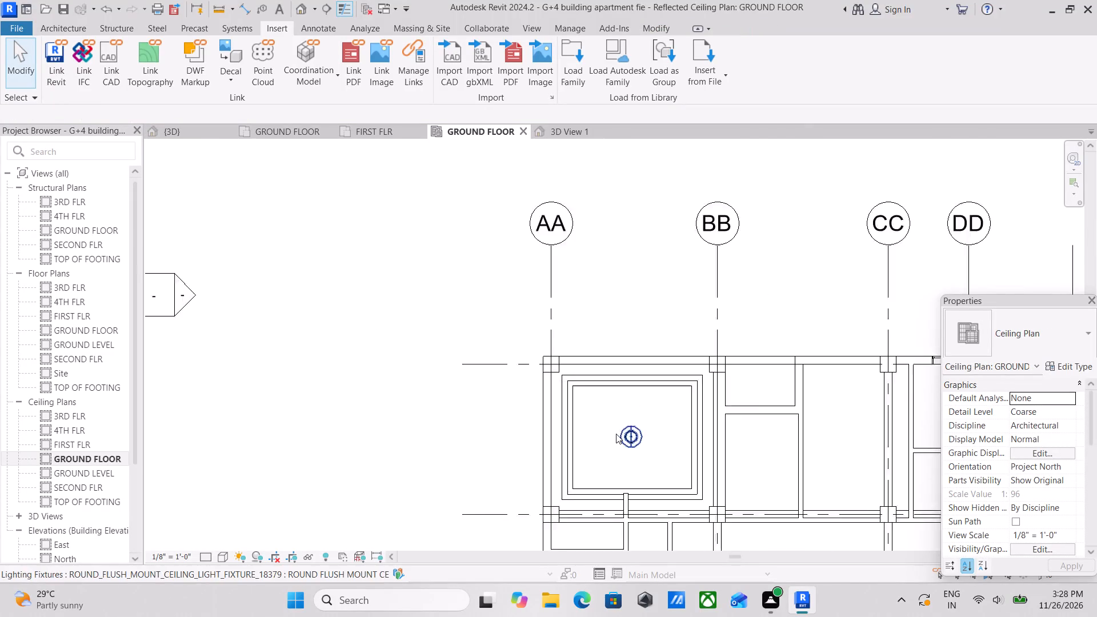
scroll(616, 434, up, 2)
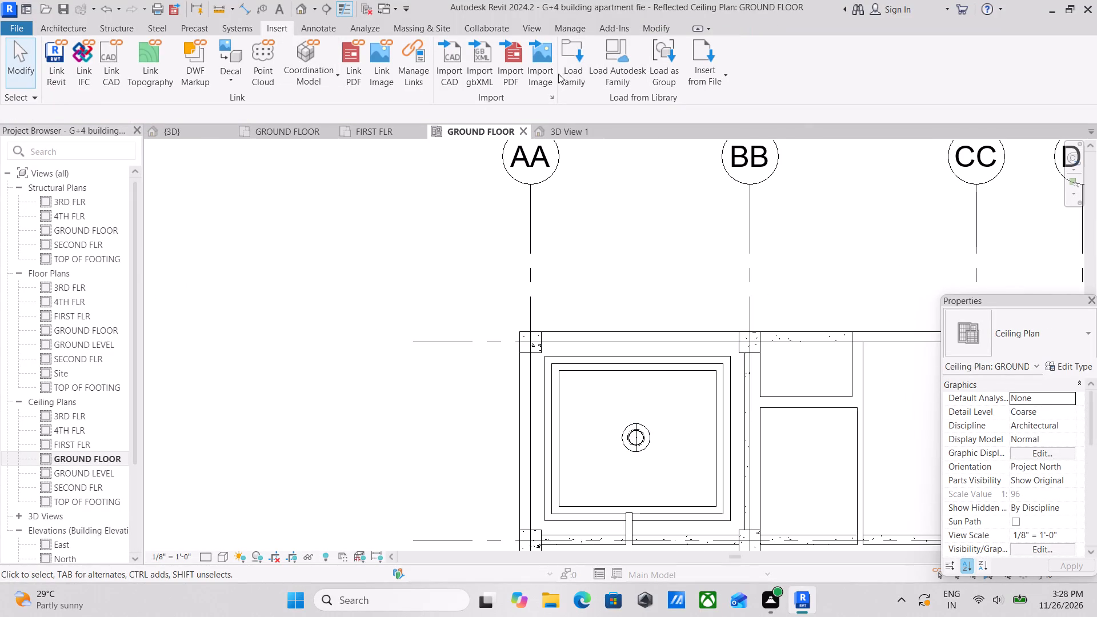
click(574, 68)
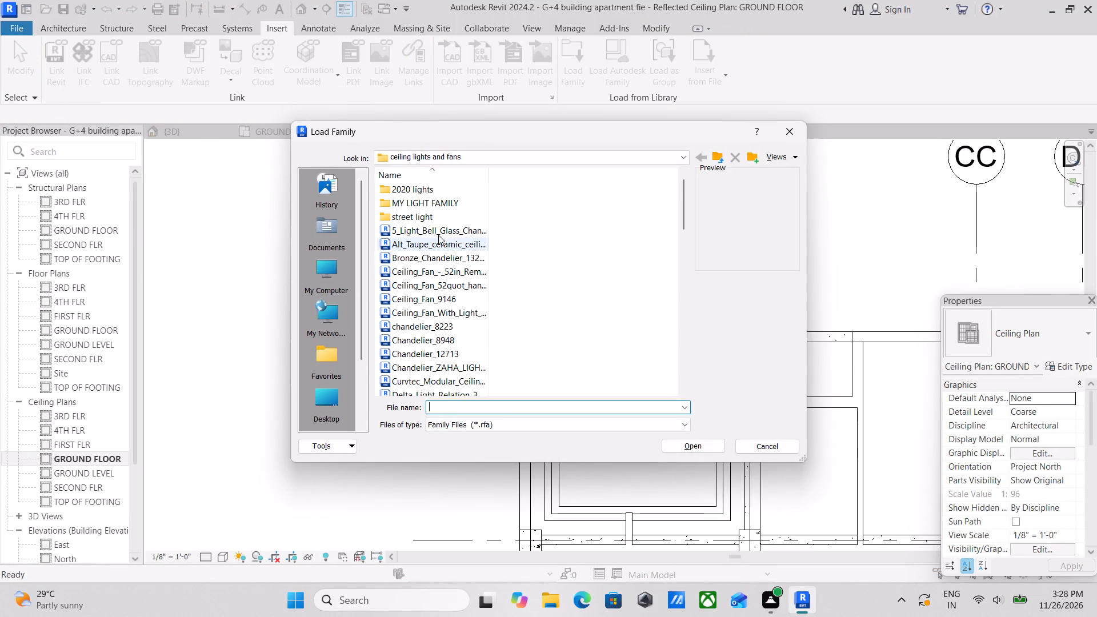
click(434, 227)
click(440, 243)
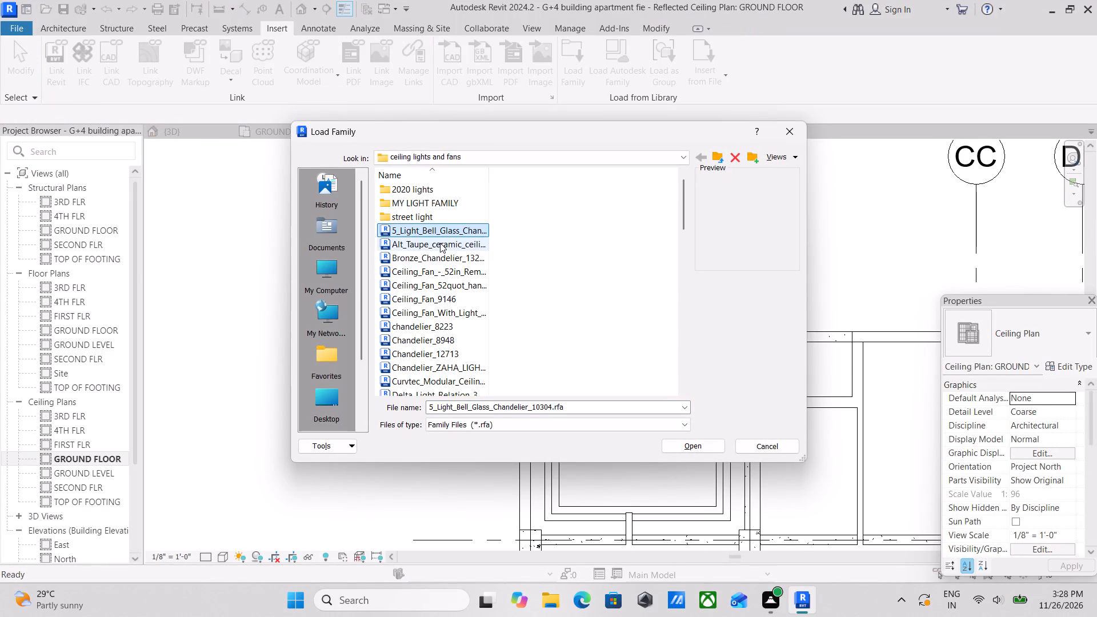
scroll(771, 206, down, 2)
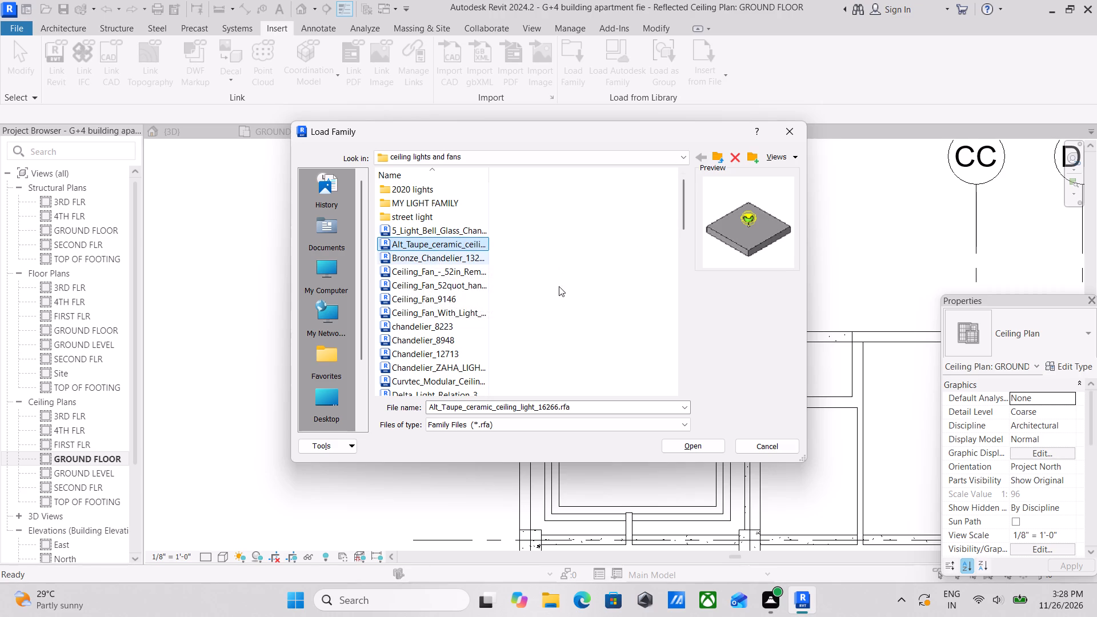
scroll(461, 299, down, 11)
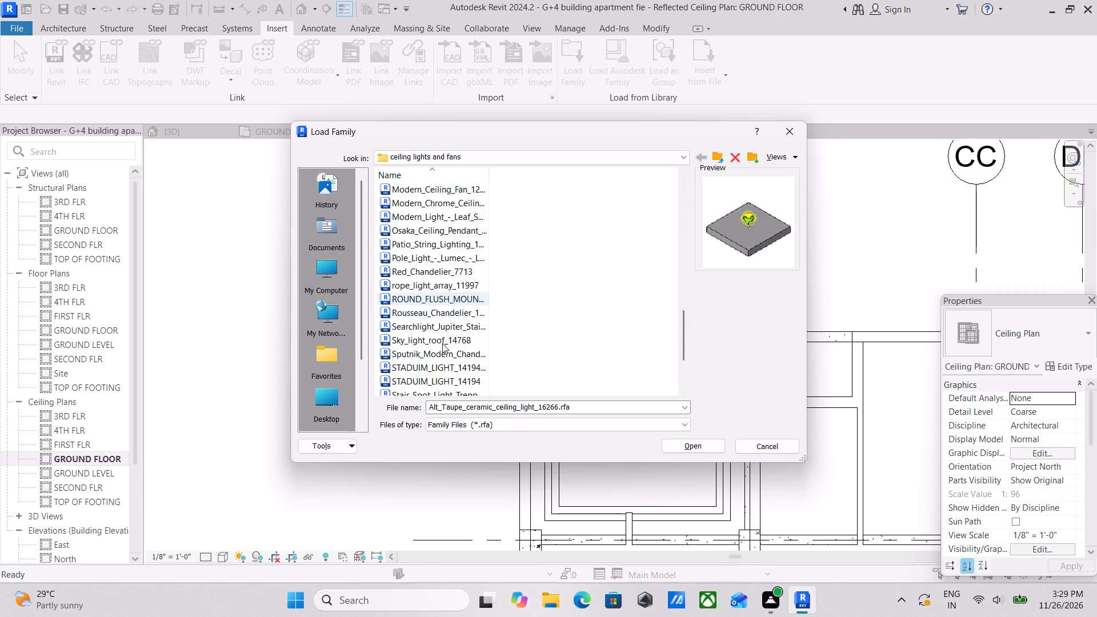
scroll(442, 343, down, 10)
click(434, 367)
scroll(434, 367, down, 2)
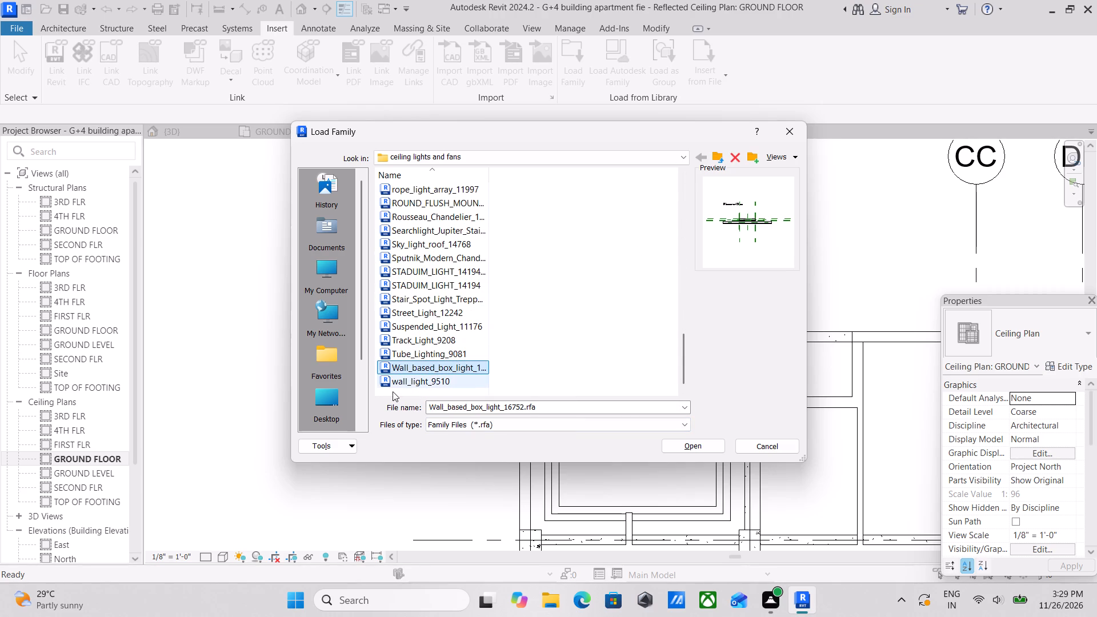
click(392, 381)
click(431, 347)
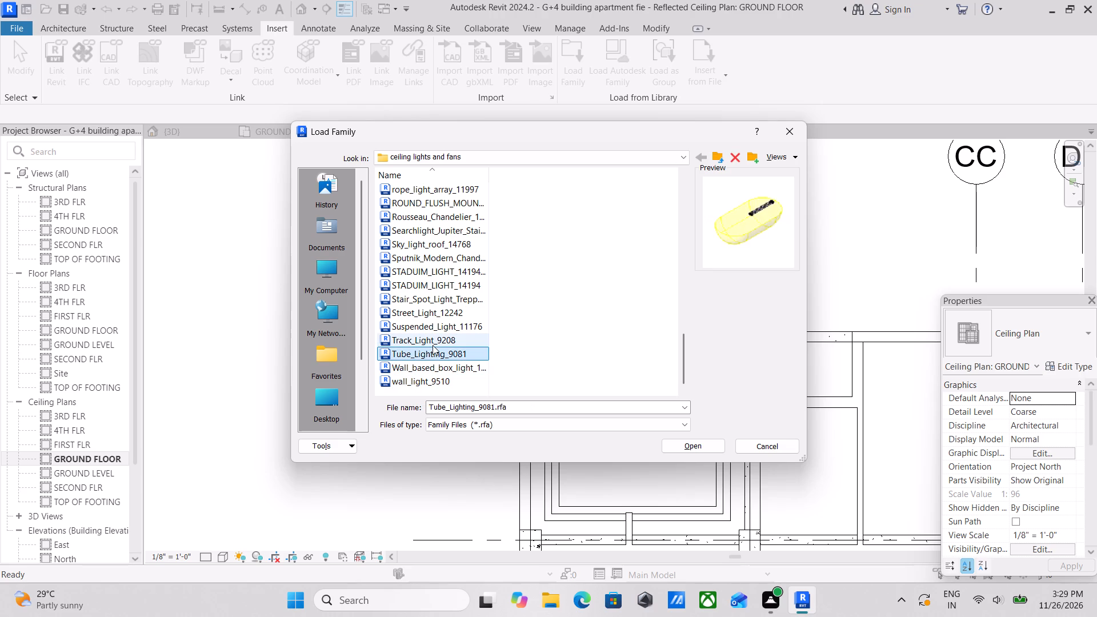
click(433, 345)
click(436, 330)
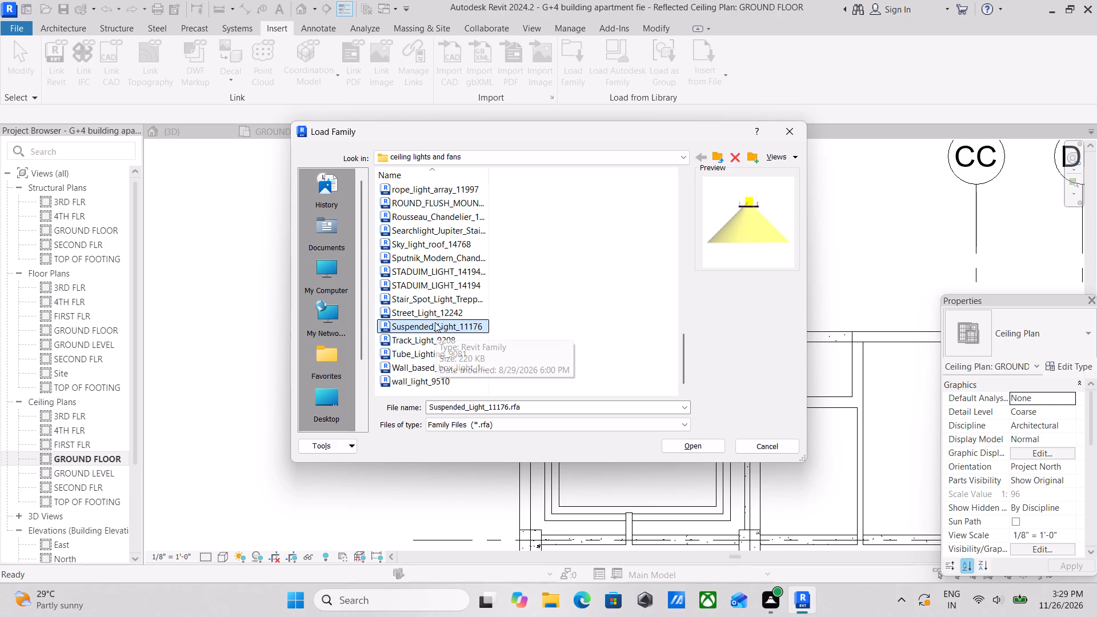
click(435, 314)
click(433, 331)
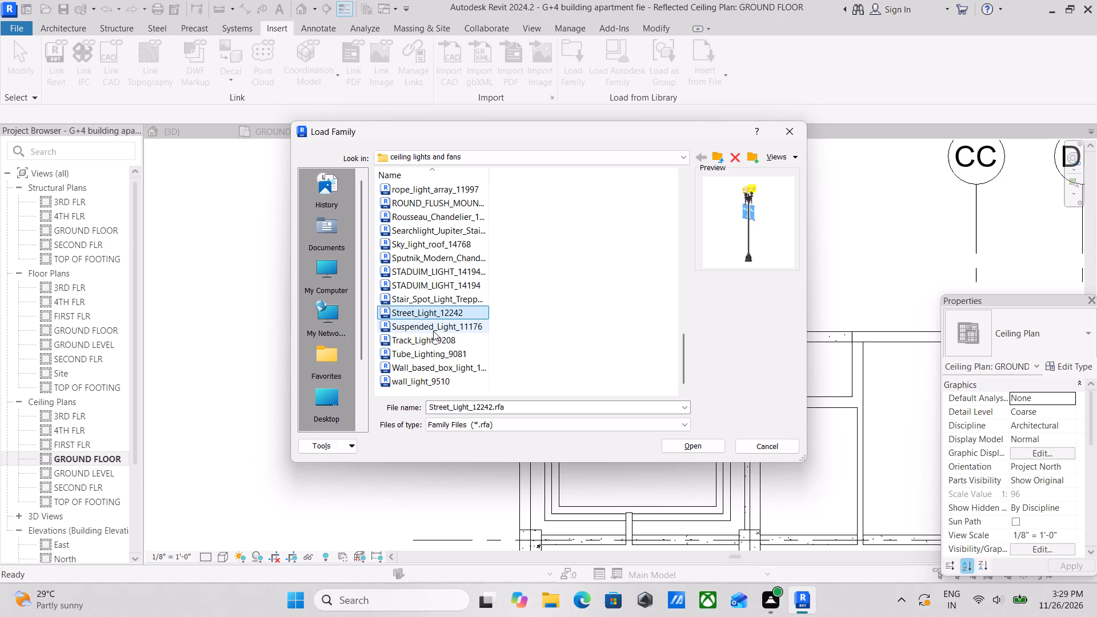
click(430, 257)
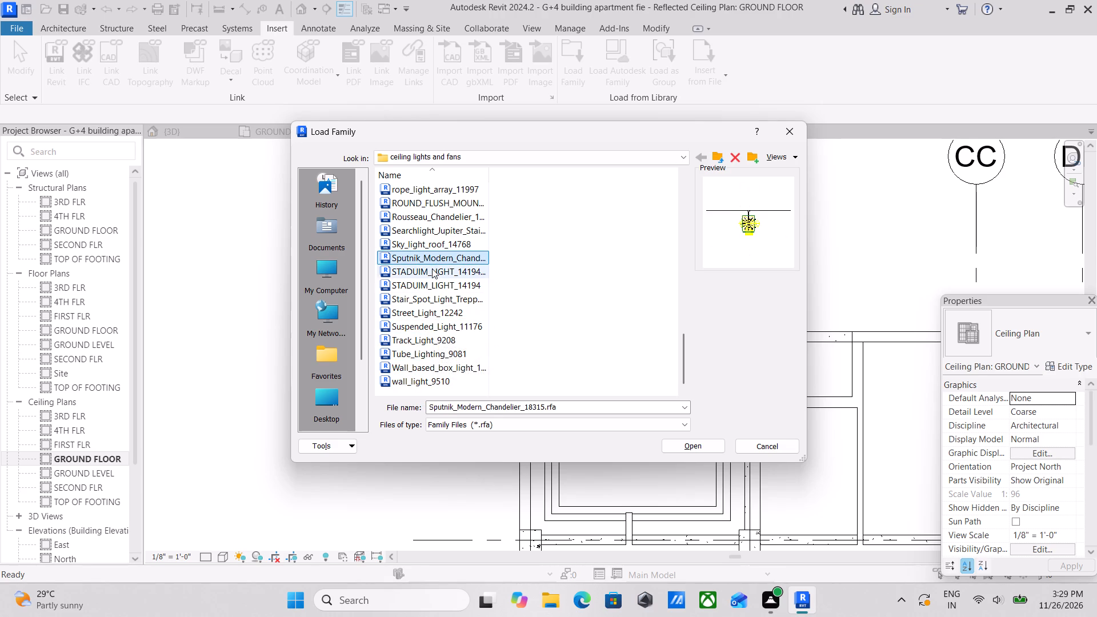
click(432, 269)
Preview further families in the folder, including the red chandelier, patio string lighting, Osaka pendant, modern ceiling fan, Bat Signal and modern pendant.
scroll(438, 222, up, 2)
click(423, 274)
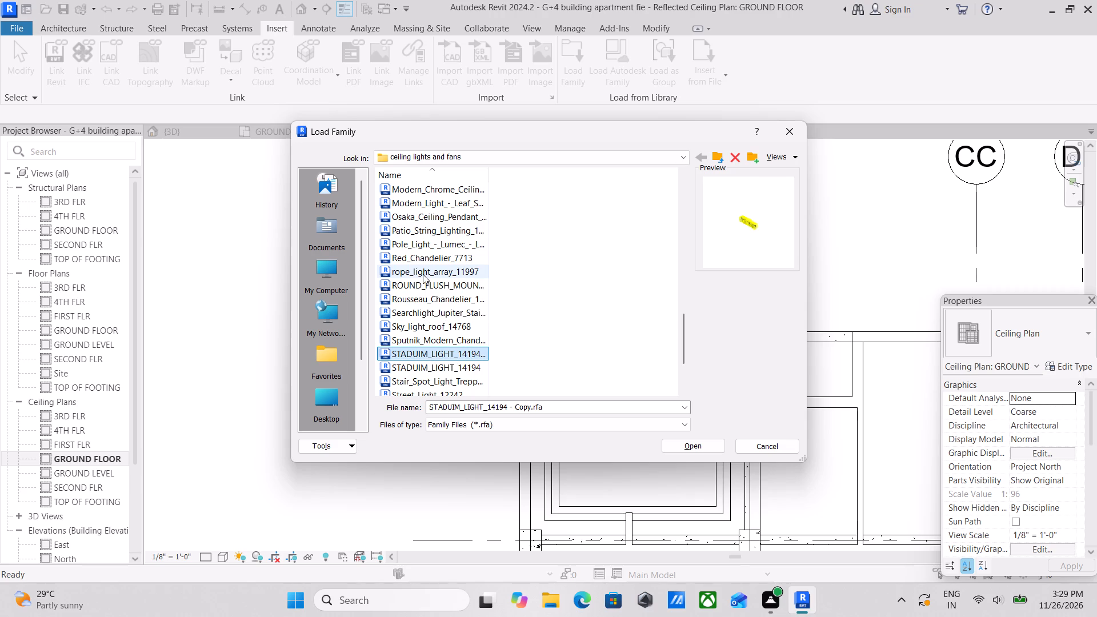
click(425, 250)
click(426, 258)
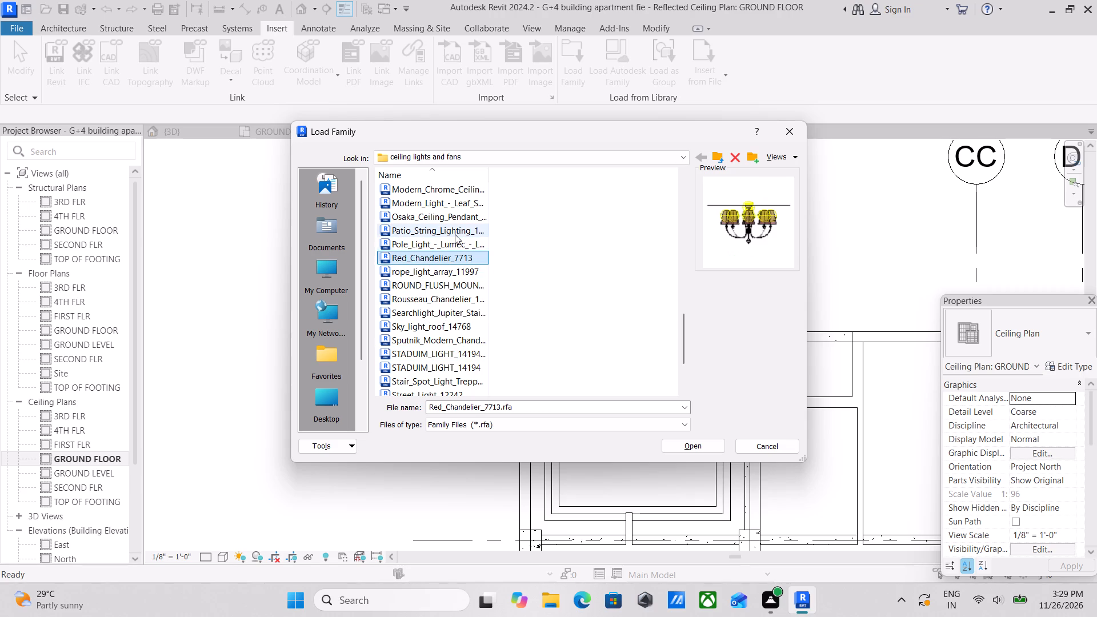
click(455, 234)
click(455, 224)
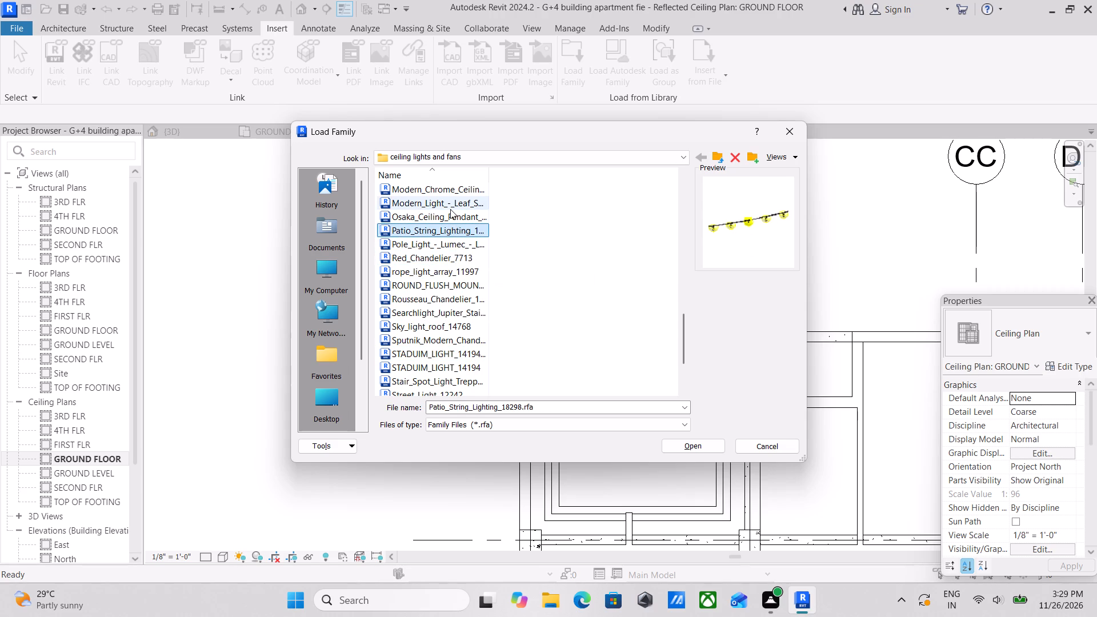
click(450, 209)
click(447, 219)
scroll(447, 207, up, 1)
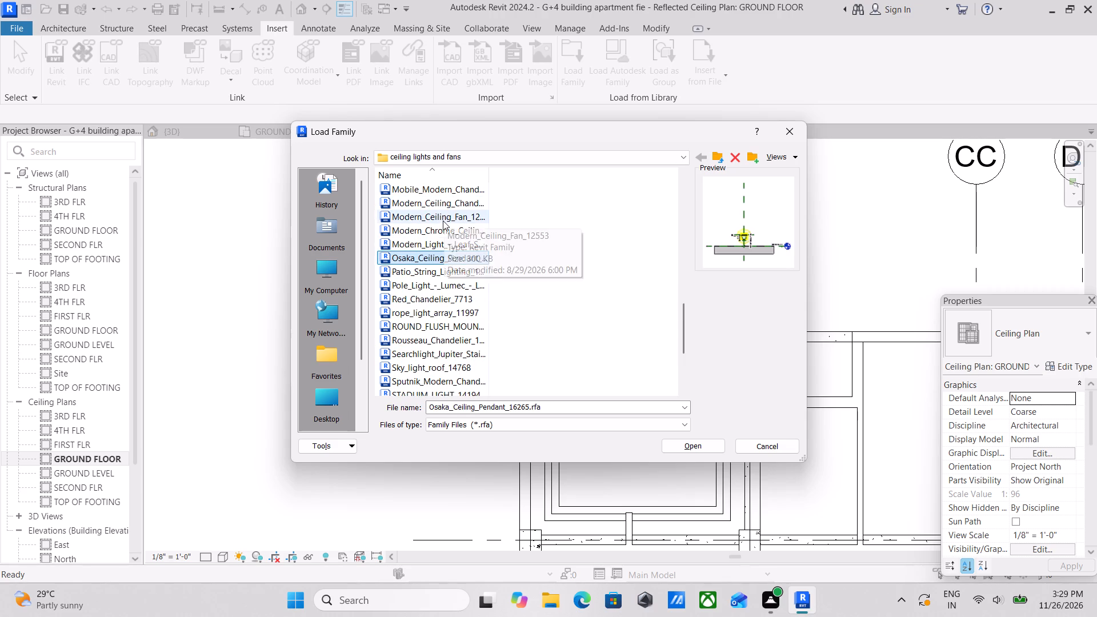
click(442, 228)
click(445, 213)
scroll(448, 209, up, 2)
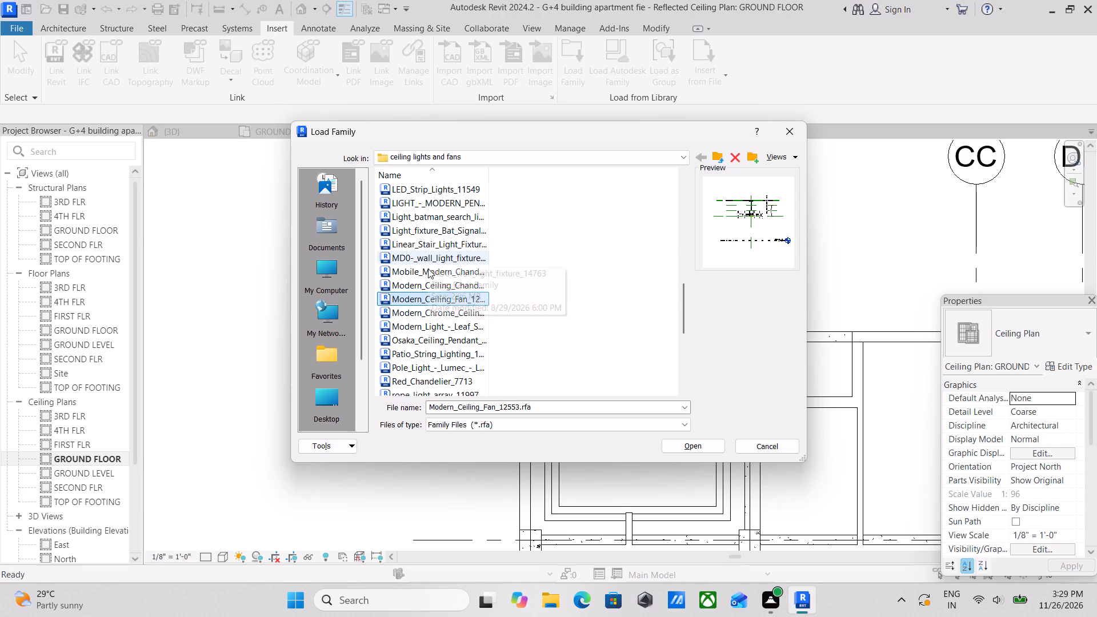
click(428, 269)
click(428, 287)
click(428, 234)
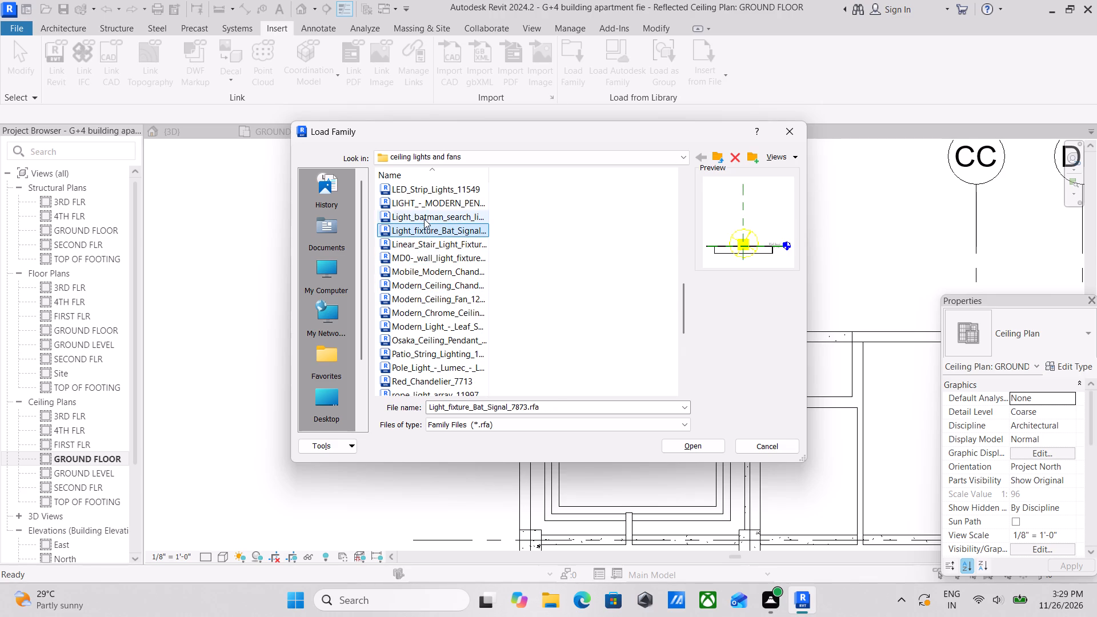
click(423, 217)
click(425, 207)
scroll(425, 207, up, 2)
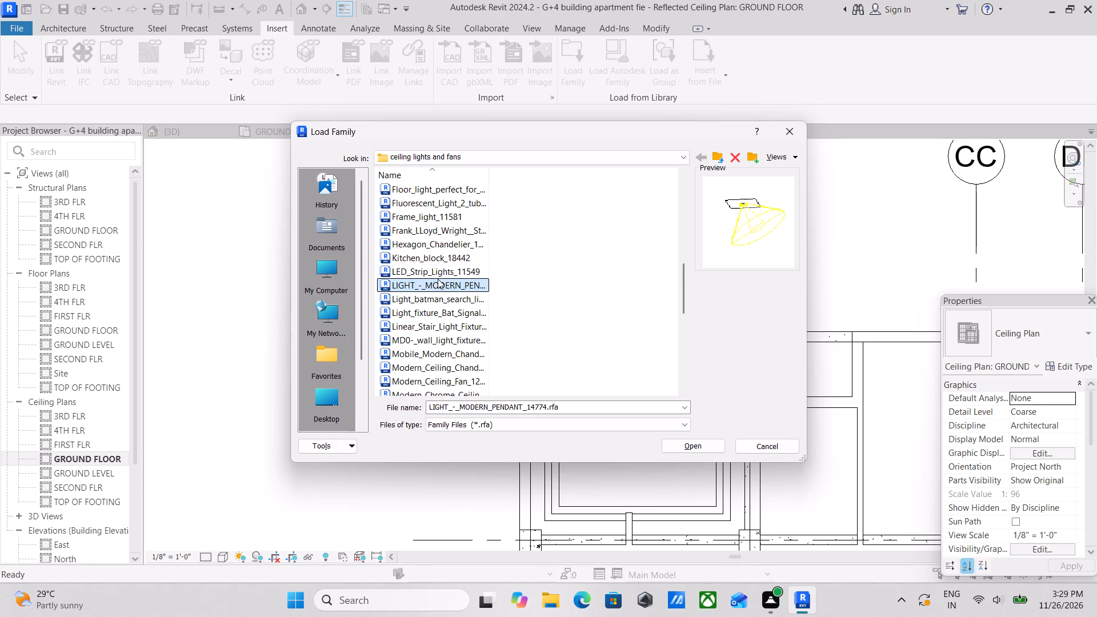
Check the LED strip lights family against the modern pendant and load LIGHT_-_MODERN_PENDANT_14774.
click(434, 271)
click(435, 283)
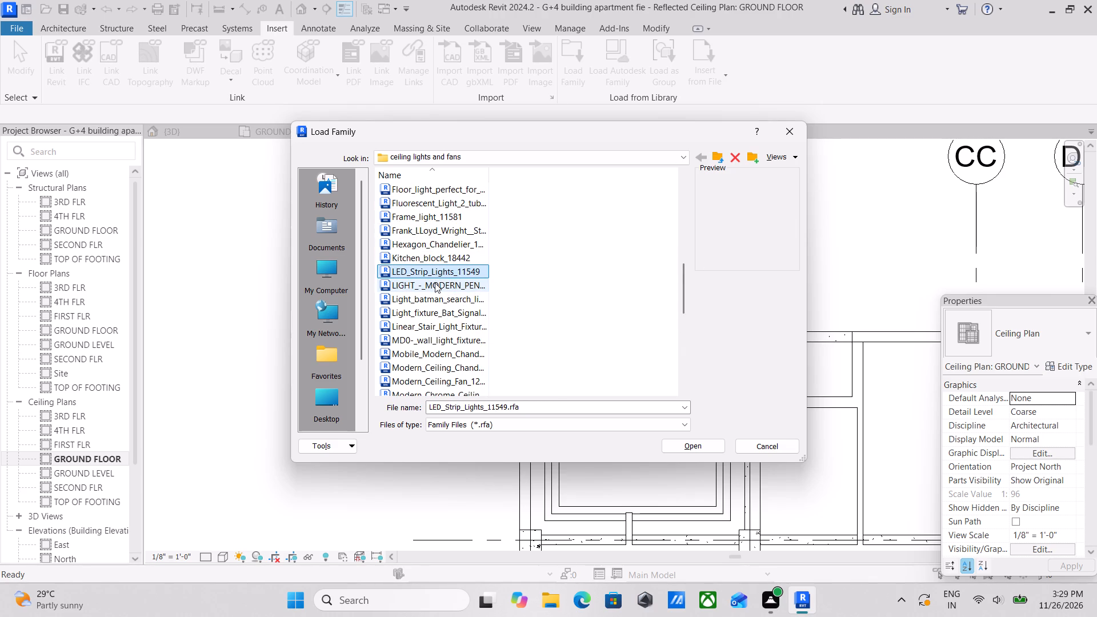
scroll(435, 283, down, 1)
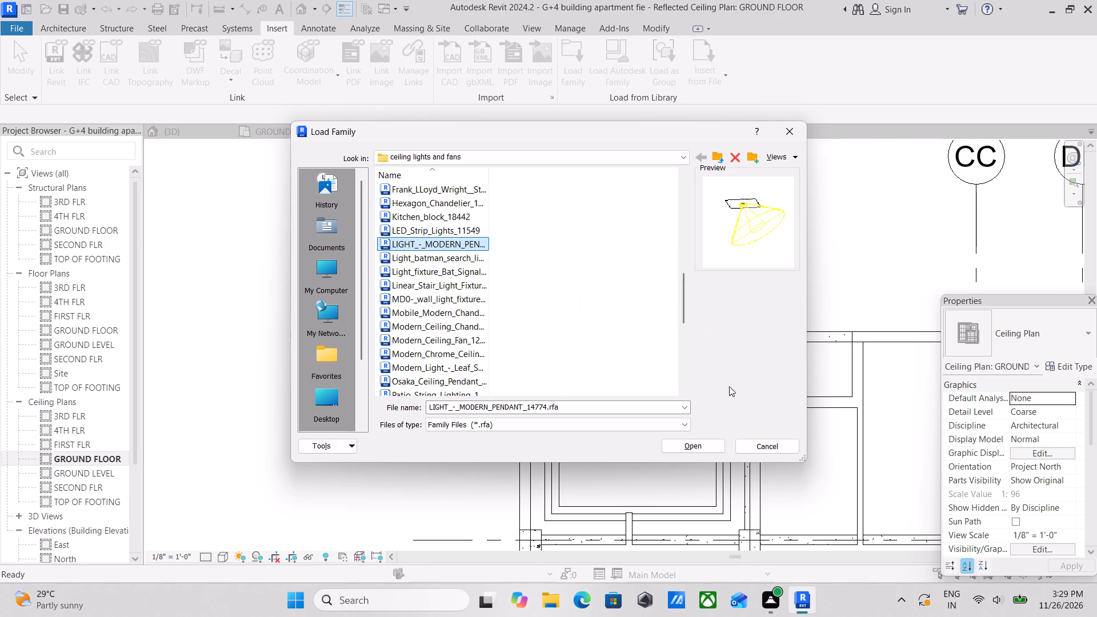
click(695, 446)
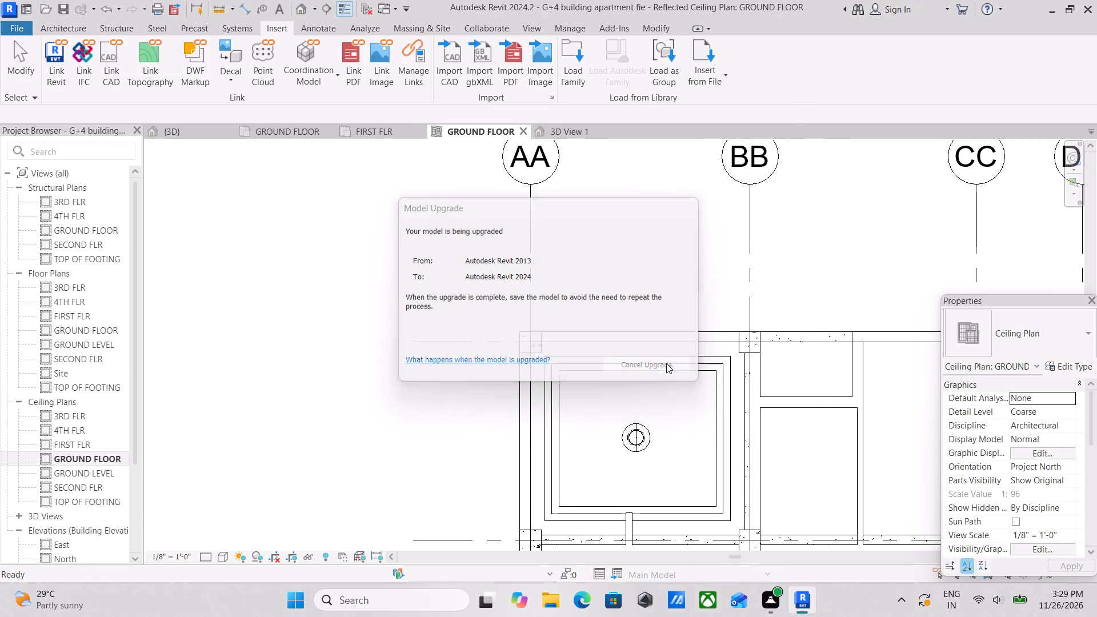
Place one modern pendant Baffle light in the ceiling's upper corner near grid AA, about 13'-0" from the grid BB wall and 3'-2 1/2" from the upper wall.
scroll(640, 422, up, 4)
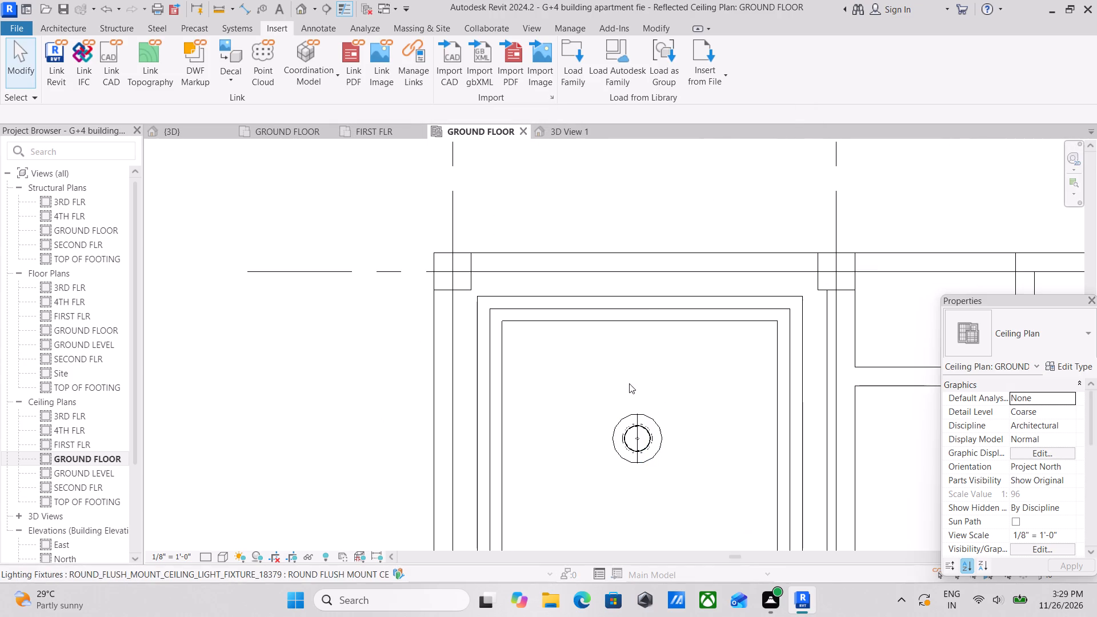
scroll(652, 293, up, 1)
click(67, 22)
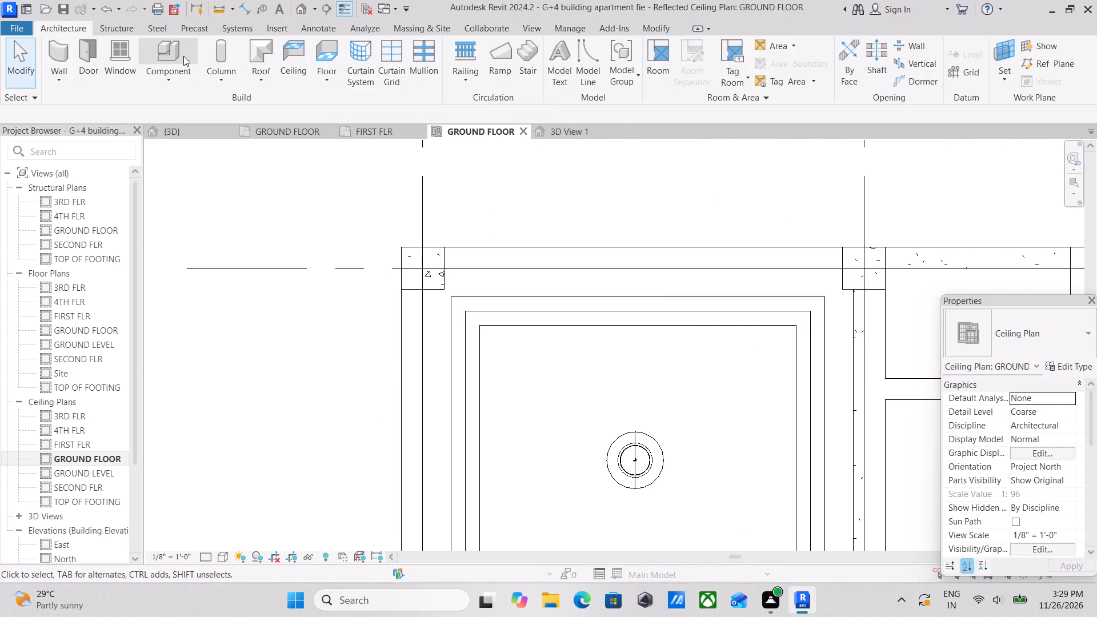
click(170, 74)
click(181, 112)
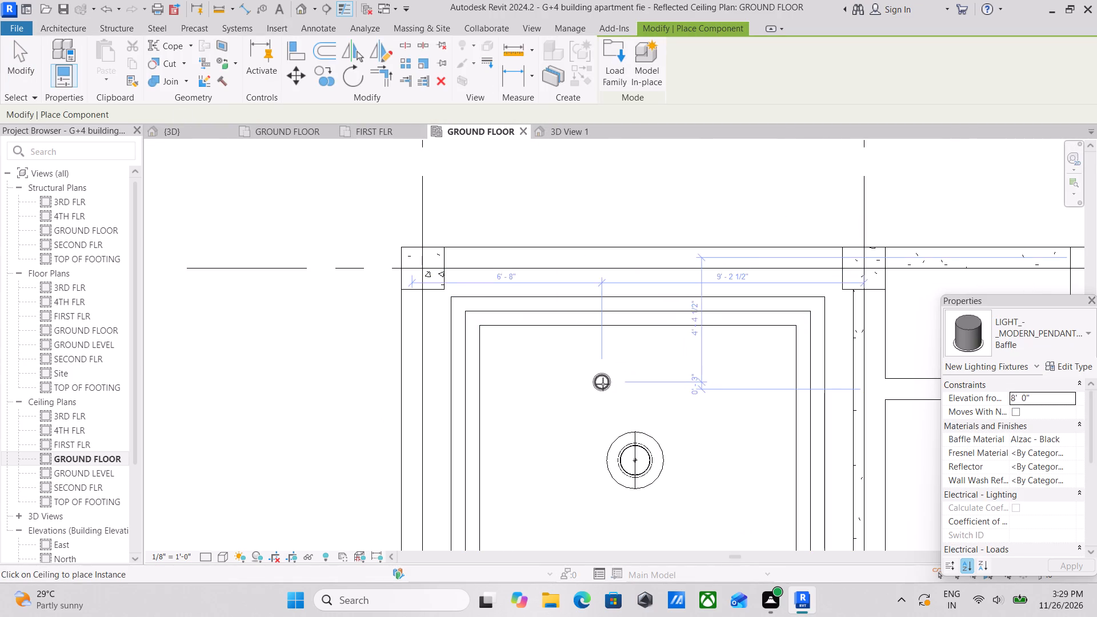
middle_drag(603, 384, 531, 321)
scroll(531, 316, up, 2)
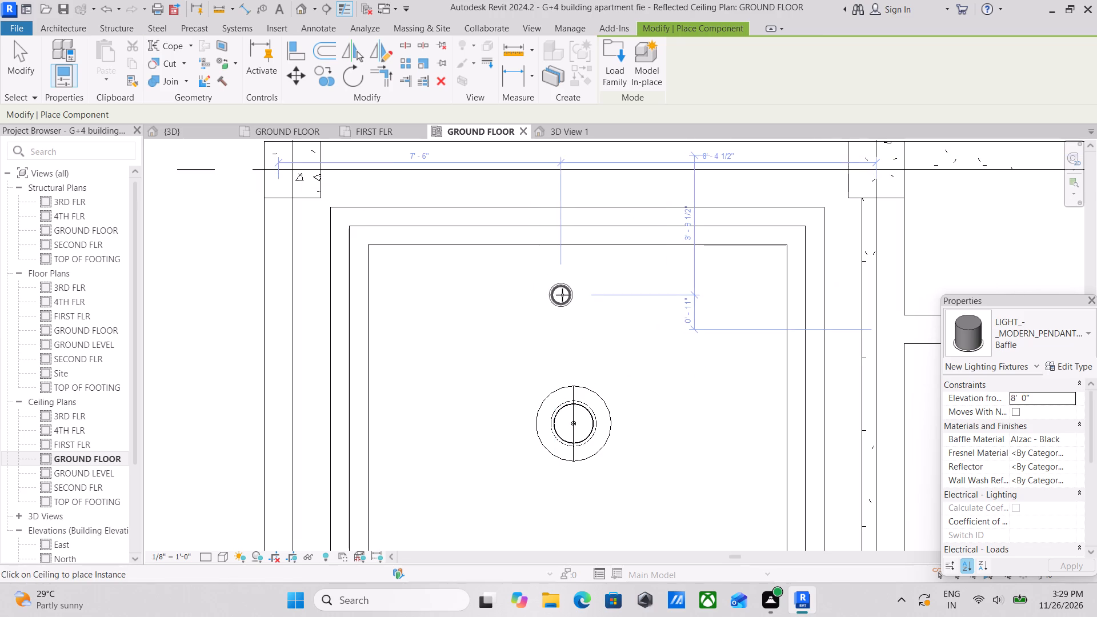
middle_drag(559, 312, 644, 349)
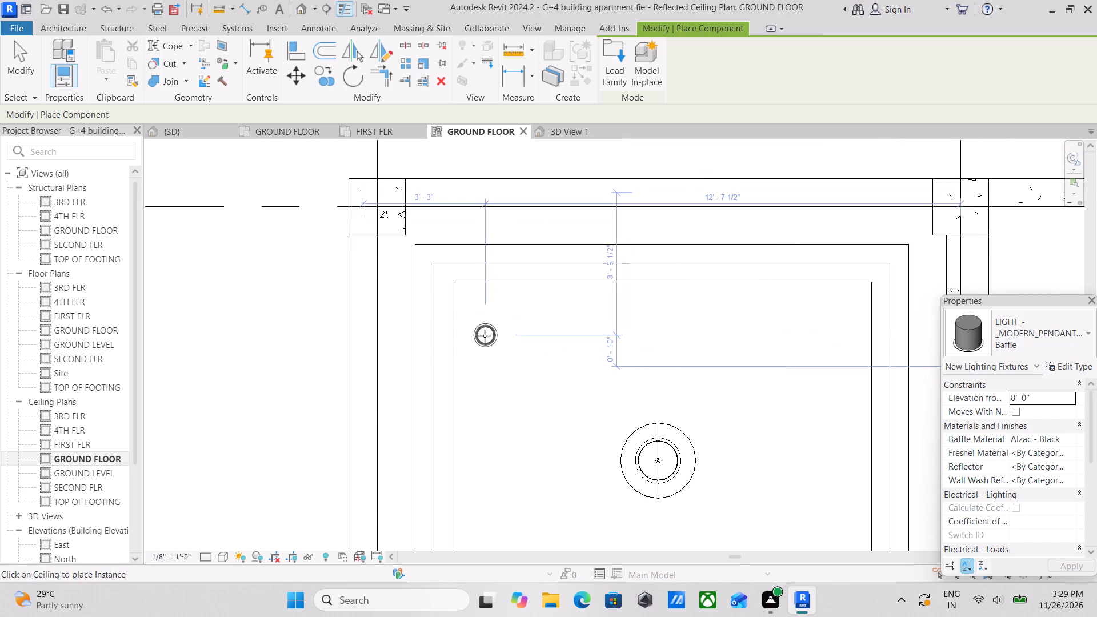
middle_drag(485, 336, 505, 290)
click(505, 266)
middle_drag(650, 319, 546, 312)
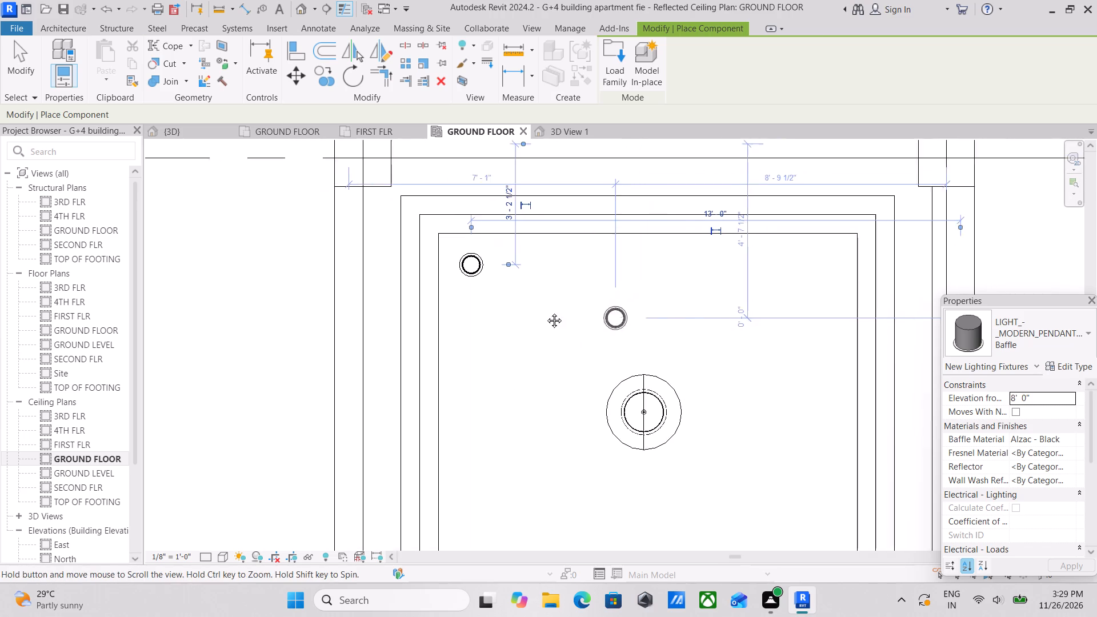
middle_drag(546, 312, 518, 312)
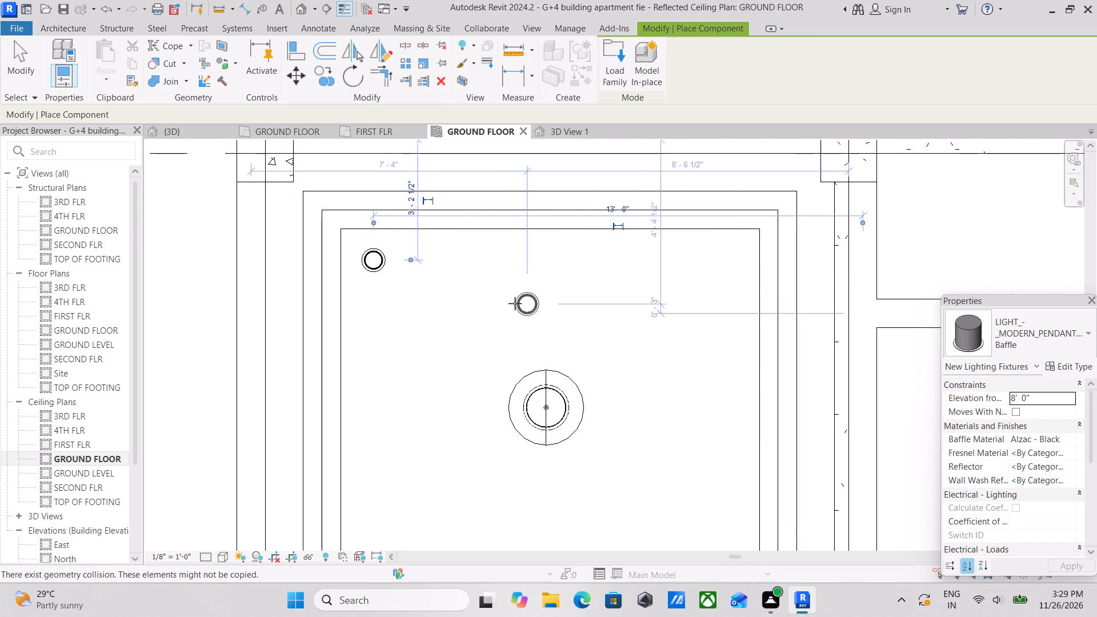
middle_drag(515, 303, 666, 293)
scroll(550, 289, up, 2)
key(Escape)
scroll(551, 289, down, 3)
key(Escape)
key(Escape)
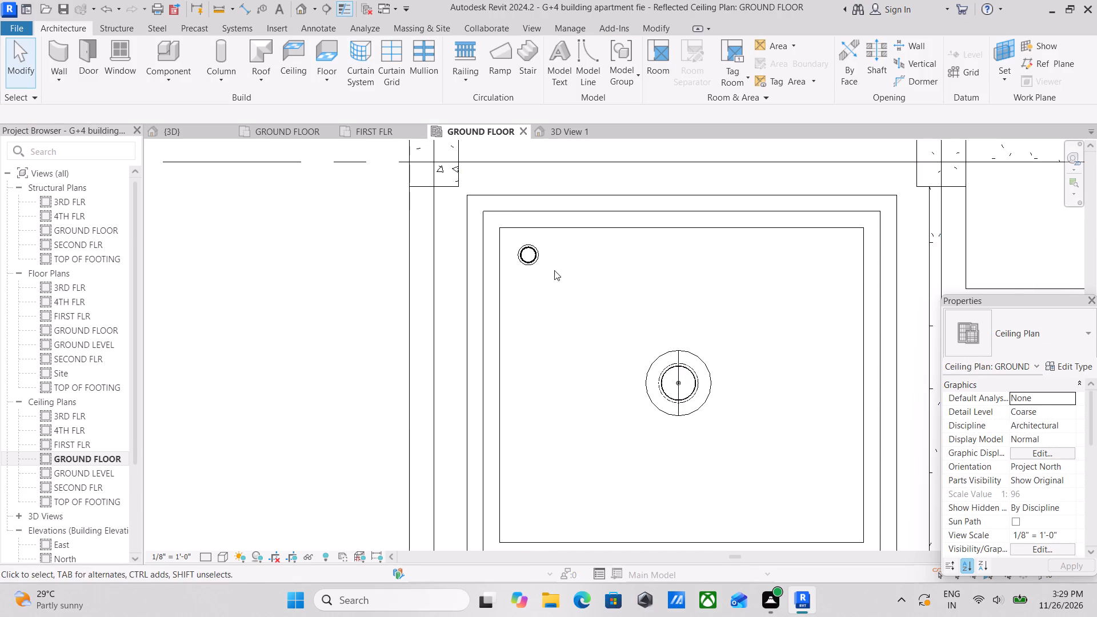
Array the modern pendant straight down the ceiling's grid AA side as 3 grouped fixtures, with the last about 7'-9" from the first.
click(541, 251)
middle_drag(556, 295, 686, 293)
middle_drag(677, 301, 727, 332)
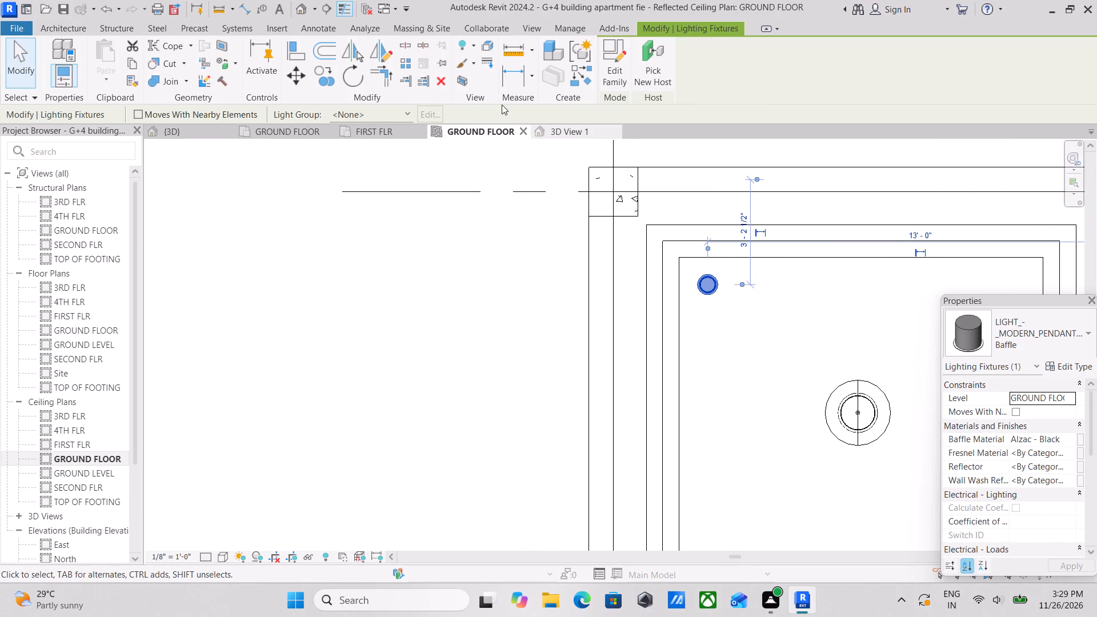
text(AR)
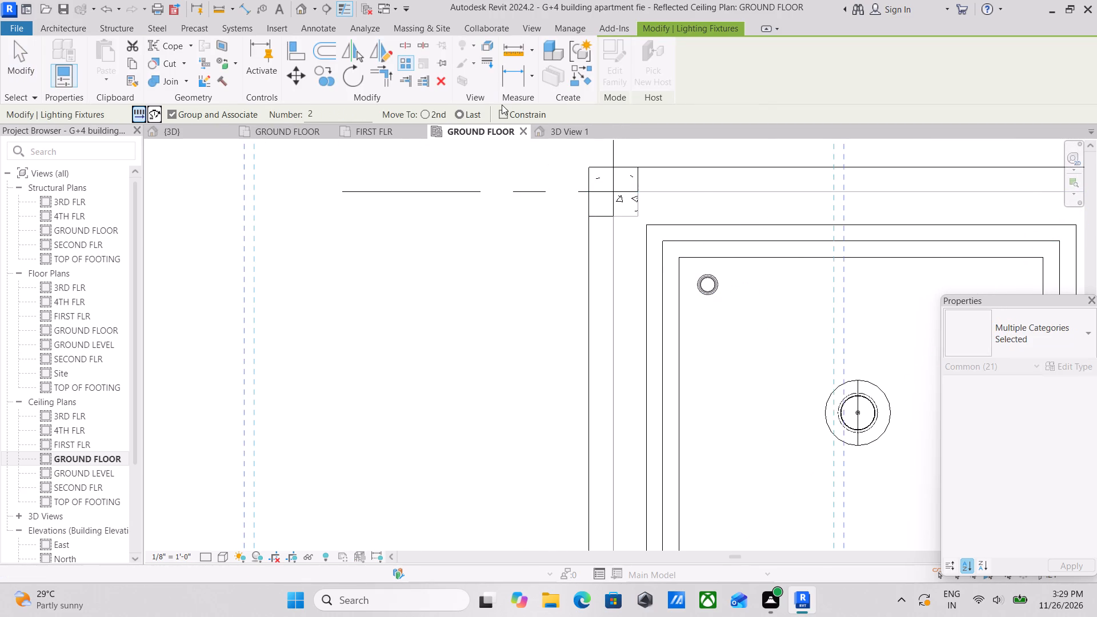
click(708, 285)
middle_drag(712, 394, 684, 195)
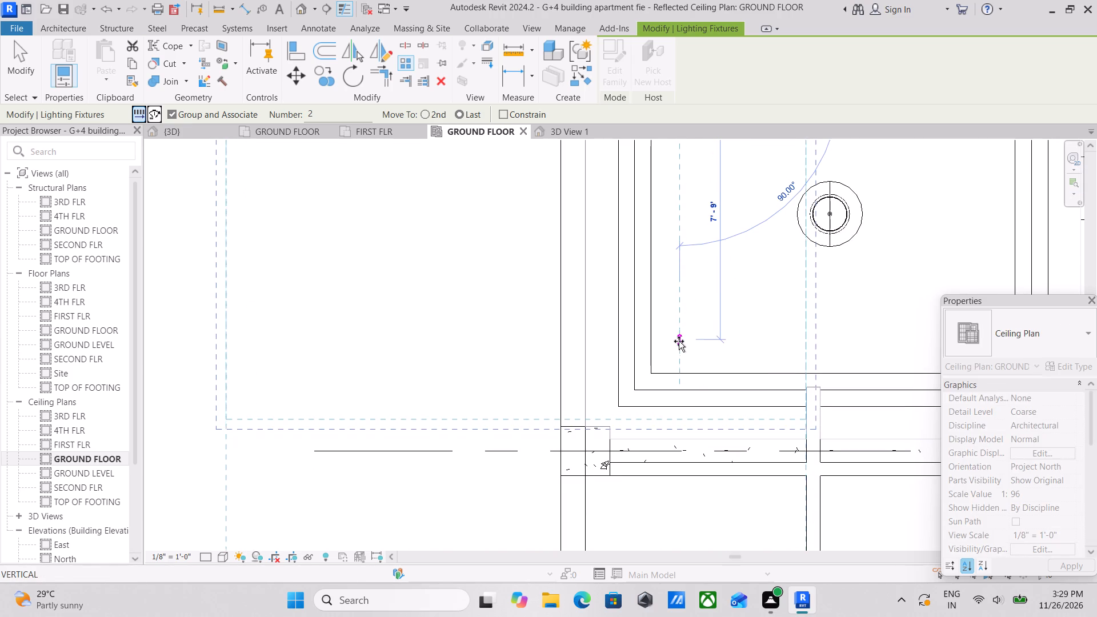
click(679, 341)
middle_drag(687, 310, 717, 542)
middle_drag(723, 414, 711, 299)
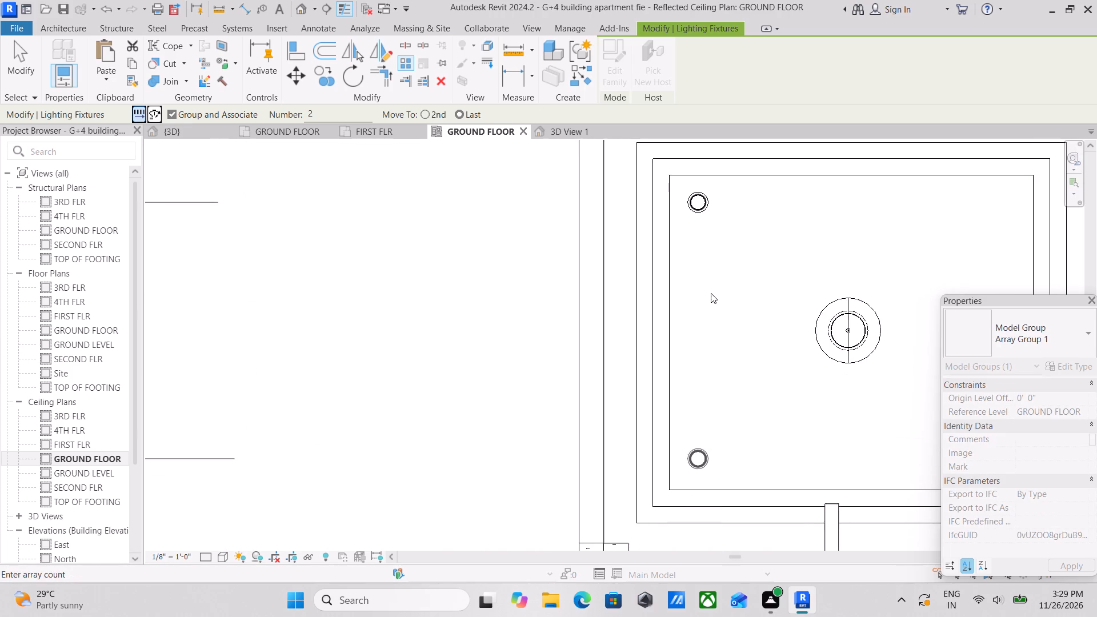
scroll(710, 303, down, 3)
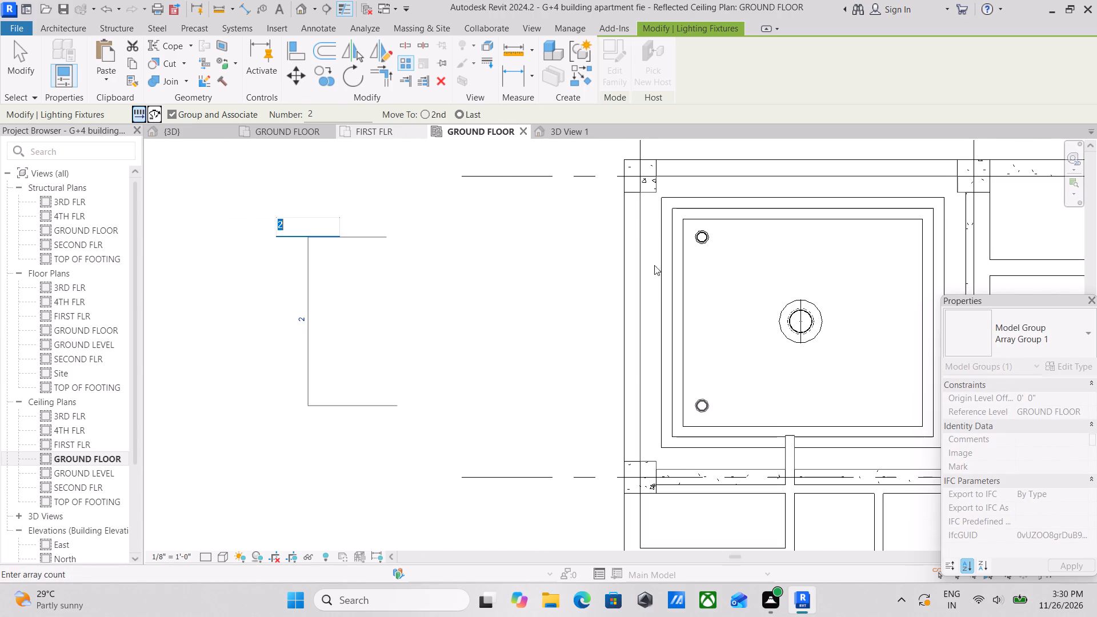
scroll(740, 287, up, 1)
scroll(740, 287, down, 9)
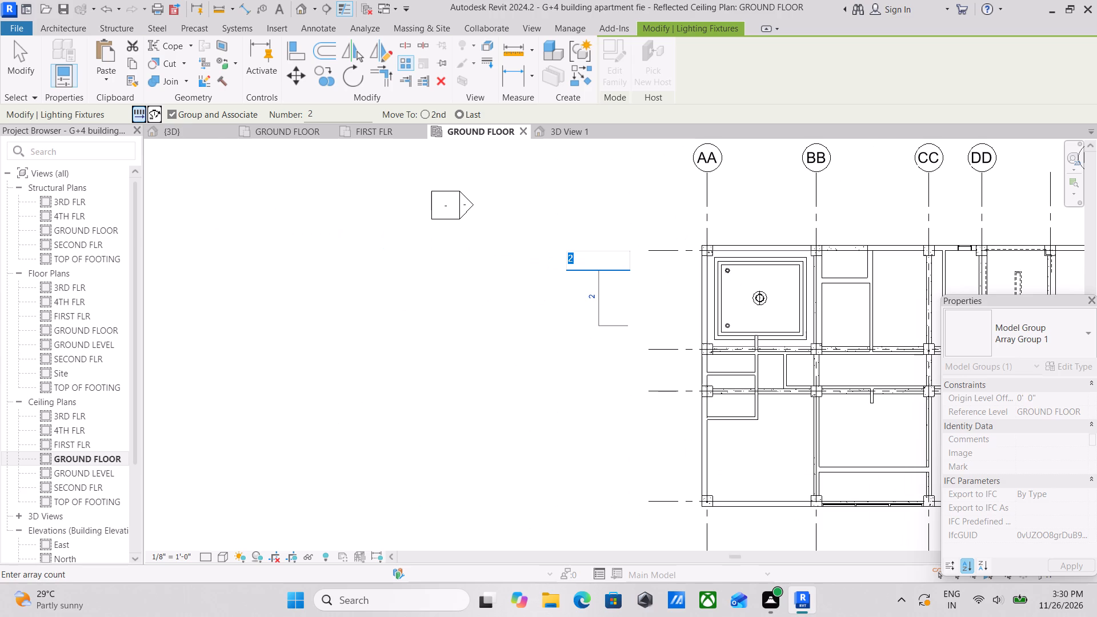
click(571, 258)
drag(580, 259, 544, 259)
key(3)
key(Return)
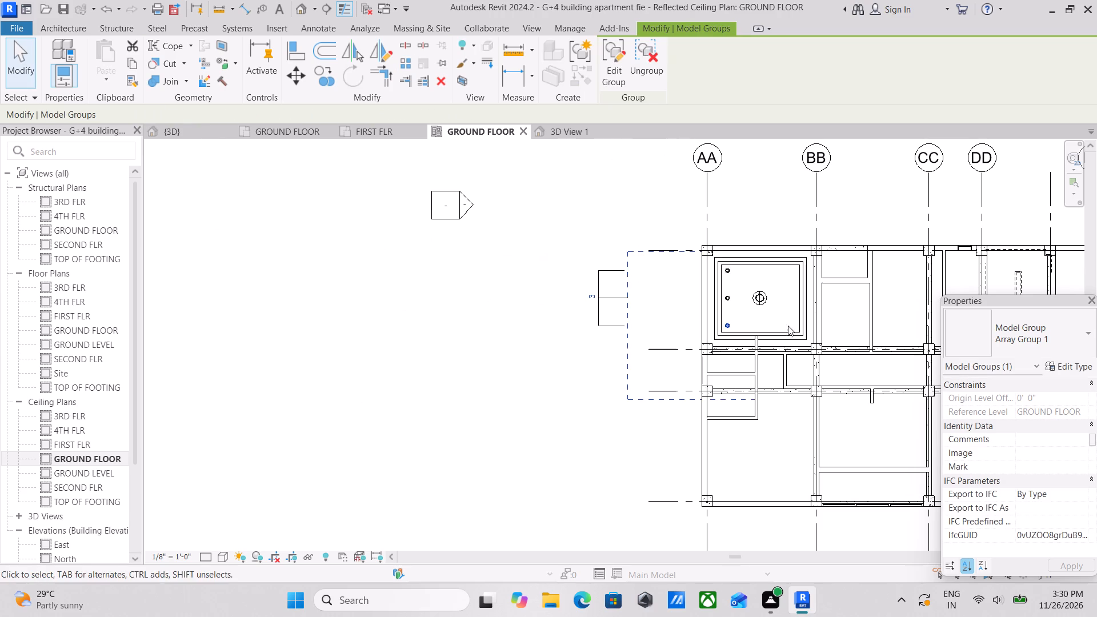
scroll(846, 332, up, 3)
key(Escape)
scroll(676, 324, up, 2)
key(Escape)
scroll(675, 290, up, 5)
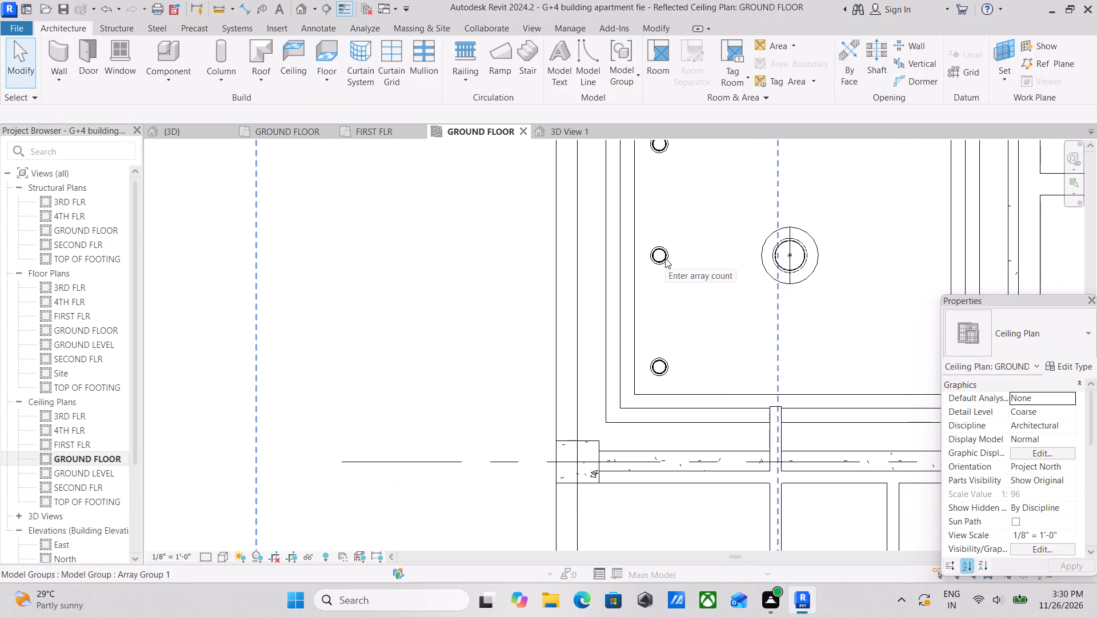
Mirror a copy of the three arrayed pendants to the grid BB side about a drawn vertical axis through the central ceiling light.
click(665, 258)
scroll(665, 258, down, 3)
middle_drag(682, 322, 690, 418)
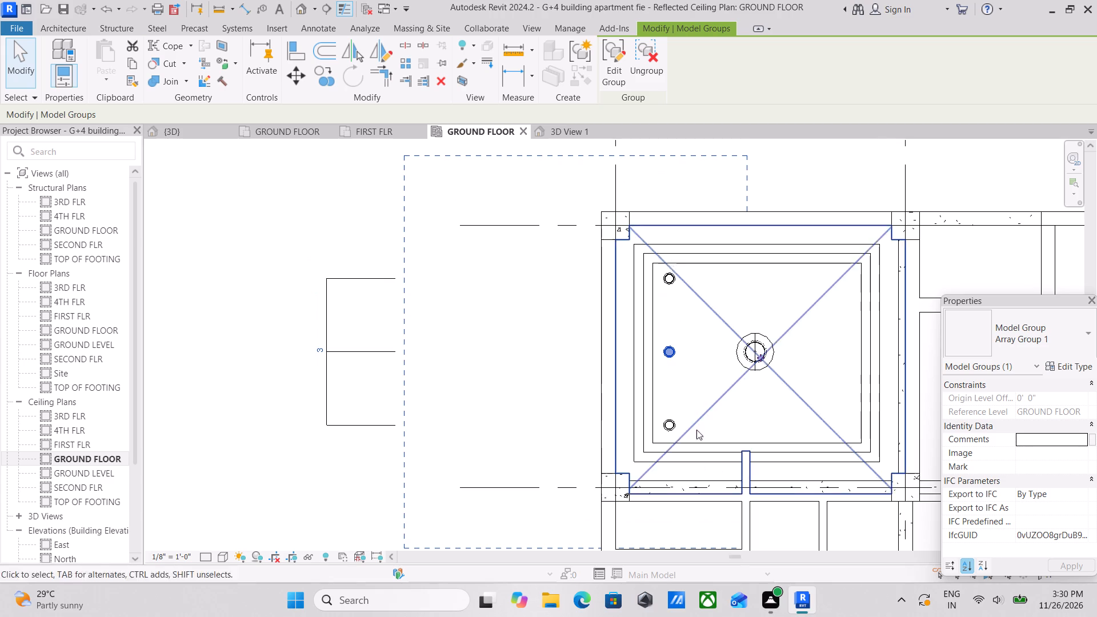
ctrl+click(667, 427)
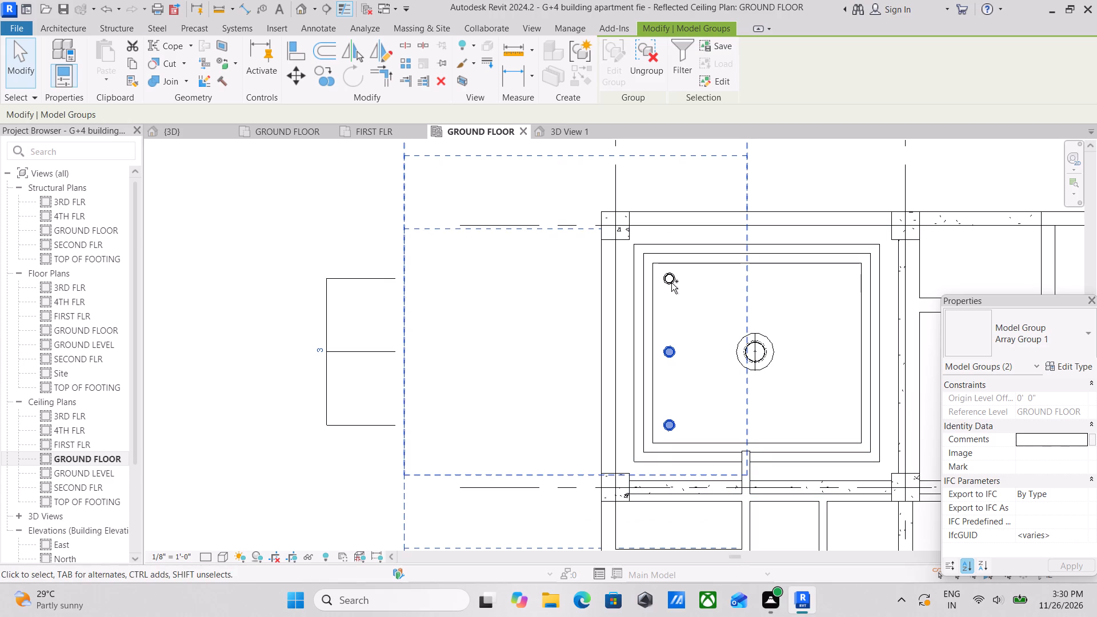
ctrl+click(672, 280)
middle_drag(713, 333, 647, 333)
middle_drag(658, 333, 671, 375)
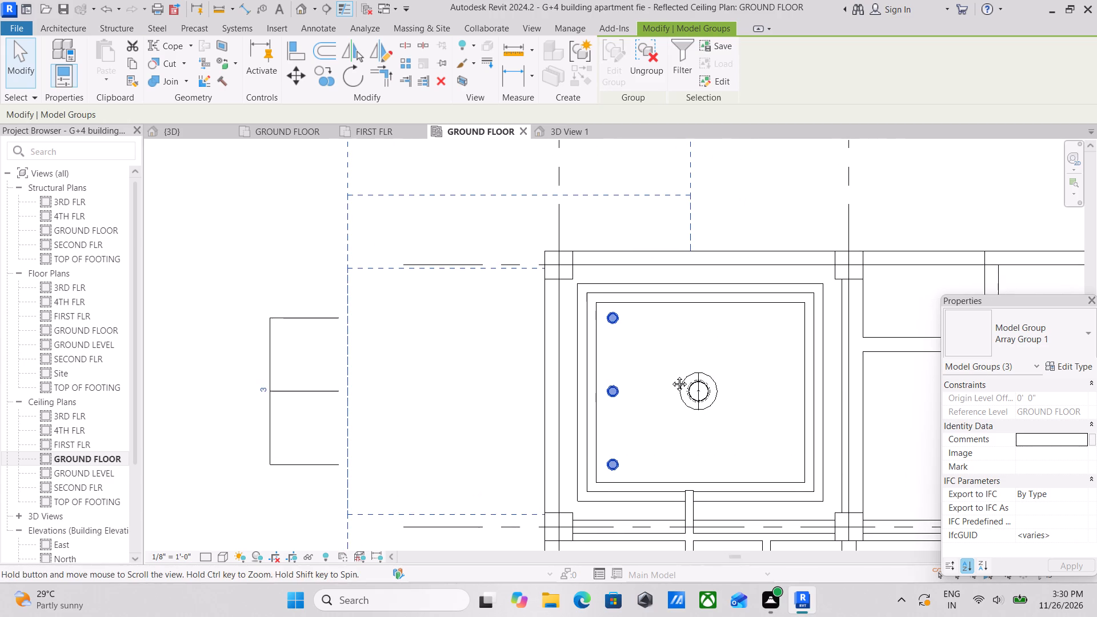
middle_drag(671, 375, 671, 376)
text(DM)
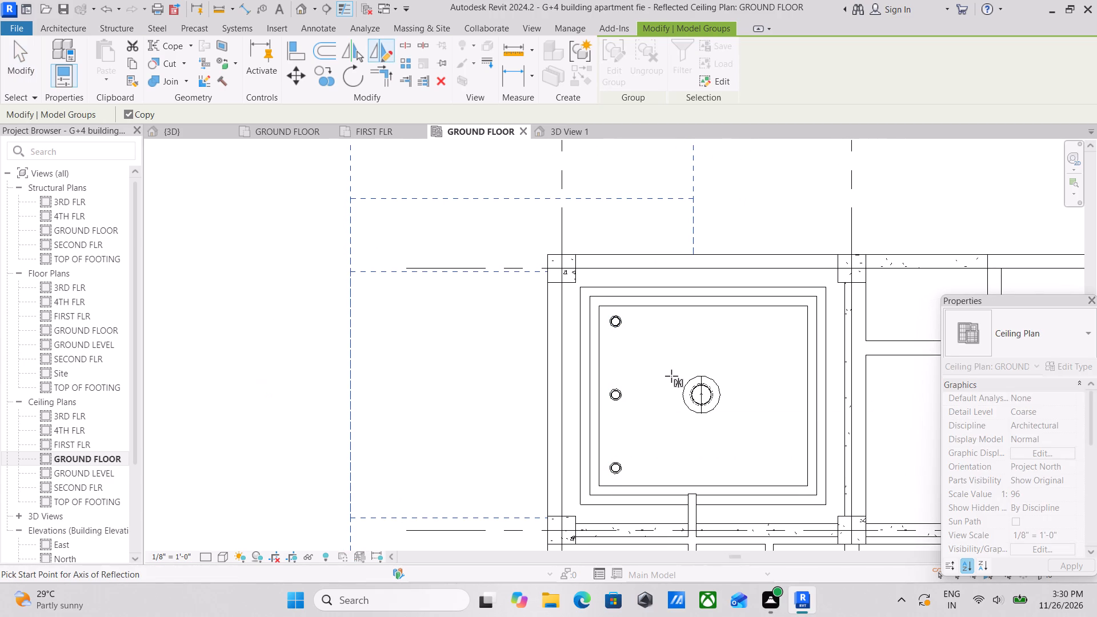
click(700, 310)
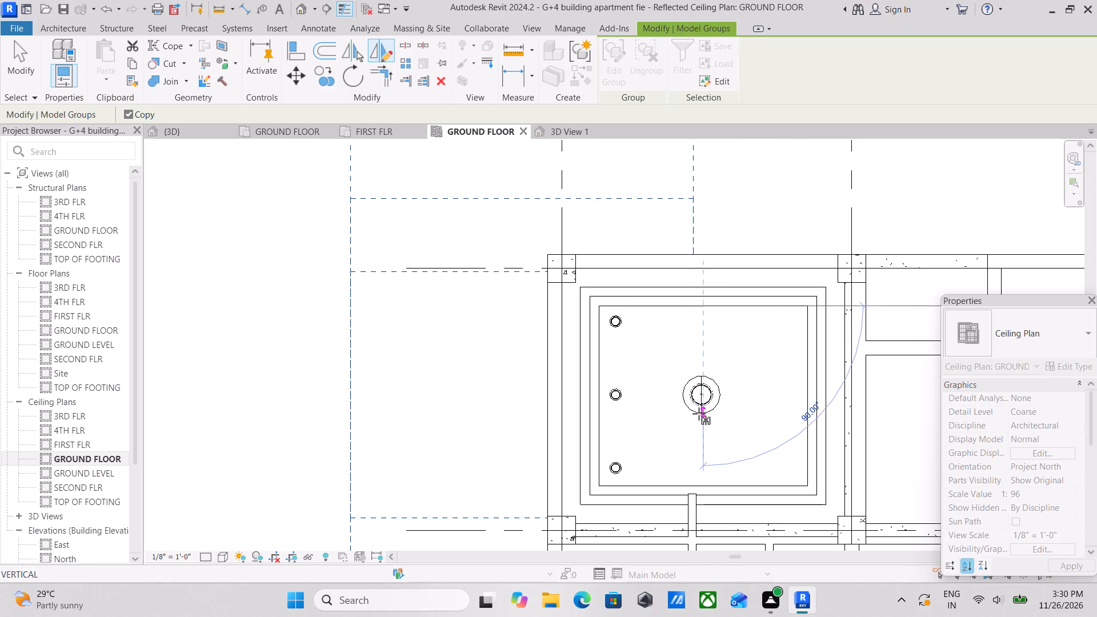
click(698, 434)
middle_drag(698, 434, 696, 391)
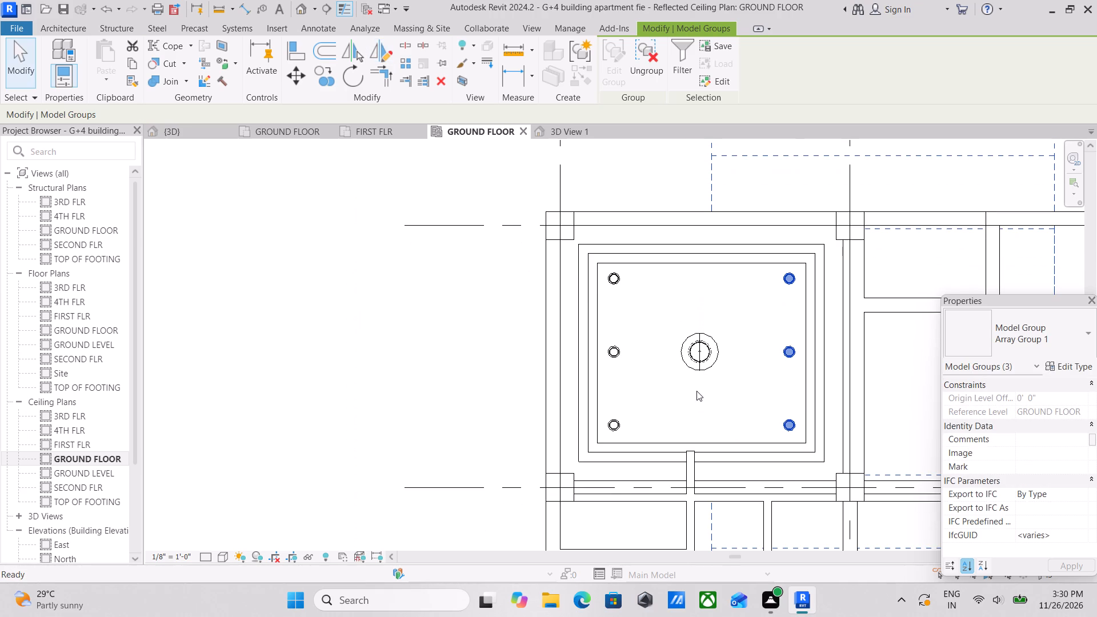
key(Escape)
key(Escape)
key(Escape)
scroll(720, 379, up, 3)
key(Escape)
middle_drag(685, 373, 663, 399)
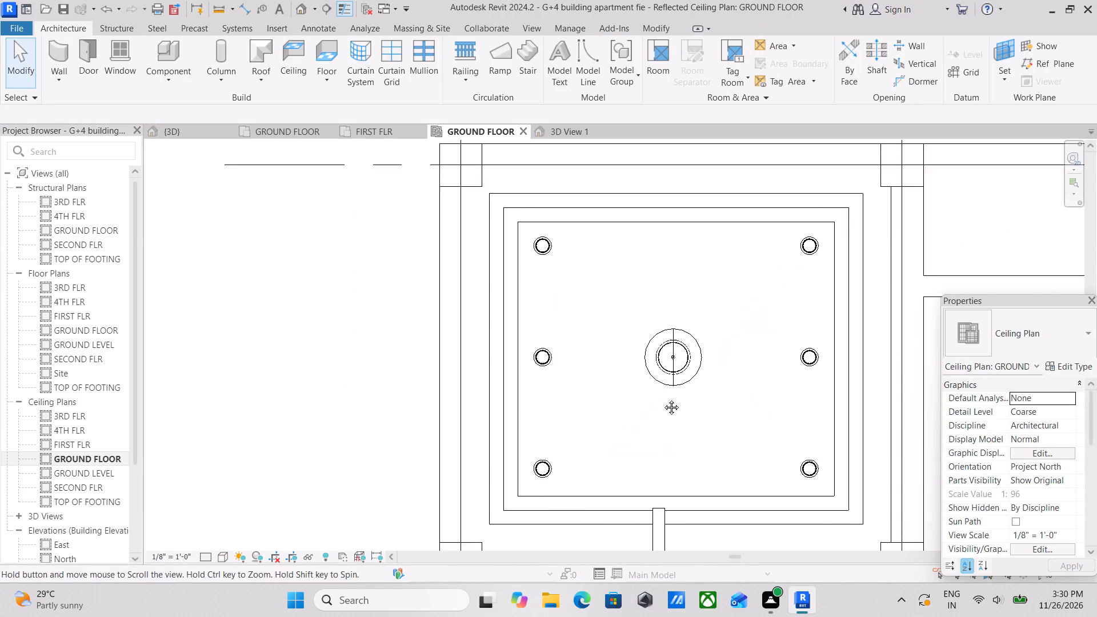
middle_drag(663, 399, 662, 399)
middle_drag(570, 432, 561, 427)
key(Escape)
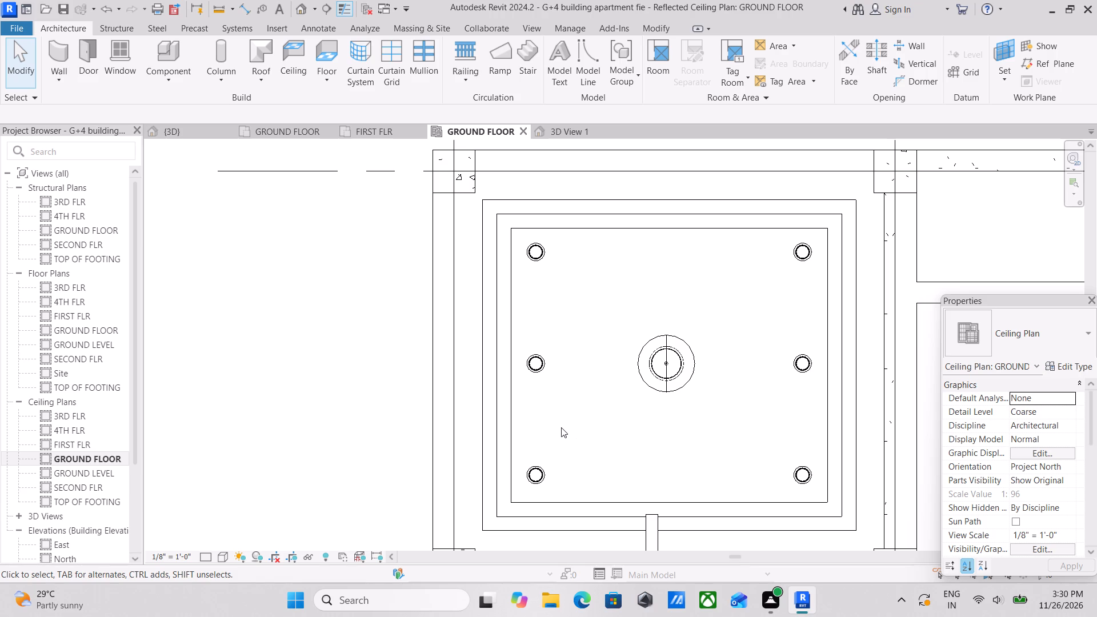
Examine individual pendant groups in both rows and their positions within the ceiling outline.
scroll(576, 385, up, 2)
scroll(527, 350, up, 1)
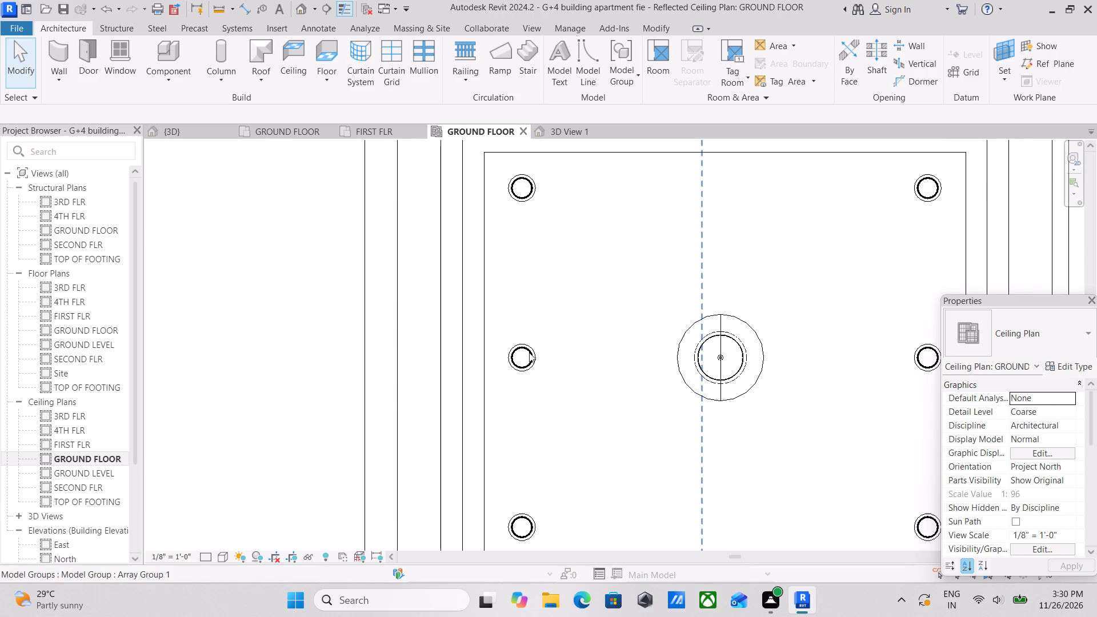
click(531, 358)
scroll(531, 358, down, 3)
key(Escape)
scroll(549, 334, down, 3)
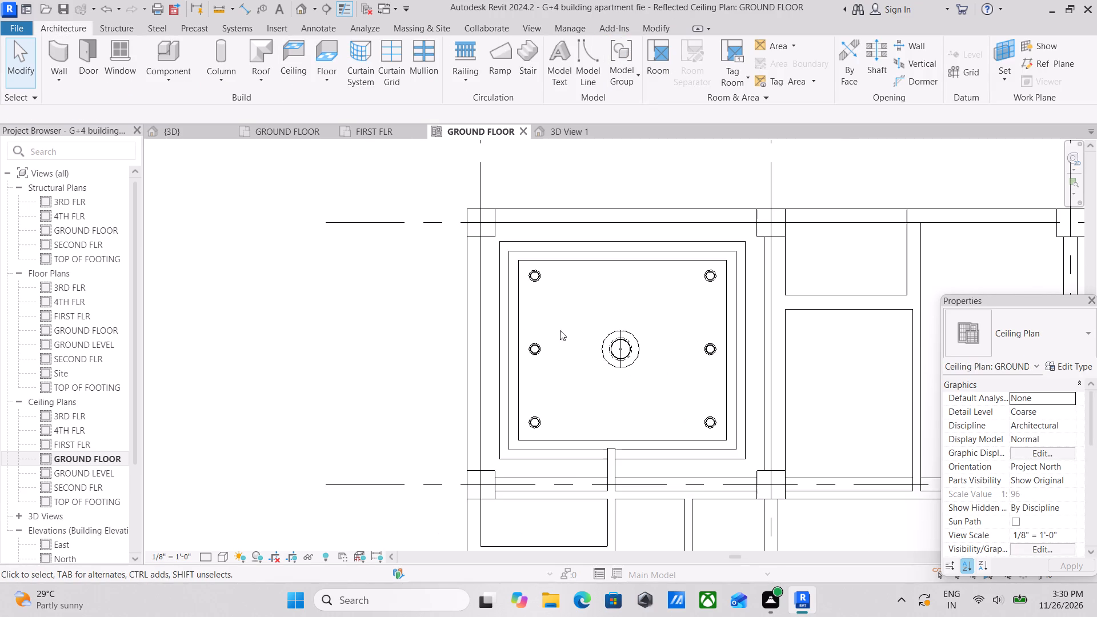
key(Escape)
scroll(549, 358, up, 3)
click(527, 343)
middle_drag(604, 322, 587, 395)
scroll(764, 310, up, 2)
key(Escape)
click(790, 305)
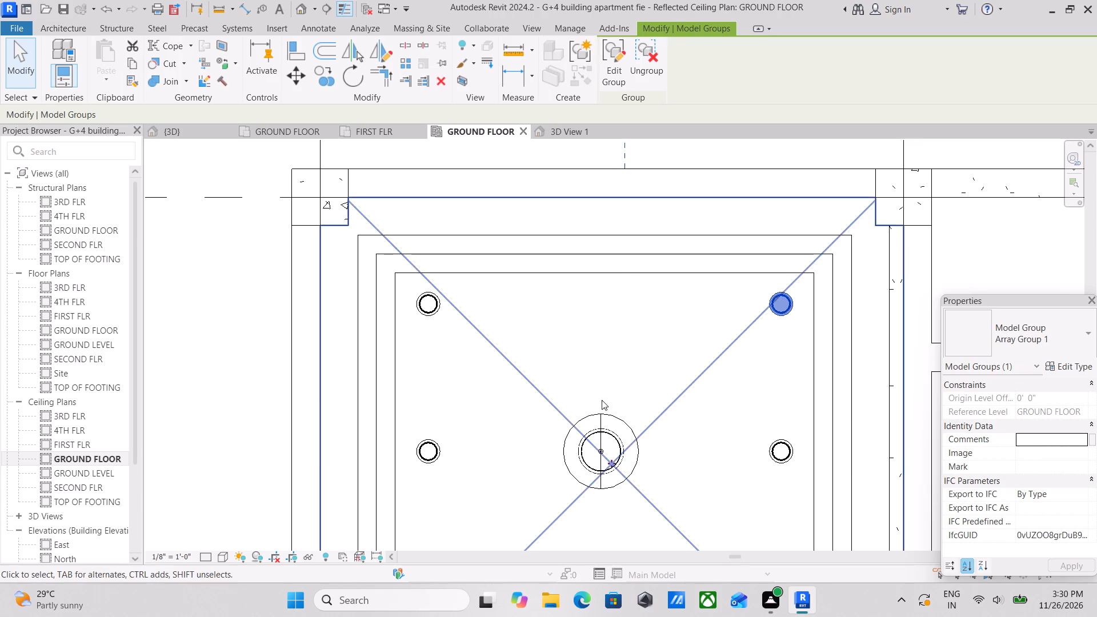
middle_drag(613, 406, 702, 436)
middle_drag(704, 385, 671, 385)
scroll(722, 361, down, 1)
middle_drag(722, 361, 731, 388)
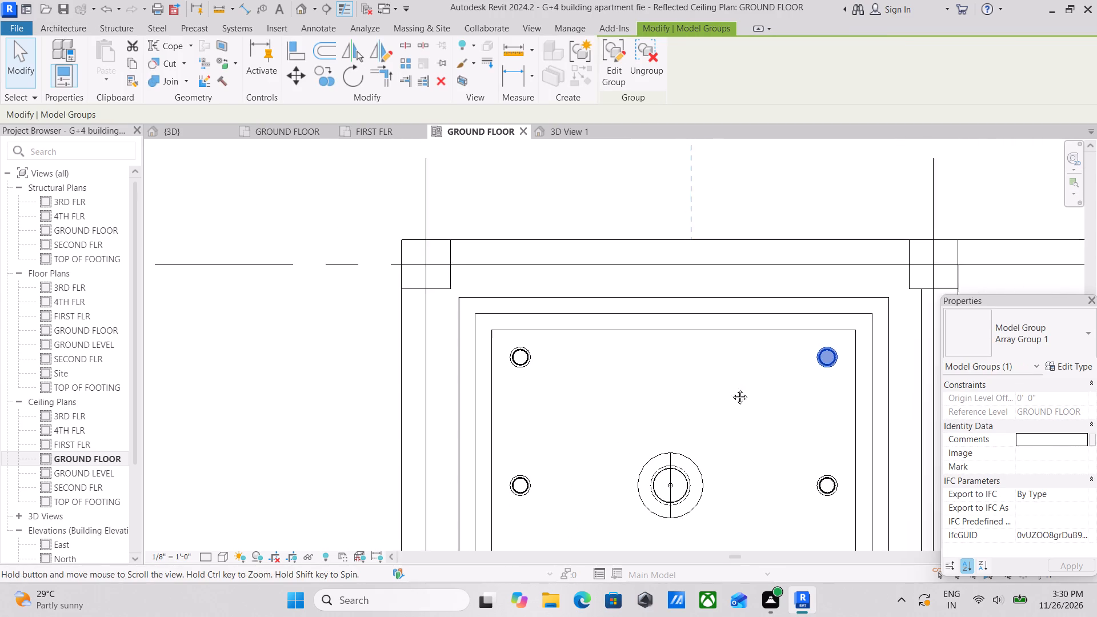
middle_drag(731, 388, 742, 399)
scroll(699, 402, up, 1)
scroll(699, 402, down, 1)
middle_drag(696, 396, 675, 338)
key(Escape)
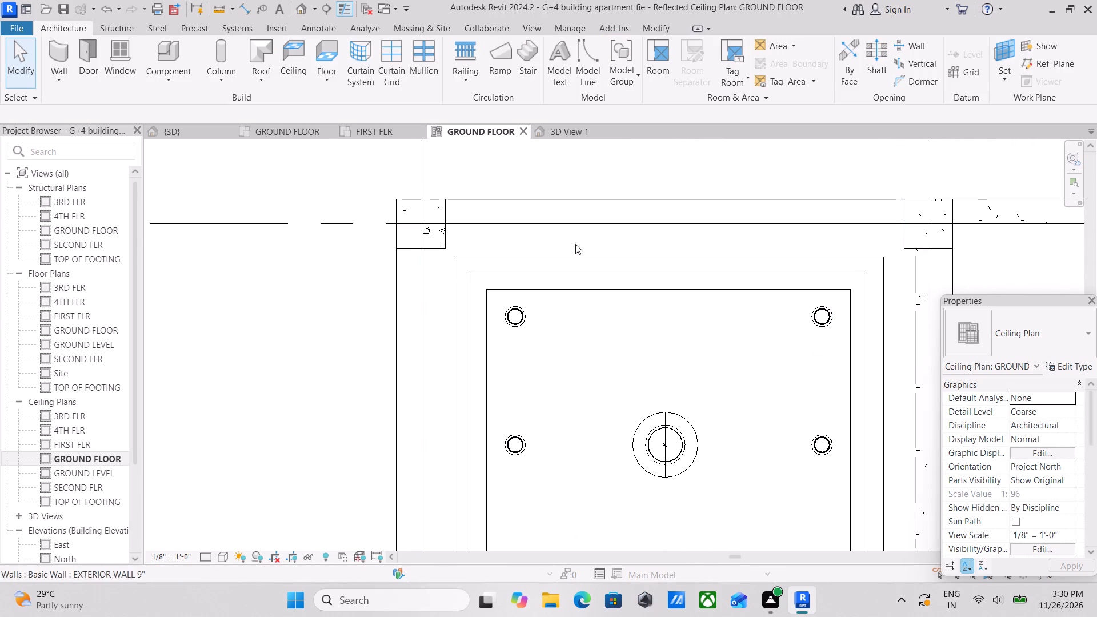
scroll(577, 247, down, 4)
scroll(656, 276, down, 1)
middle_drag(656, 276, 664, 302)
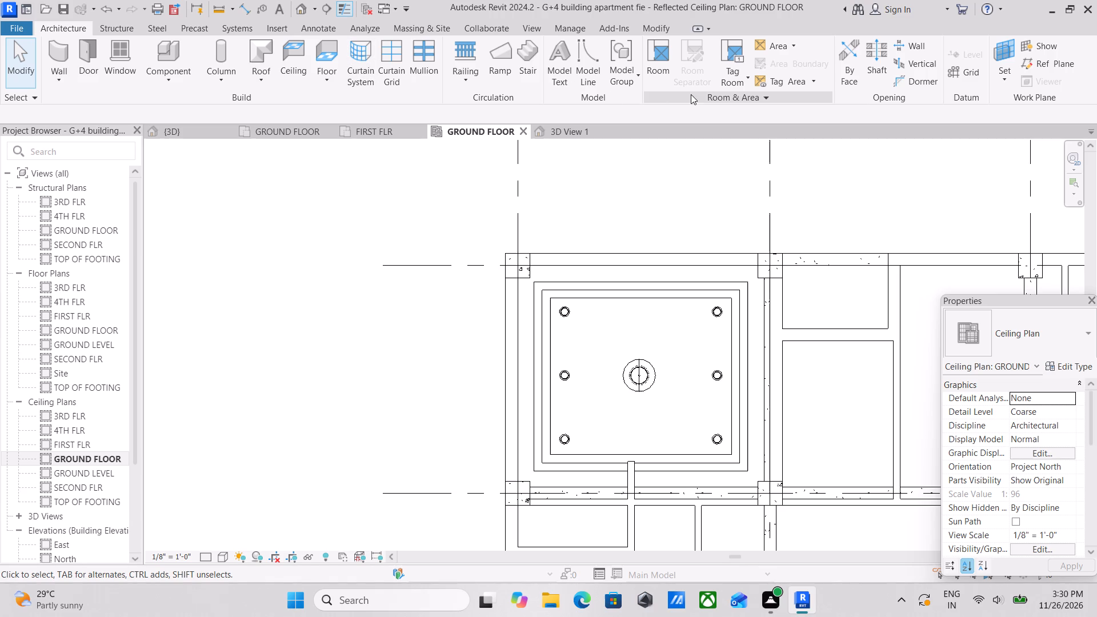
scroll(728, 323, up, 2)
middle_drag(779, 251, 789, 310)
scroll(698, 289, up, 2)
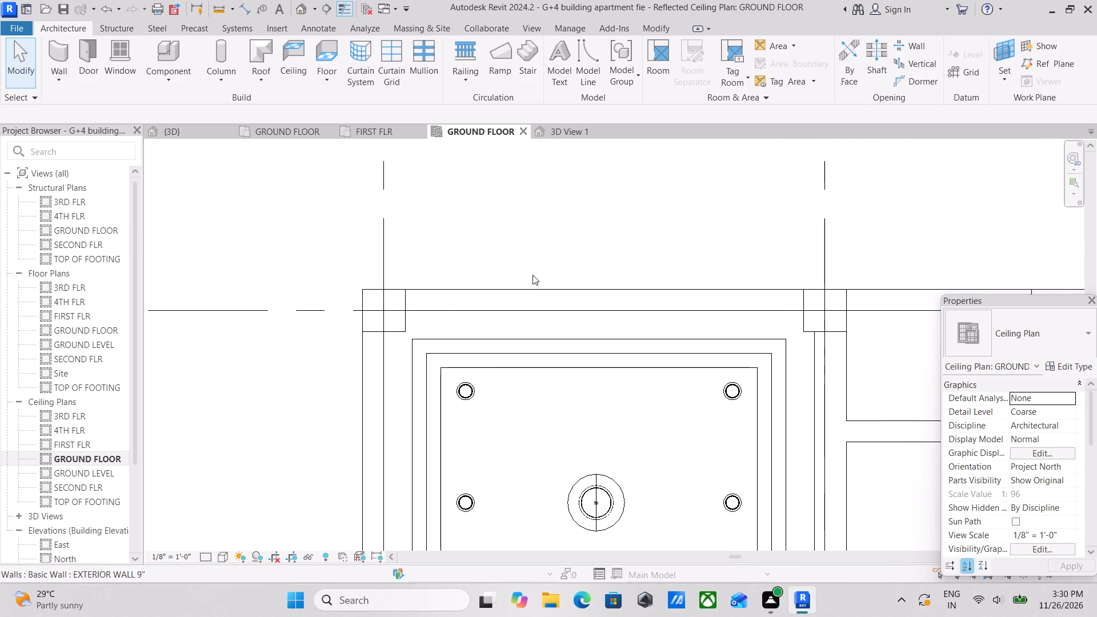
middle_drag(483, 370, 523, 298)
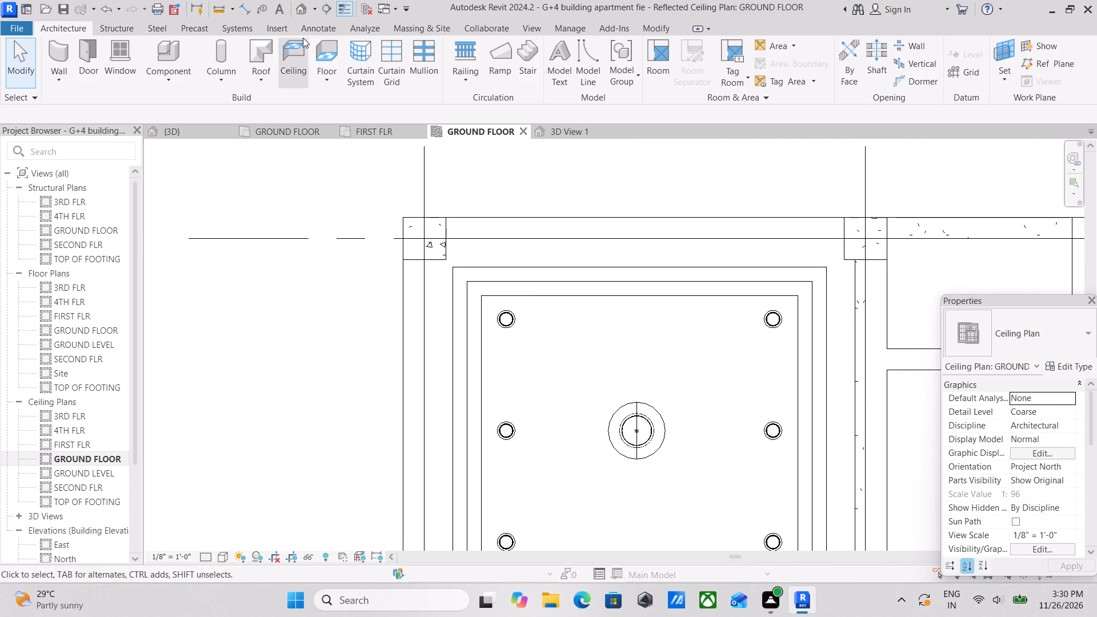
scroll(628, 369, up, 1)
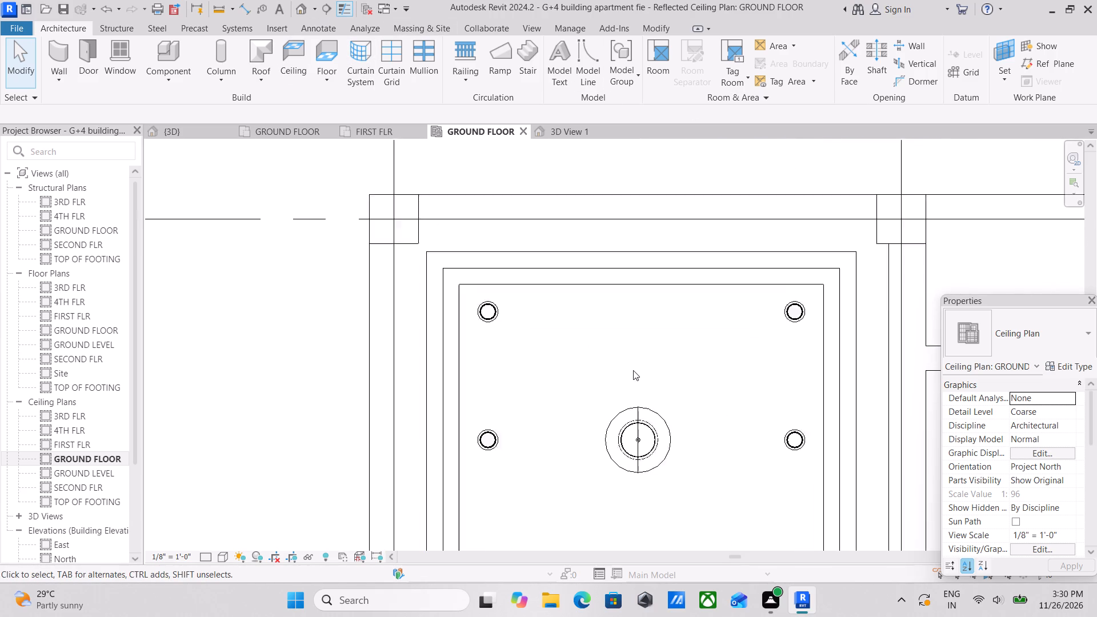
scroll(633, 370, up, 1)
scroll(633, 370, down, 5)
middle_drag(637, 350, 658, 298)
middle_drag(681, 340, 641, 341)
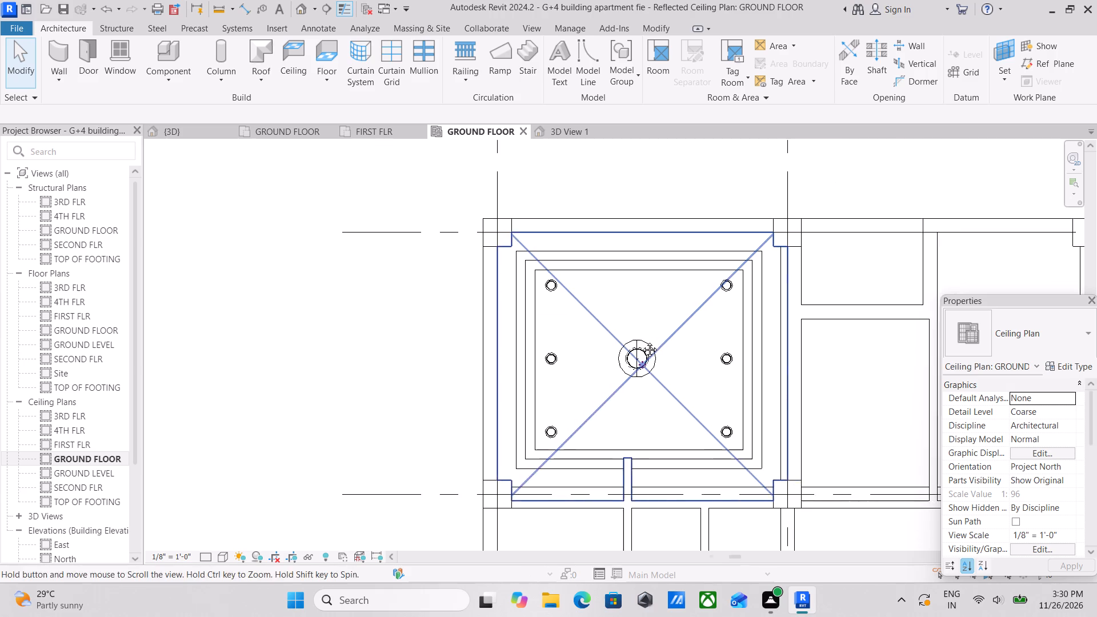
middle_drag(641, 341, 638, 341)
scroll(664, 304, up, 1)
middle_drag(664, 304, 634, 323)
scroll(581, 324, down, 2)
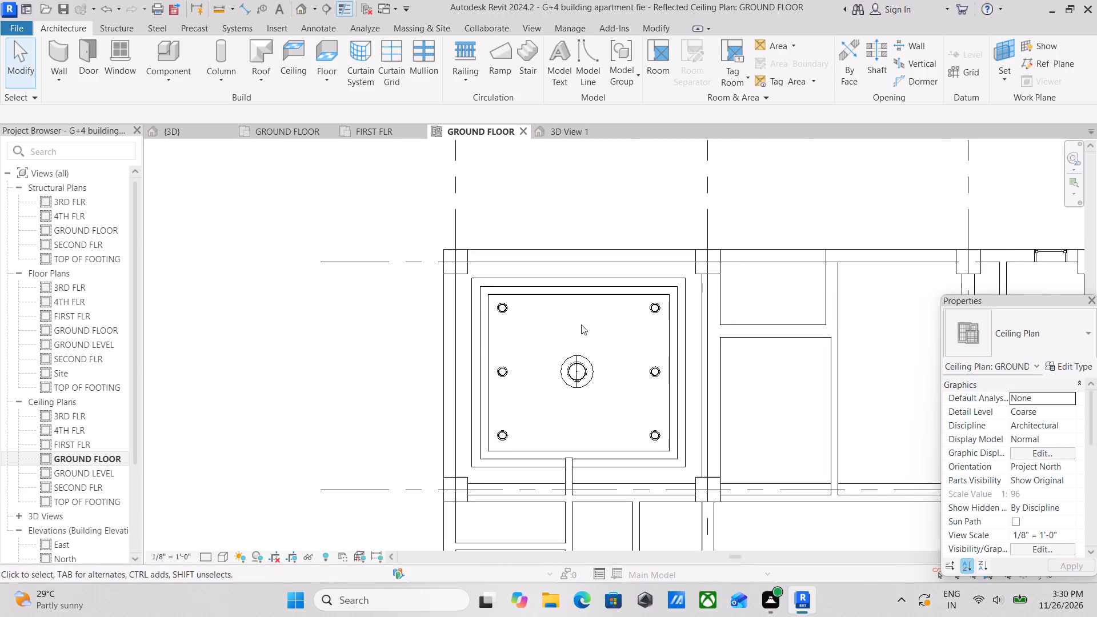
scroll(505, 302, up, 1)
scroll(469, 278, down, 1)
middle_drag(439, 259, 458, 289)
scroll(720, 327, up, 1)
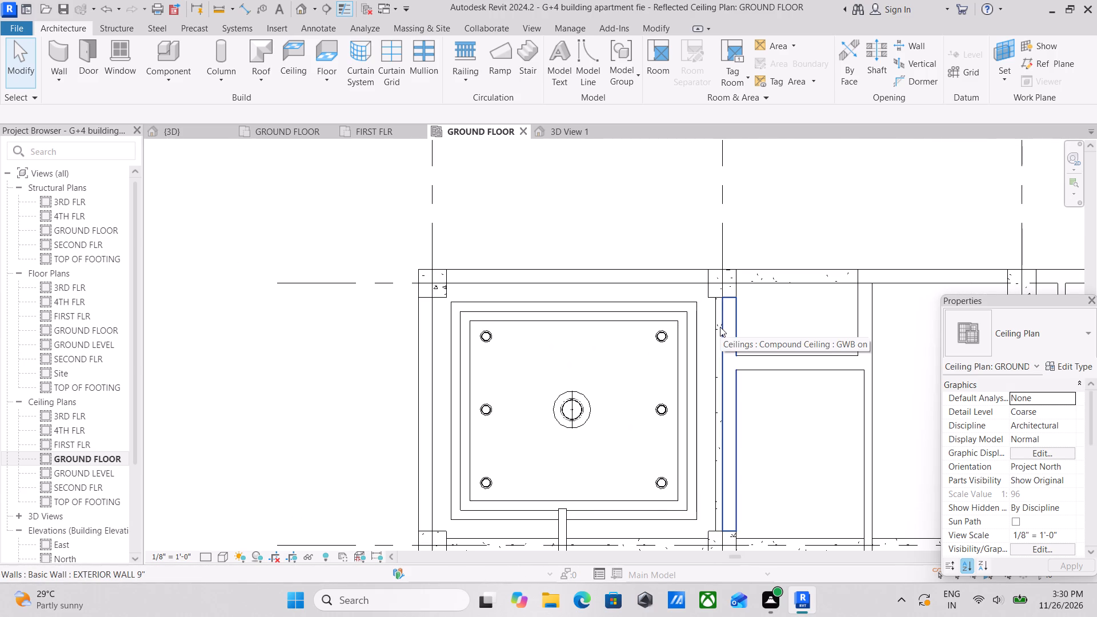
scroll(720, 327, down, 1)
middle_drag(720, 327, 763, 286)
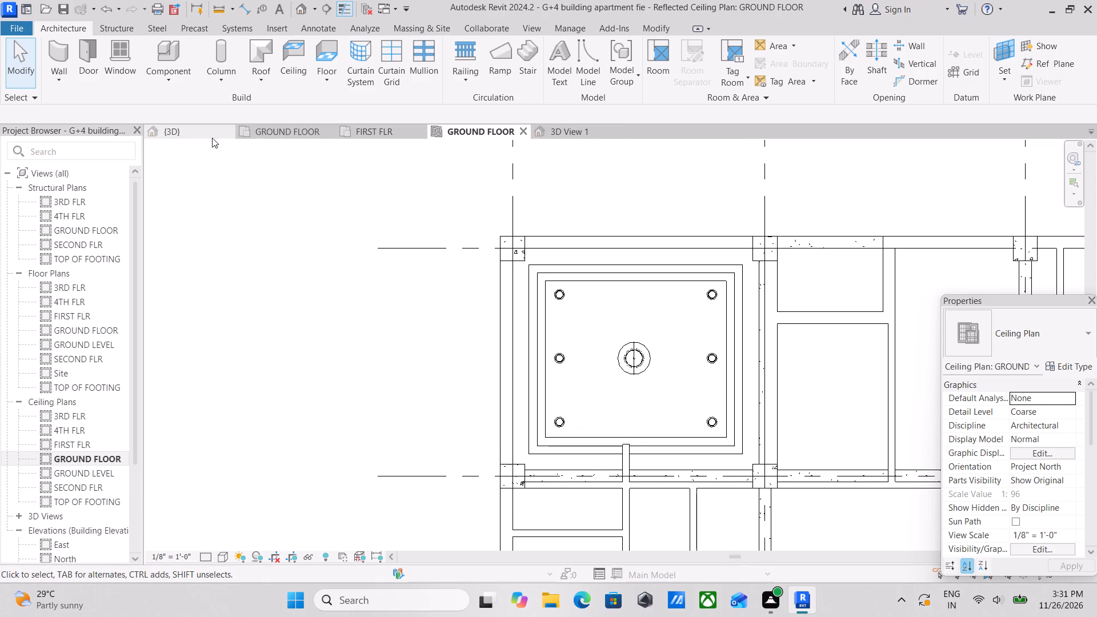
Inspect the pendant rows and the central ceiling light from inside the room in 3D View 1.
click(262, 132)
click(561, 131)
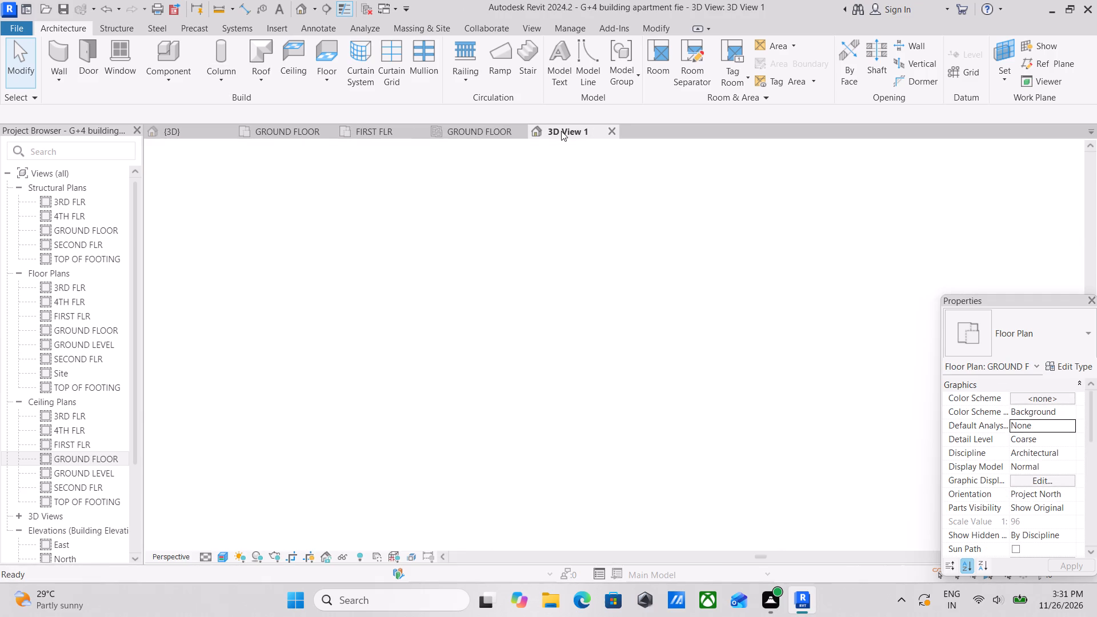
scroll(626, 298, down, 4)
middle_drag(699, 287, 690, 295)
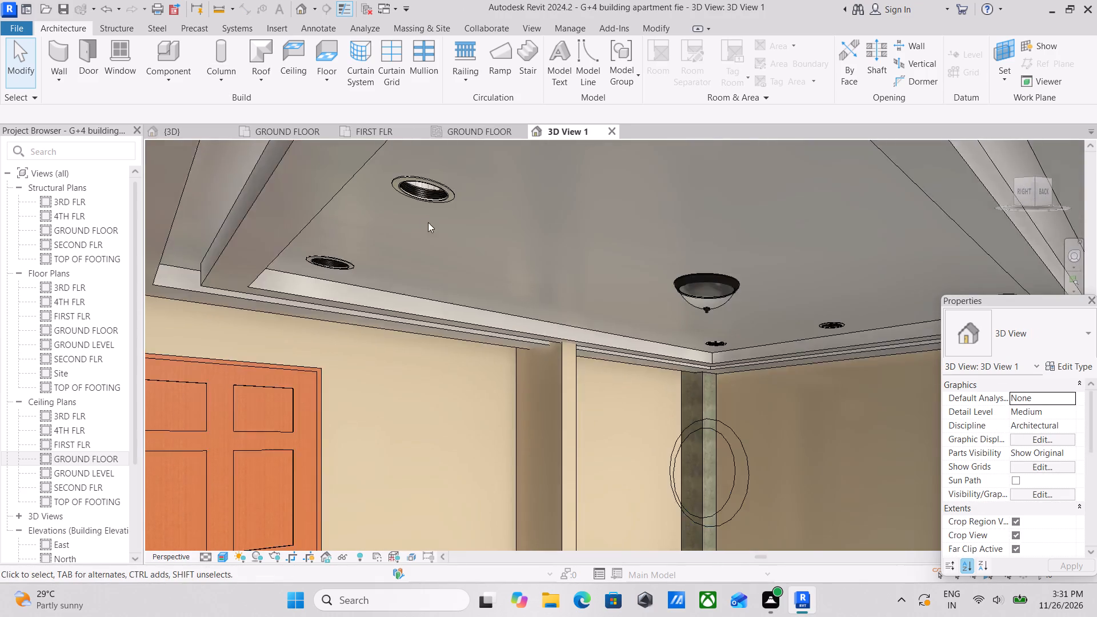
scroll(426, 220, up, 8)
scroll(402, 167, up, 1)
scroll(402, 167, down, 10)
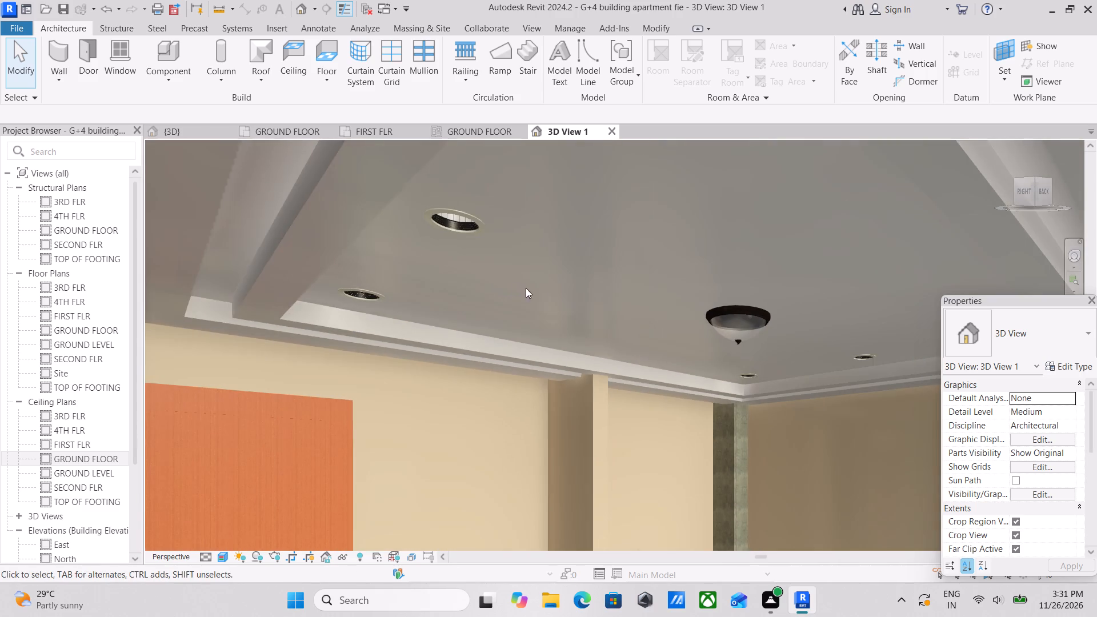
middle_drag(538, 289, 584, 229)
scroll(584, 229, down, 5)
middle_drag(583, 252, 579, 327)
scroll(579, 327, up, 3)
scroll(682, 279, up, 2)
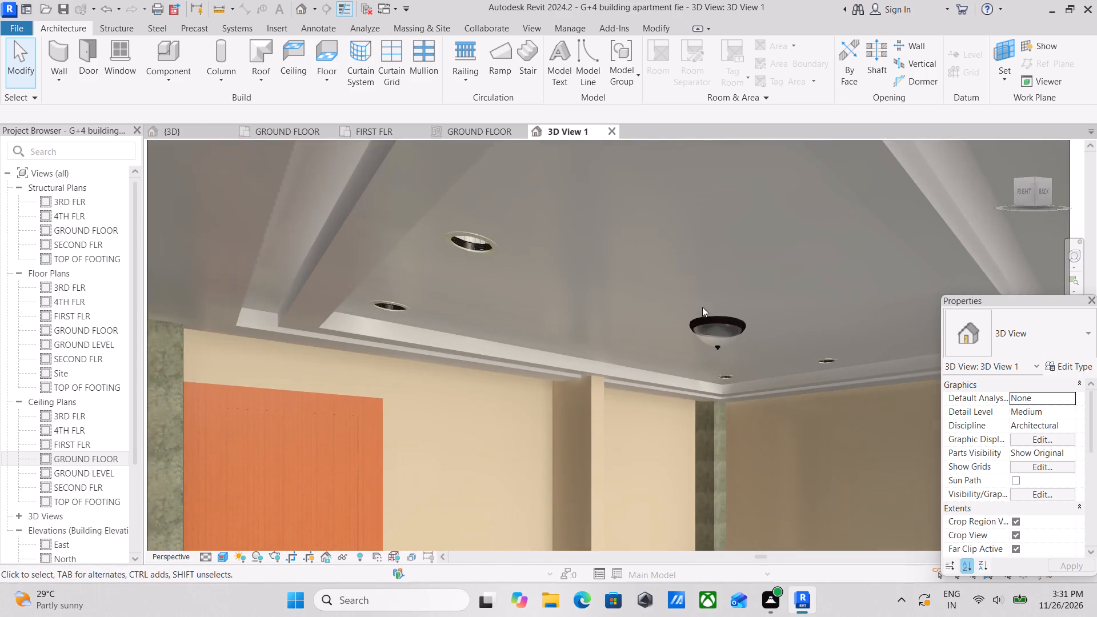
scroll(702, 307, up, 14)
scroll(726, 349, down, 10)
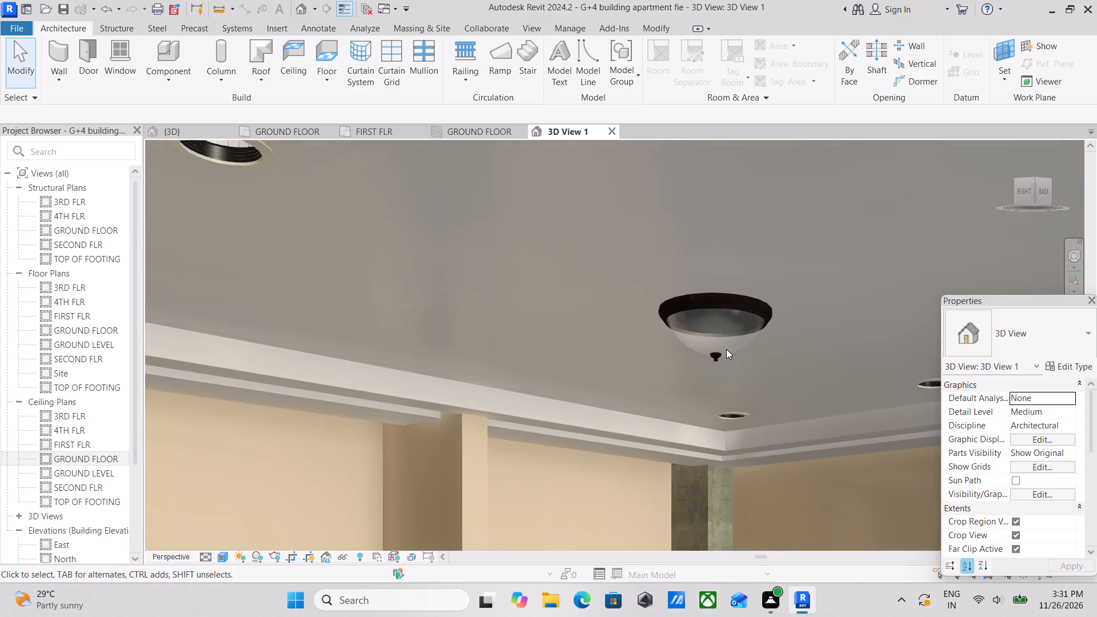
Examine the recessed pendants and the central ceiling light up close from inside the room in 3D View 1.
middle_drag(467, 339, 530, 448)
scroll(278, 250, up, 9)
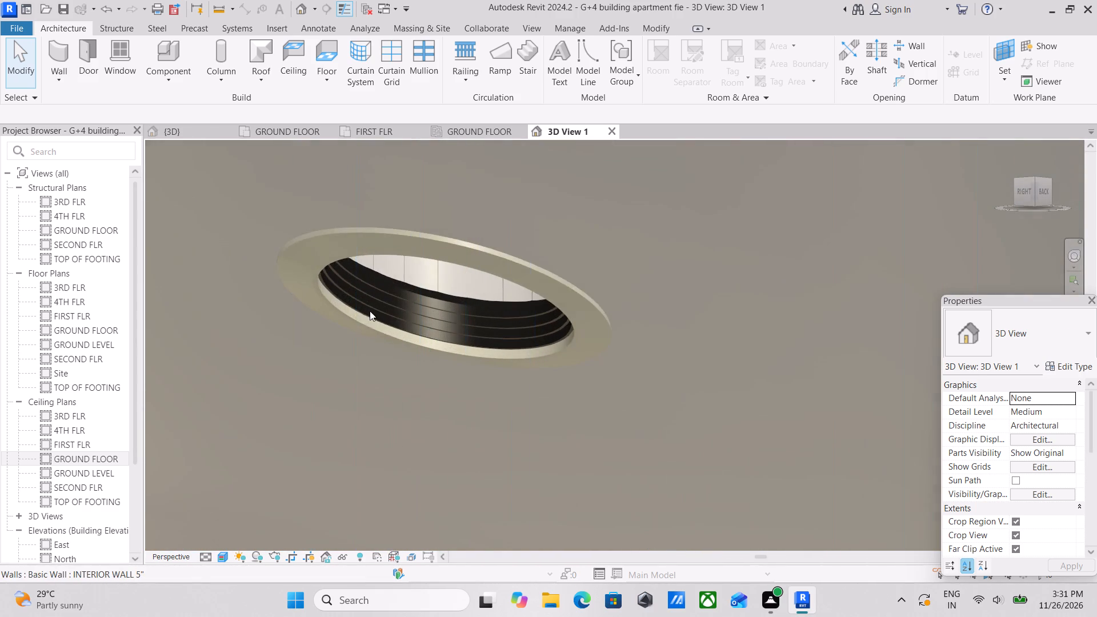
scroll(411, 296, up, 4)
scroll(411, 296, down, 13)
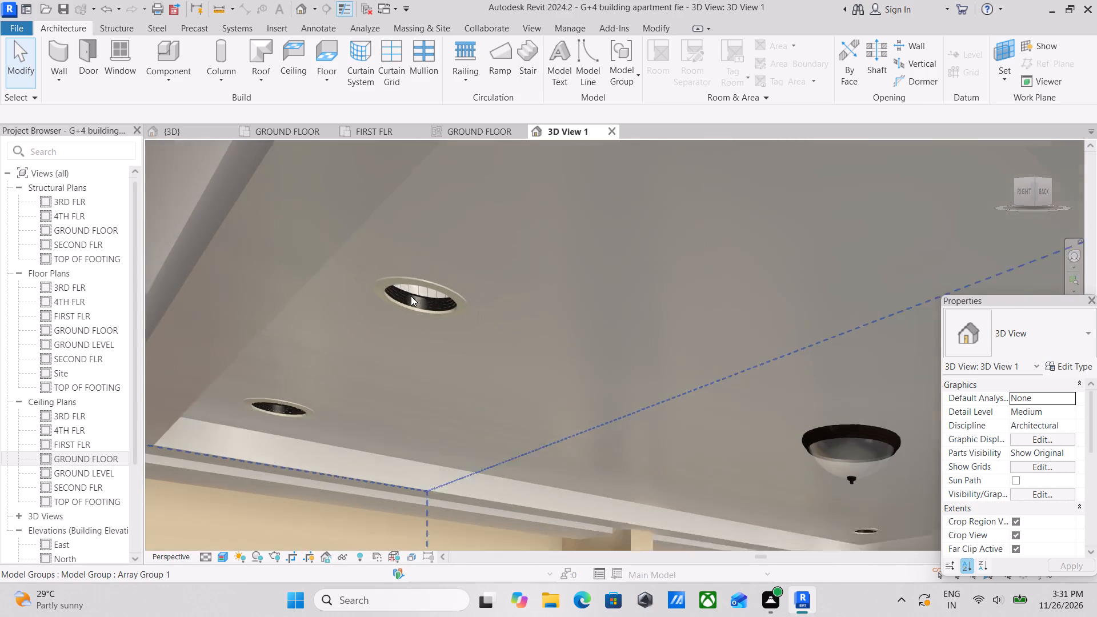
scroll(411, 296, down, 7)
middle_drag(478, 313, 453, 302)
scroll(453, 302, down, 5)
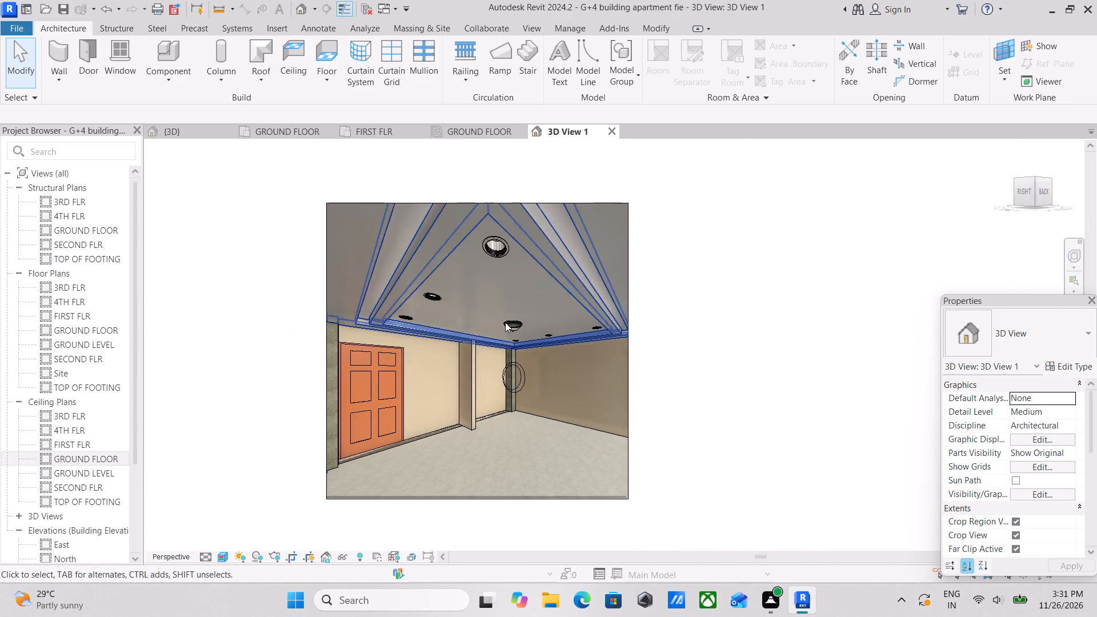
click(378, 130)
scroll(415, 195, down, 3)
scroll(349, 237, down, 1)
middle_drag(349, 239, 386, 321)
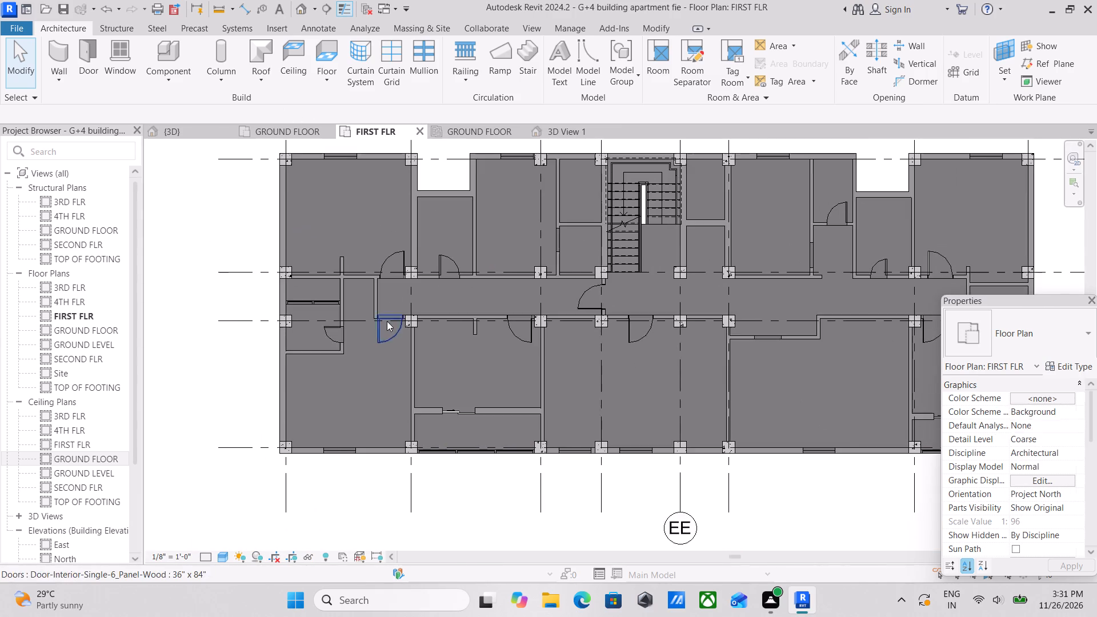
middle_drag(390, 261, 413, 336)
Enlarge the crop region of 3D View 1 by extending its right and top edges outward.
click(563, 133)
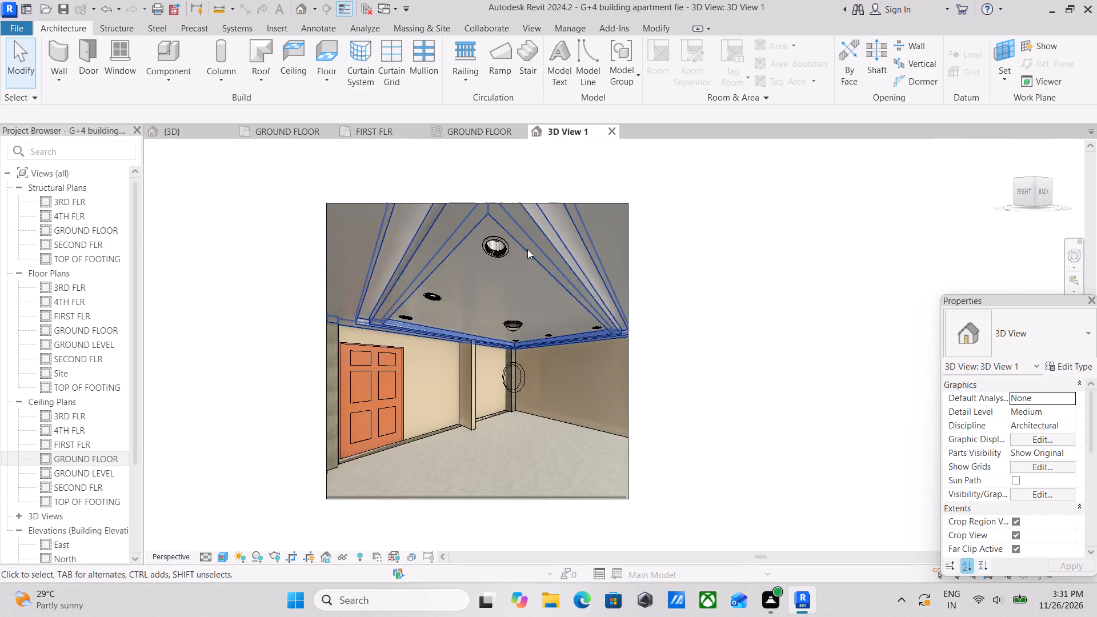
scroll(527, 249, down, 1)
middle_drag(527, 249, 534, 273)
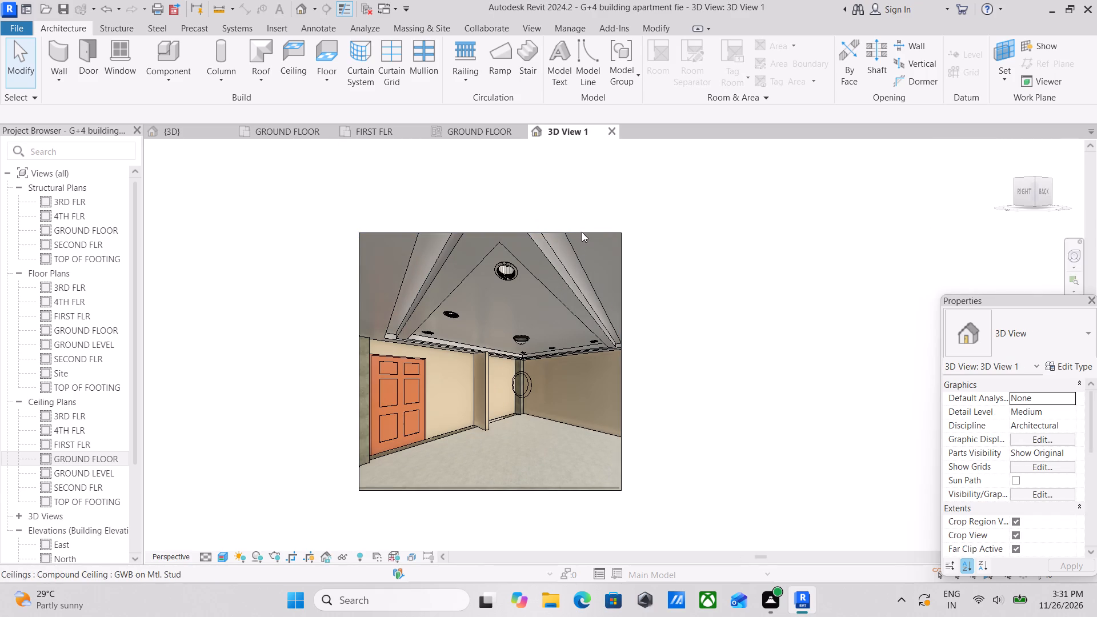
click(582, 231)
drag(623, 361, 652, 367)
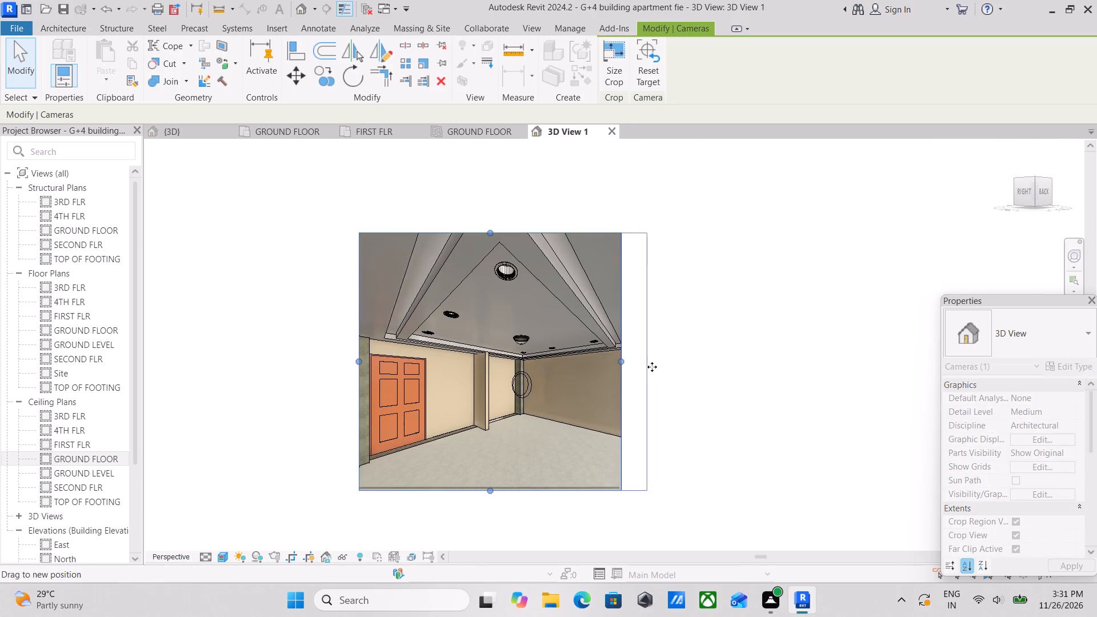
drag(652, 367, 656, 368)
drag(504, 229, 508, 219)
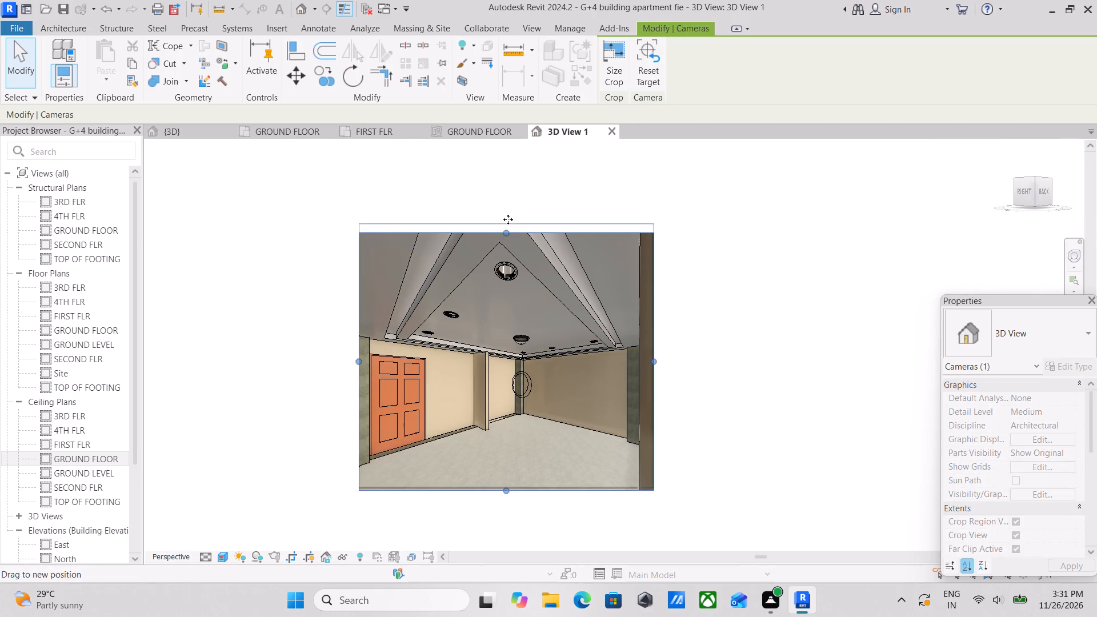
drag(508, 219, 511, 203)
Inspect the recessed pendants, the central ceiling light and the stepped ceiling edges in the enlarged 3D View 1.
scroll(505, 255, up, 3)
scroll(479, 326, up, 8)
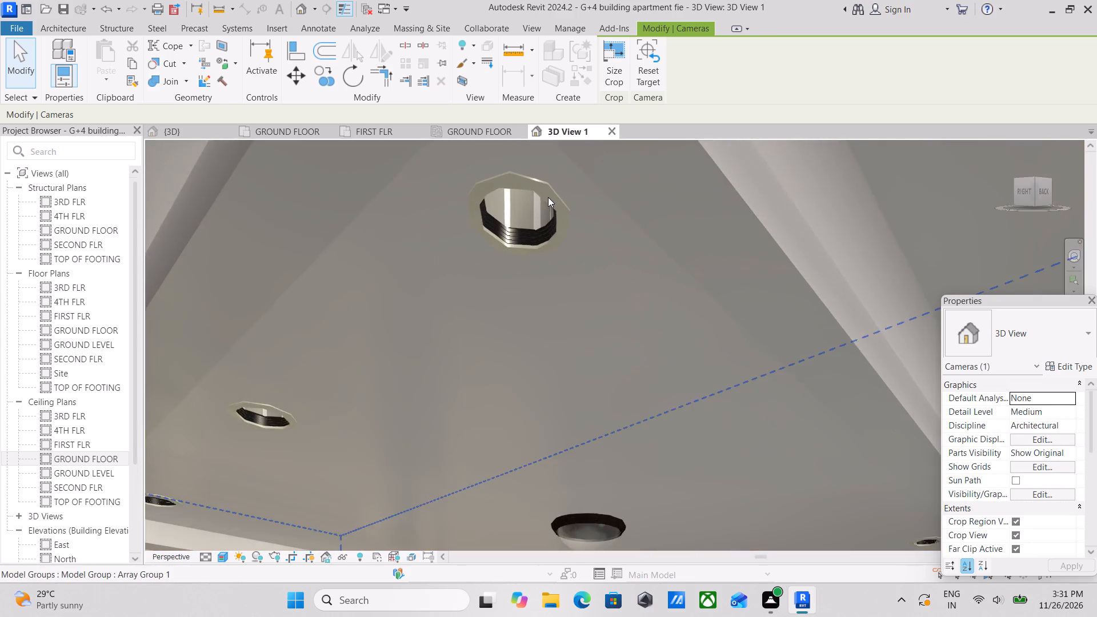
scroll(548, 197, up, 4)
scroll(548, 197, down, 8)
scroll(447, 306, up, 7)
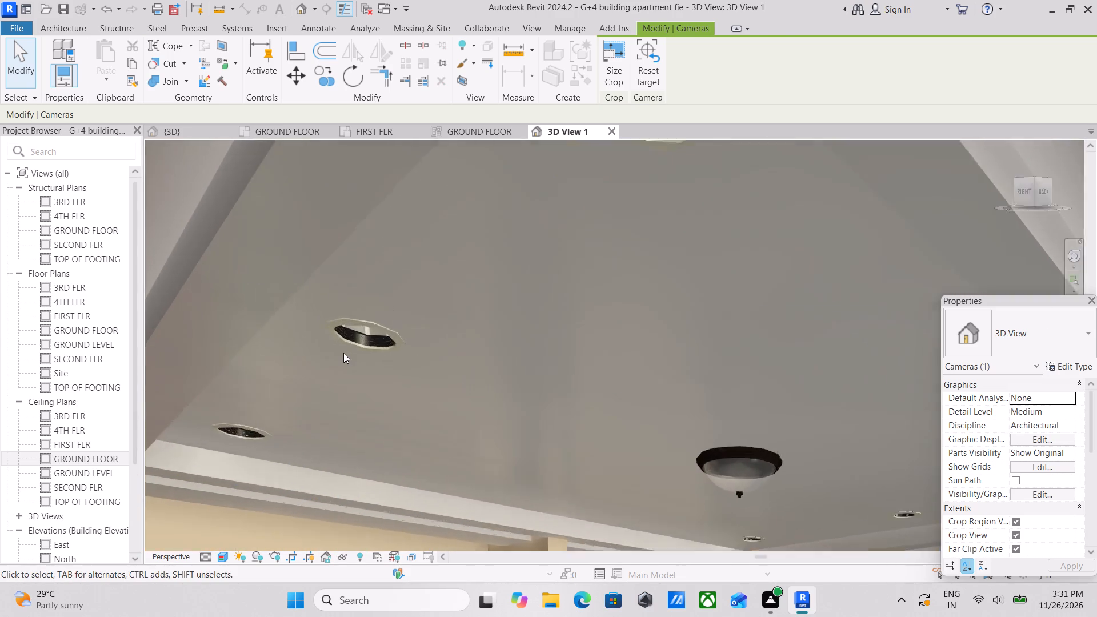
scroll(343, 353, up, 13)
scroll(399, 315, down, 12)
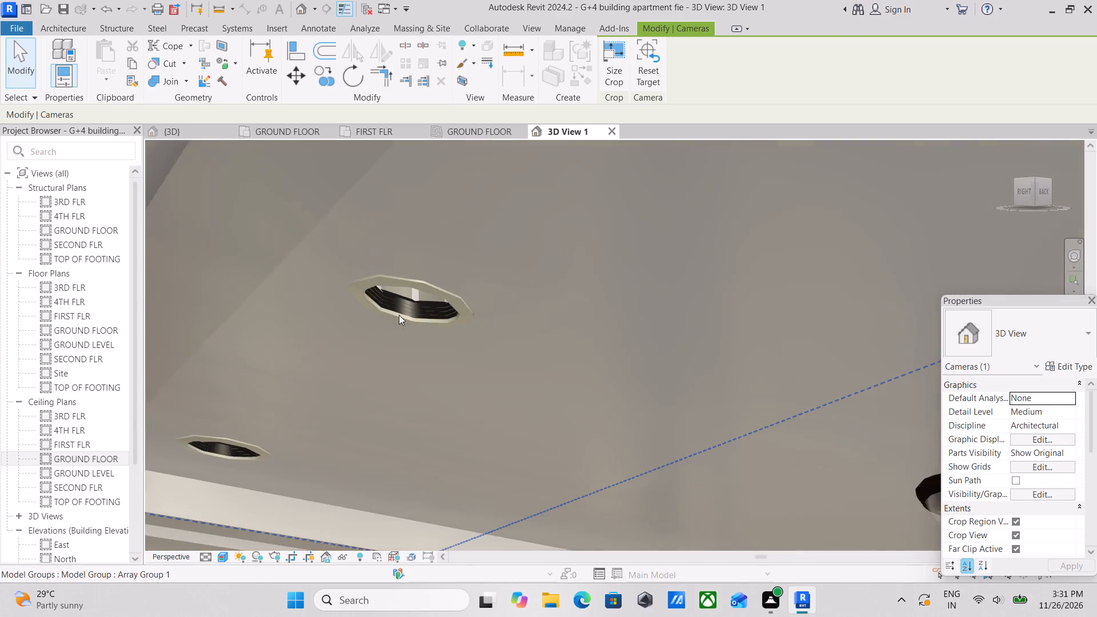
middle_drag(399, 315, 476, 172)
middle_drag(569, 300, 201, 283)
middle_drag(615, 298, 455, 263)
scroll(588, 381, up, 4)
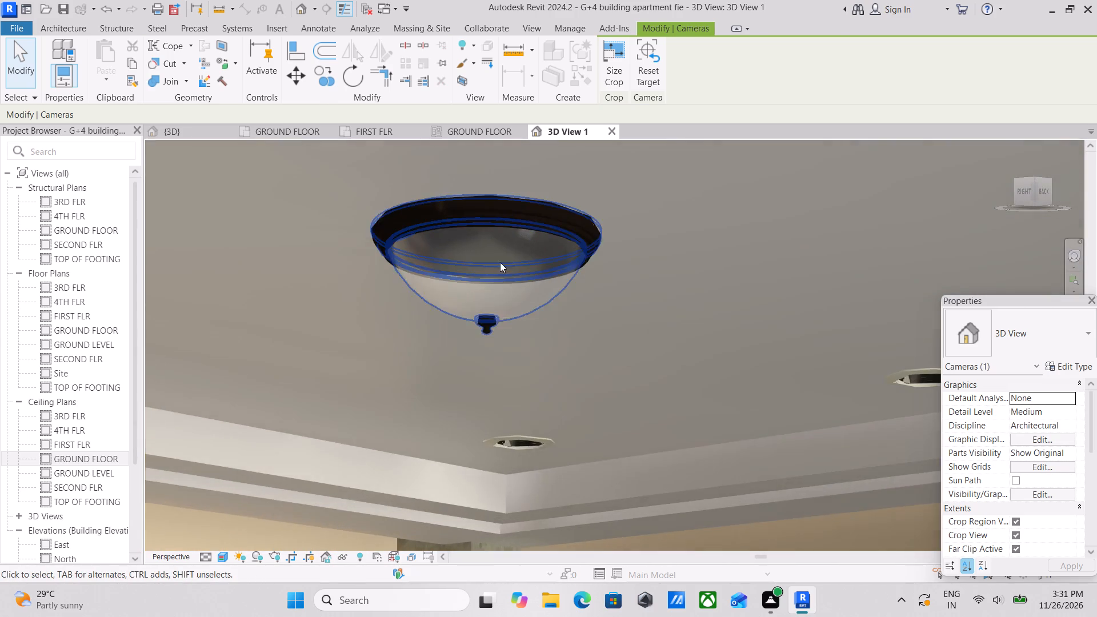
scroll(482, 244, up, 5)
scroll(482, 244, down, 7)
middle_drag(540, 347, 487, 306)
scroll(768, 331, up, 1)
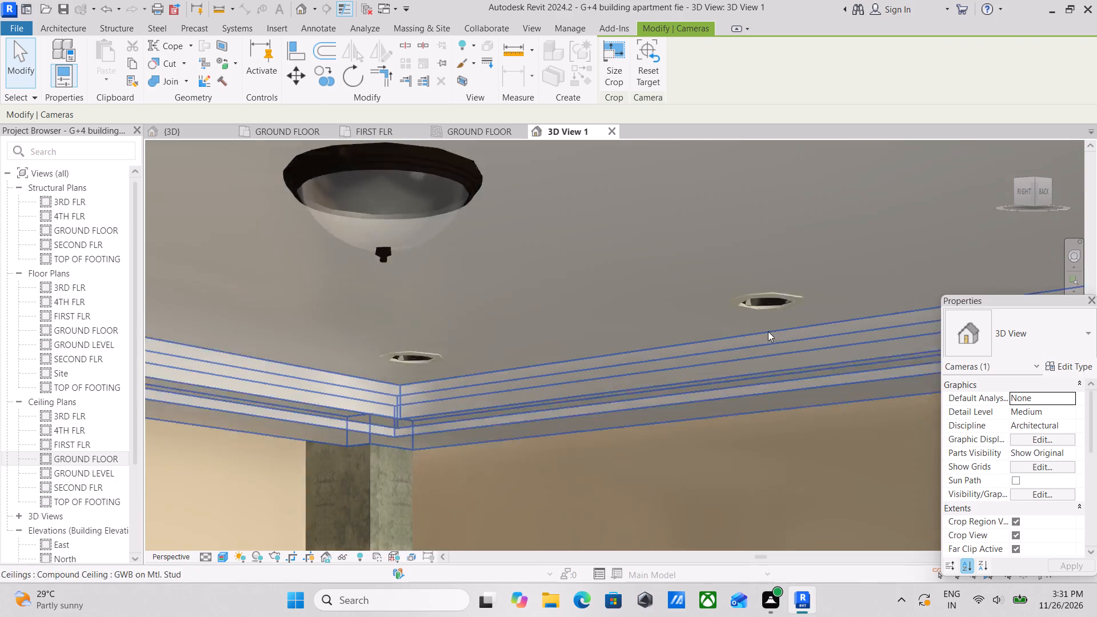
scroll(768, 331, up, 7)
scroll(764, 295, down, 10)
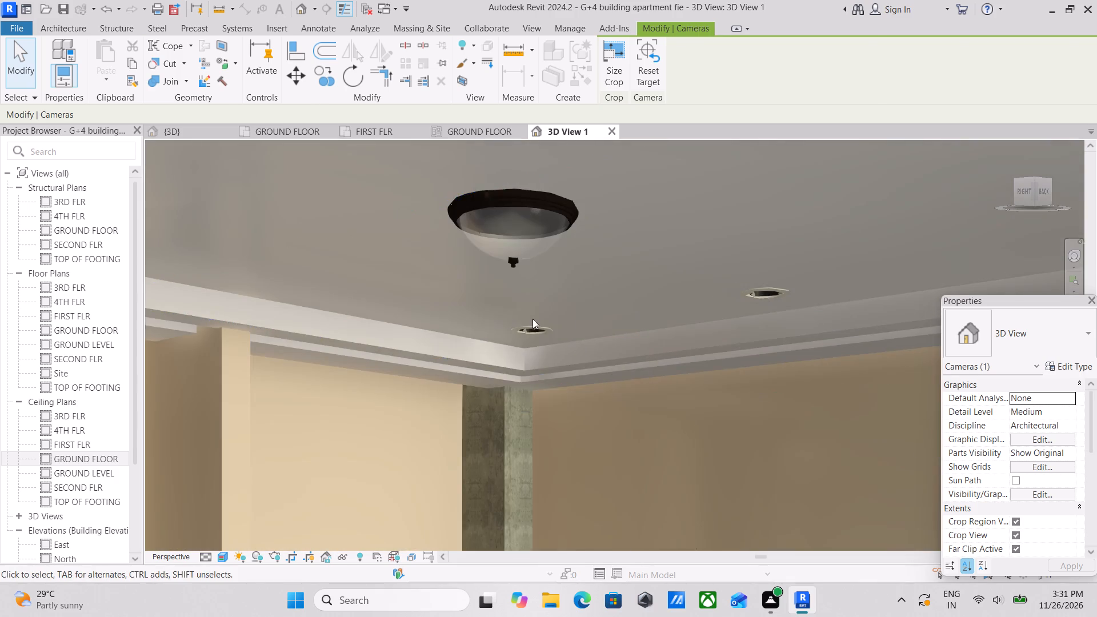
scroll(509, 319, down, 6)
middle_drag(529, 360, 561, 401)
key(Escape)
scroll(541, 378, down, 6)
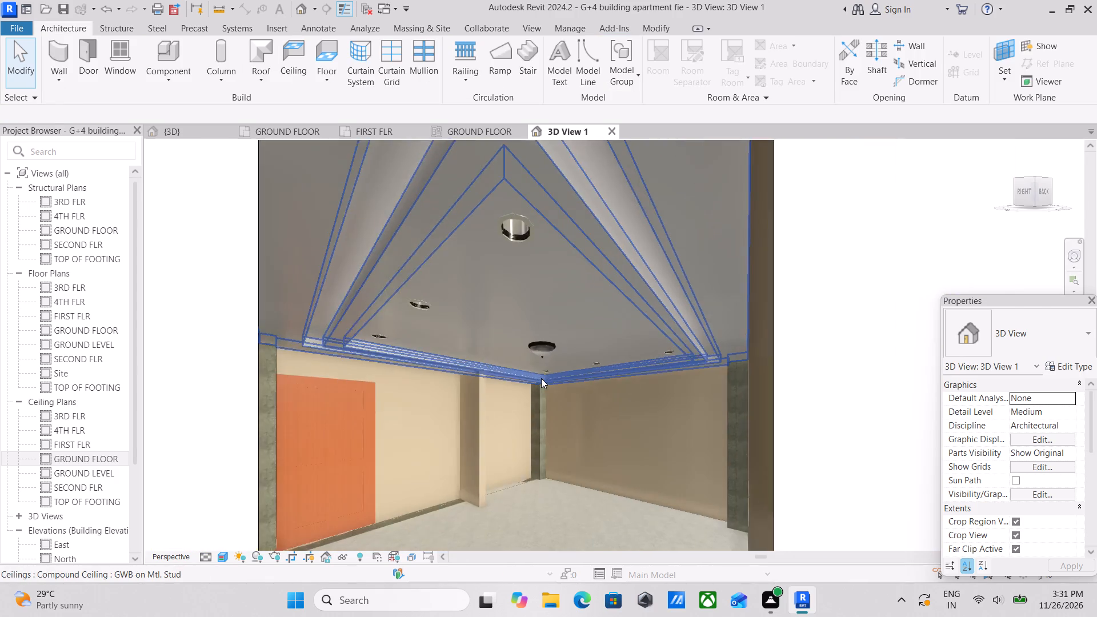
scroll(541, 378, down, 3)
In the GROUND FLOOR ceiling plan, copy the GWB on Mtl. Stud ceiling straight down to the lower corner room, from column corner to column corner.
click(478, 130)
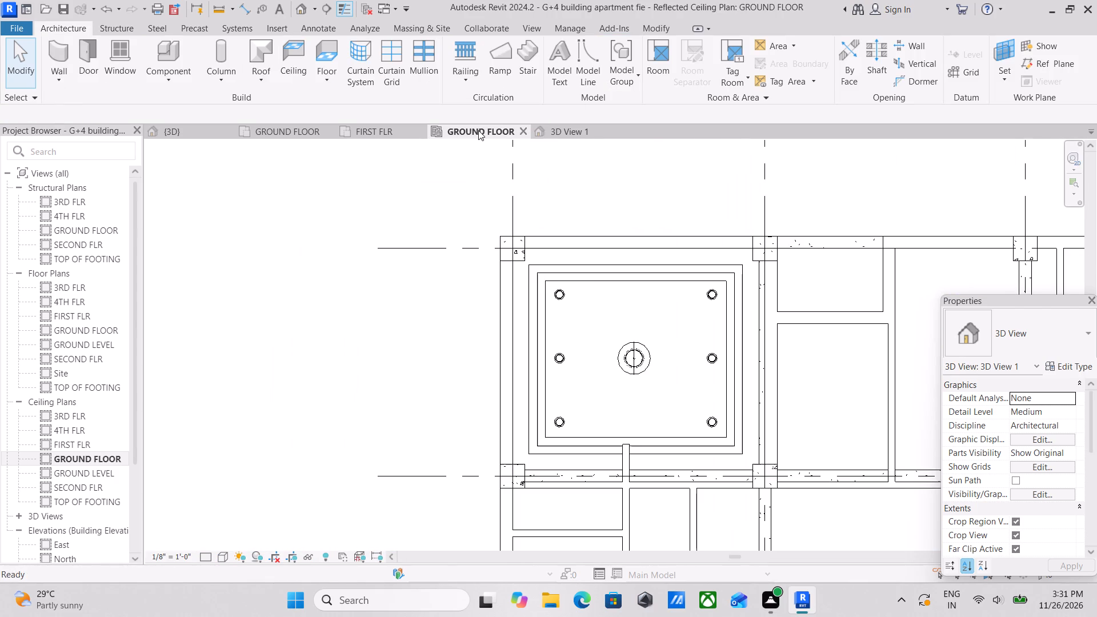
click(739, 425)
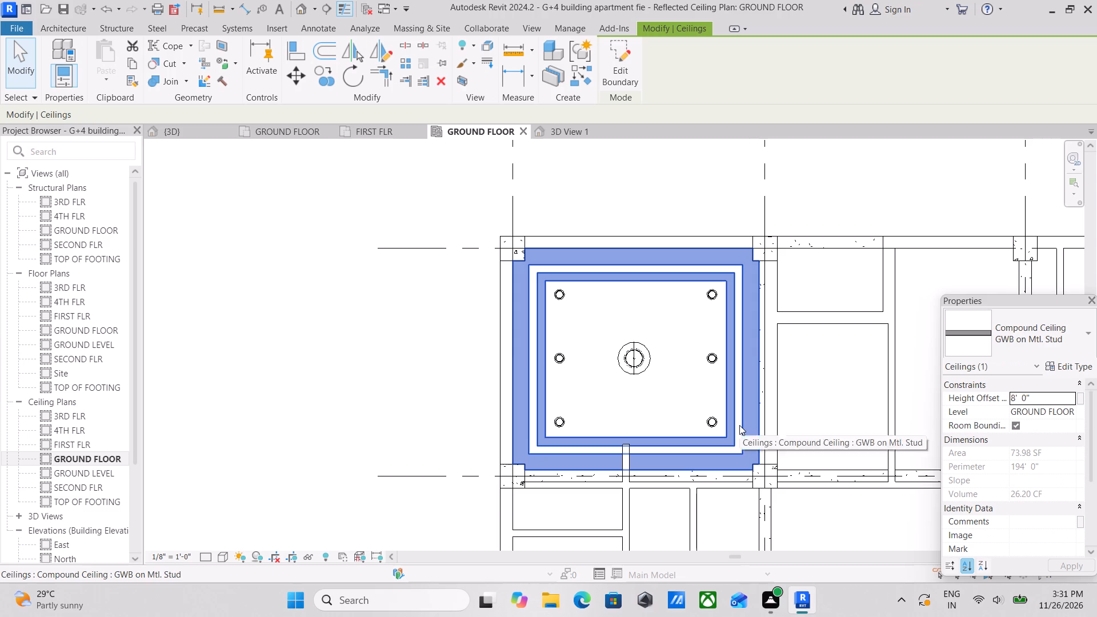
middle_drag(709, 360, 666, 314)
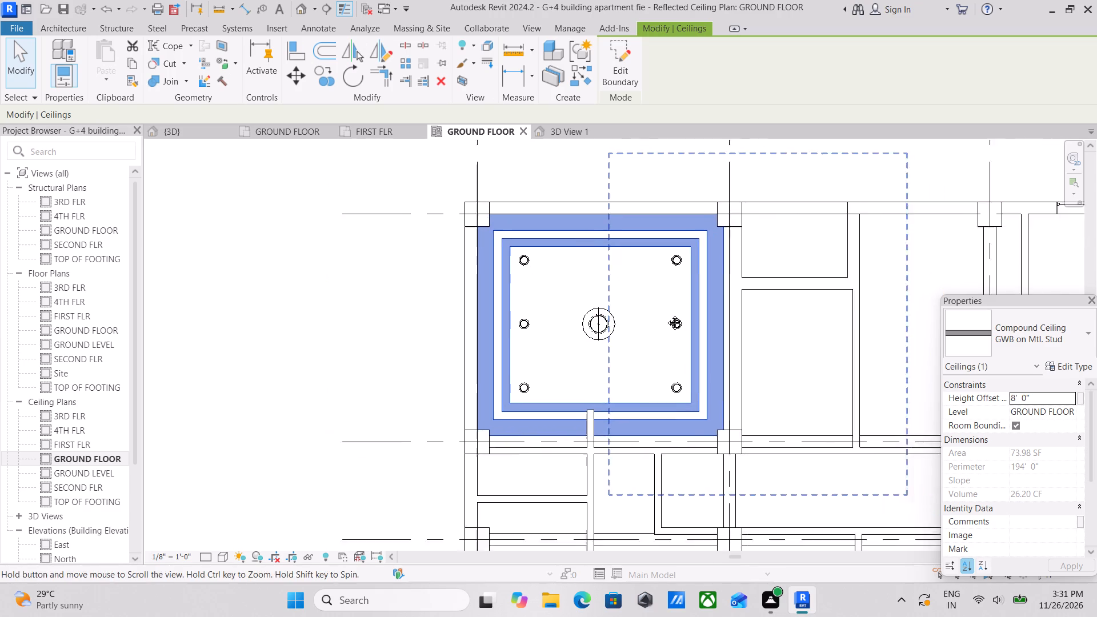
middle_drag(666, 314, 659, 301)
scroll(667, 338, down, 4)
middle_drag(663, 338, 640, 218)
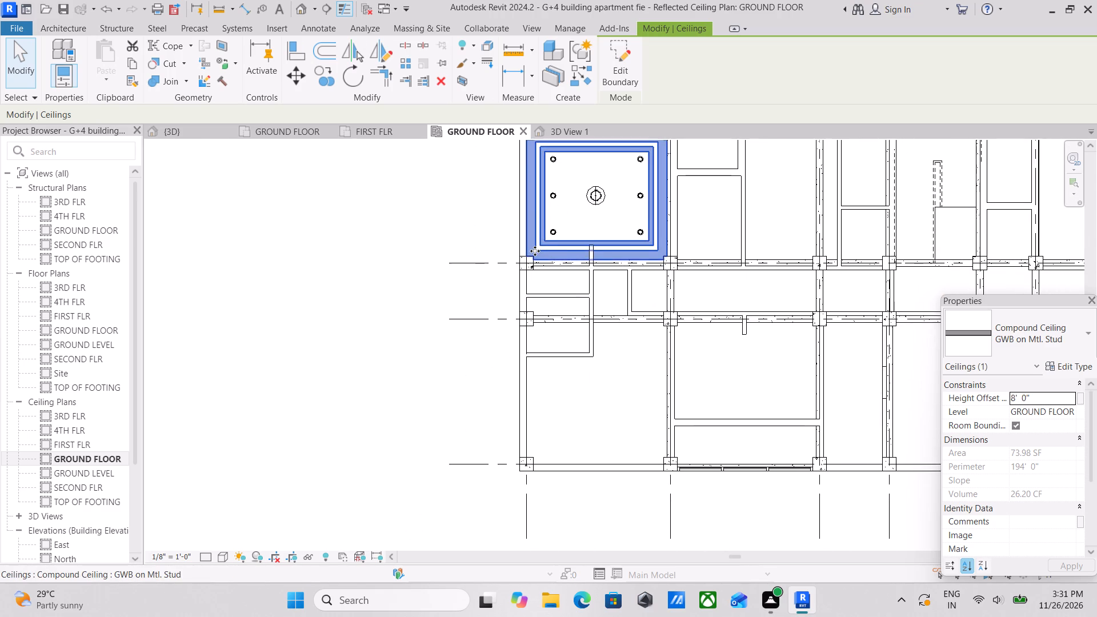
scroll(535, 251, up, 1)
middle_drag(535, 251, 551, 300)
scroll(572, 285, up, 2)
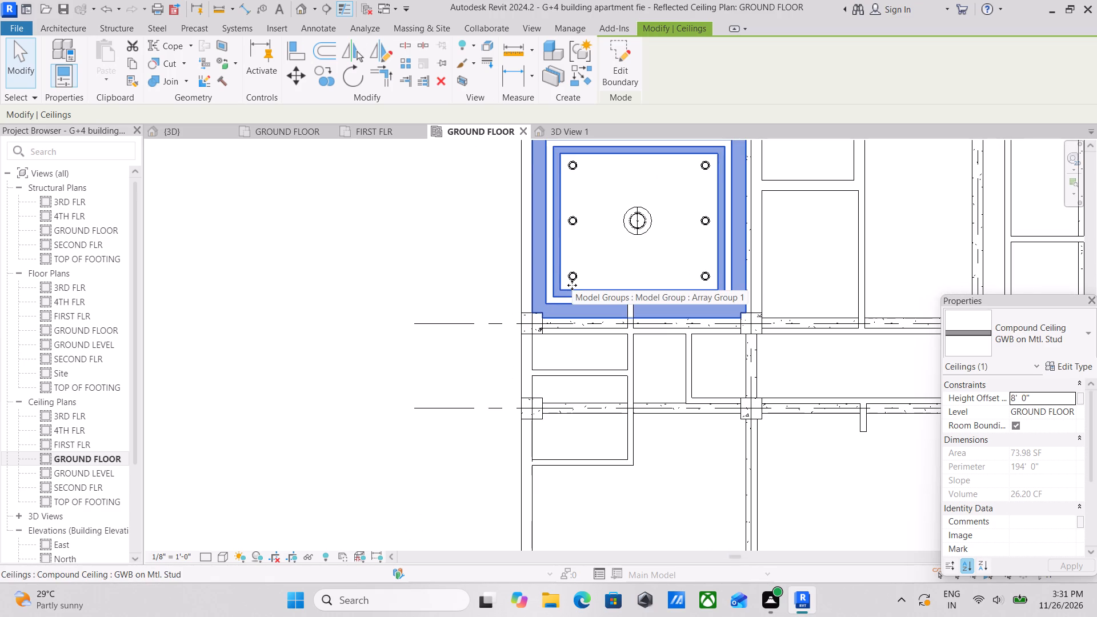
text(CO)
scroll(544, 341, up, 3)
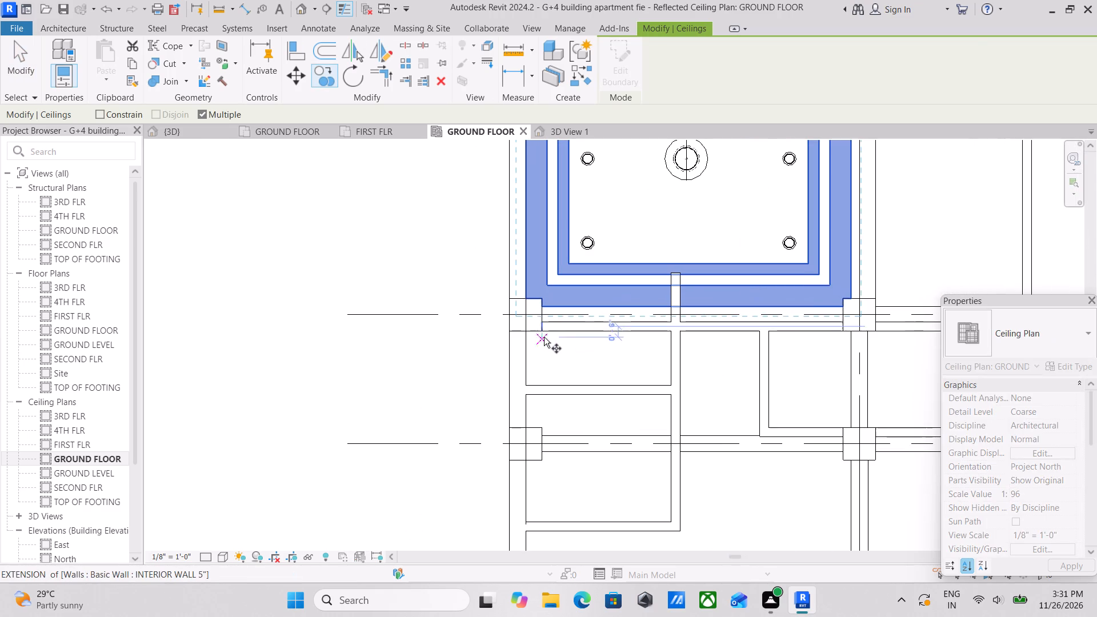
scroll(541, 331, up, 4)
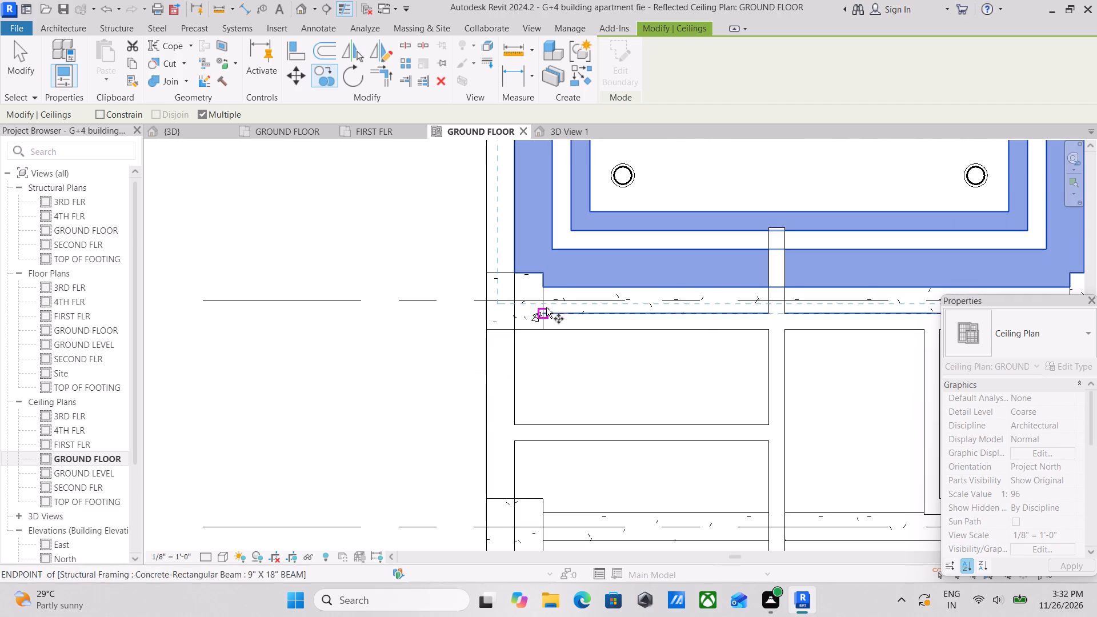
click(547, 283)
middle_drag(537, 384, 560, 231)
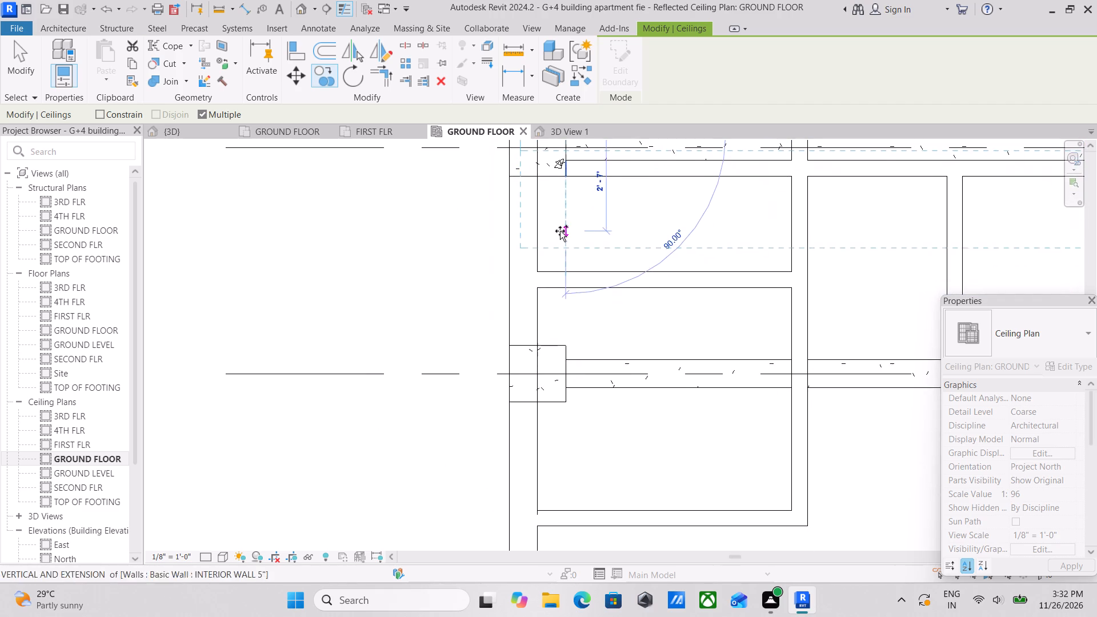
middle_drag(556, 415, 577, 231)
middle_drag(578, 384, 580, 252)
scroll(580, 252, down, 1)
middle_drag(577, 401, 576, 291)
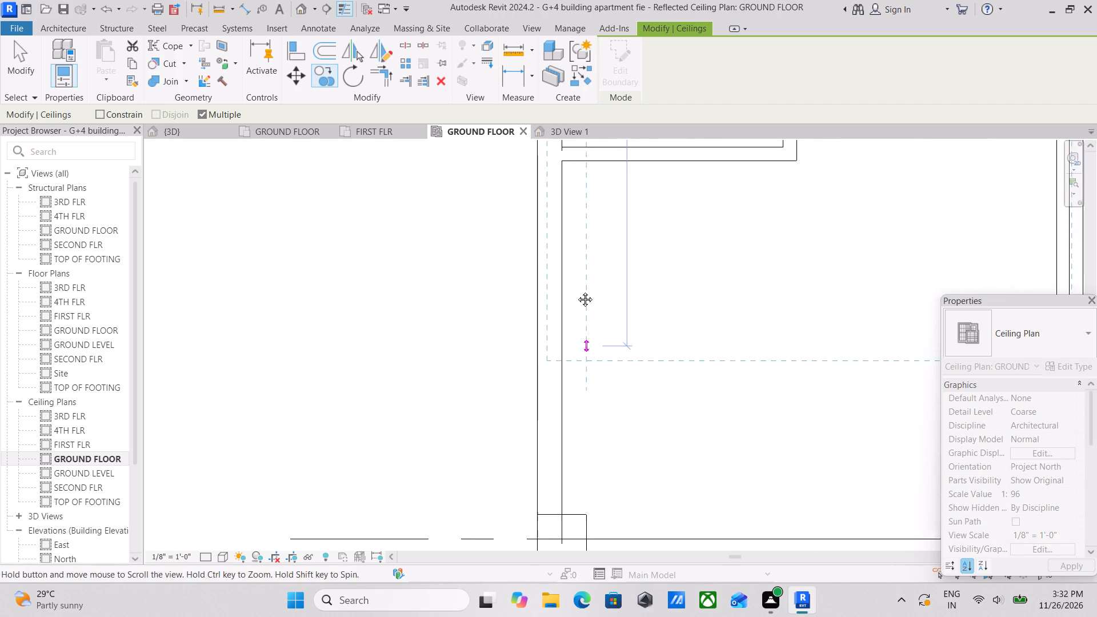
middle_drag(576, 291, 583, 235)
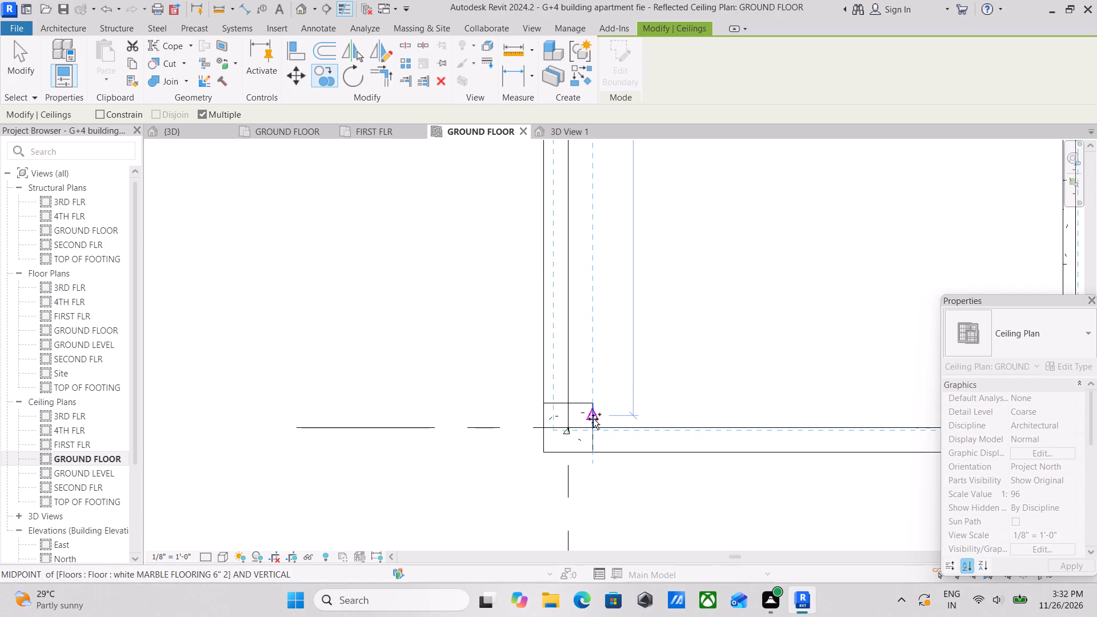
click(593, 423)
scroll(593, 423, down, 5)
middle_drag(646, 363, 629, 427)
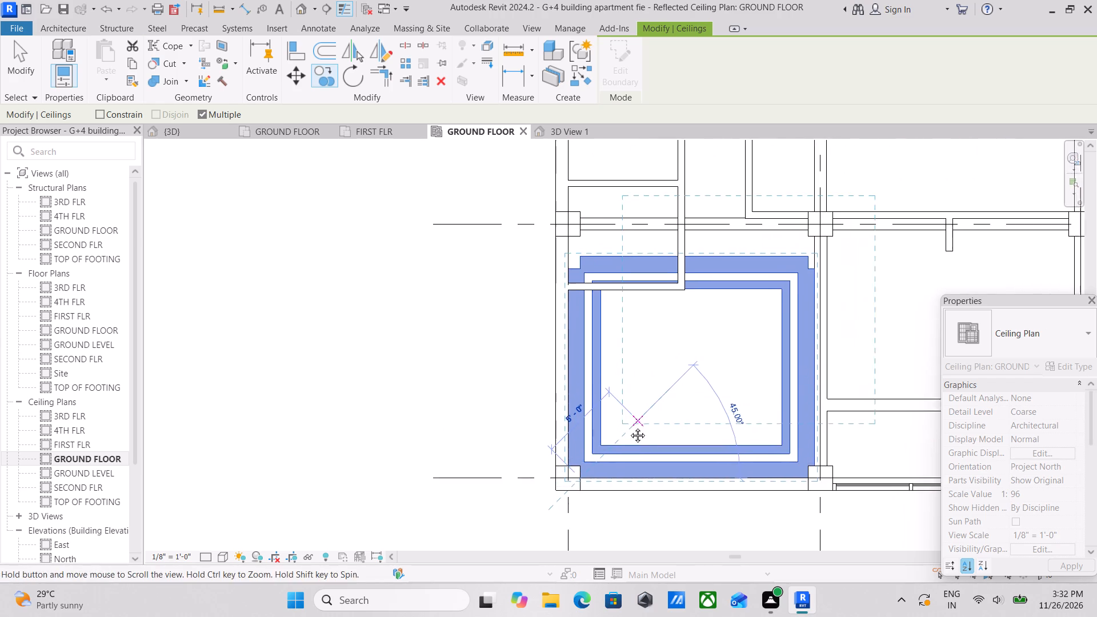
middle_drag(629, 427, 628, 428)
key(Escape)
key(Escape)
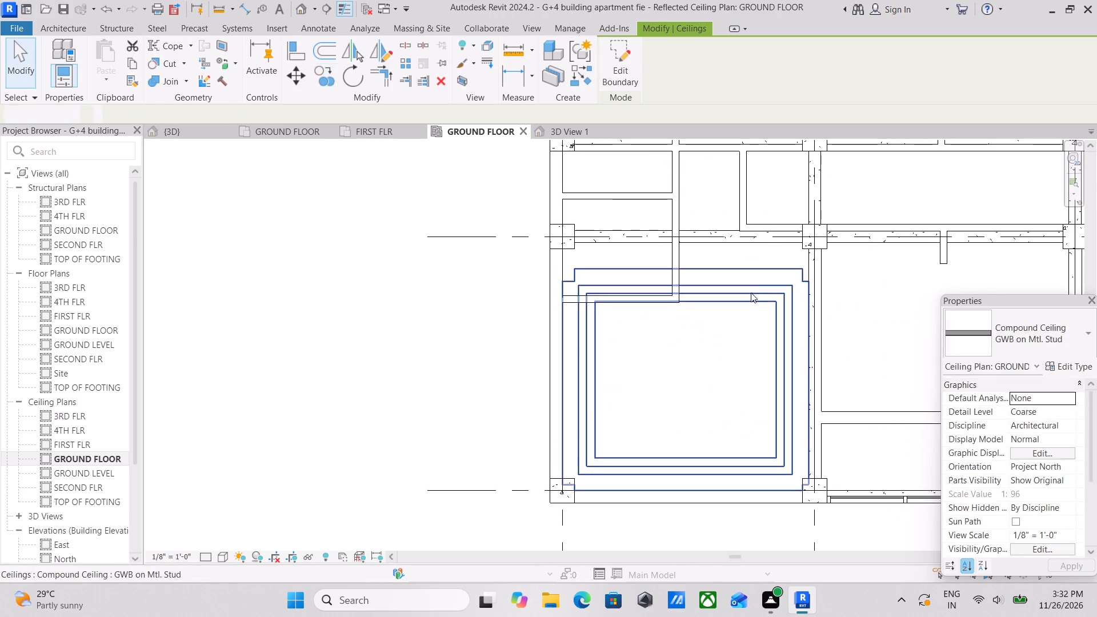
key(Escape)
Edit the copied corner-room ceiling's boundary and delete the outer loop's top line and the two short notch lines at its upper-left corner.
click(764, 287)
click(636, 49)
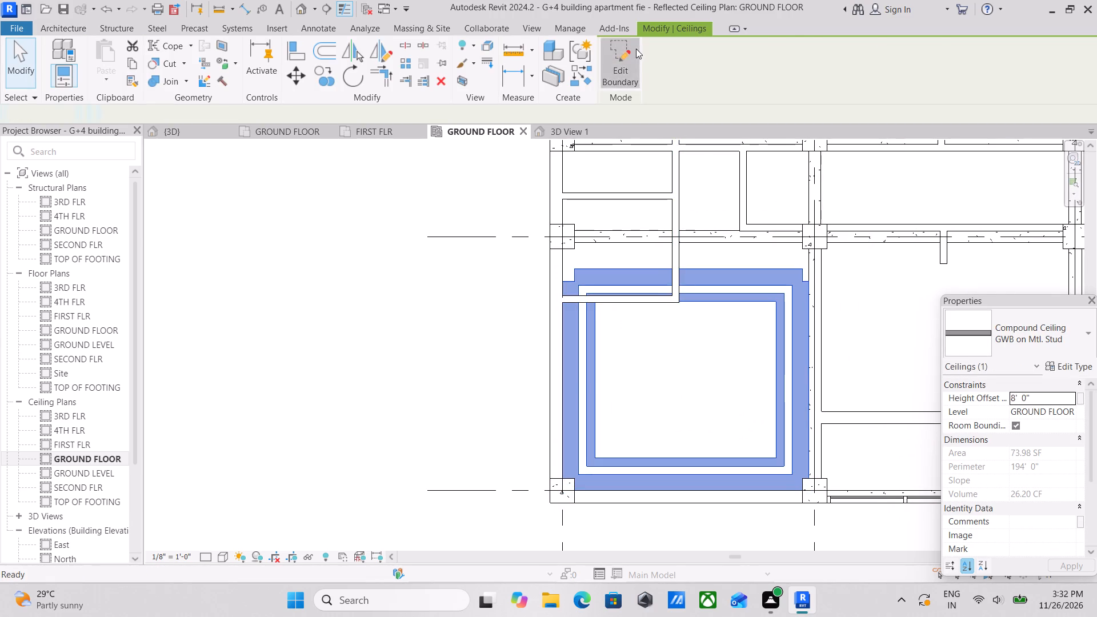
scroll(724, 280, up, 3)
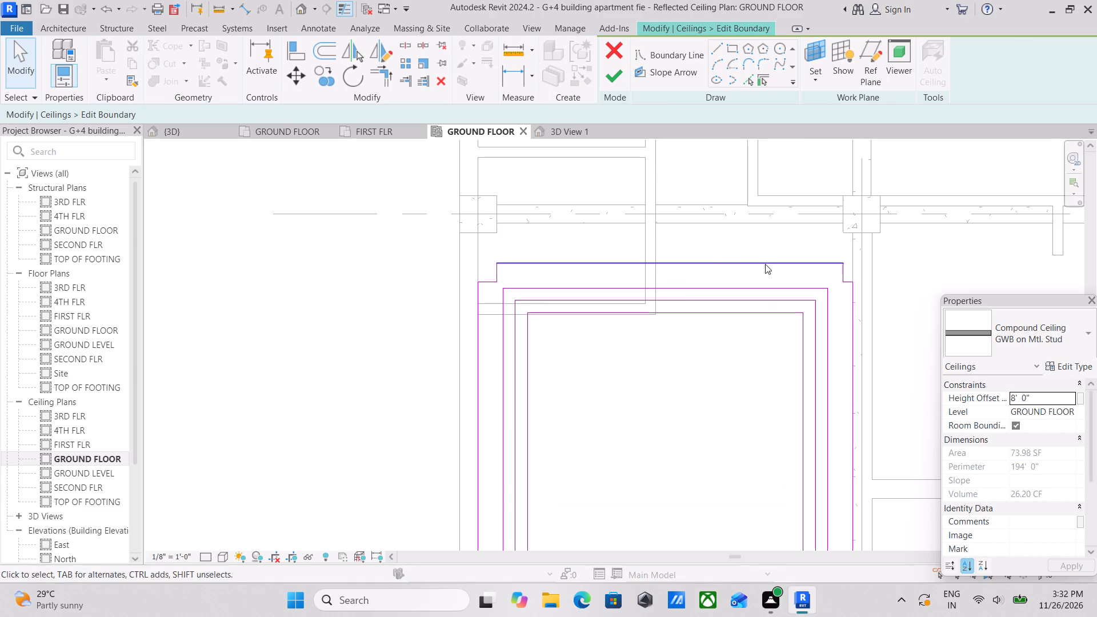
scroll(842, 281, up, 2)
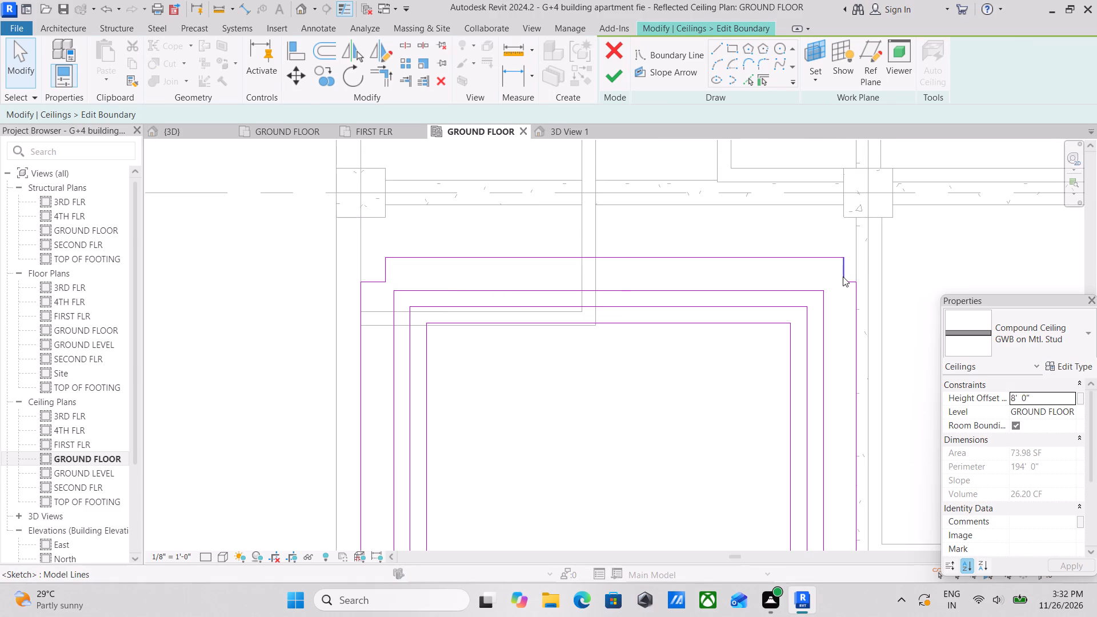
scroll(529, 270, down, 1)
middle_drag(529, 270, 591, 348)
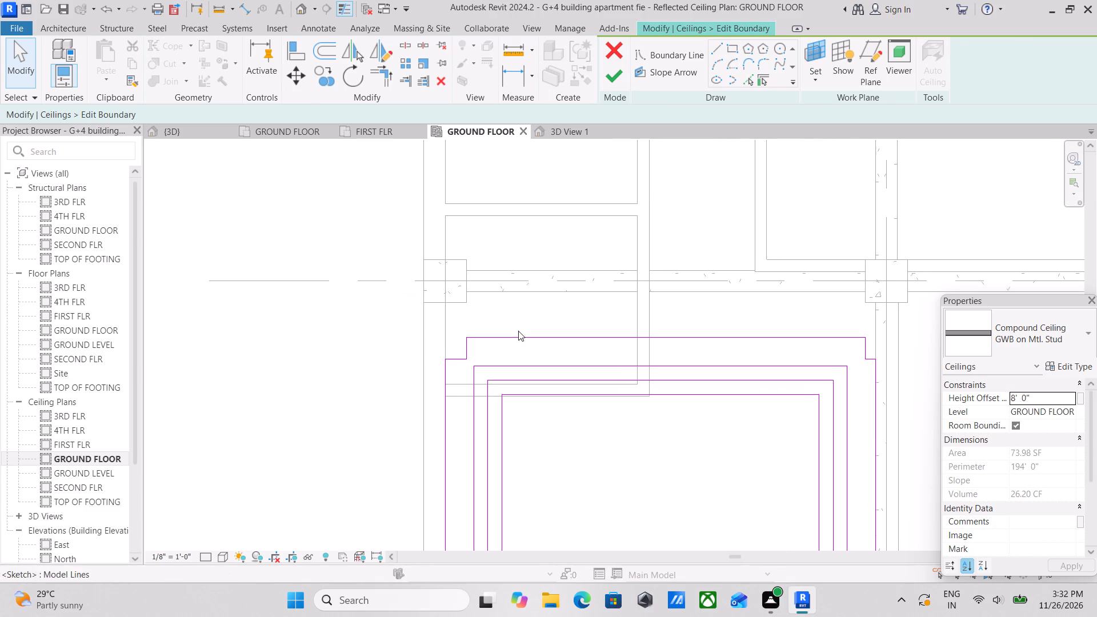
click(515, 337)
right_click(515, 337)
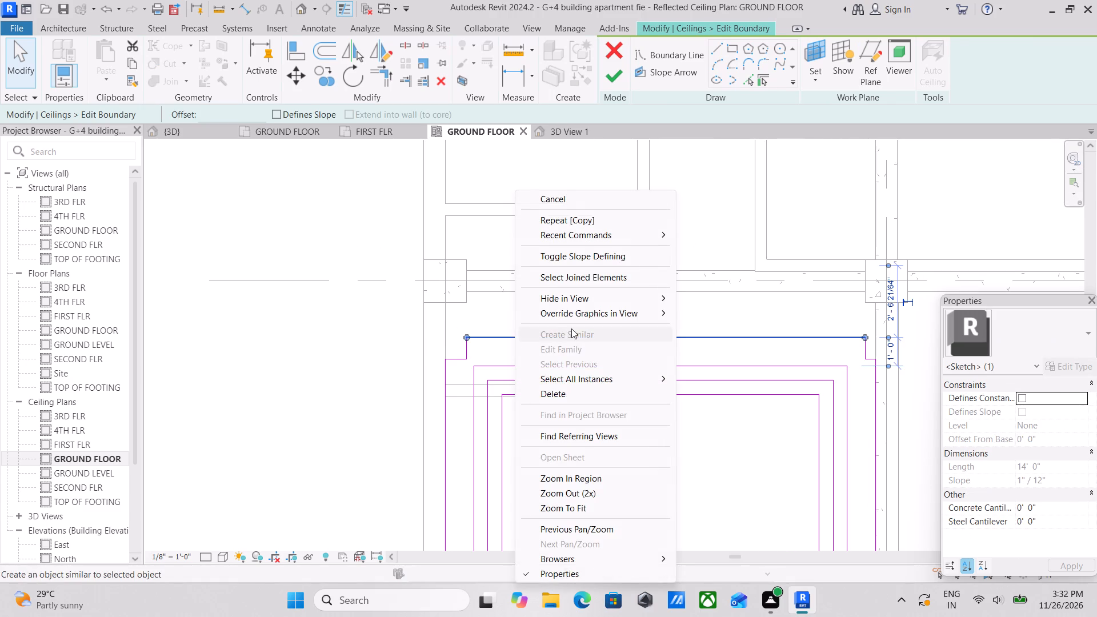
click(557, 398)
click(472, 348)
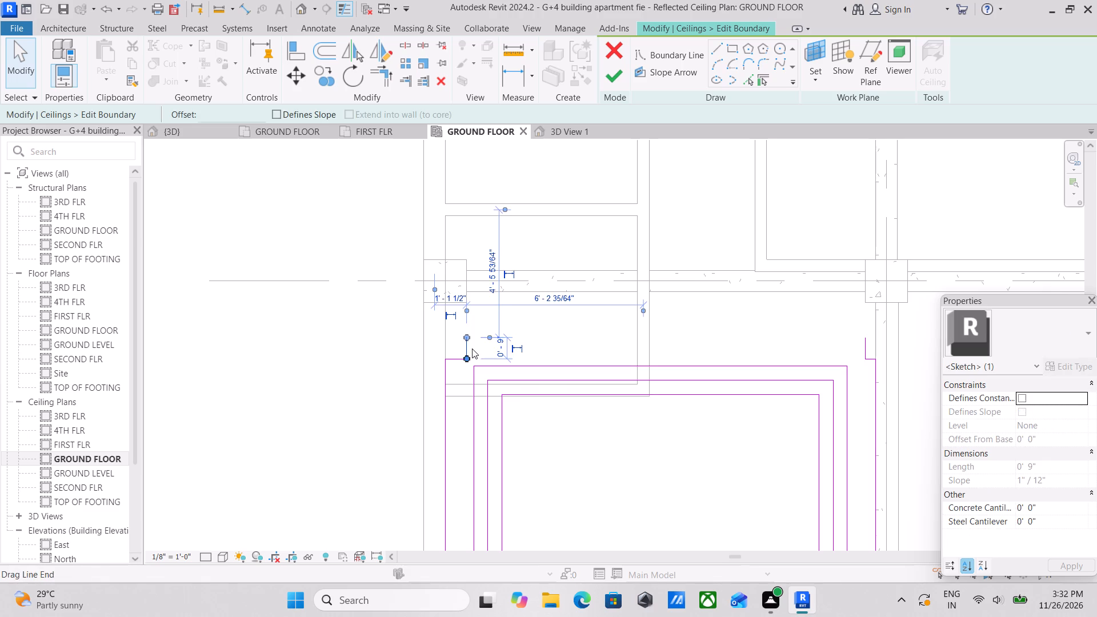
right_click(472, 348)
click(541, 397)
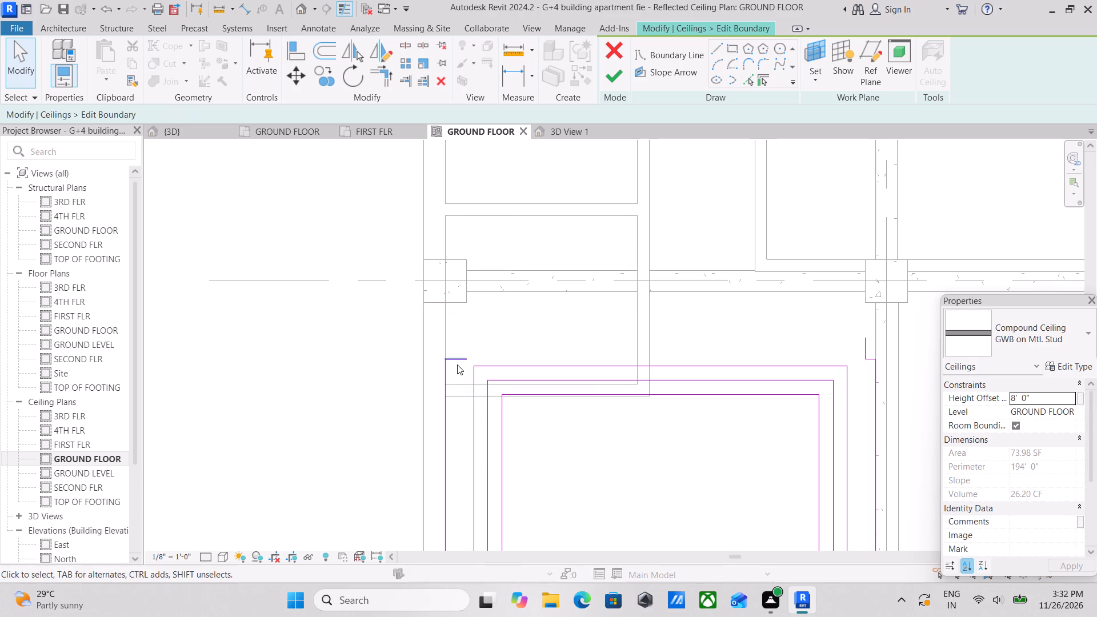
click(458, 362)
right_click(458, 362)
click(499, 392)
Shorten the outer loop's left boundary line from its upper end down to the interior wall's lower face.
scroll(450, 383, up, 1)
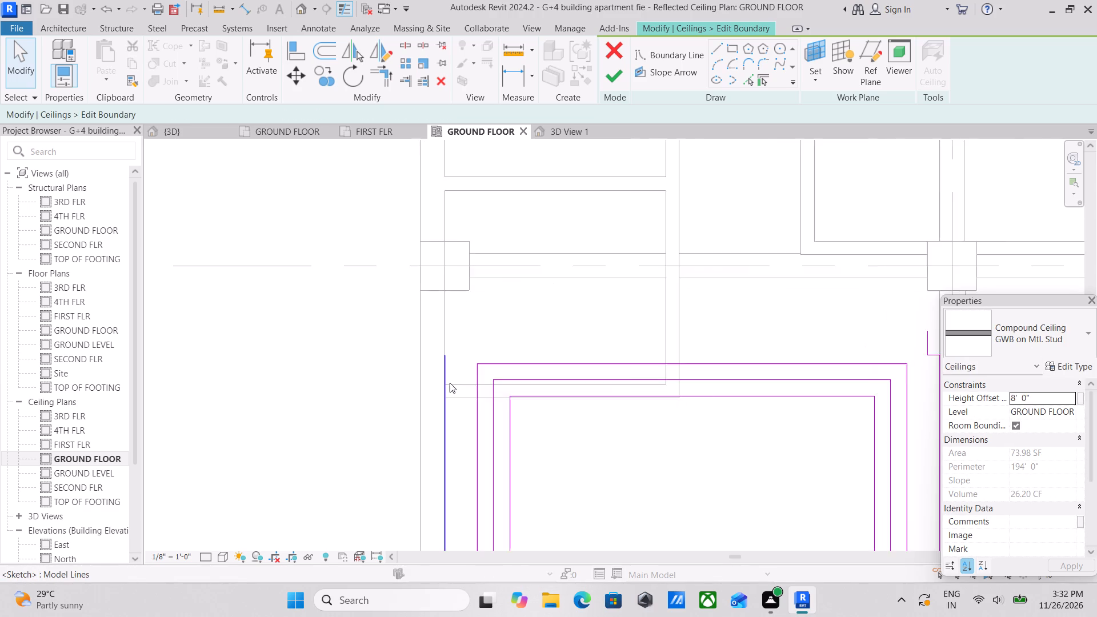
scroll(450, 383, up, 1)
click(442, 368)
drag(444, 352, 442, 360)
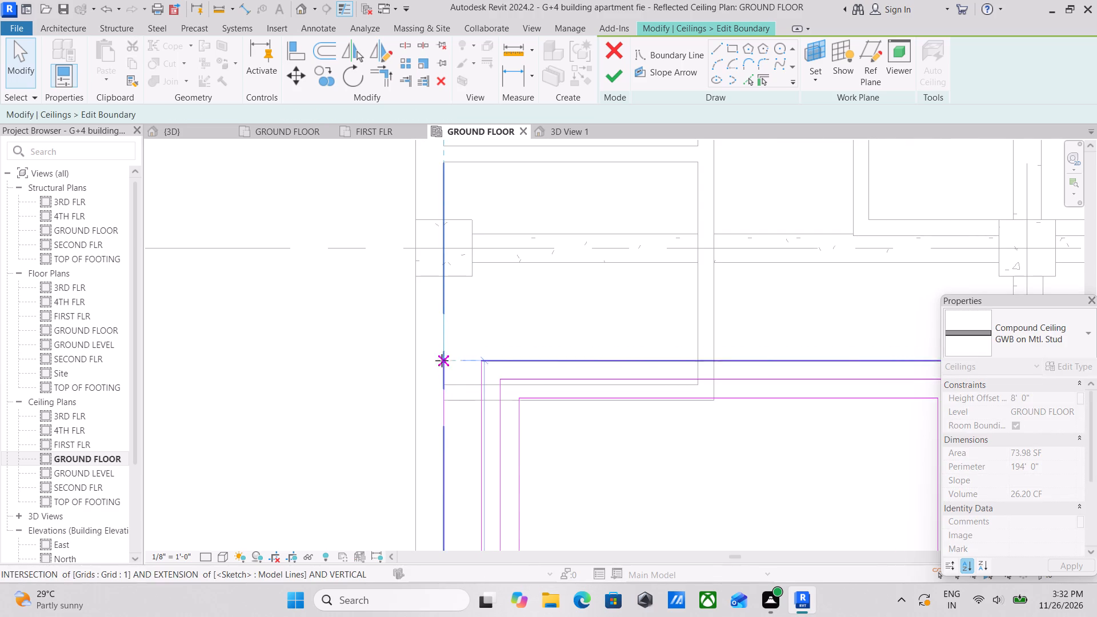
drag(442, 360, 441, 403)
scroll(517, 386, down, 2)
middle_drag(517, 386, 462, 351)
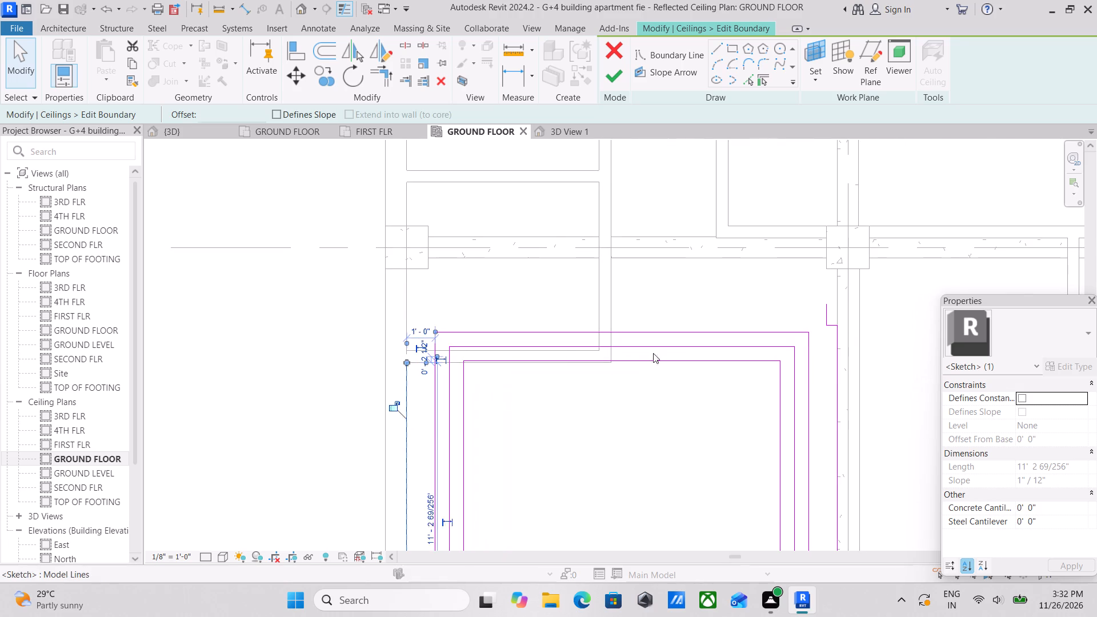
key(Escape)
Delete the top line of the largest inner loop and shorten its left line to about 9' 8".
click(584, 338)
right_click(584, 338)
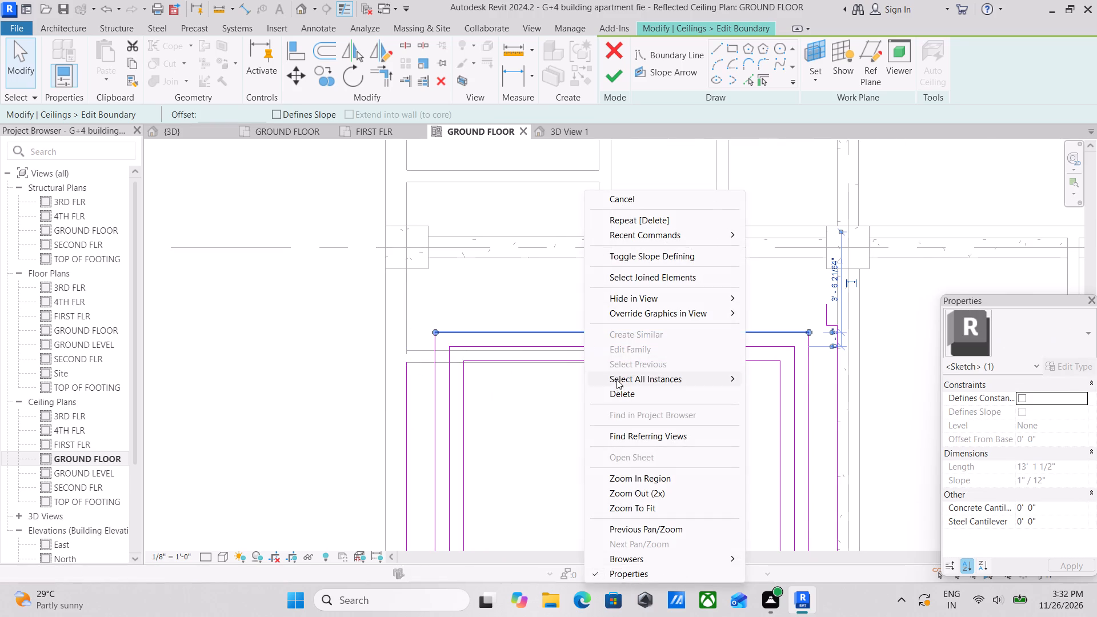
click(618, 389)
scroll(476, 336, up, 2)
click(422, 342)
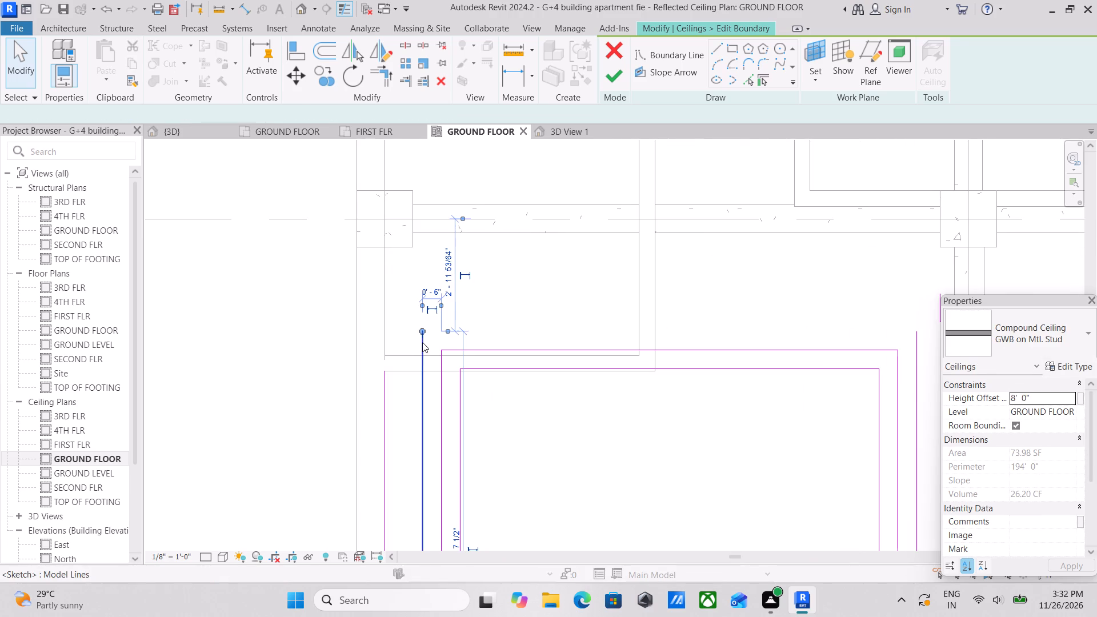
drag(422, 331, 421, 395)
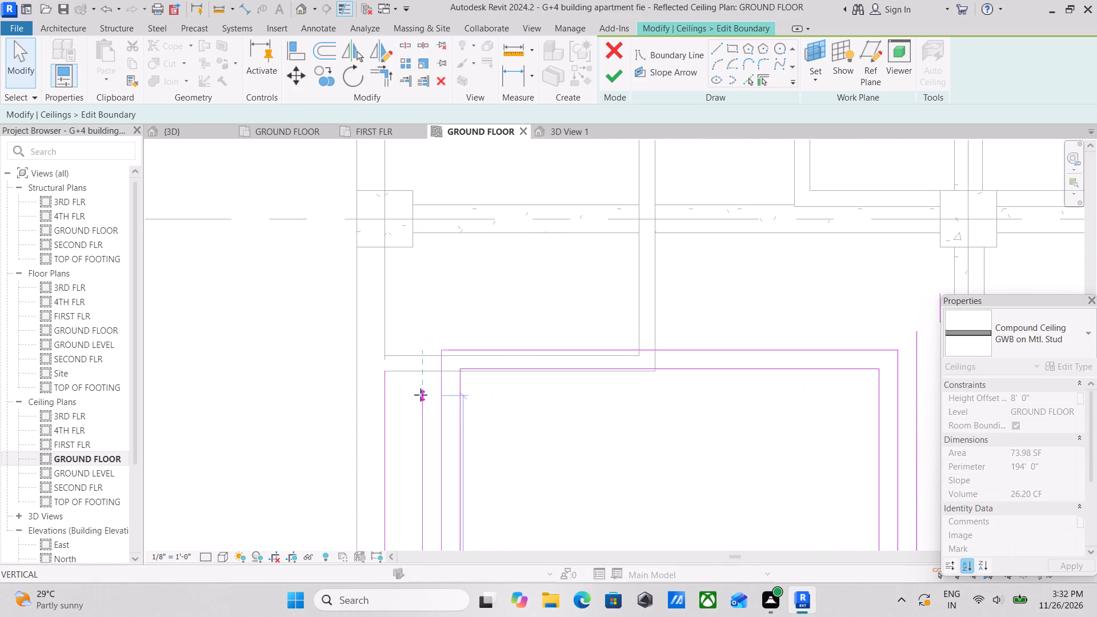
drag(421, 395, 421, 406)
middle_drag(743, 350, 611, 285)
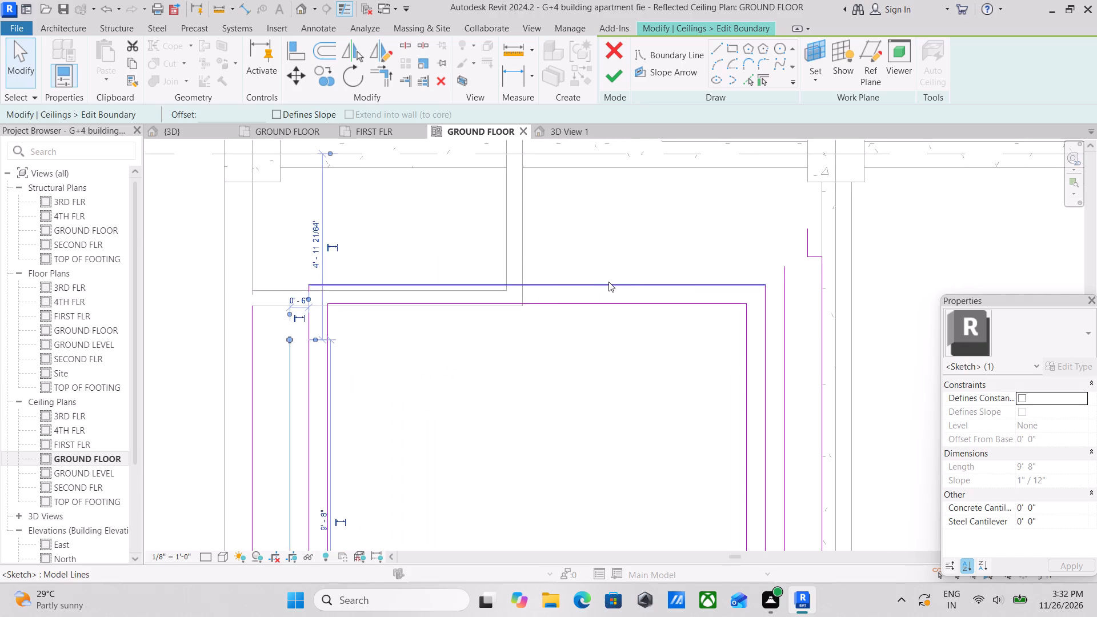
key(Escape)
Delete the two short notch lines at the outer loop's upper-right corner.
scroll(787, 287, down, 2)
middle_drag(759, 287, 718, 291)
scroll(780, 253, up, 3)
click(748, 261)
right_click(748, 261)
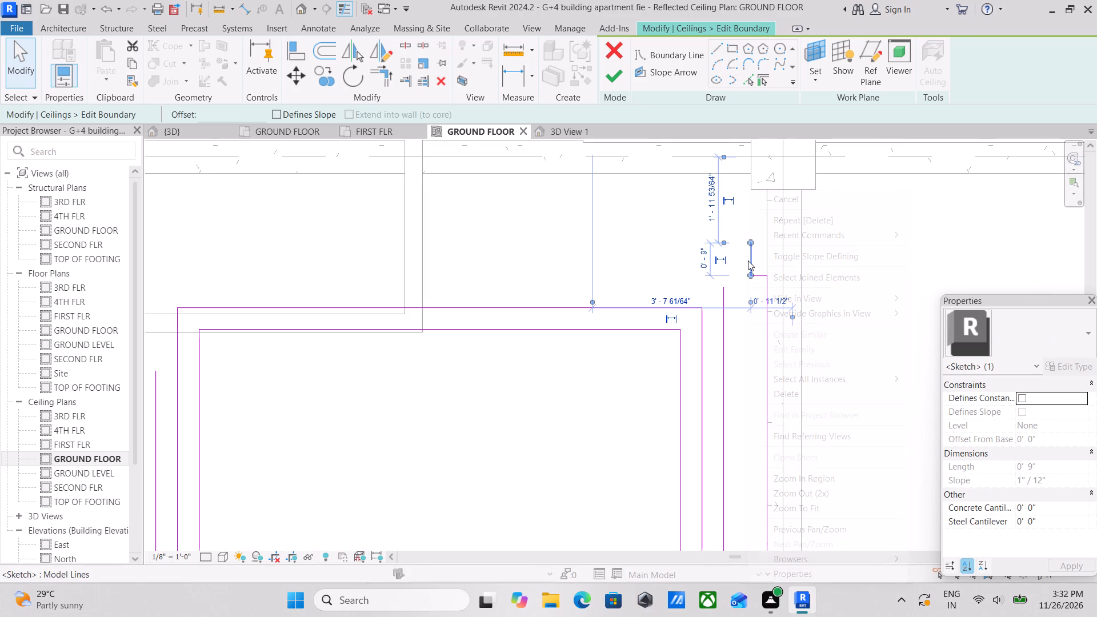
click(789, 390)
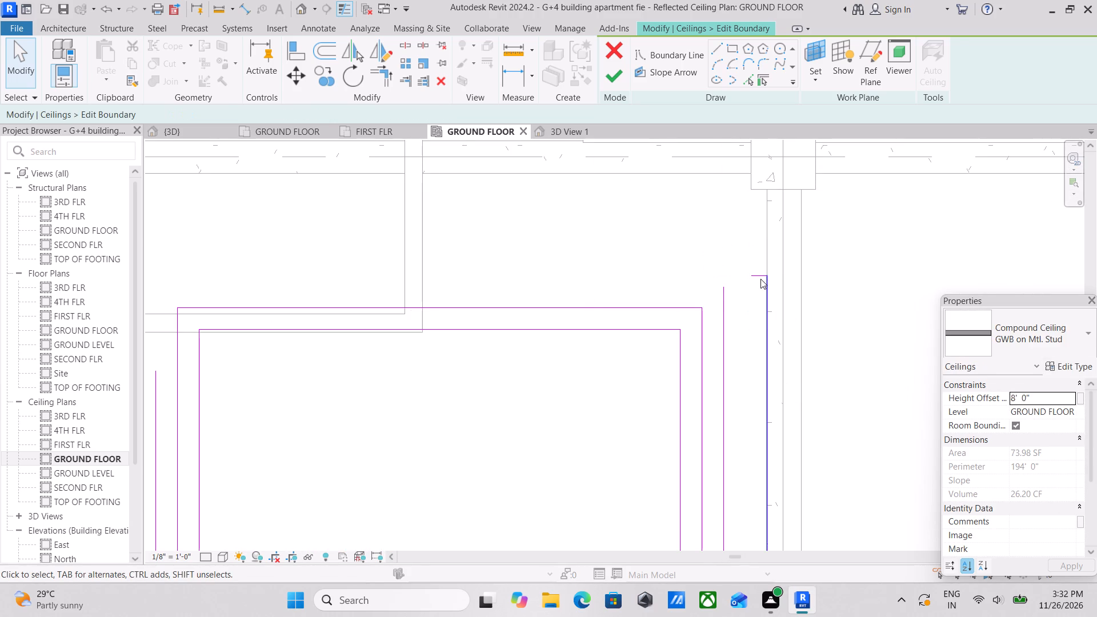
click(760, 279)
right_click(760, 279)
click(800, 391)
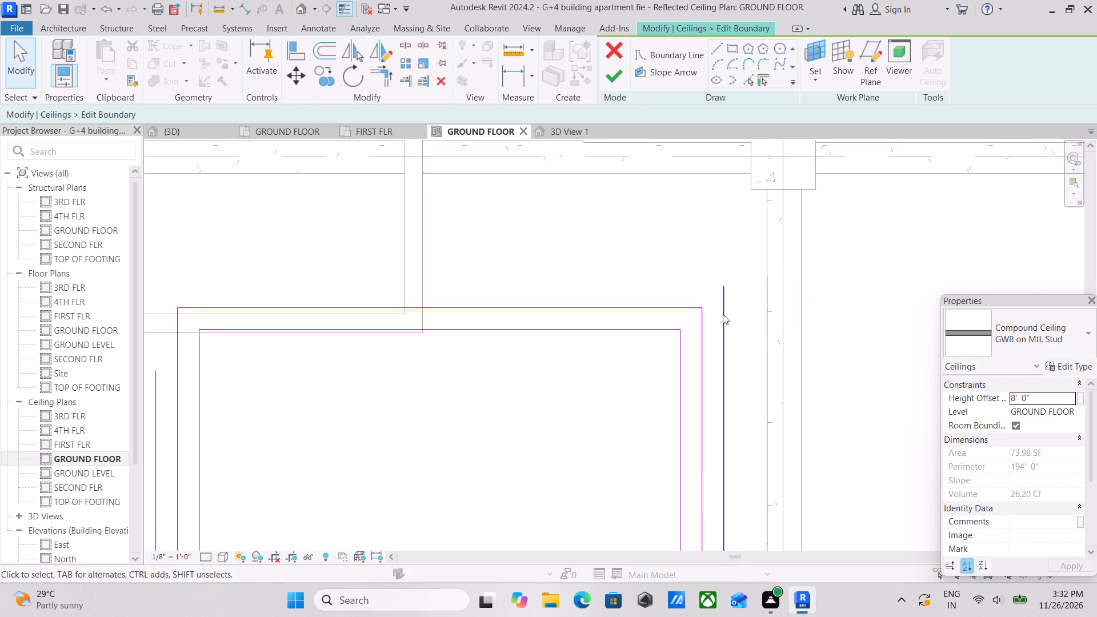
Delete the top lines of the two remaining inner loops.
scroll(611, 319, down, 2)
middle_drag(598, 319, 624, 314)
click(623, 308)
right_click(623, 308)
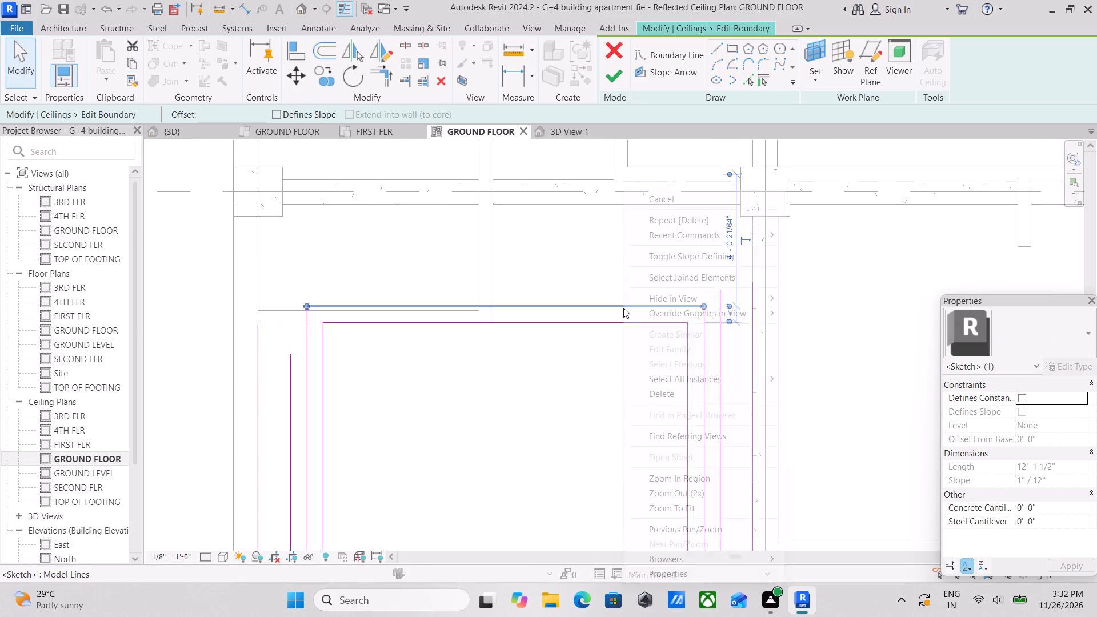
click(660, 392)
click(568, 320)
right_click(568, 320)
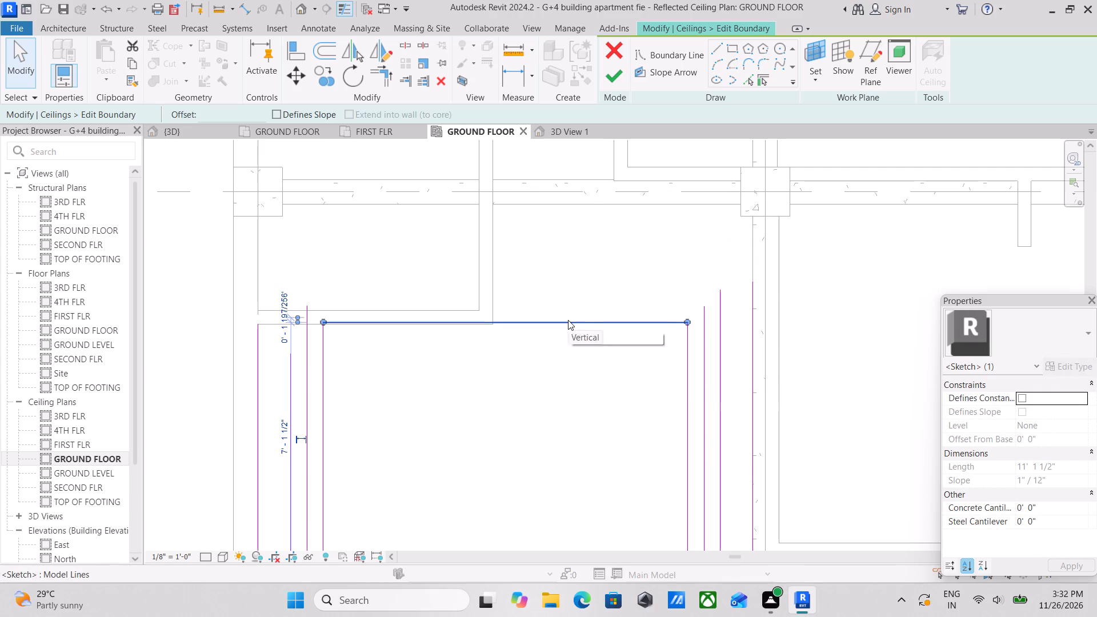
click(616, 394)
Shorten the left lines of the two smaller inner loops from the top, to about 8' 5" and 7' 0" for the innermost.
middle_drag(449, 361, 588, 247)
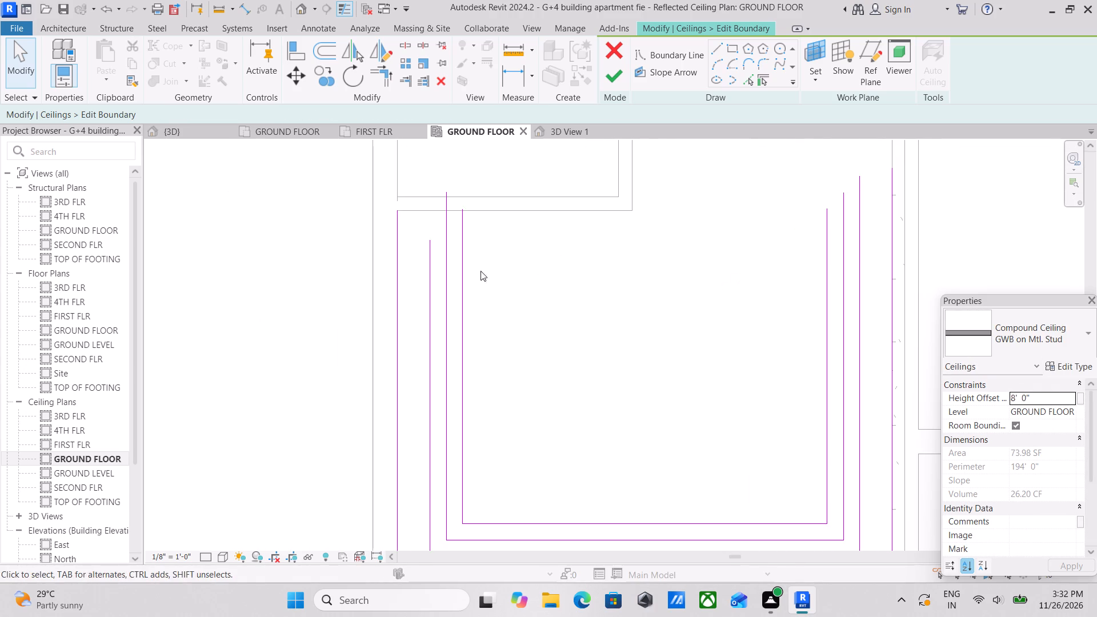
click(443, 257)
drag(444, 191, 445, 263)
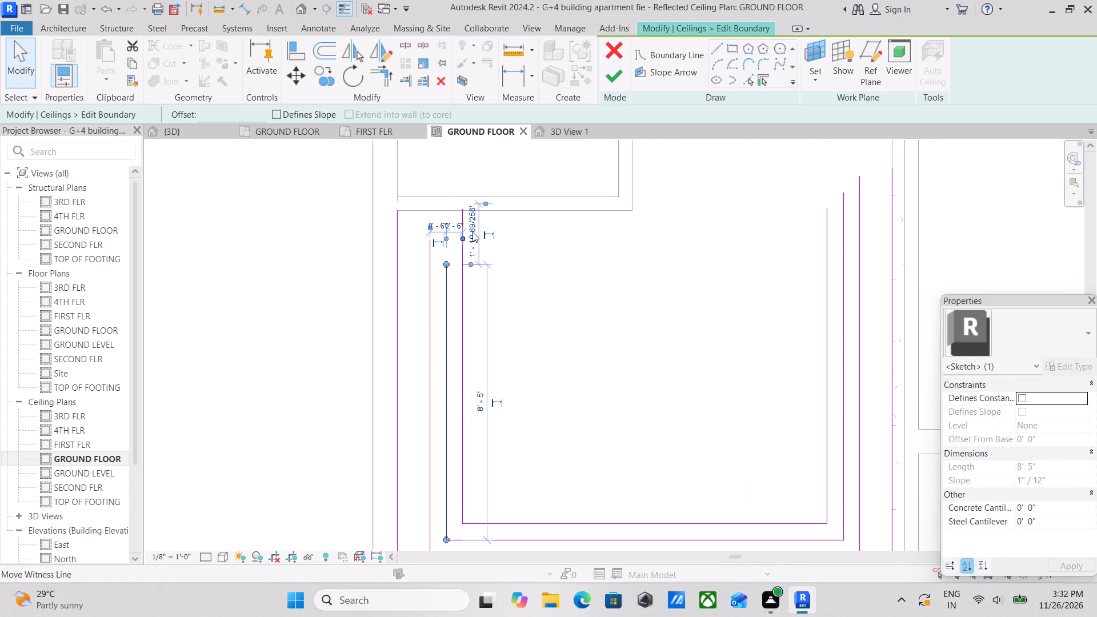
middle_drag(586, 256, 595, 286)
key(Escape)
key(Escape)
middle_drag(659, 244, 664, 281)
scroll(715, 259, down, 2)
middle_drag(715, 259, 693, 277)
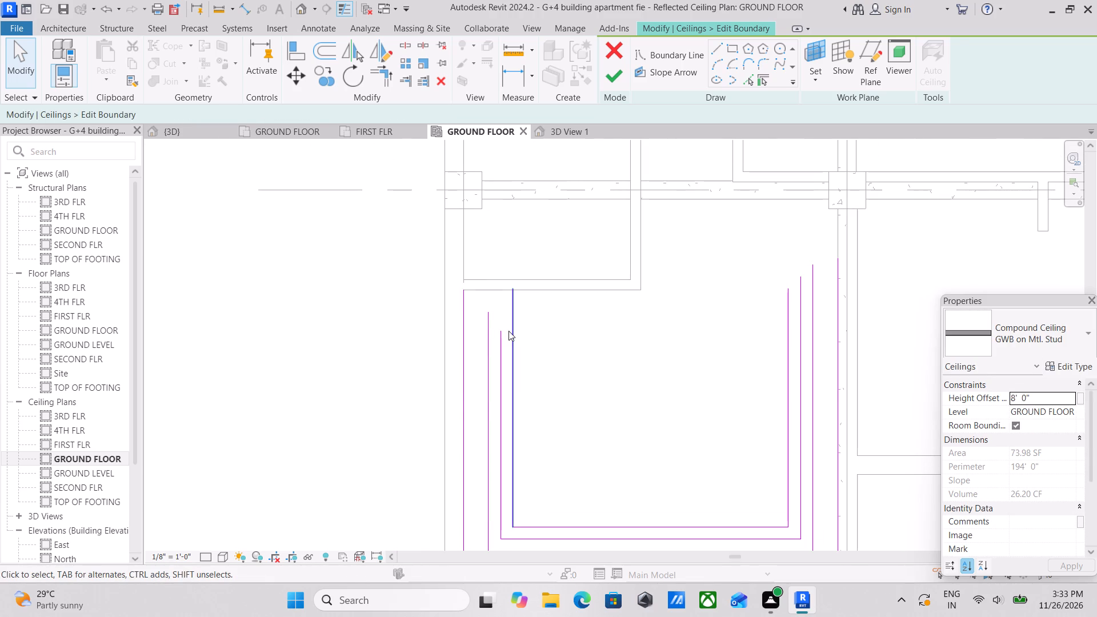
click(509, 331)
drag(511, 289, 511, 348)
middle_drag(814, 176, 806, 237)
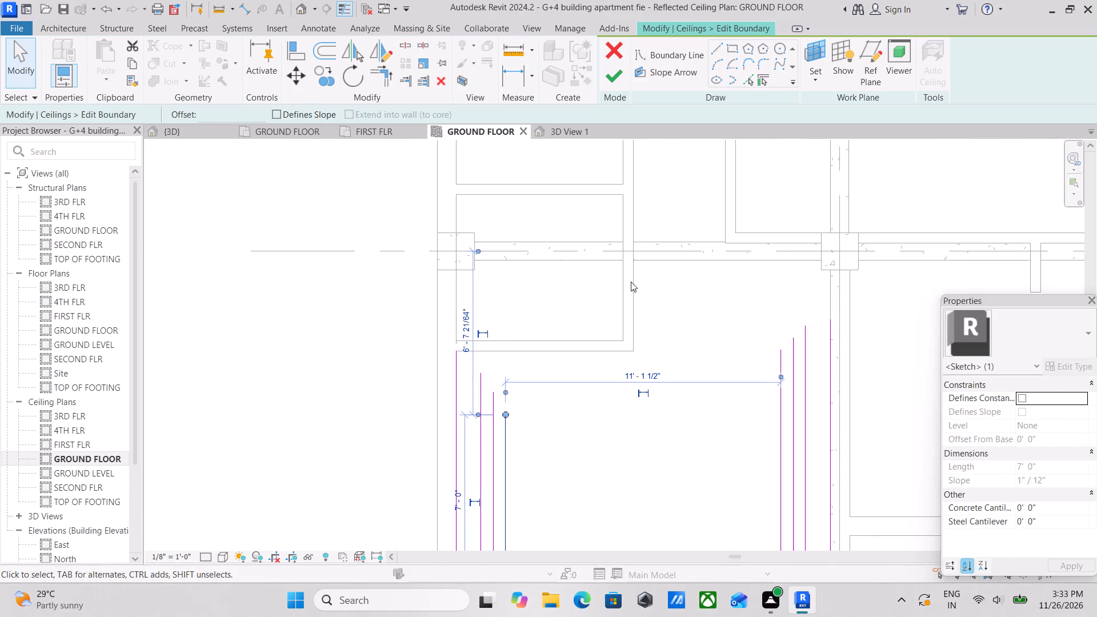
Draw boundary lines from the outer left line's upper end along the interior wall, up to the beam face, across to the column and down to its corner.
scroll(490, 336, up, 2)
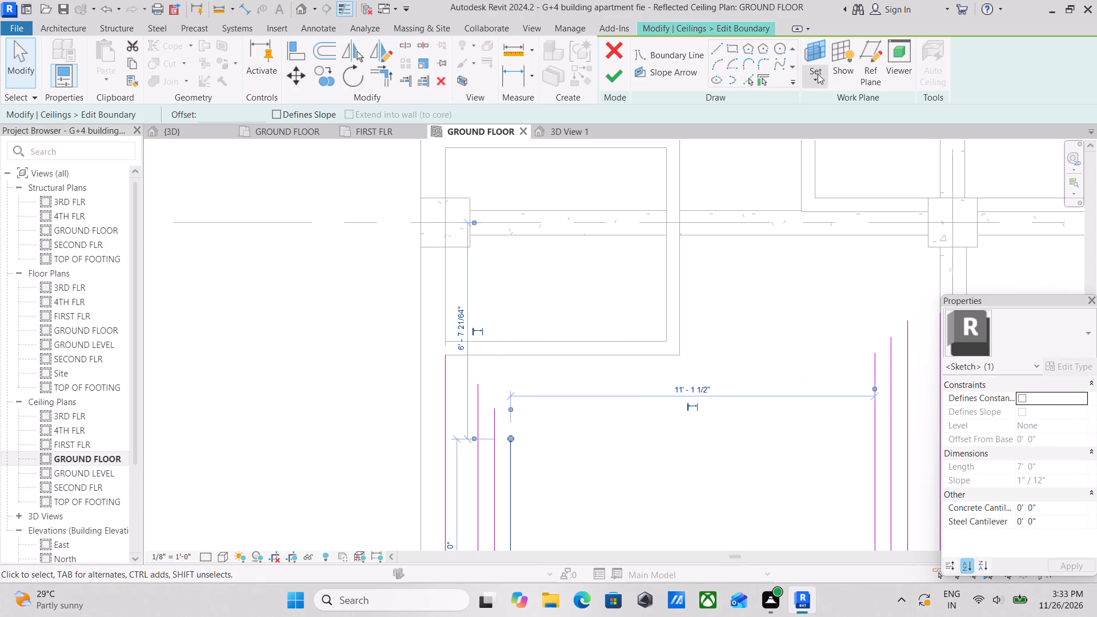
click(722, 49)
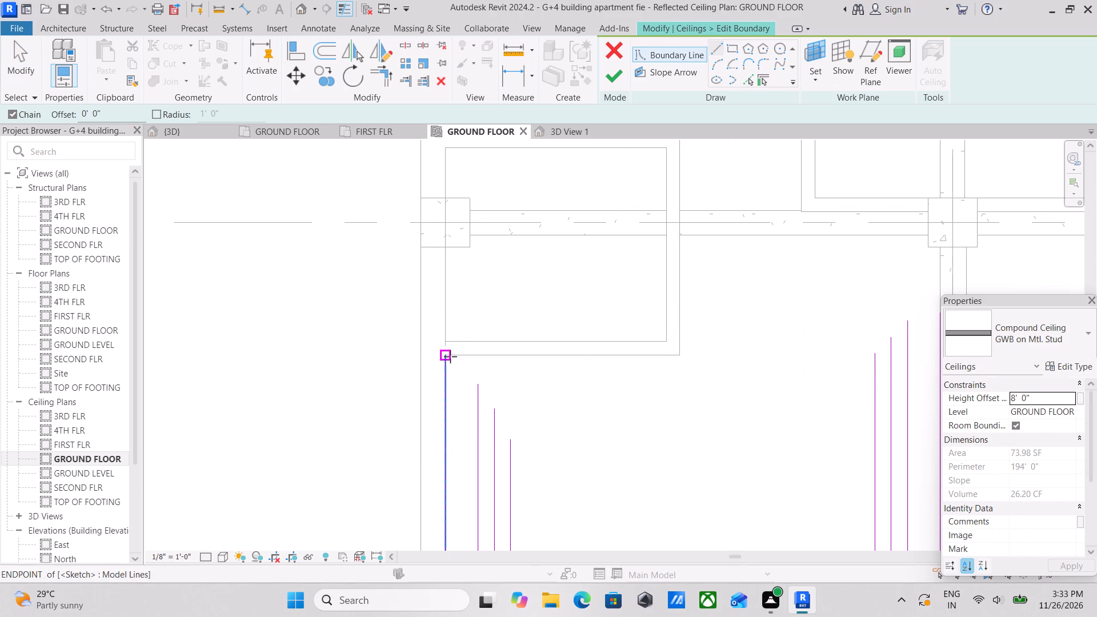
click(450, 356)
click(681, 351)
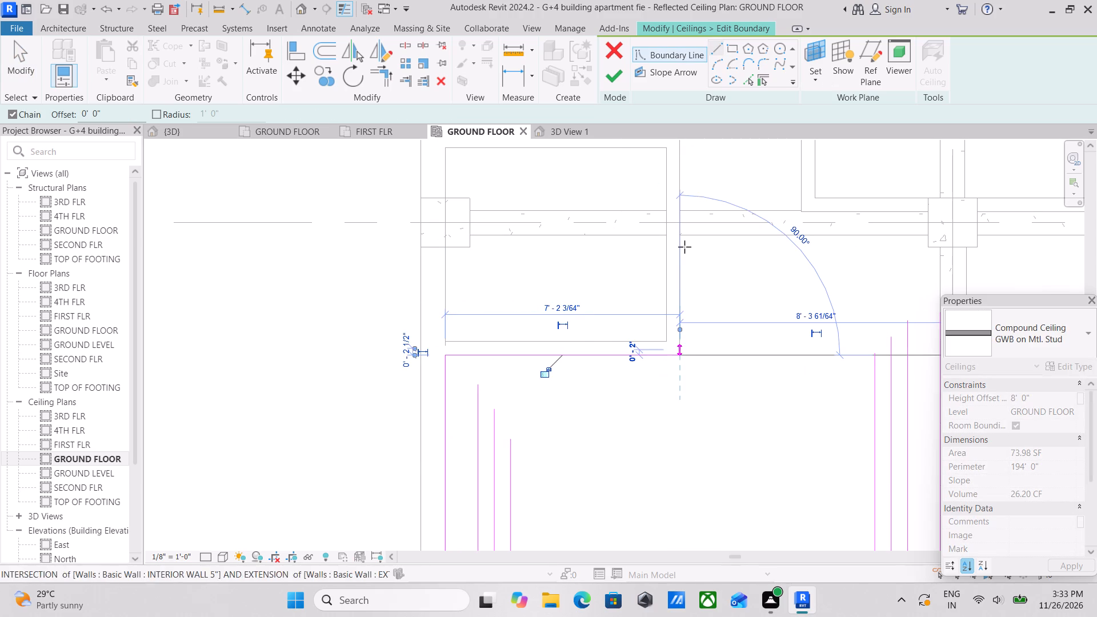
click(680, 233)
middle_drag(832, 232, 735, 245)
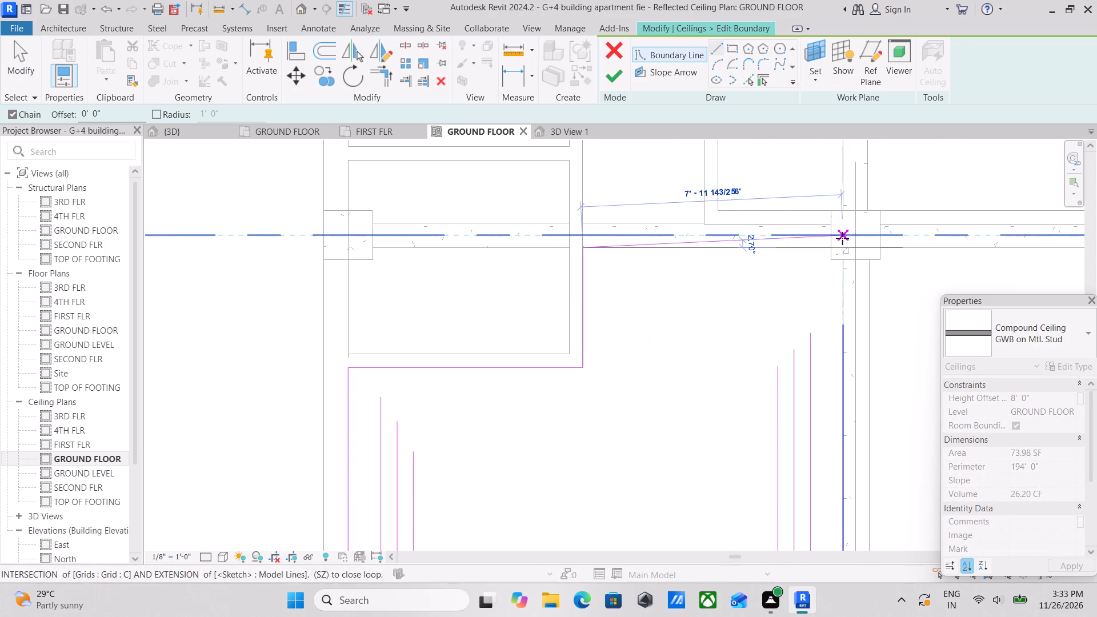
click(828, 246)
click(831, 263)
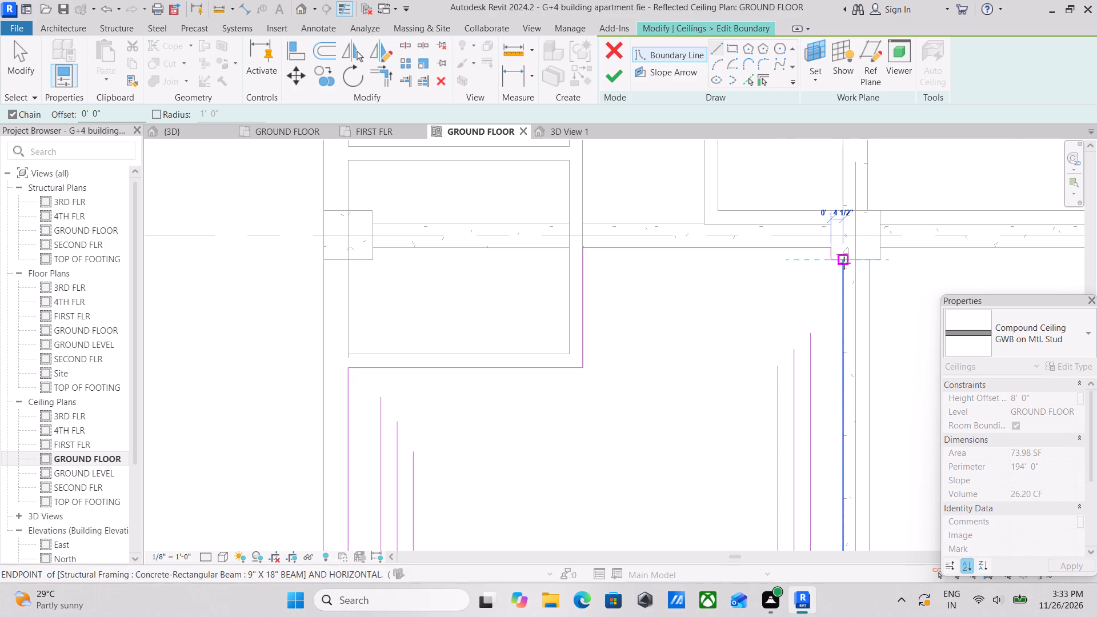
Draw a 4 1/2" boundary line along the column's lower face to the right-hand beam's face.
scroll(844, 263, up, 2)
scroll(801, 275, down, 2)
middle_drag(801, 275, 800, 275)
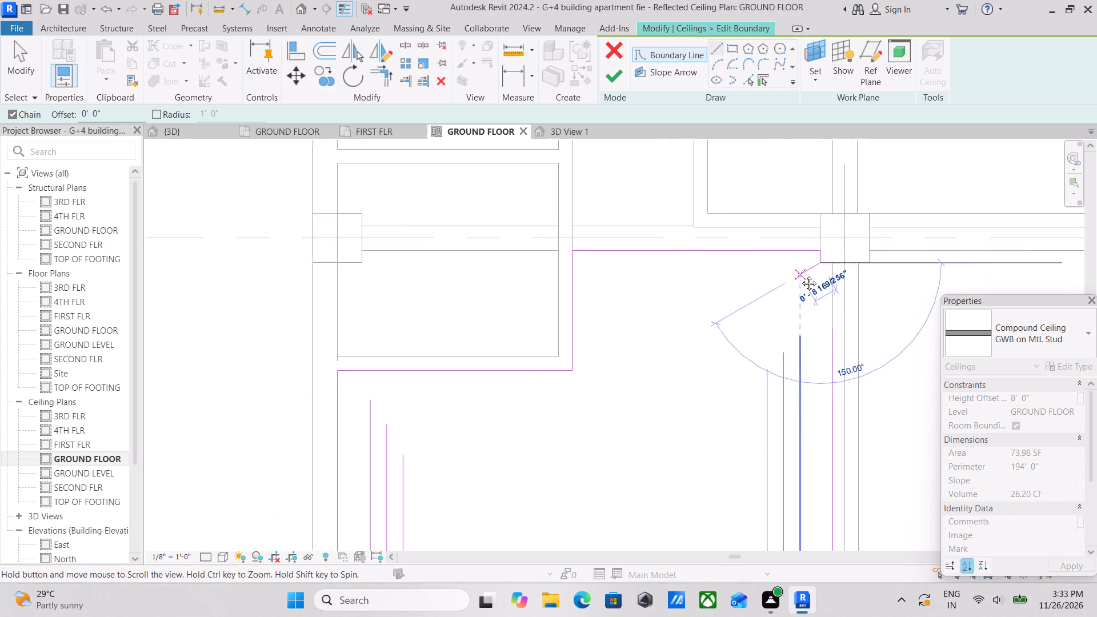
middle_drag(800, 275, 704, 187)
scroll(724, 171, up, 2)
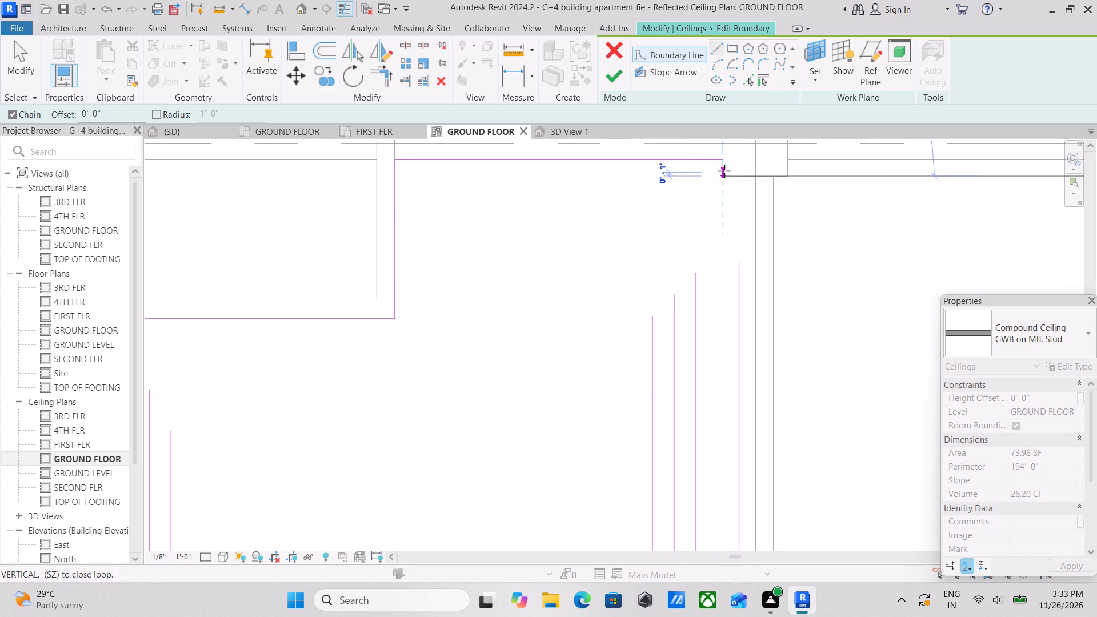
click(738, 174)
middle_drag(734, 247, 736, 235)
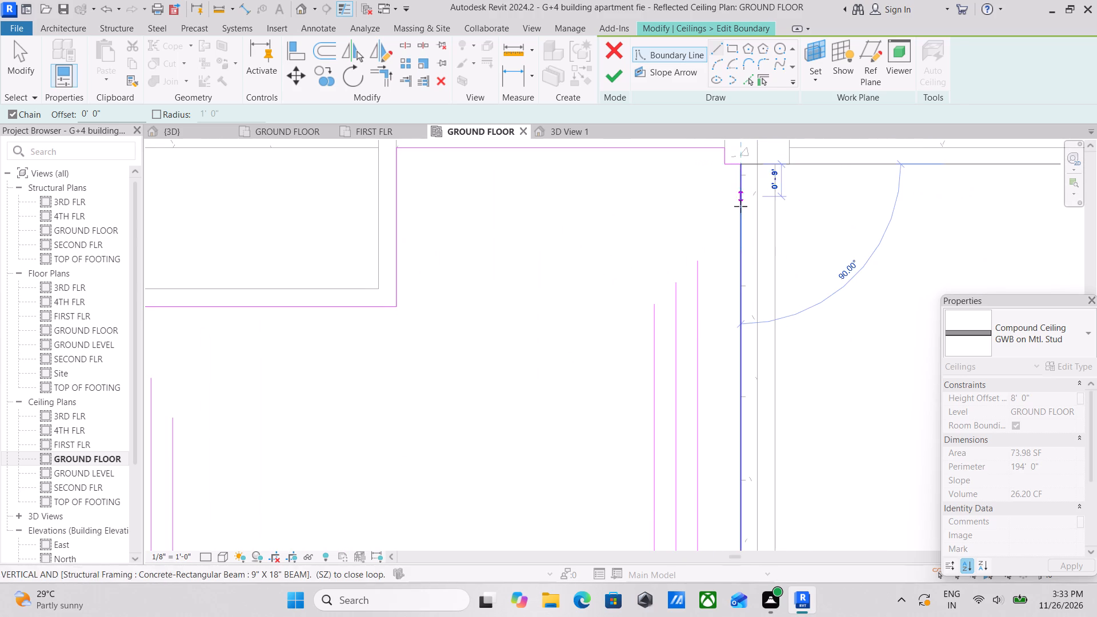
middle_drag(693, 200, 722, 285)
key(Escape)
Draw a vertical boundary line along the right-hand beam's face from the column down to the outer right line's upper end.
middle_drag(767, 256, 767, 271)
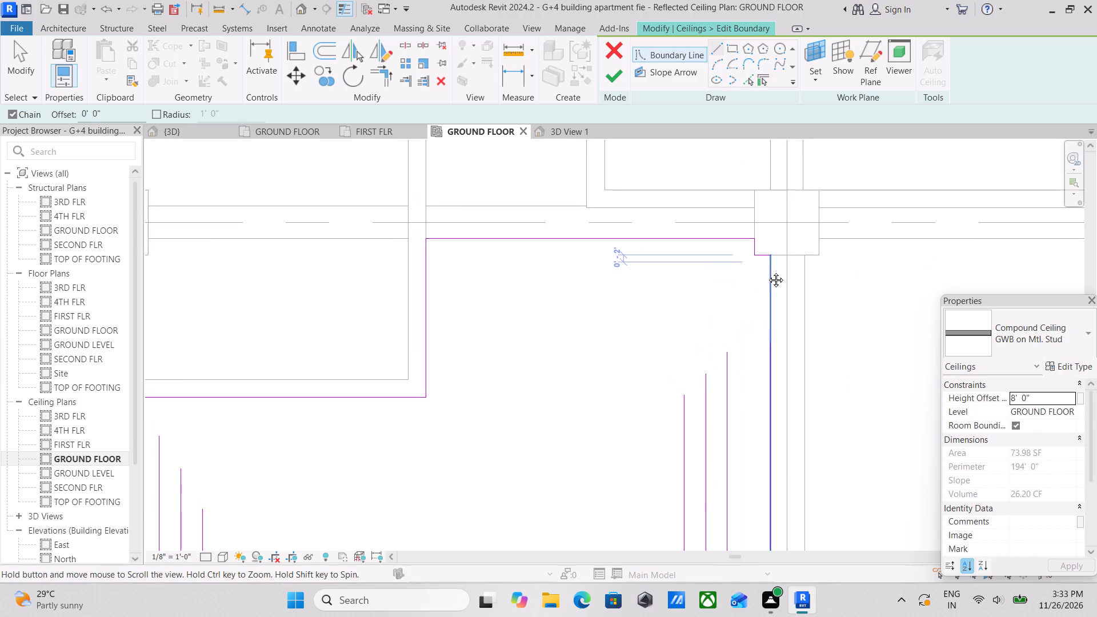
middle_drag(767, 271, 760, 285)
scroll(771, 197, up, 3)
scroll(716, 343, up, 8)
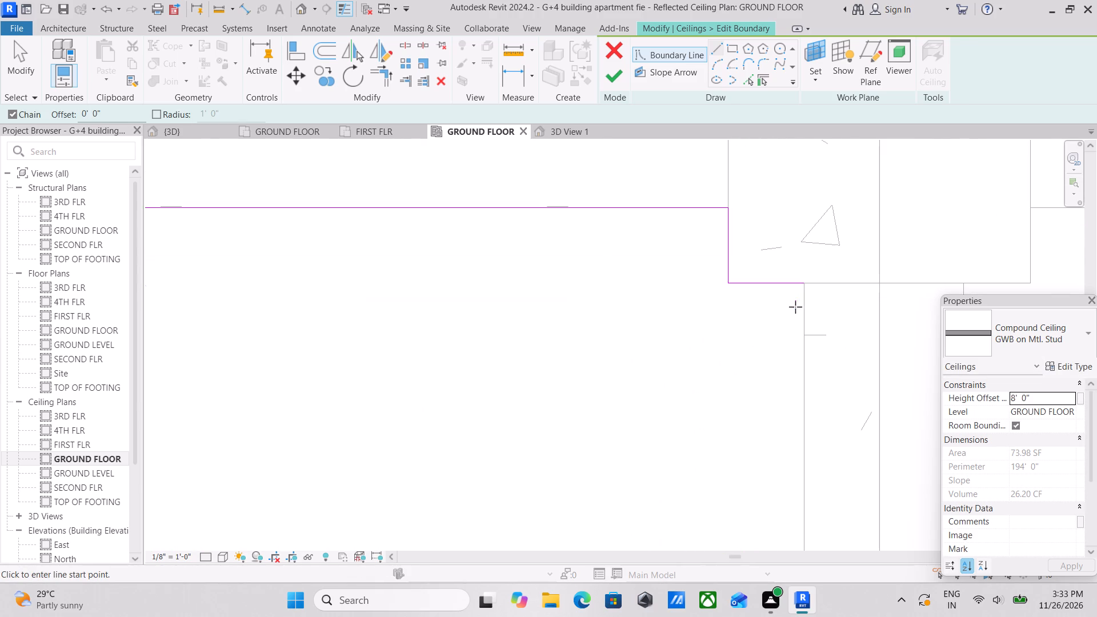
click(804, 282)
middle_drag(808, 354, 729, 98)
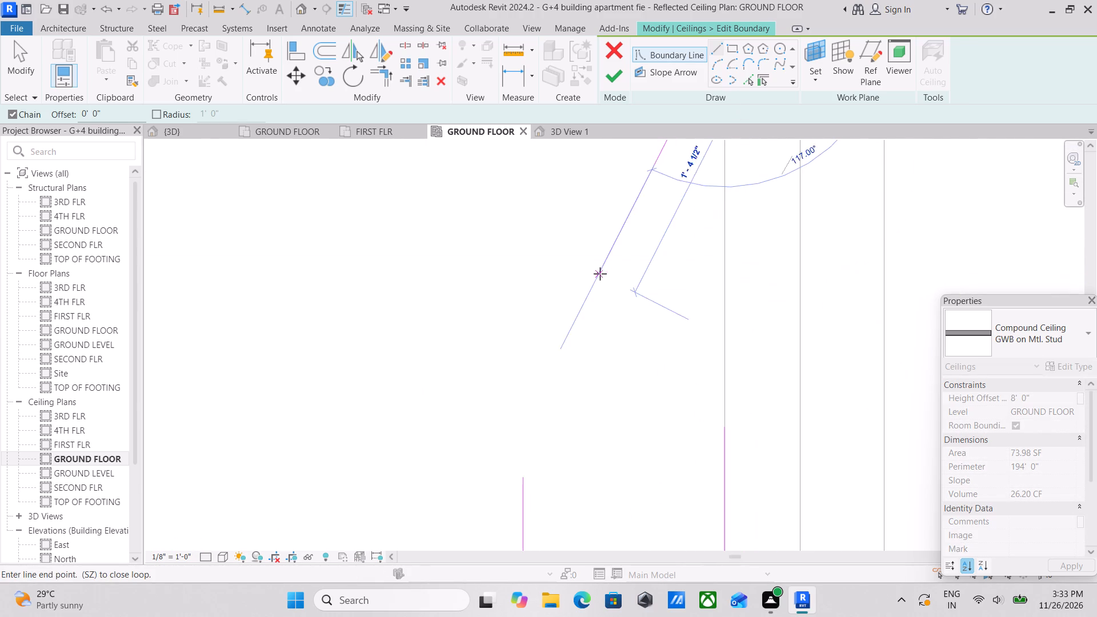
scroll(607, 274, down, 3)
middle_drag(631, 258, 623, 115)
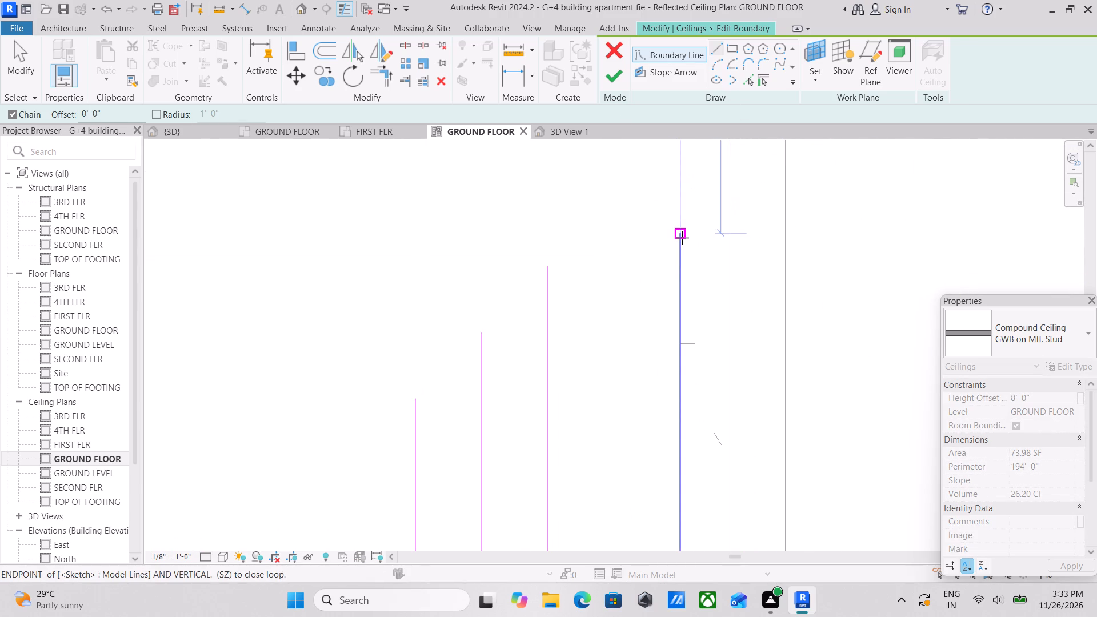
click(682, 238)
scroll(682, 238, down, 4)
key(Escape)
scroll(589, 231, down, 2)
middle_drag(606, 249, 743, 331)
key(Escape)
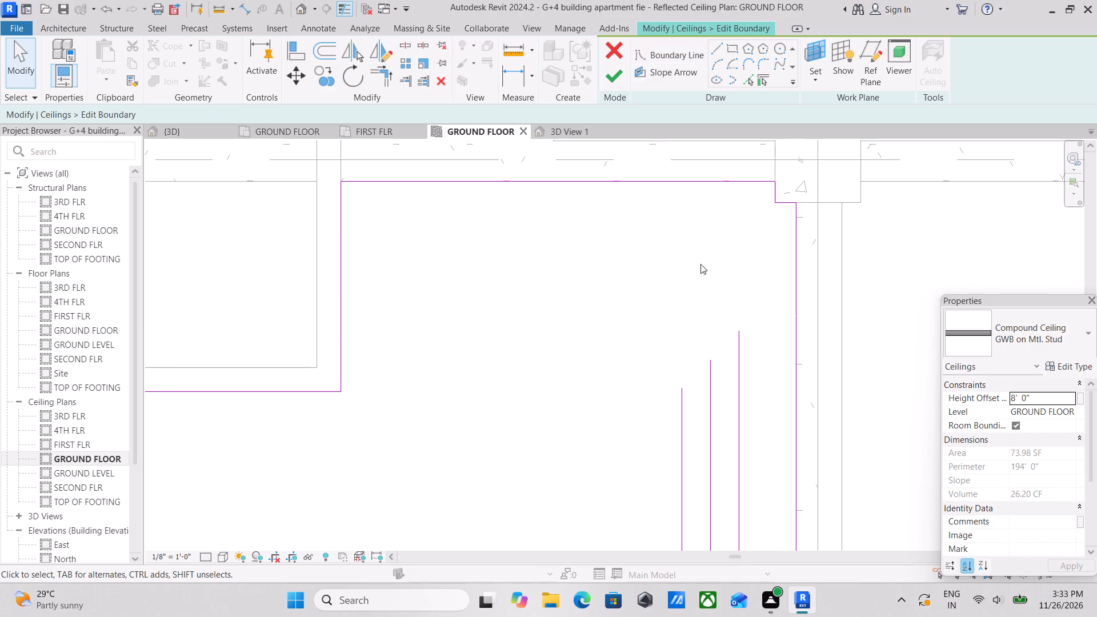
key(Escape)
key(Escape)
Extend the upper end of the outermost inner loop's right line towards the column.
click(736, 342)
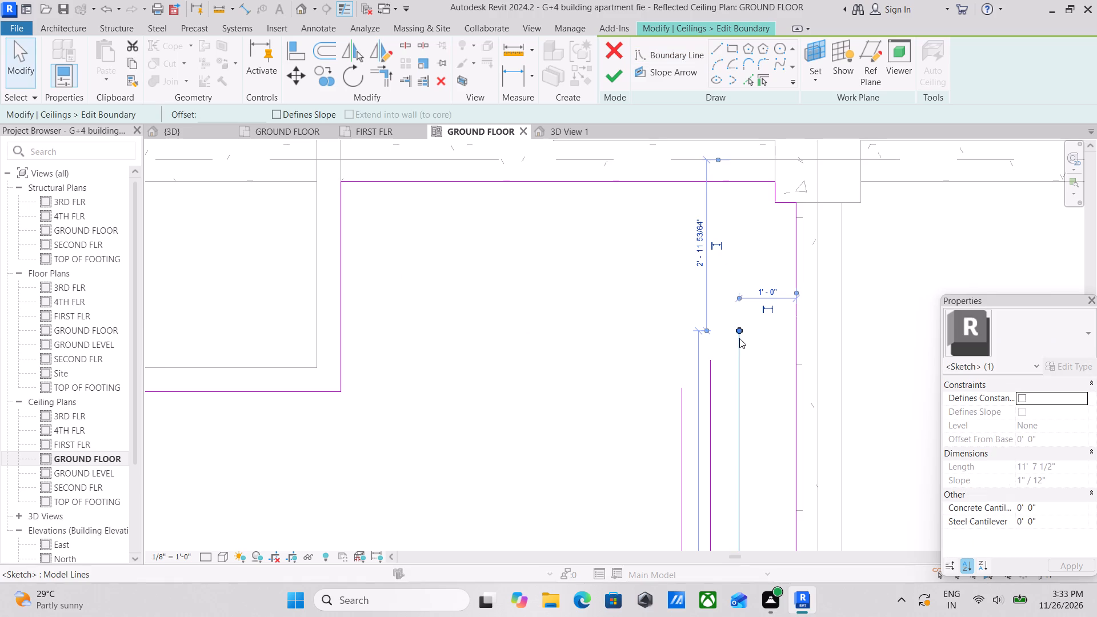
drag(739, 333, 738, 263)
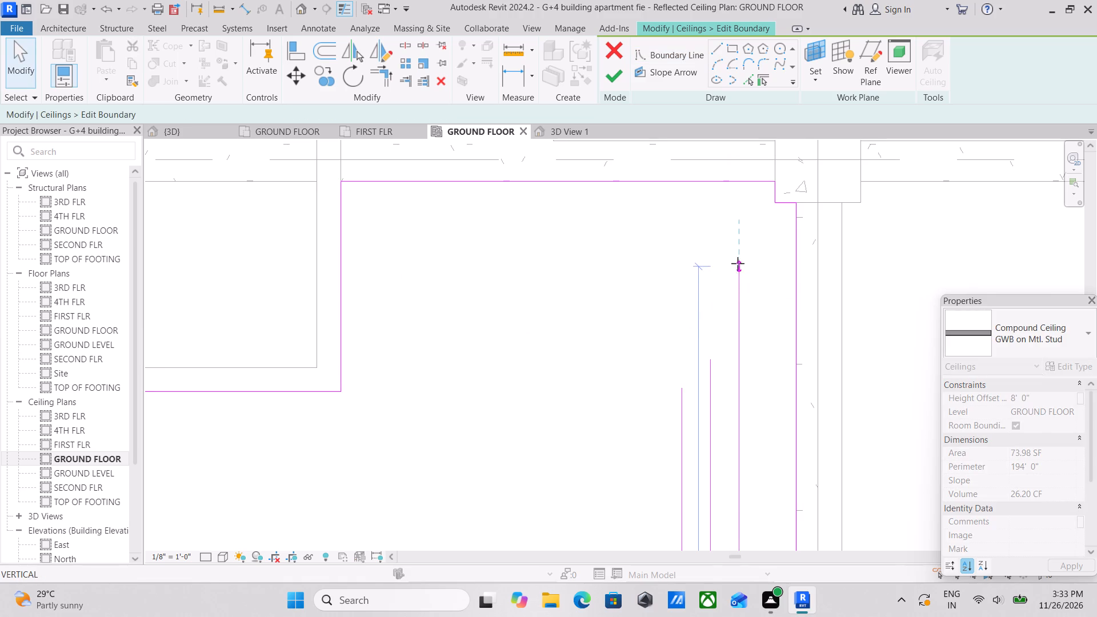
drag(738, 263, 739, 265)
scroll(739, 265, down, 5)
key(Escape)
key(Escape)
scroll(789, 273, up, 3)
key(Escape)
middle_drag(604, 255, 723, 299)
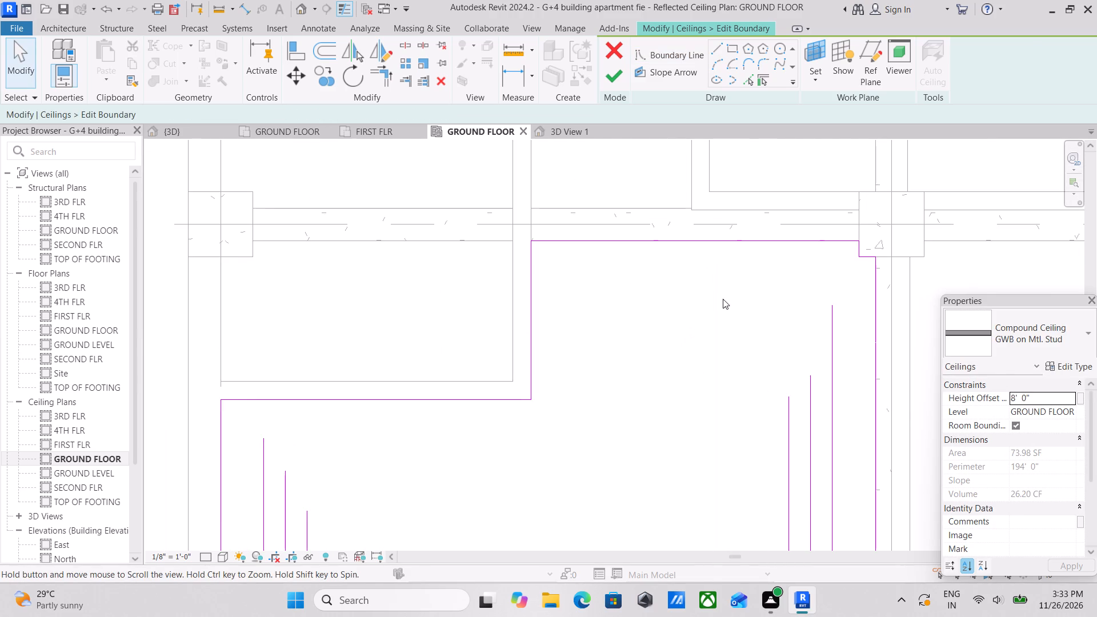
Create a boundary line with Pick Lines, offset 1' 0" below the top beam's face.
click(744, 80)
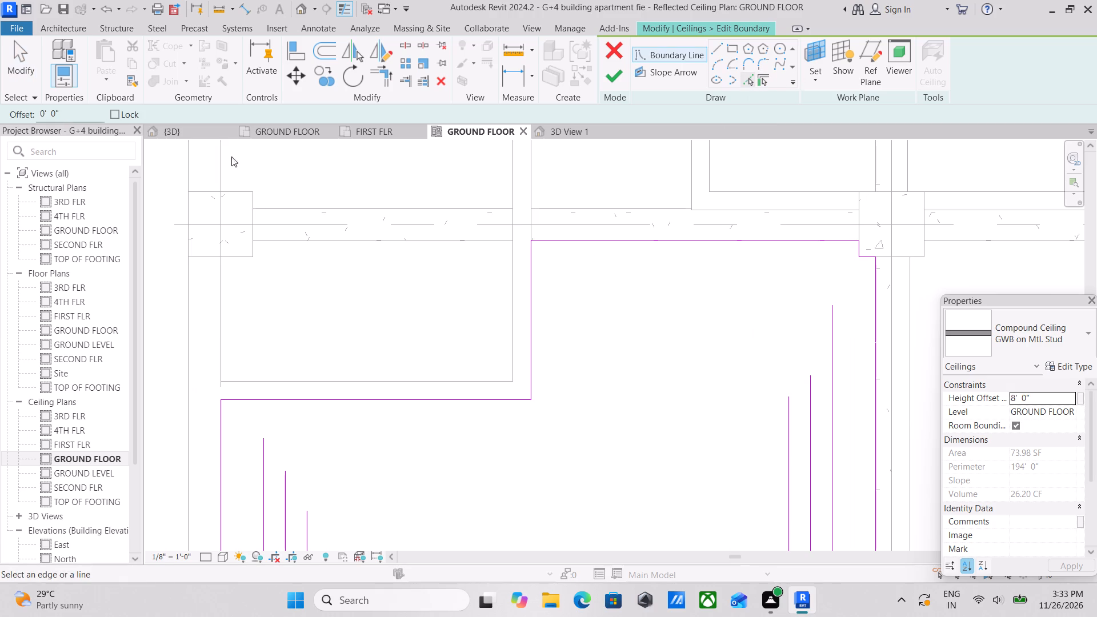
drag(66, 110, 23, 110)
text(1')
key(Return)
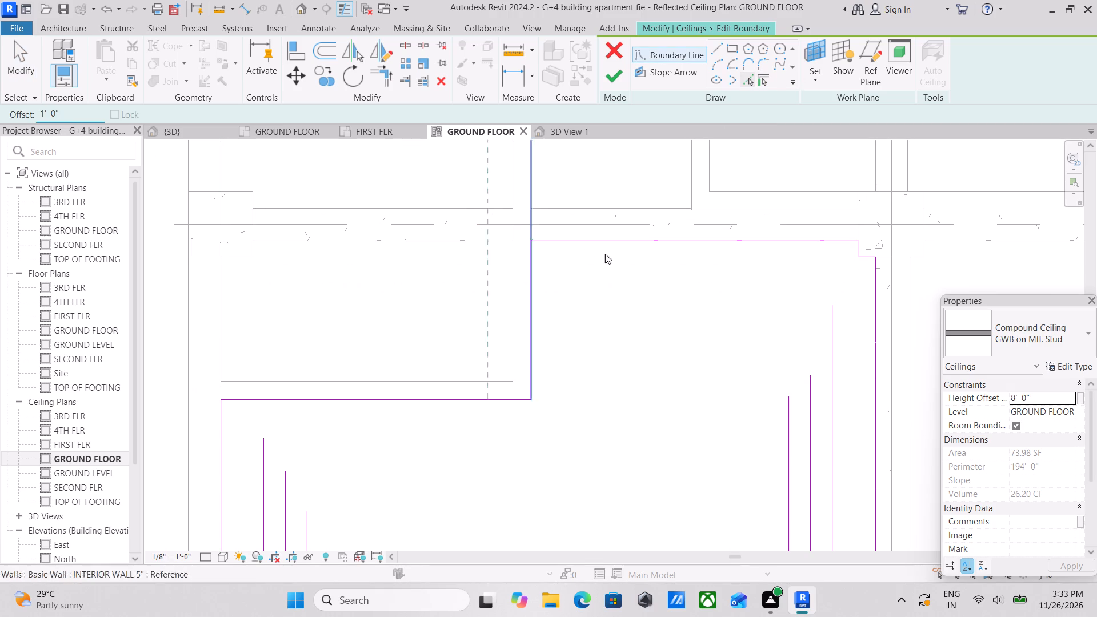
click(735, 245)
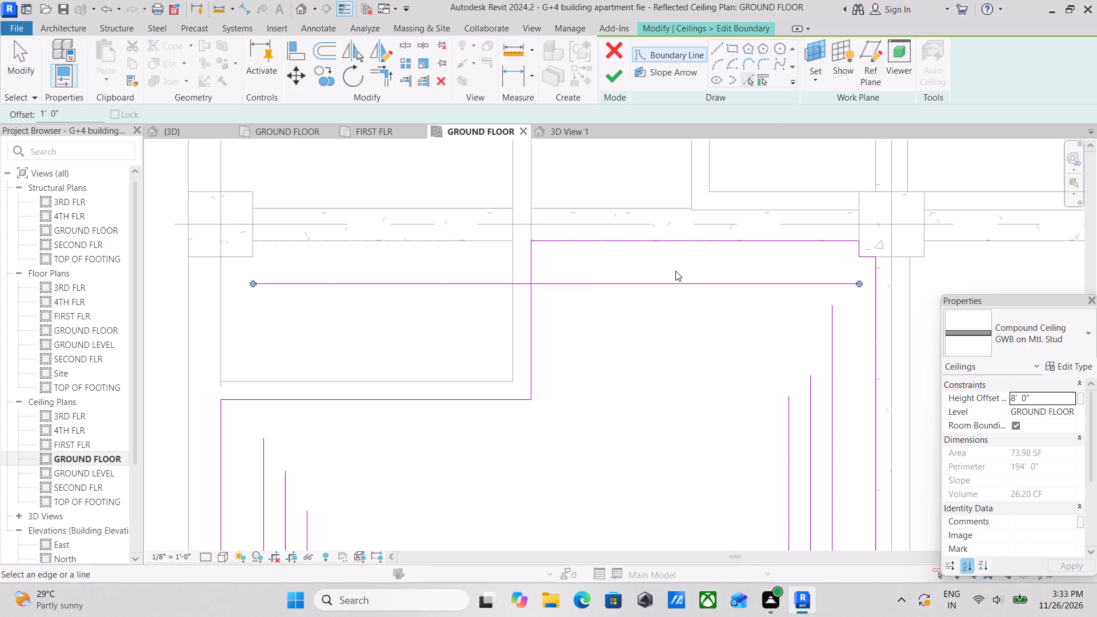
middle_drag(602, 286, 780, 287)
key(Escape)
key(Escape)
key(Escape)
key(Escape)
key(Escape)
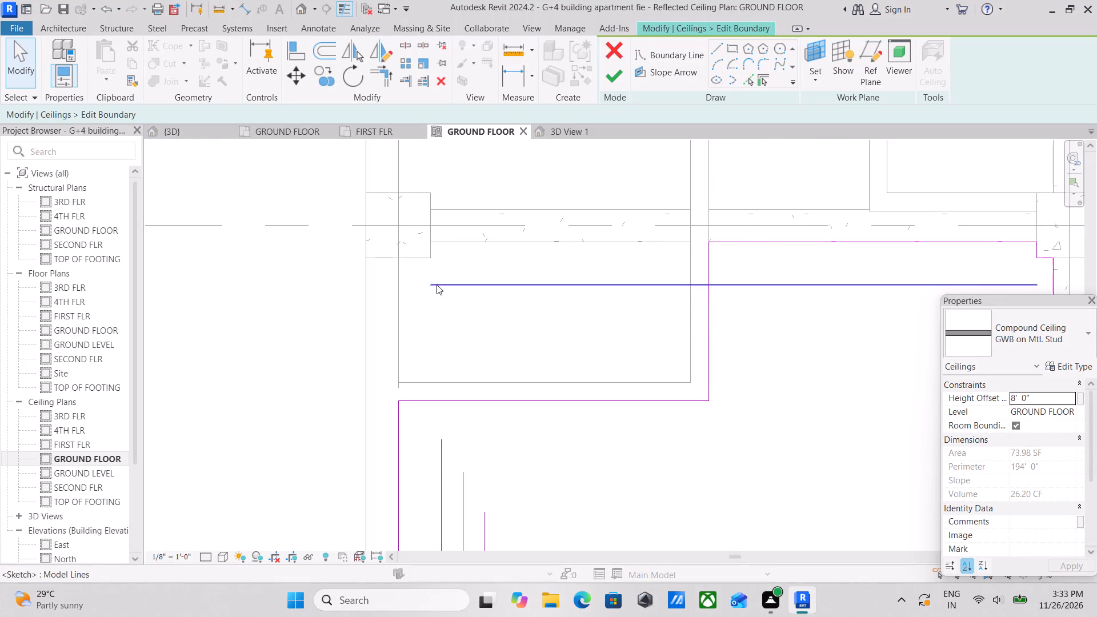
key(Escape)
key(Escape)
key(Escape)
Shorten the new horizontal line from its left end to about 6' 9", ending inside the vertical interior wall boundary.
click(437, 285)
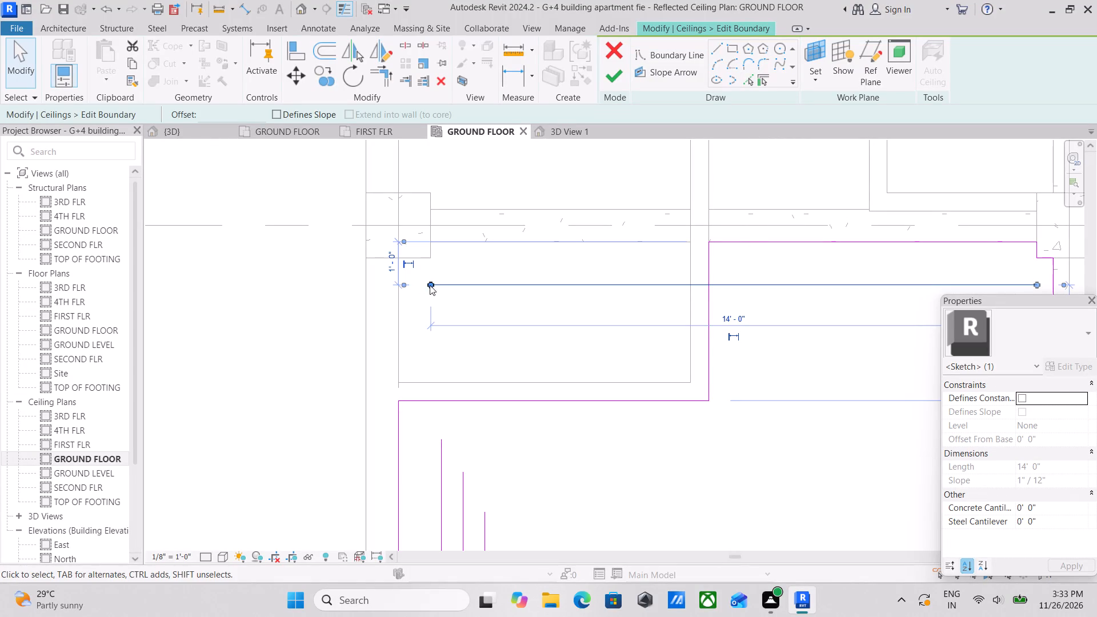
drag(430, 285, 745, 283)
scroll(745, 283, down, 2)
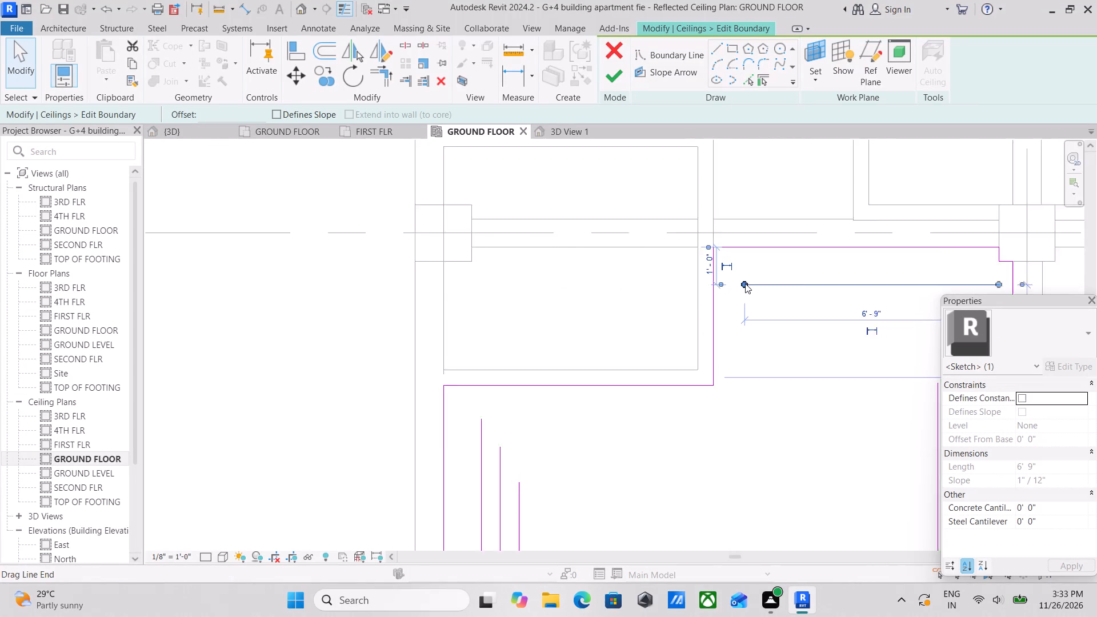
scroll(745, 283, down, 1)
middle_drag(730, 281, 611, 243)
scroll(795, 262, up, 5)
key(Escape)
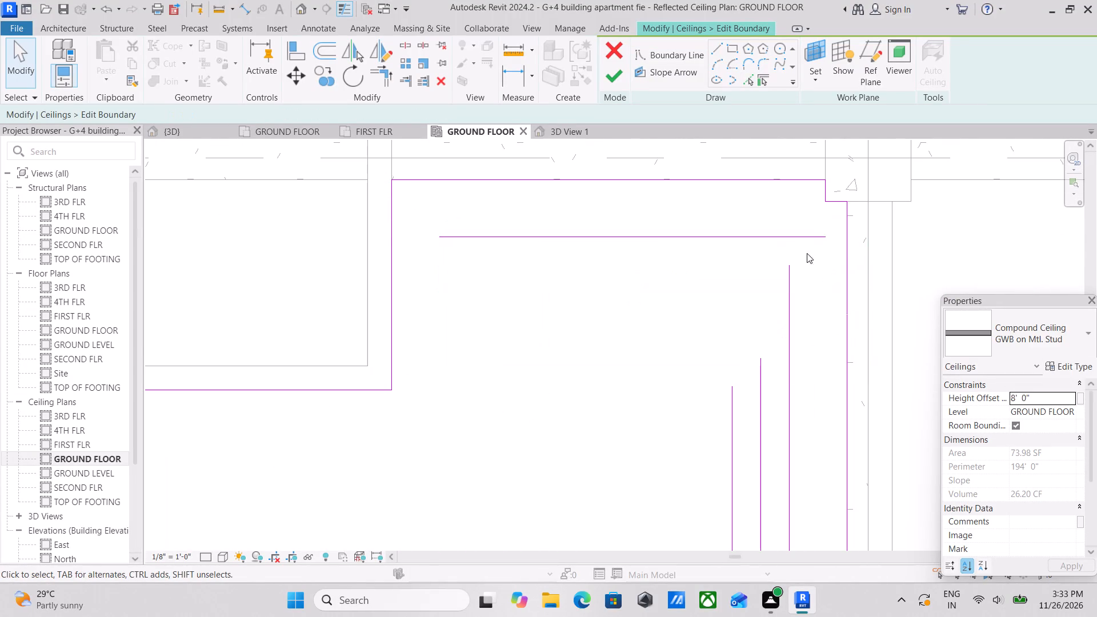
Trim the new horizontal line and the outermost inner loop's right line to a corner.
middle_drag(766, 257, 838, 275)
text(TR)
key(Return)
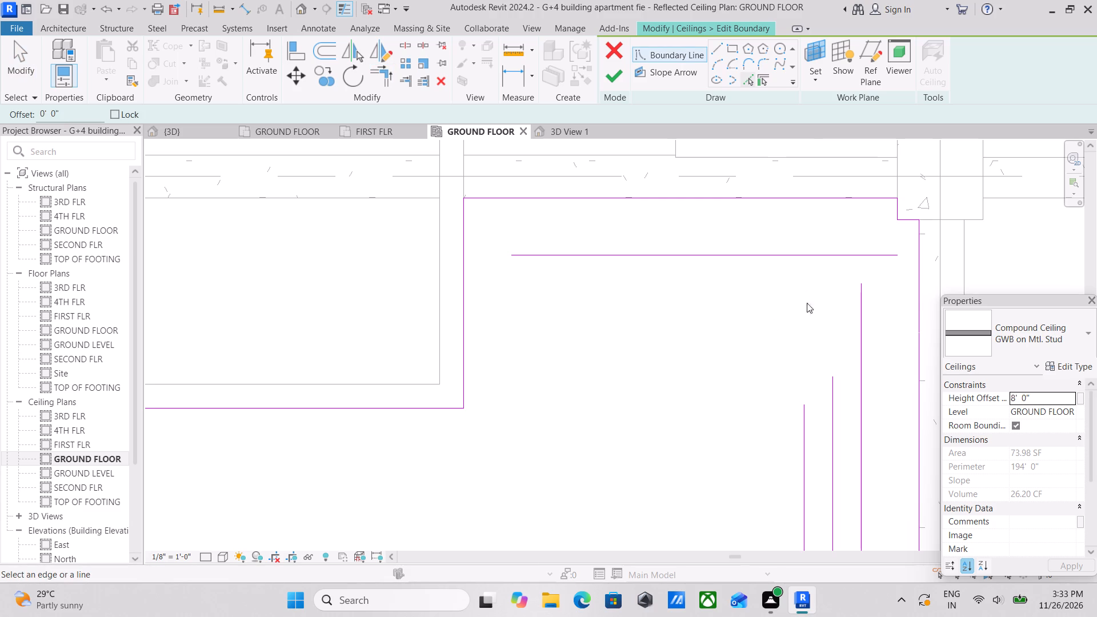
key(Escape)
text(TR)
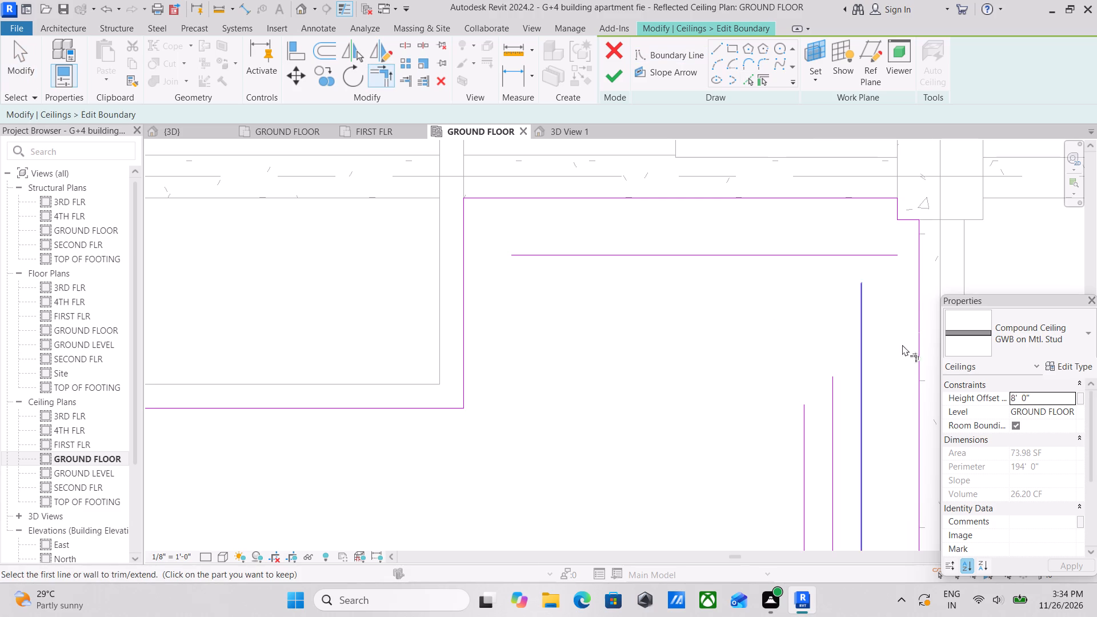
click(865, 307)
click(799, 254)
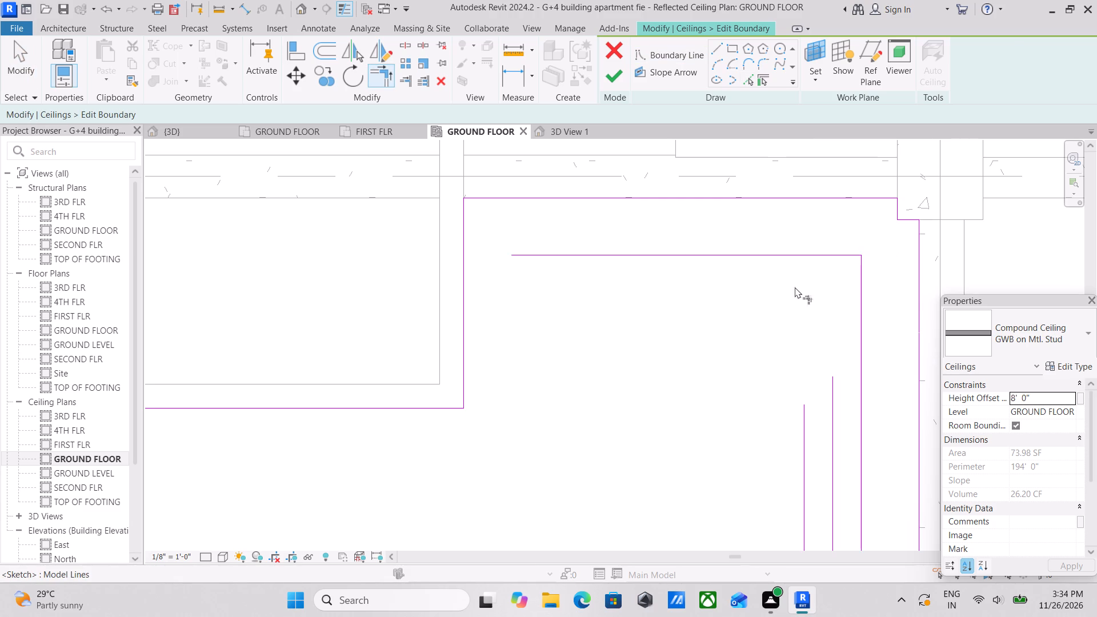
scroll(789, 310, down, 1)
middle_drag(789, 310, 798, 283)
key(Escape)
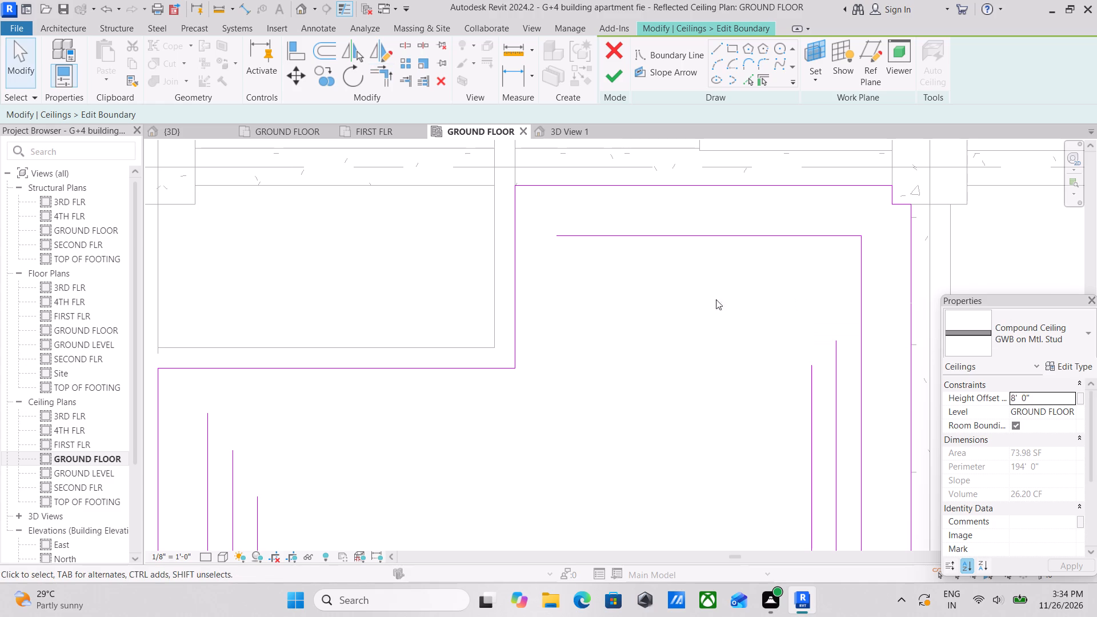
Add two more horizontal boundary lines below the new top line with Pick Lines, each offset 6" from the previous one.
middle_drag(712, 302, 778, 324)
middle_drag(731, 321, 783, 336)
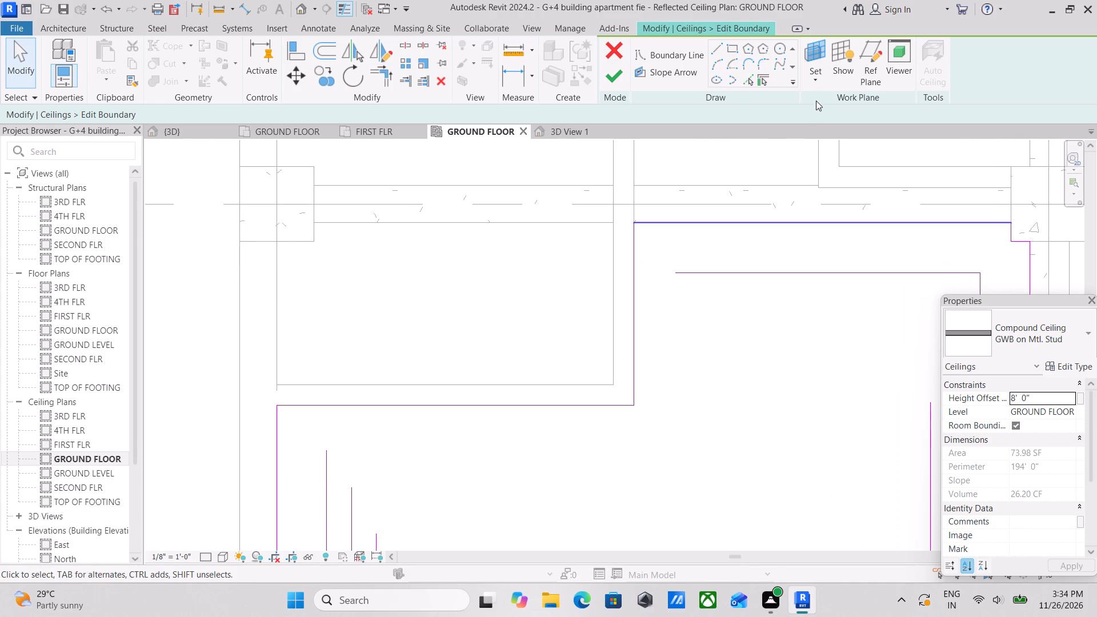
click(744, 79)
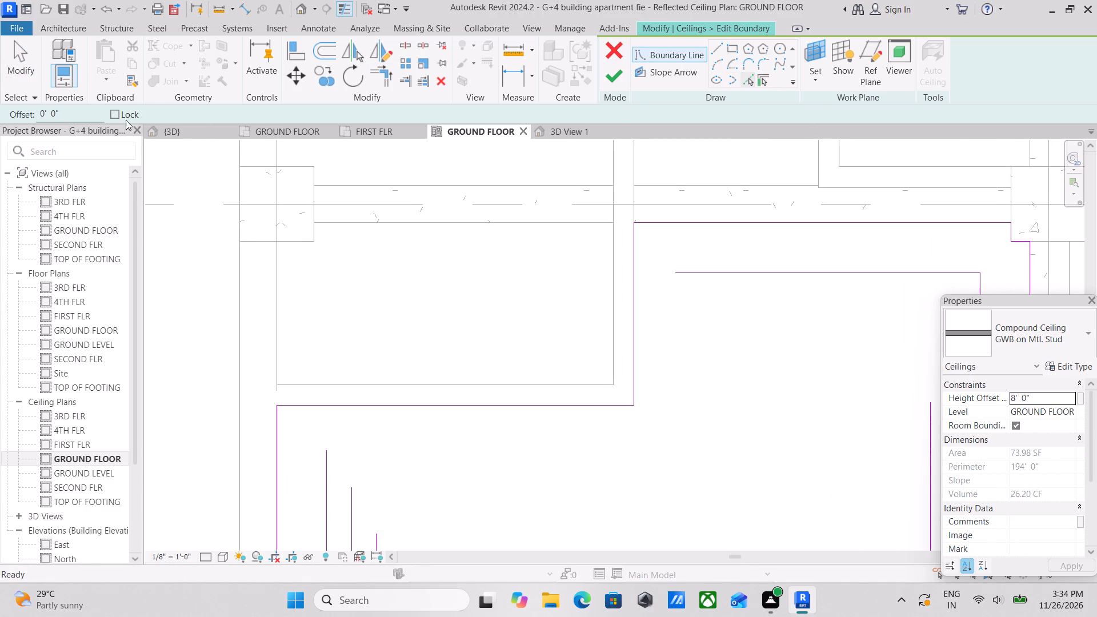
drag(75, 108, 0, 110)
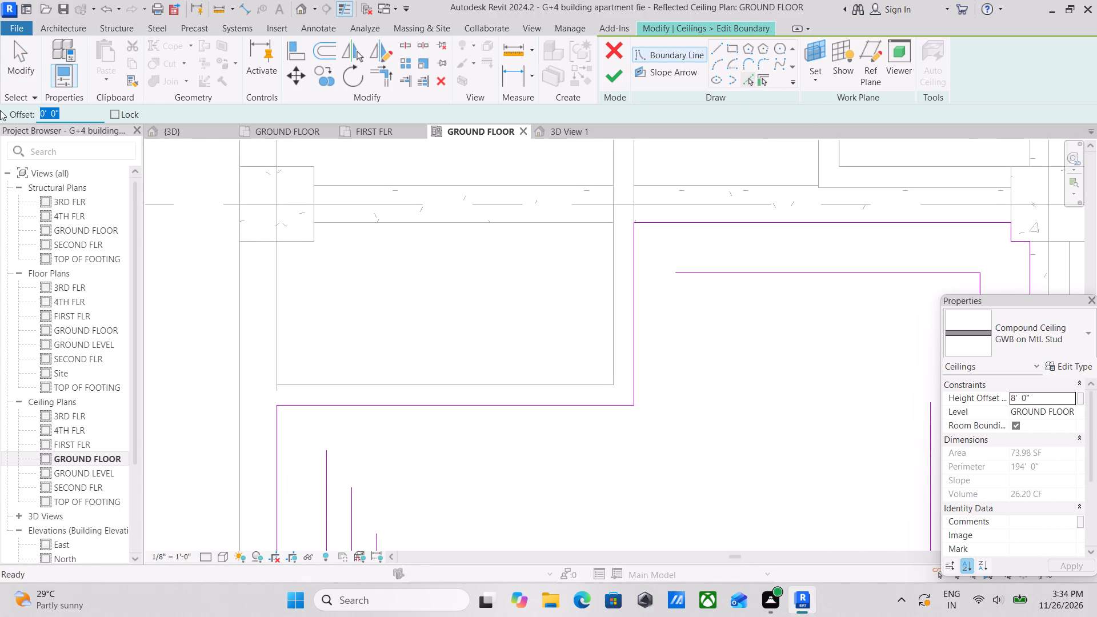
key(6)
key(shift+quotedbl)
key(Return)
click(810, 276)
middle_drag(803, 298, 642, 261)
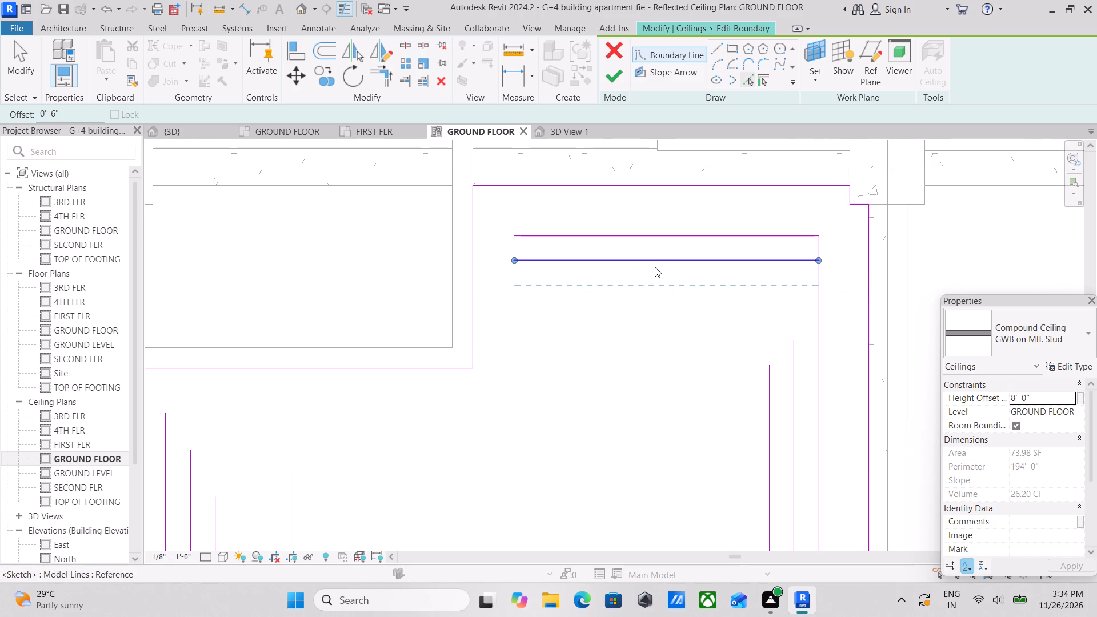
click(658, 261)
key(Escape)
key(Escape)
key(Escape)
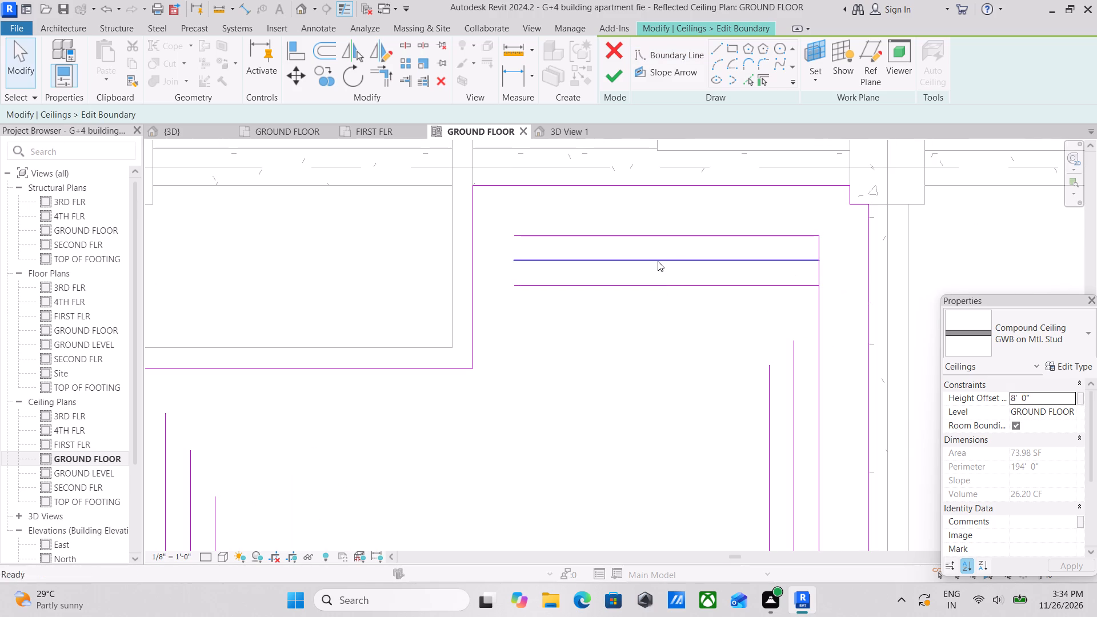
key(Escape)
key(Escape)
scroll(755, 361, up, 1)
key(Escape)
key(Escape)
middle_drag(788, 290, 770, 312)
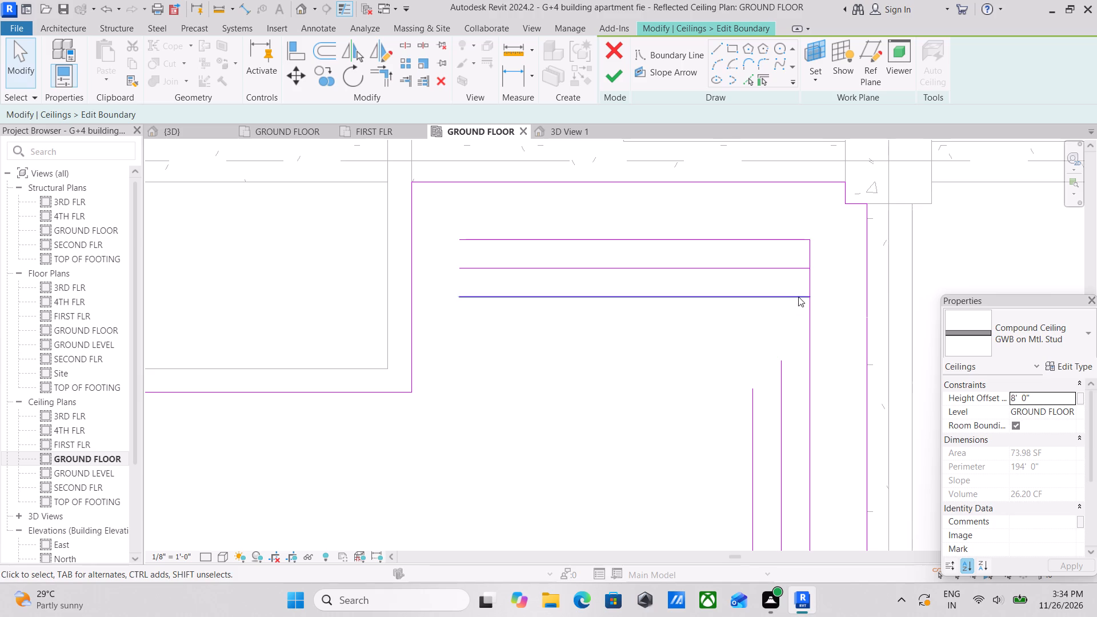
Shorten the right ends of the two lower horizontal lines to align with the right lines of the two smaller inner loops.
click(789, 298)
drag(808, 294, 776, 294)
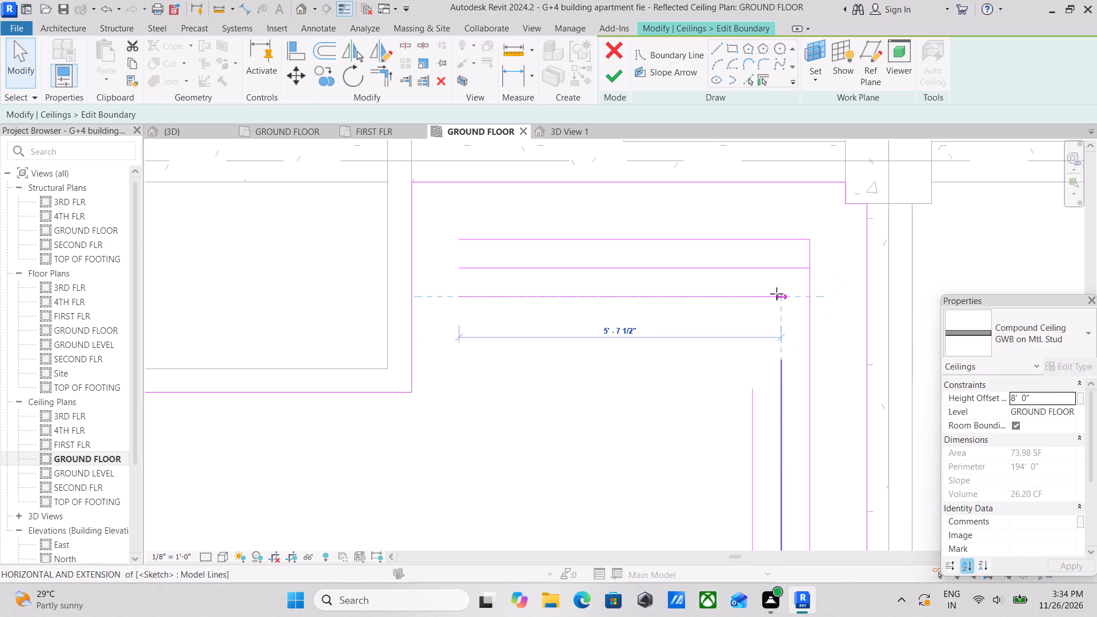
drag(776, 294, 747, 294)
key(Escape)
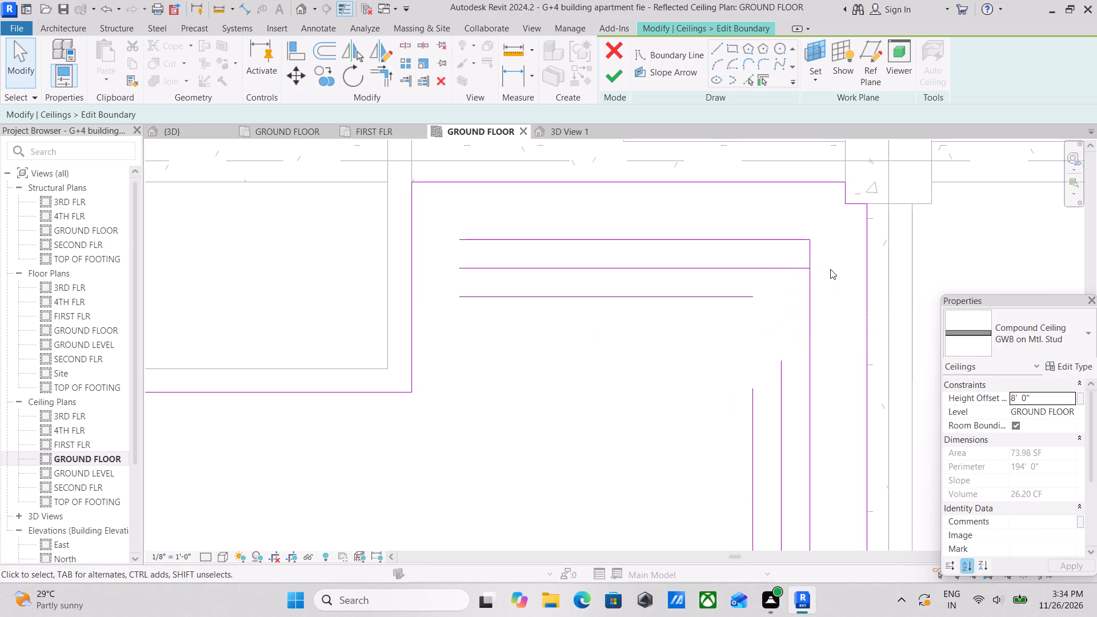
key(Escape)
click(785, 270)
drag(811, 267, 780, 267)
key(Escape)
key(Escape)
middle_drag(743, 347, 762, 376)
key(Escape)
Trim the middle and innermost horizontal lines to corners with their matching right lines.
text(TR)
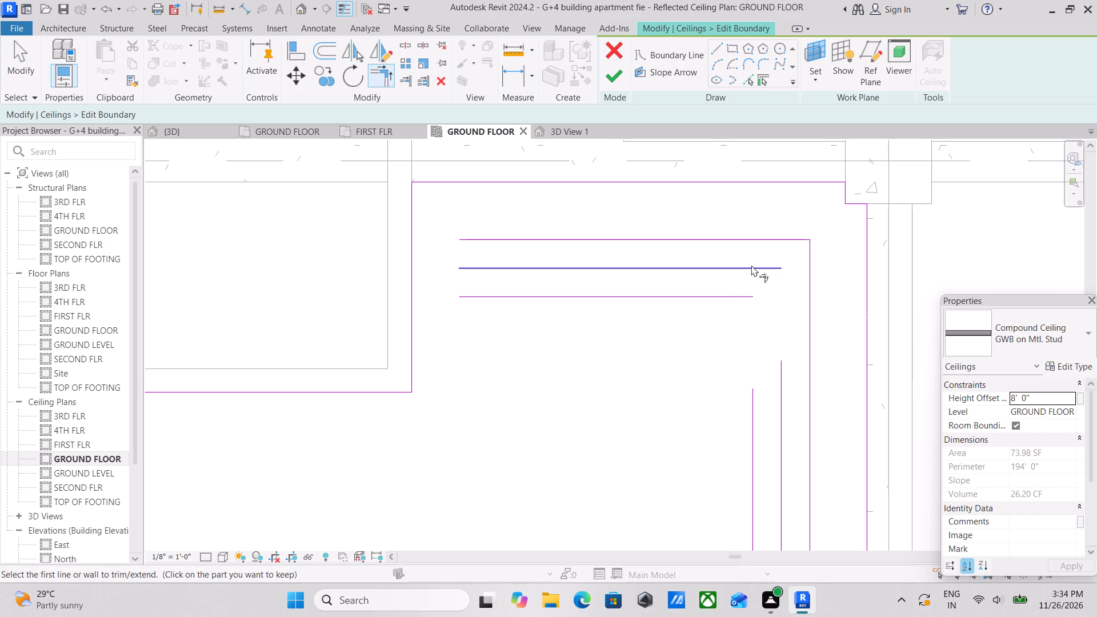
click(751, 265)
click(782, 372)
click(725, 297)
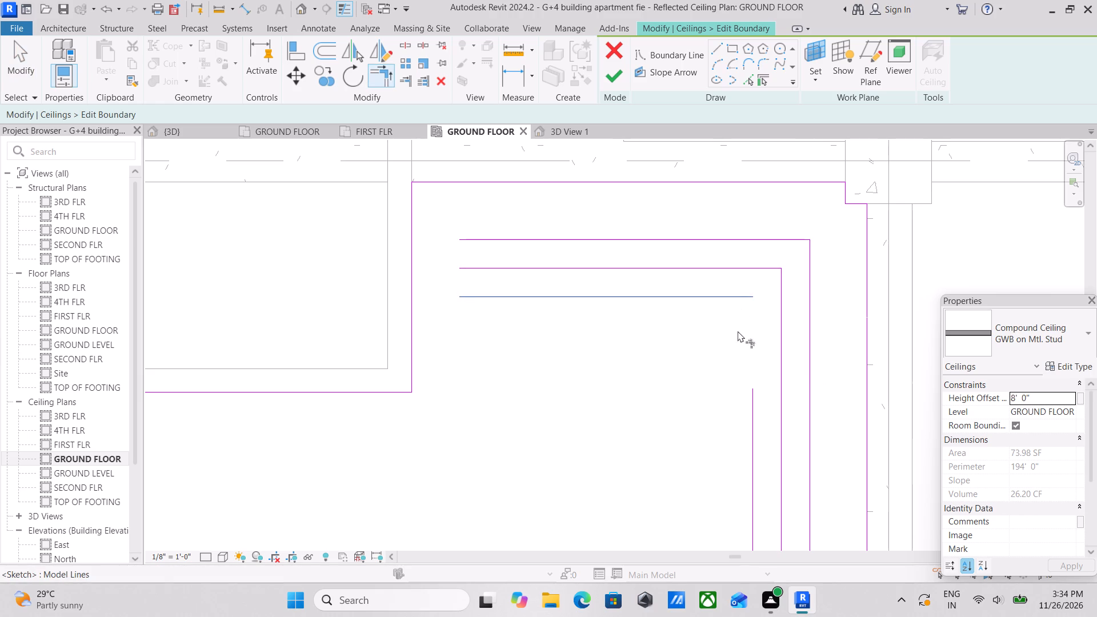
click(755, 403)
scroll(754, 403, down, 4)
middle_drag(672, 403, 723, 335)
key(Escape)
key(Escape)
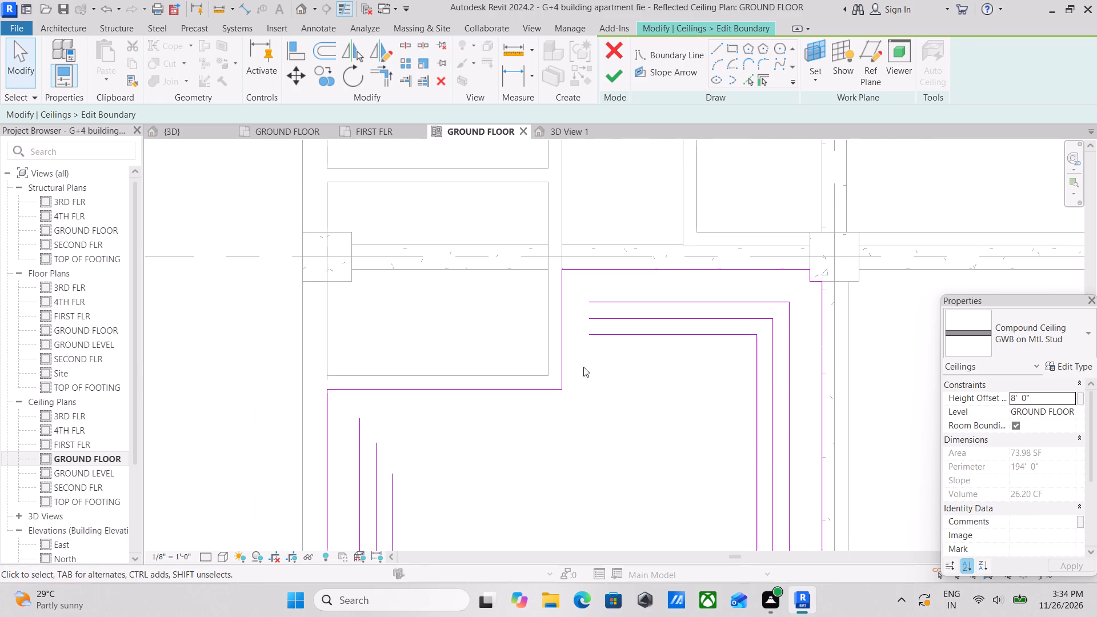
Add a horizontal boundary line with Pick Lines, offset 1' below the outer boundary's lower horizontal edge at the notch.
middle_drag(583, 367, 692, 301)
key(Escape)
key(Escape)
scroll(502, 348, up, 1)
middle_drag(574, 336, 650, 346)
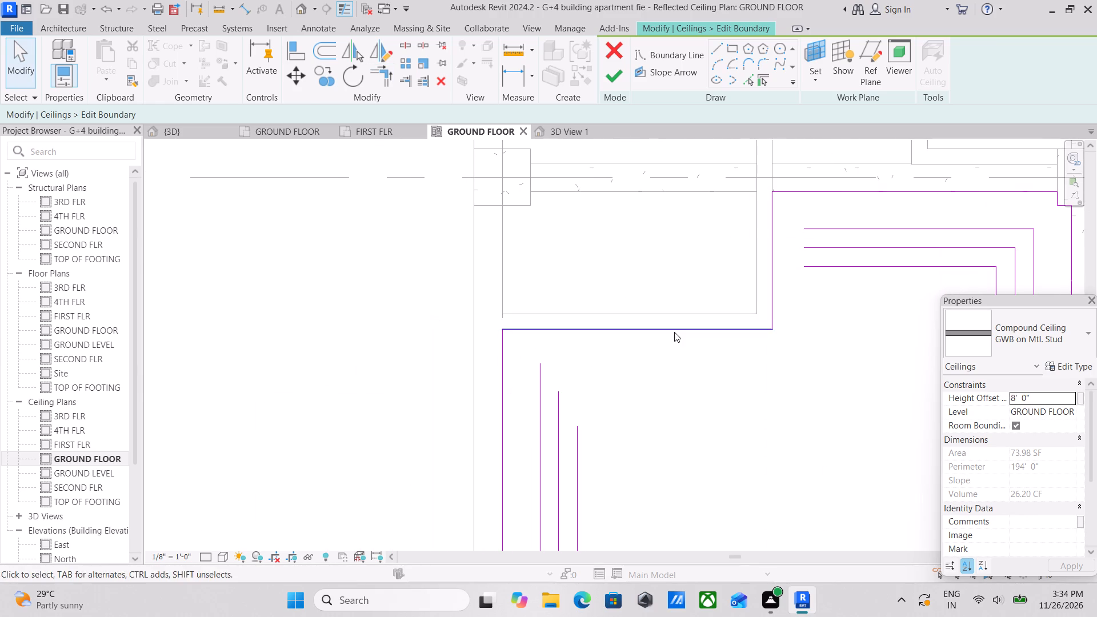
click(746, 79)
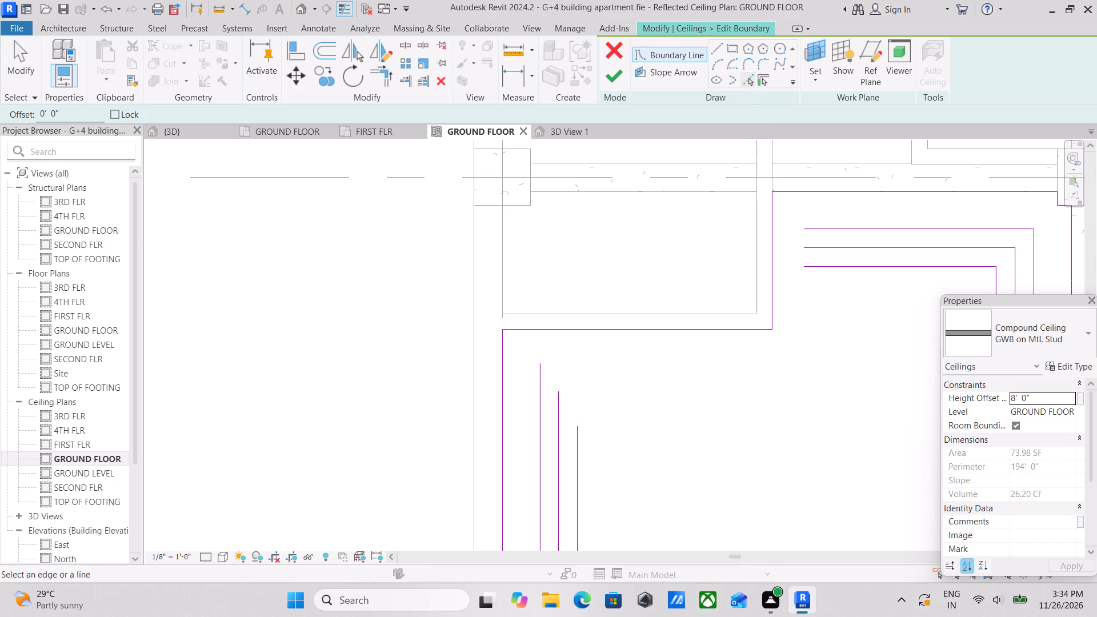
drag(75, 119, 1, 126)
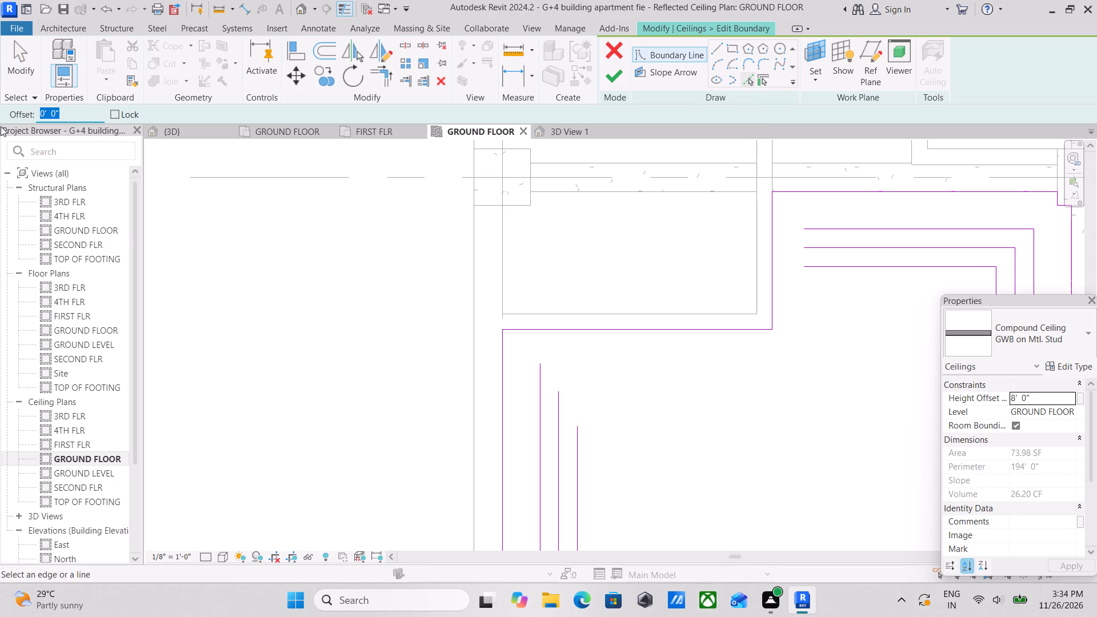
text(1')
key(Return)
click(607, 330)
middle_drag(639, 380, 565, 315)
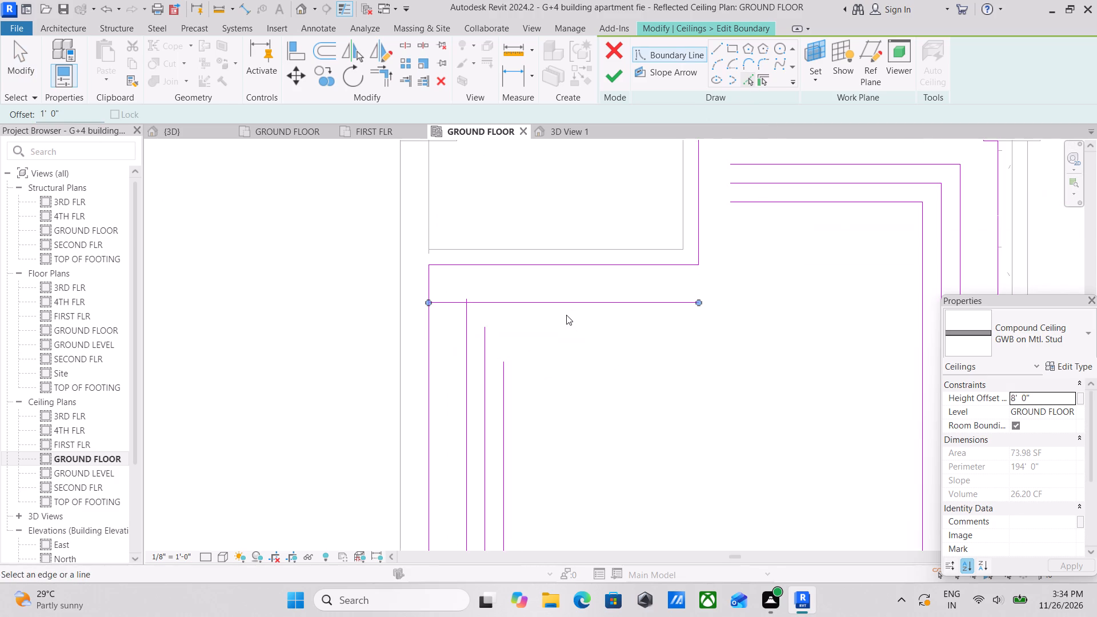
key(Escape)
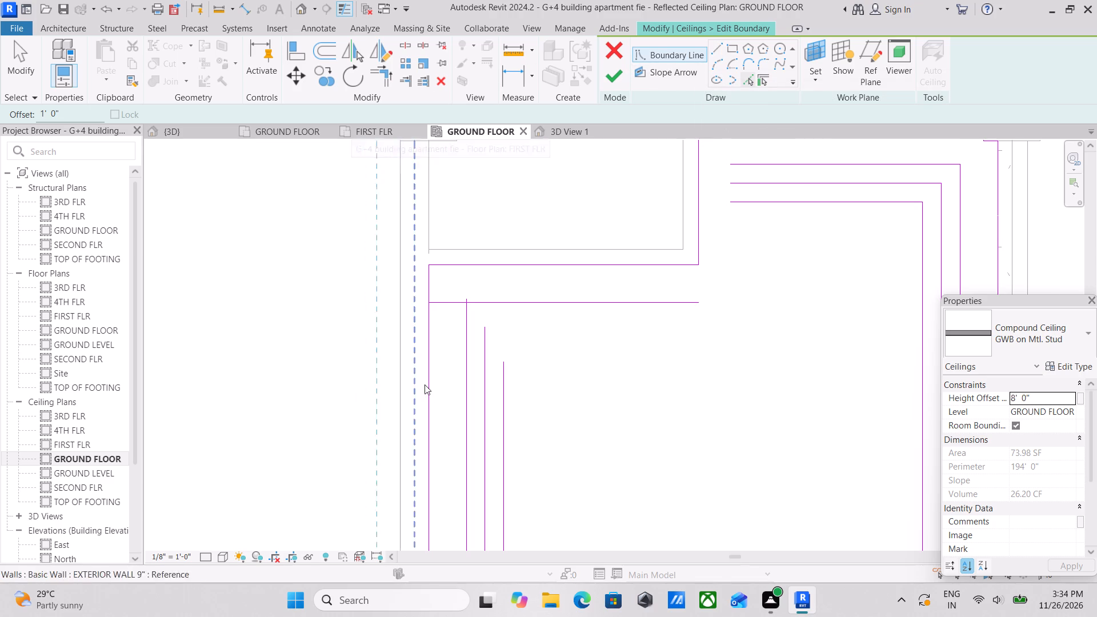
key(Escape)
scroll(433, 392, up, 2)
key(Escape)
key(Escape)
key(Escape)
key(Escape)
key(Escape)
Shorten the new horizontal line's left end to meet the outermost inner loop's left vertical line.
click(445, 273)
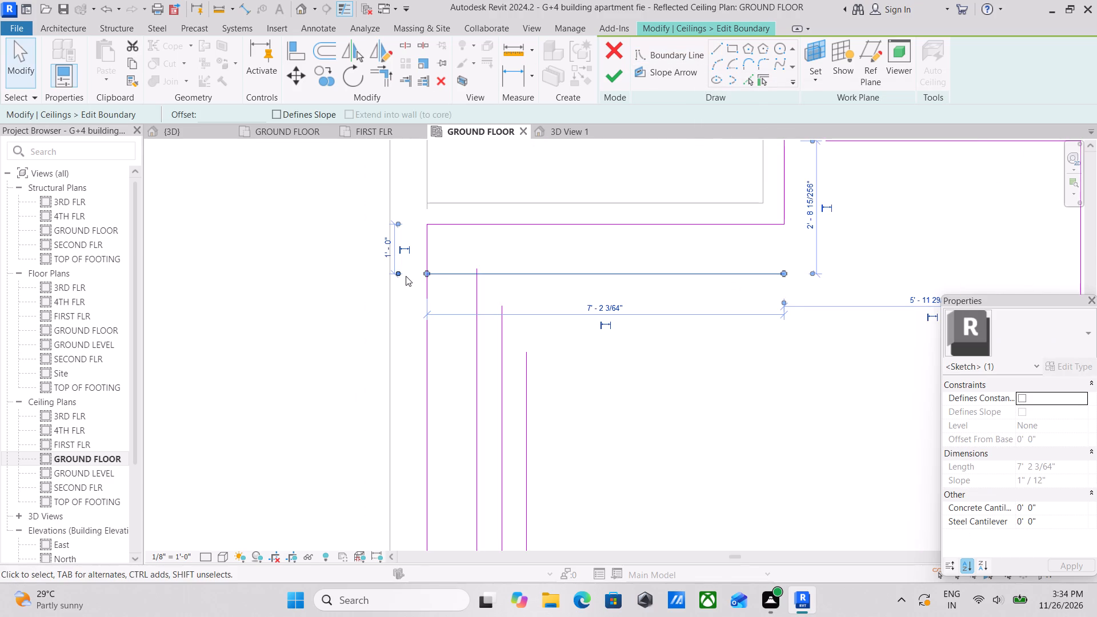
drag(423, 270, 475, 270)
scroll(475, 270, up, 15)
key(Escape)
scroll(497, 299, up, 6)
scroll(497, 299, down, 4)
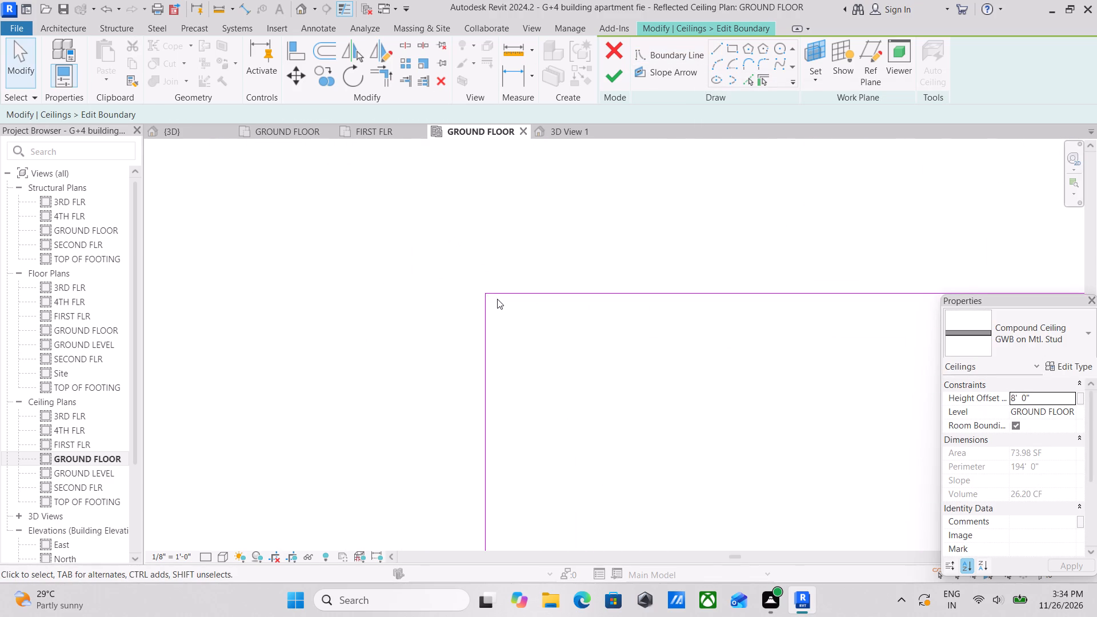
Add two more horizontal boundary lines below the new one with Pick Lines, each offset 6" from the previous one.
scroll(497, 299, down, 18)
middle_drag(545, 313, 494, 312)
scroll(596, 322, down, 1)
middle_drag(583, 322, 554, 327)
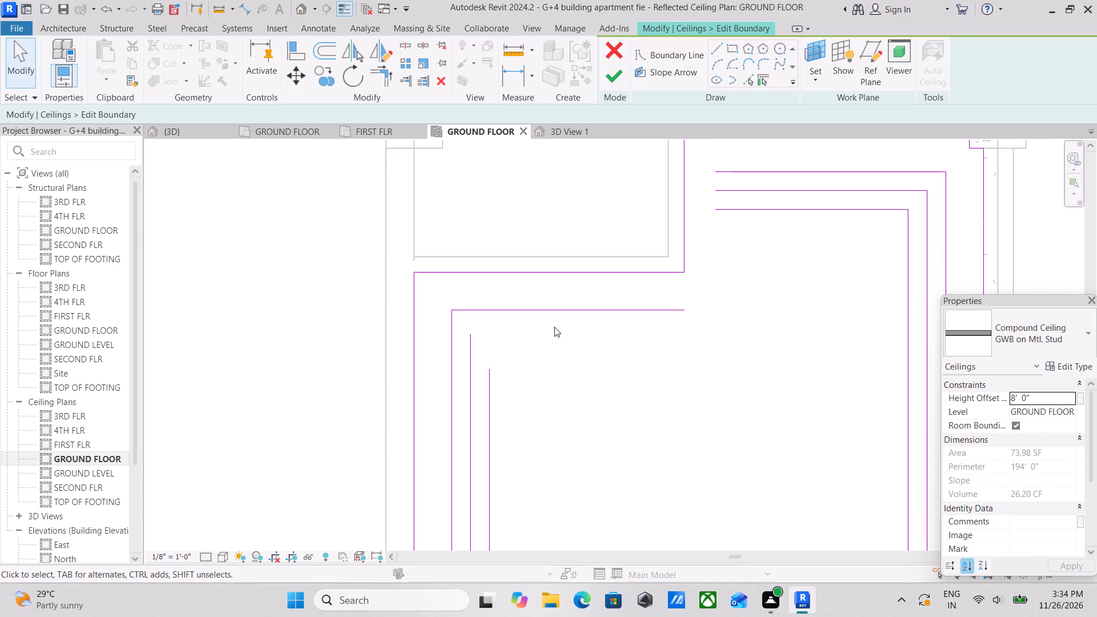
key(6)
key(shift+quotedbl)
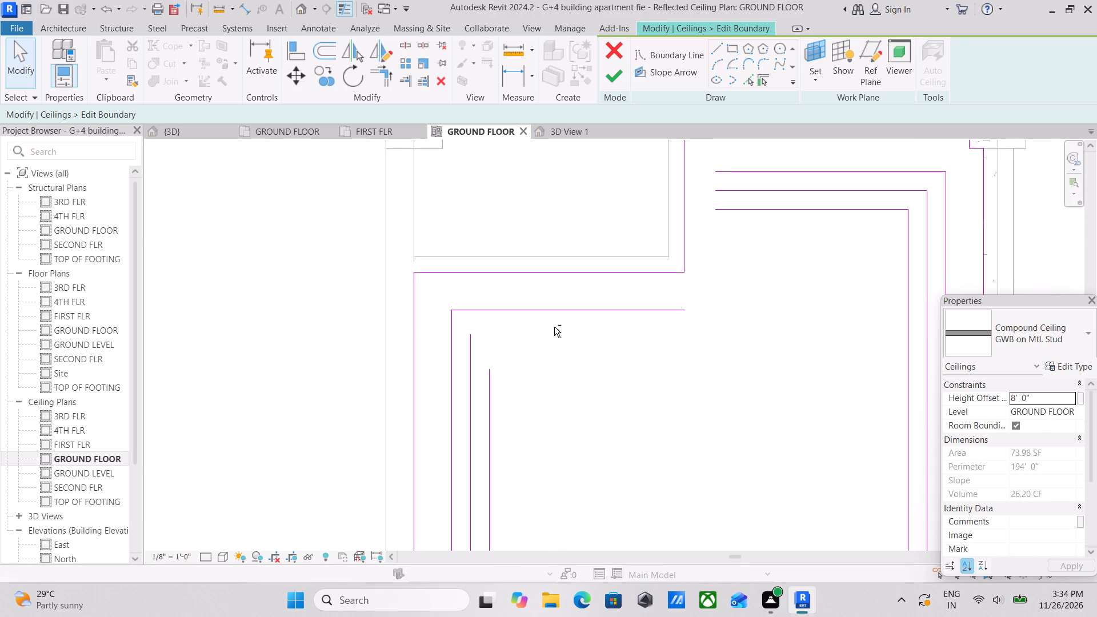
key(Return)
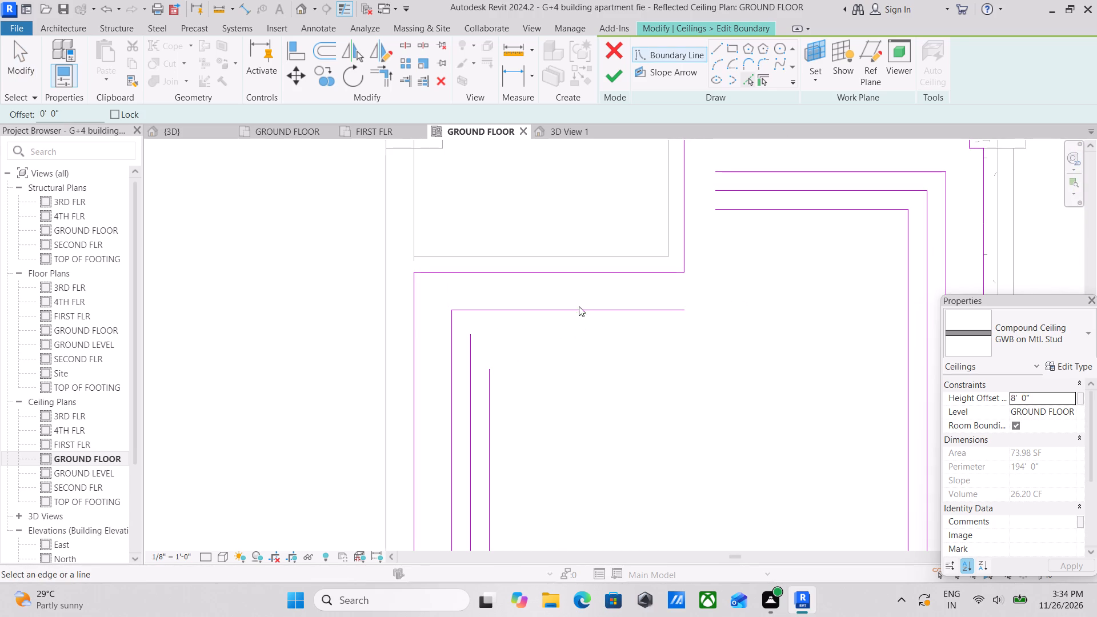
click(747, 77)
drag(65, 117, 0, 130)
text(6")
key(Return)
click(545, 315)
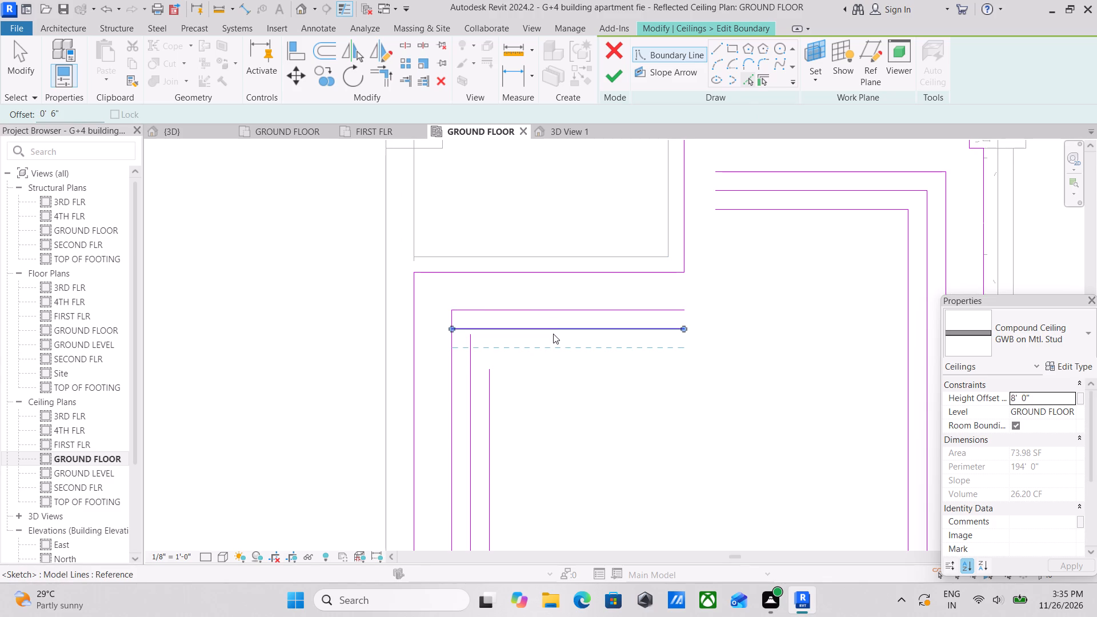
click(556, 335)
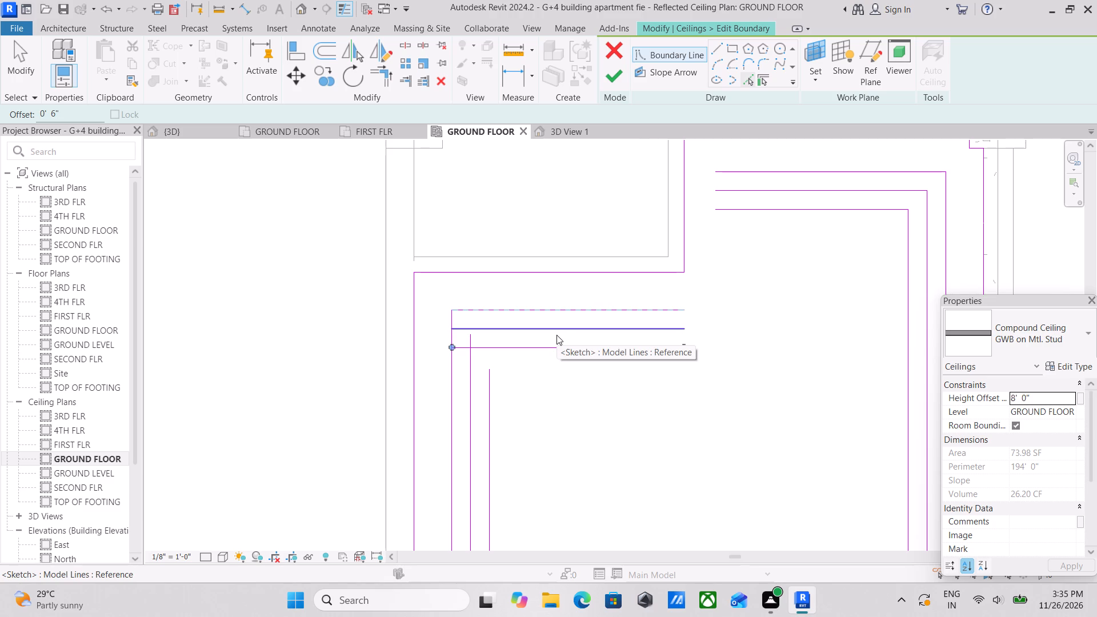
key(Escape)
key(Escape)
scroll(525, 375, up, 2)
key(Escape)
key(Escape)
middle_drag(525, 375, 551, 424)
key(Escape)
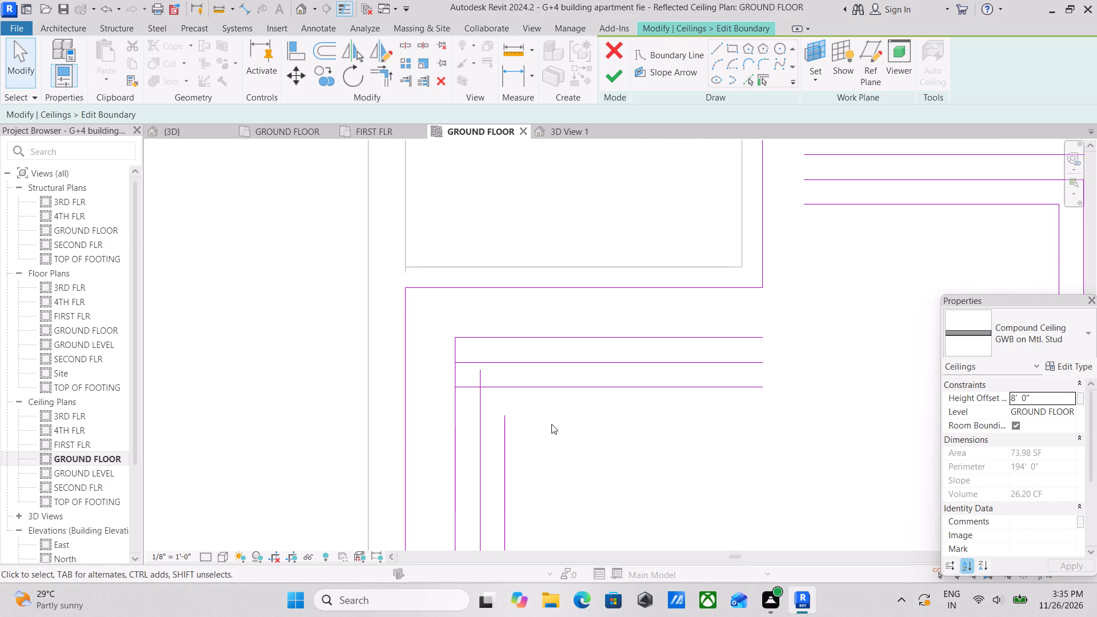
Trim the innermost and middle horizontal lines to corners with their matching left vertical lines.
text(TR)
click(504, 437)
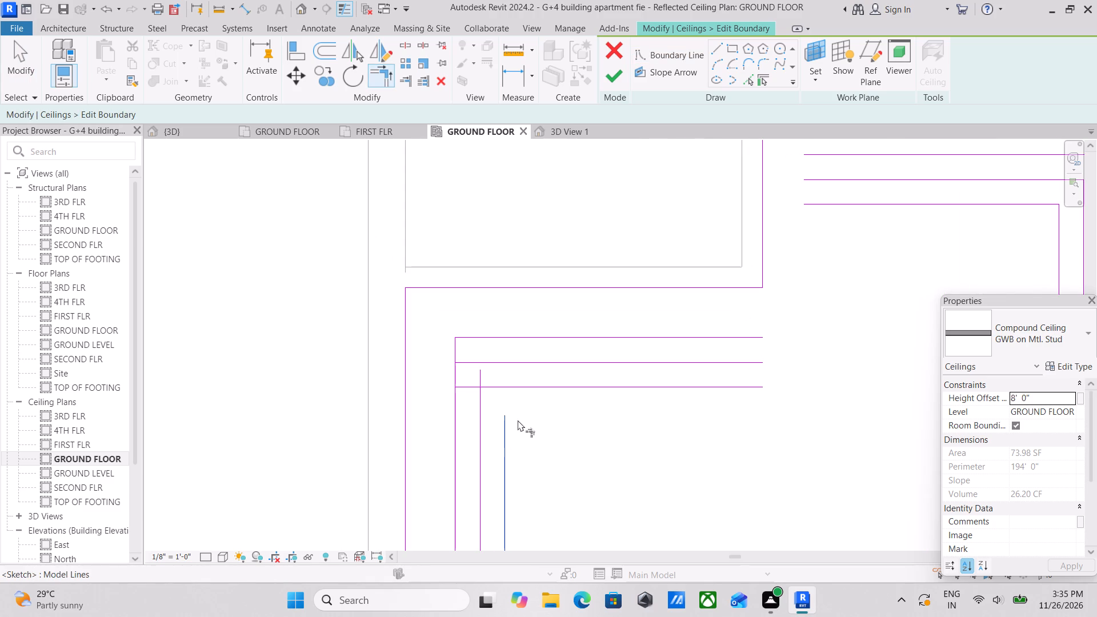
click(548, 387)
click(482, 390)
click(522, 360)
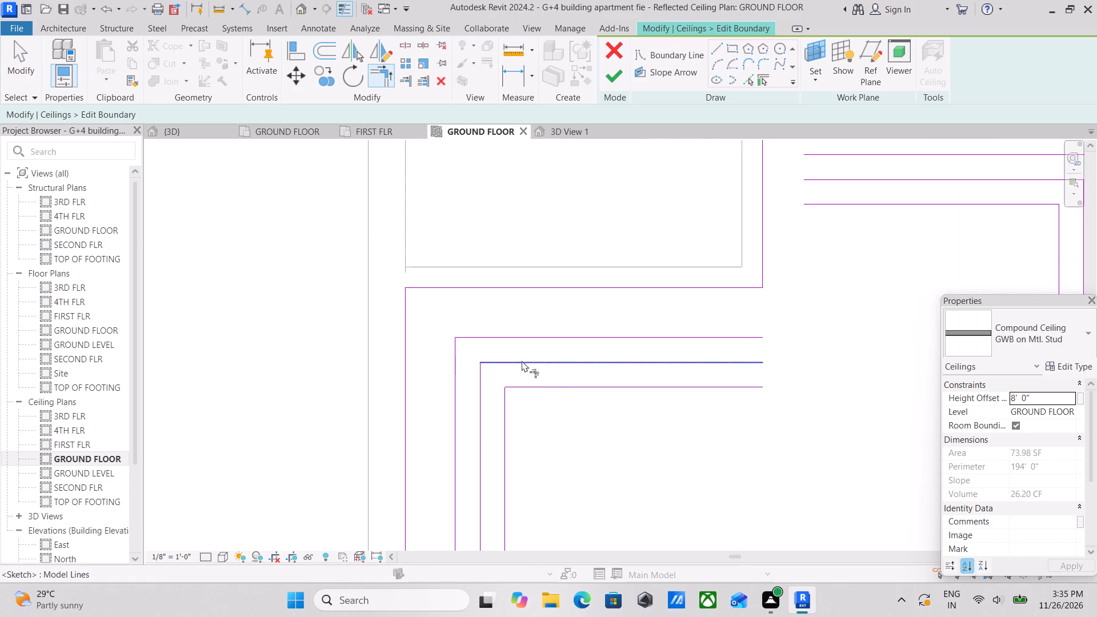
scroll(554, 379, down, 3)
middle_drag(618, 414, 519, 402)
scroll(552, 408, down, 1)
key(Escape)
Examine the gap between the upper and lower sets of inner loop lines around the outer boundary's notch.
middle_drag(518, 391, 501, 394)
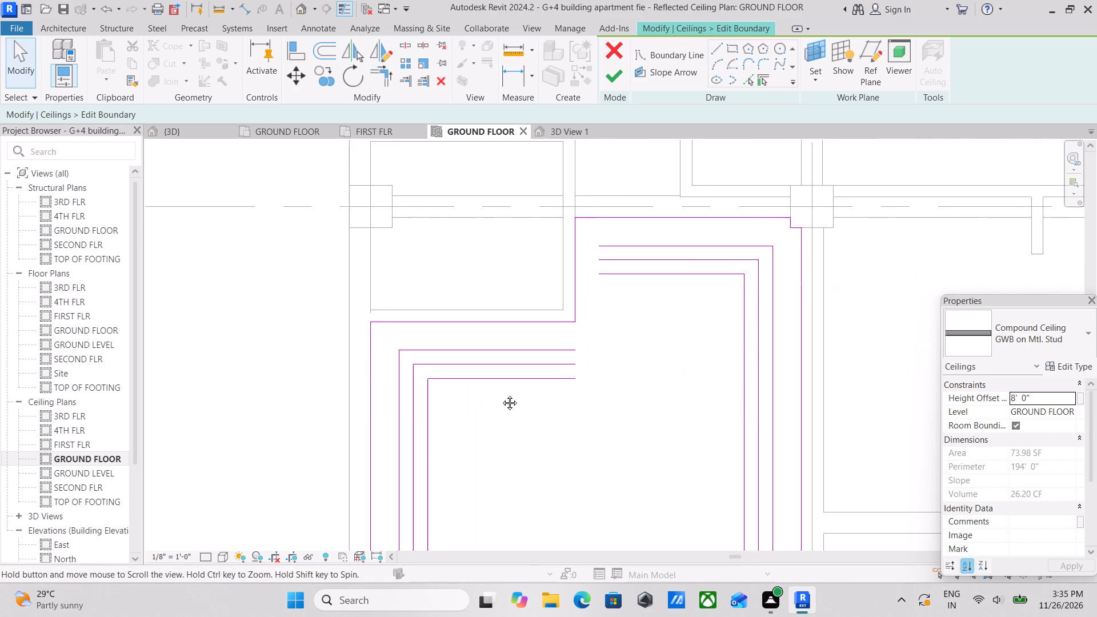
middle_drag(501, 394, 493, 396)
middle_drag(526, 333, 516, 380)
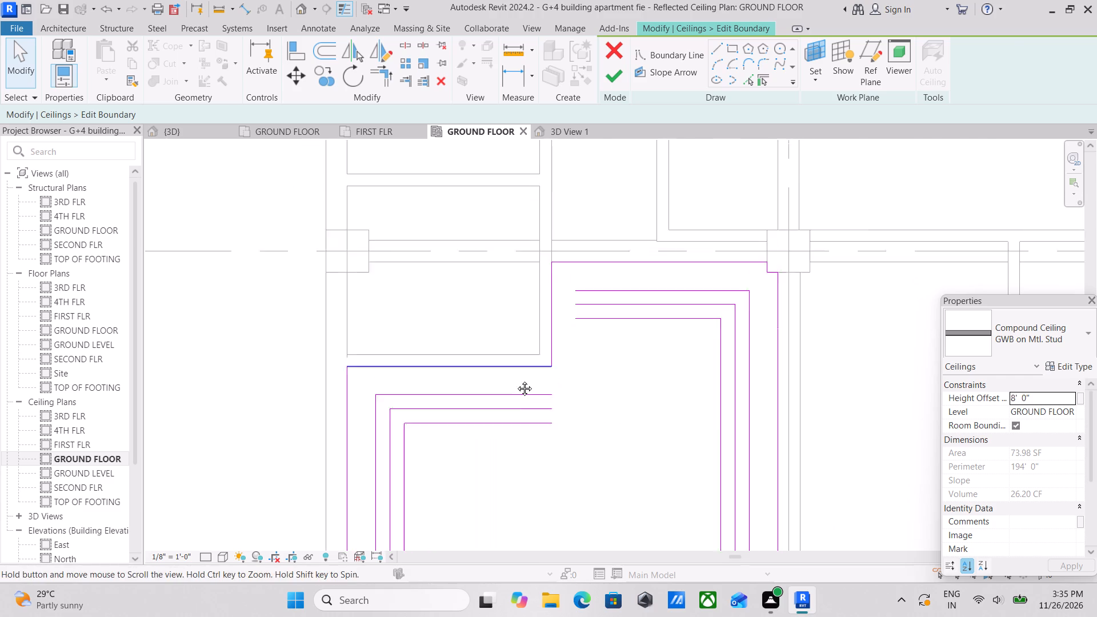
middle_drag(516, 380, 515, 380)
scroll(577, 331, up, 1)
scroll(577, 331, down, 4)
middle_drag(558, 365, 544, 348)
scroll(544, 348, up, 1)
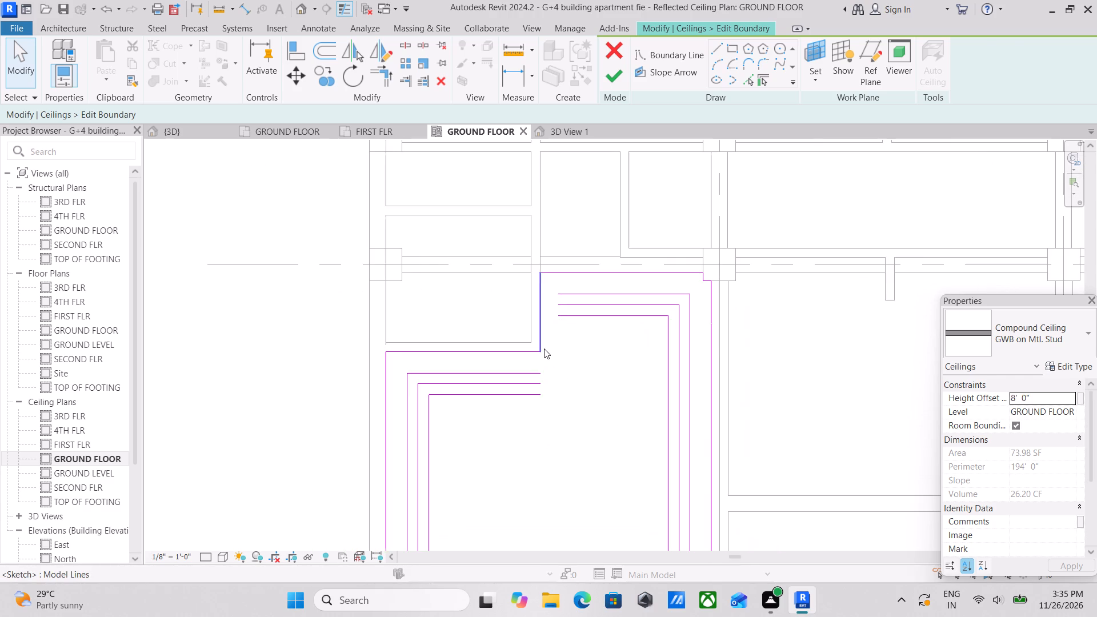
scroll(544, 348, down, 1)
middle_drag(544, 348, 535, 382)
scroll(541, 382, down, 4)
middle_drag(537, 407, 544, 441)
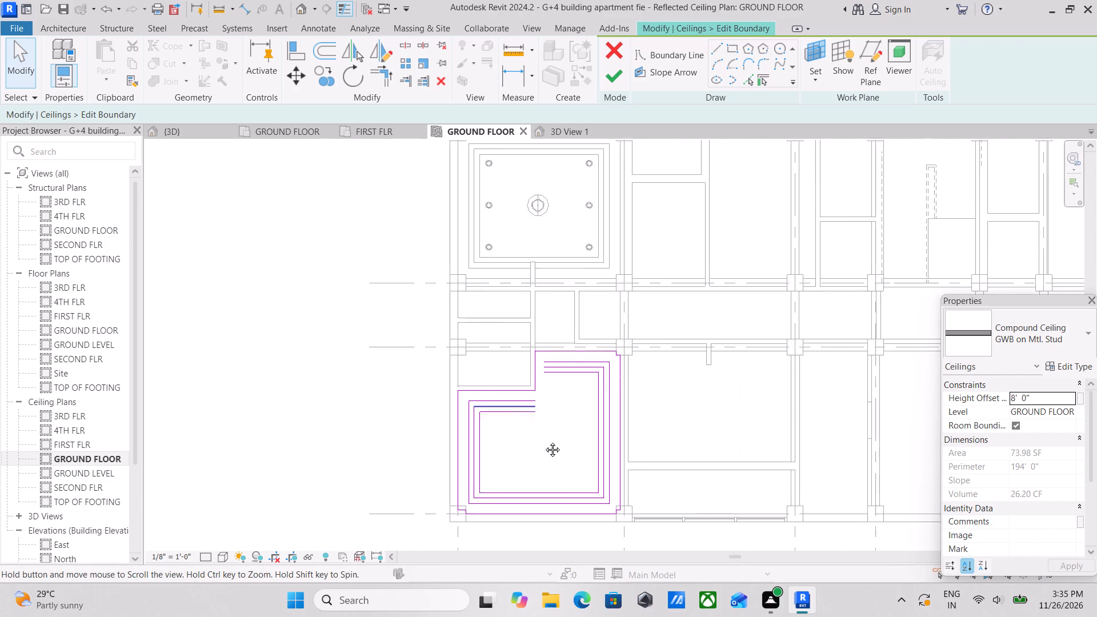
middle_drag(544, 441, 587, 403)
scroll(591, 379, up, 6)
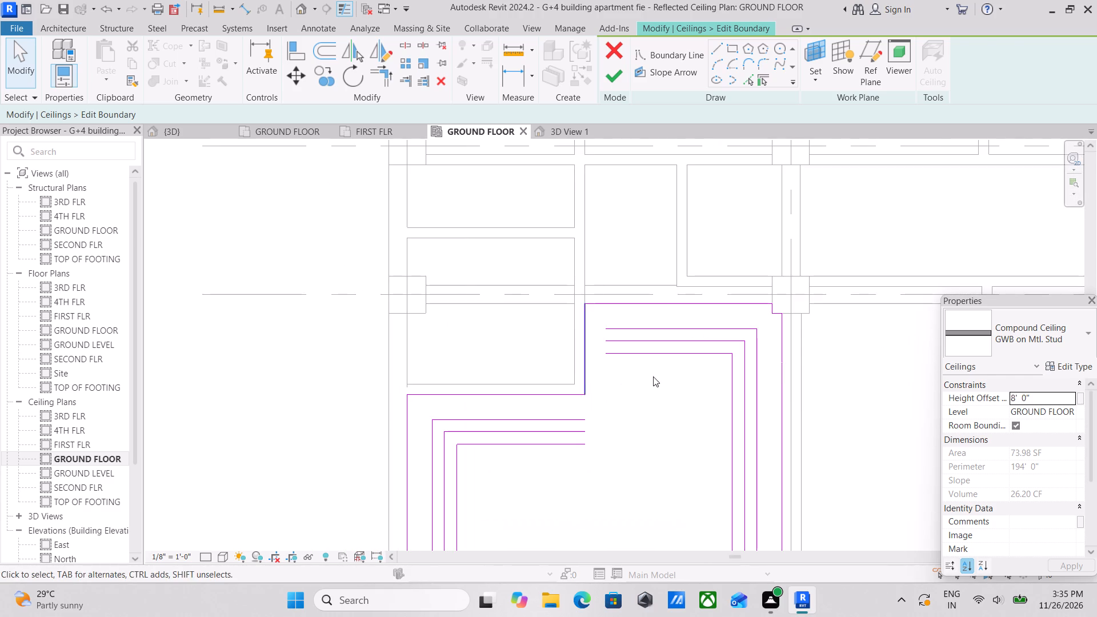
middle_drag(653, 376, 575, 320)
scroll(518, 351, up, 2)
middle_drag(518, 351, 530, 408)
scroll(544, 375, down, 2)
middle_drag(544, 375, 554, 460)
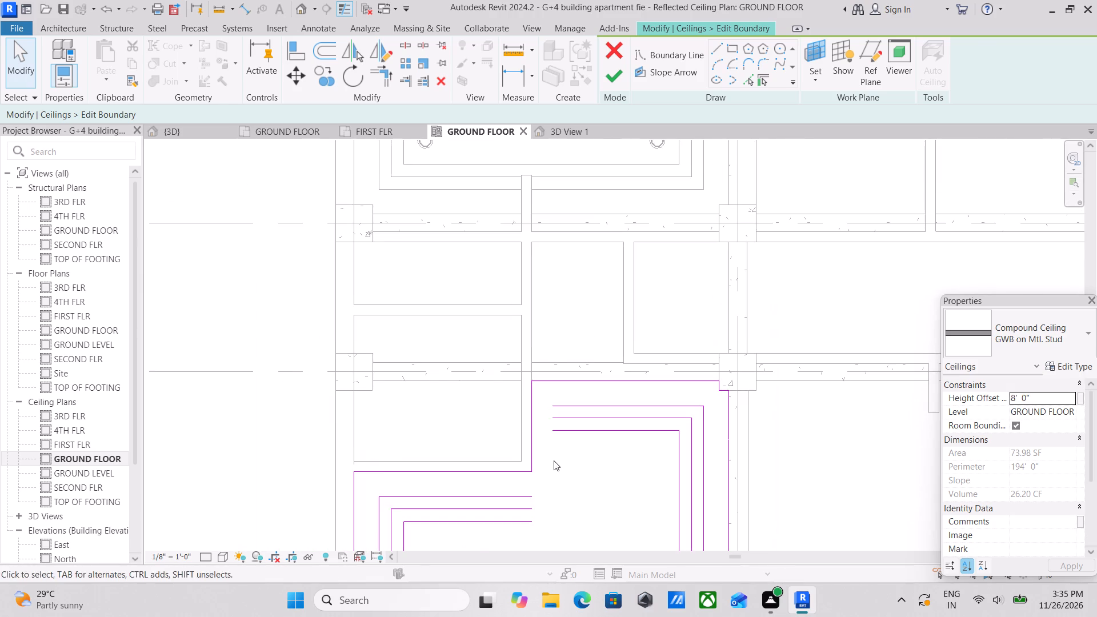
middle_drag(554, 460, 559, 414)
scroll(560, 409, up, 2)
middle_drag(555, 409, 556, 395)
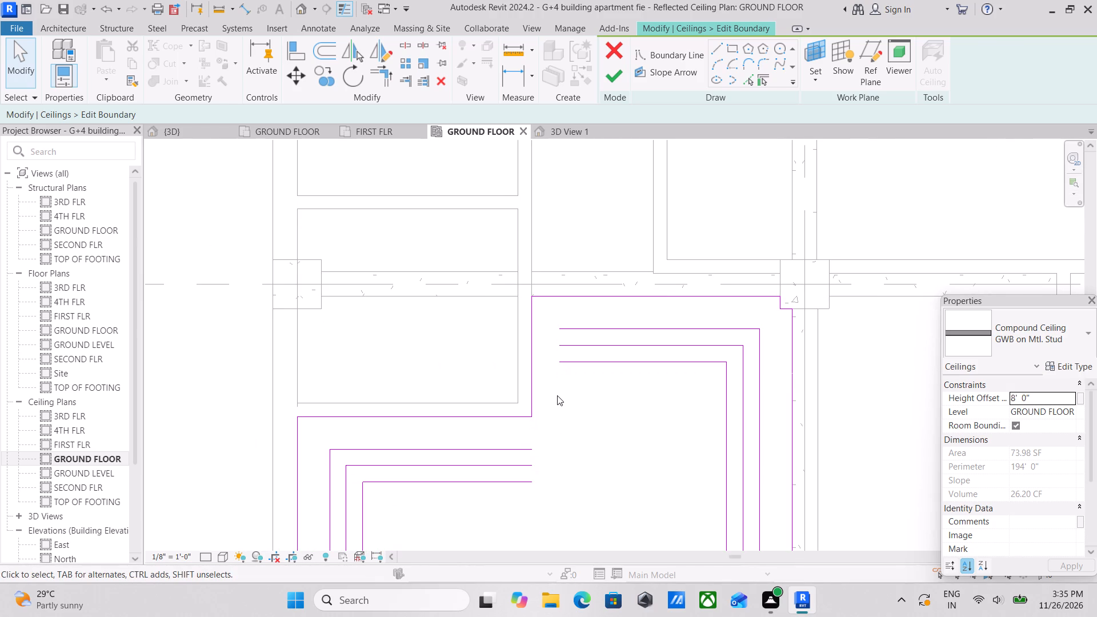
text(TR)
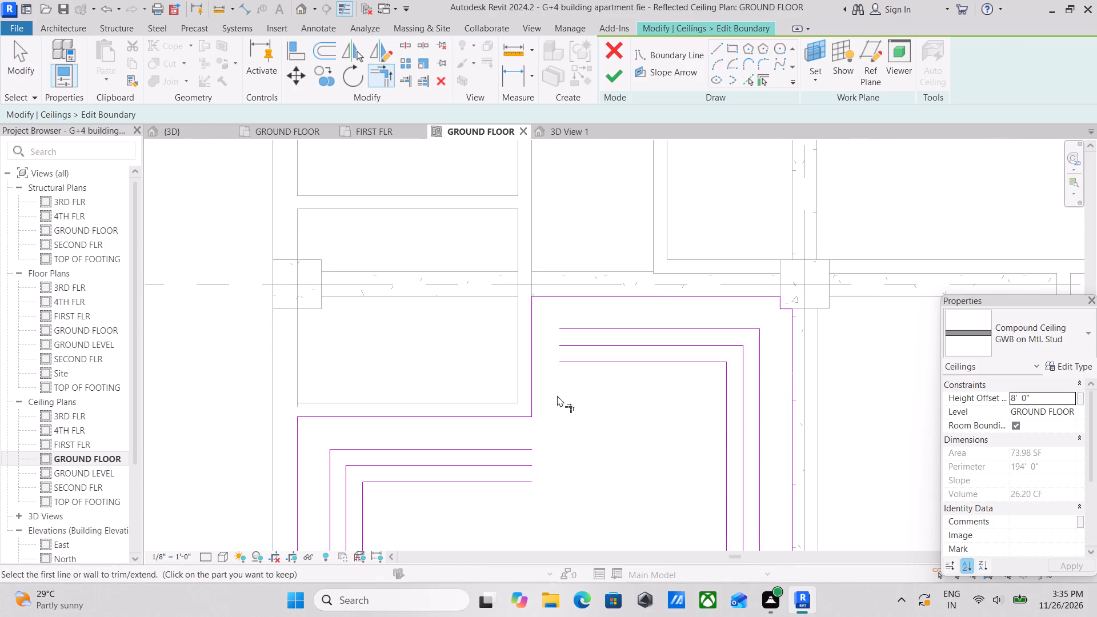
key(Escape)
Add a vertical boundary line with Pick Lines, offset 1' into the room from the notch's vertical wall face.
scroll(605, 241, down, 3)
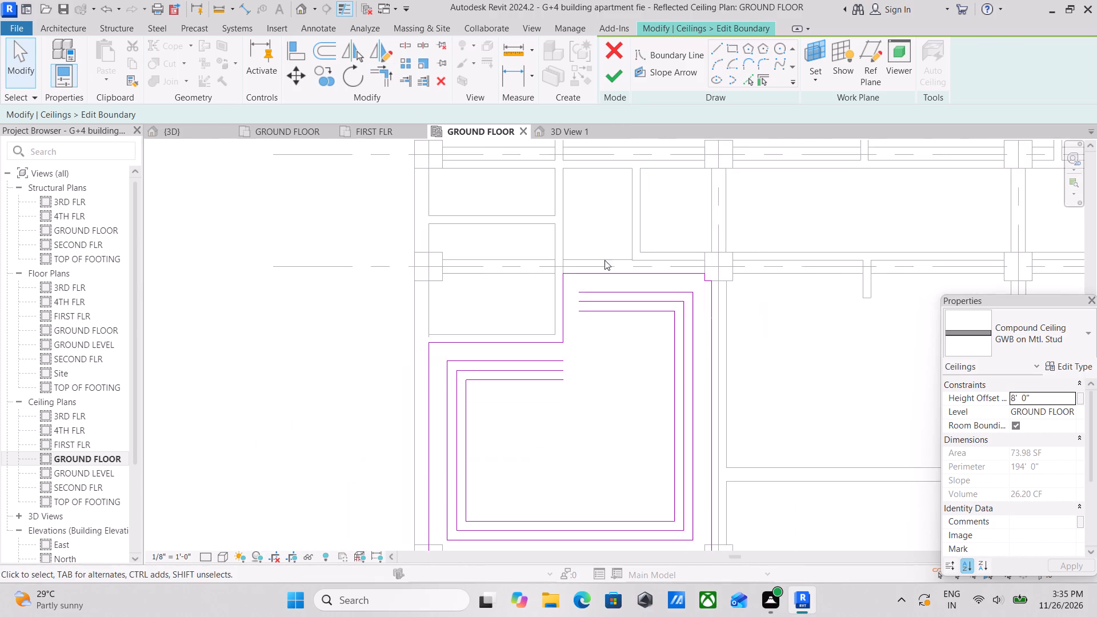
scroll(604, 260, down, 4)
middle_drag(606, 293, 545, 281)
scroll(566, 280, down, 2)
middle_drag(564, 281, 530, 367)
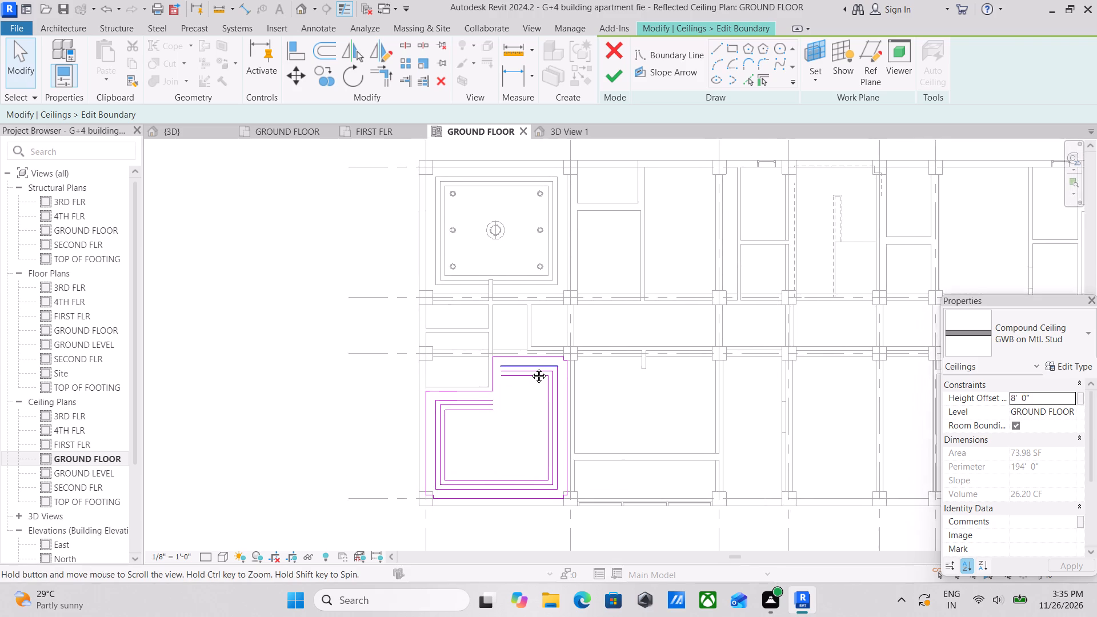
middle_drag(530, 367, 540, 369)
scroll(540, 369, up, 3)
scroll(474, 375, up, 5)
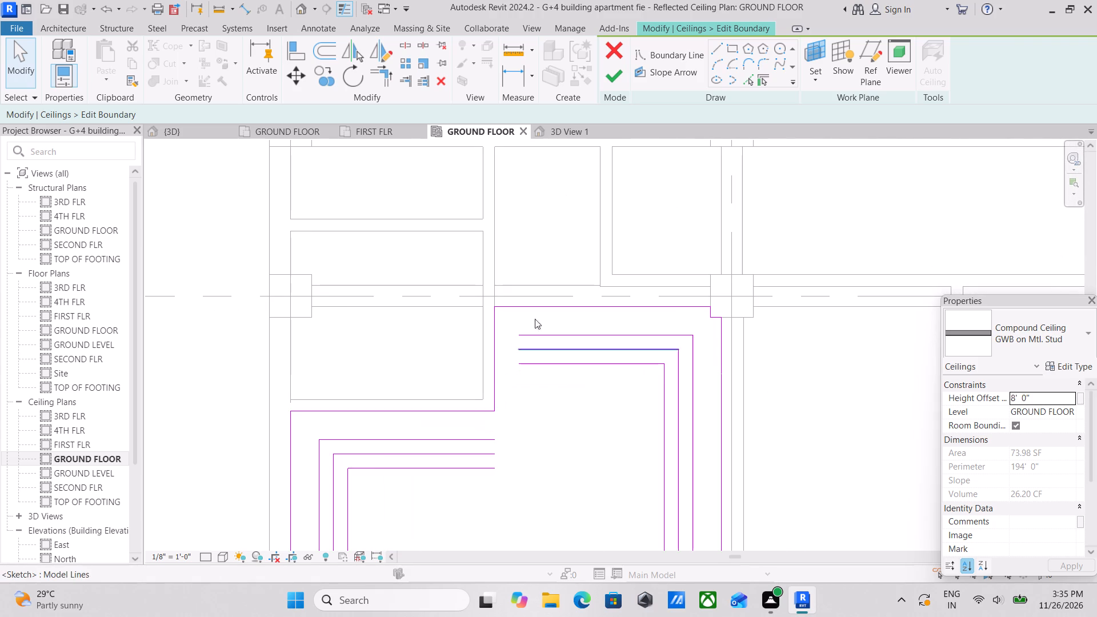
click(715, 55)
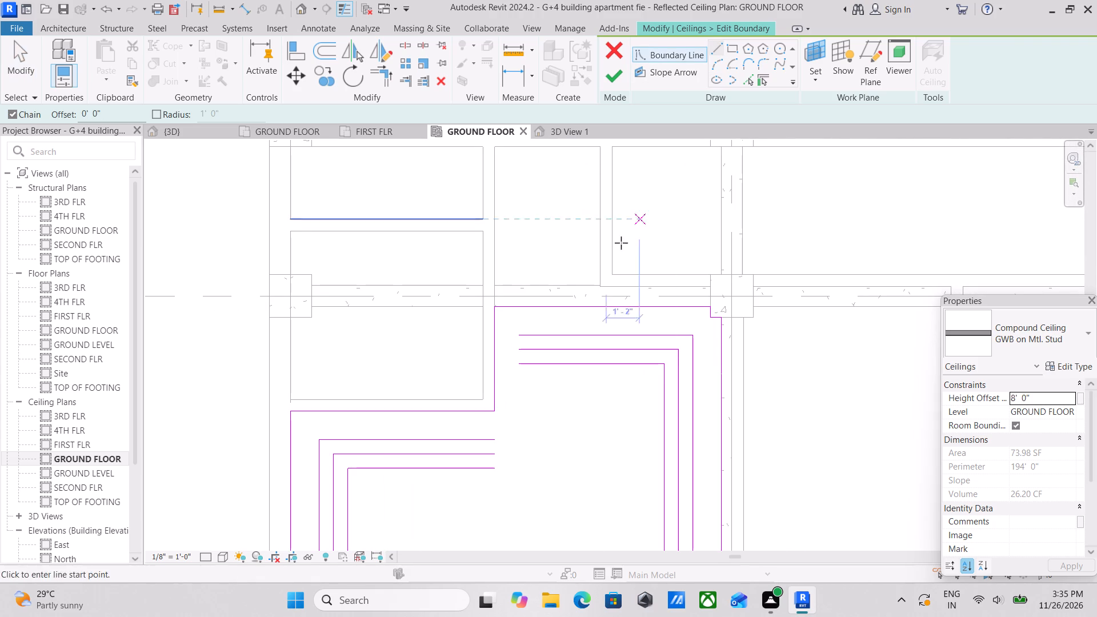
click(745, 81)
drag(65, 117, 0, 124)
text(1')
key(Return)
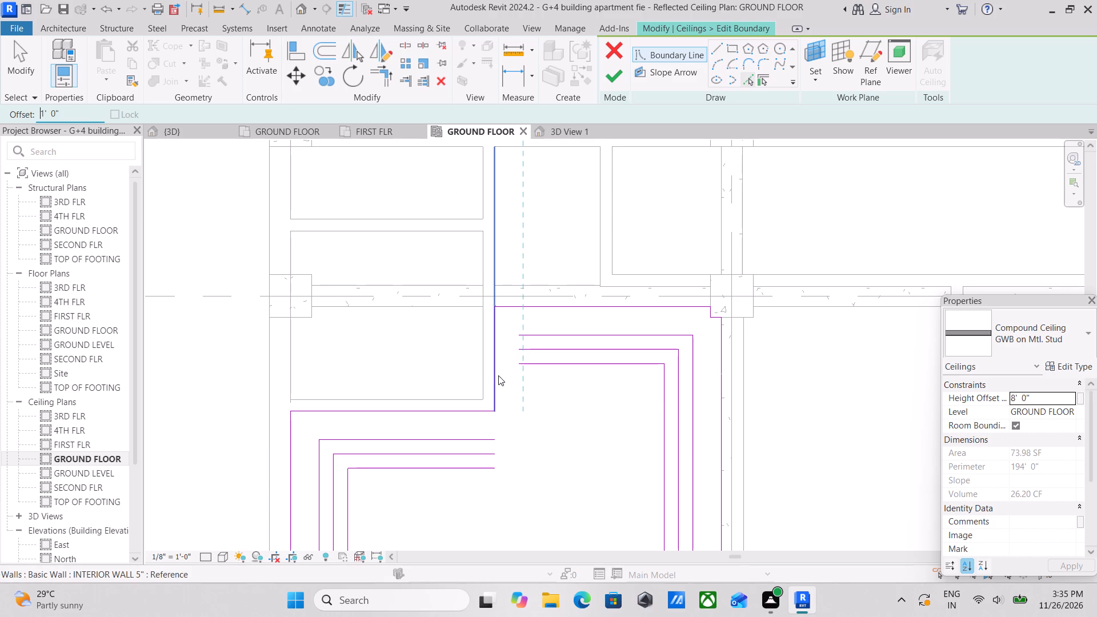
middle_drag(521, 332, 531, 269)
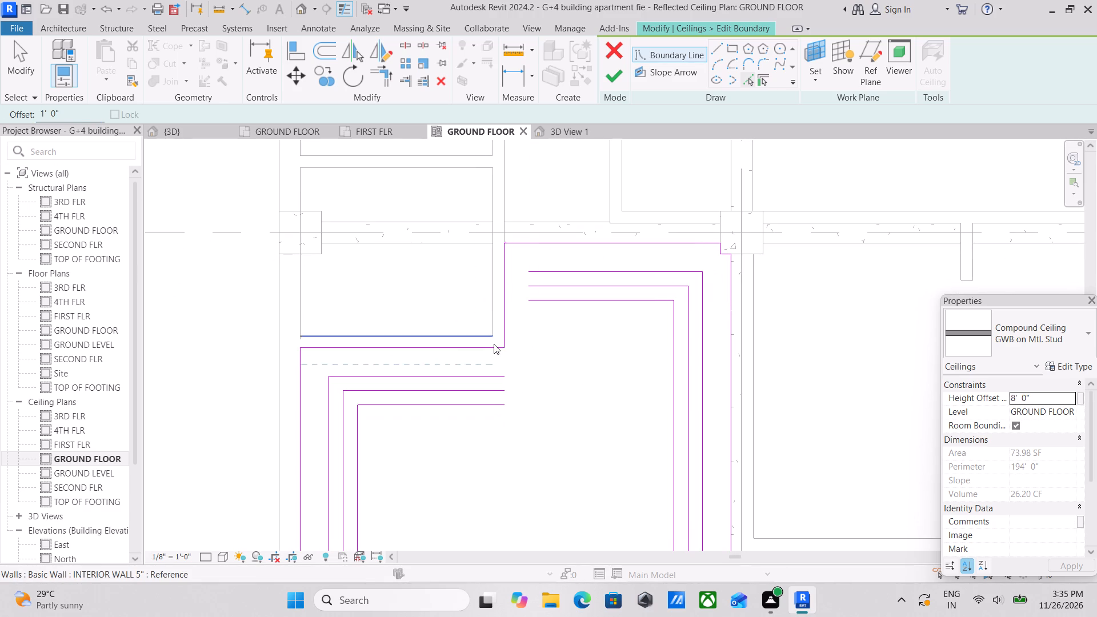
click(506, 331)
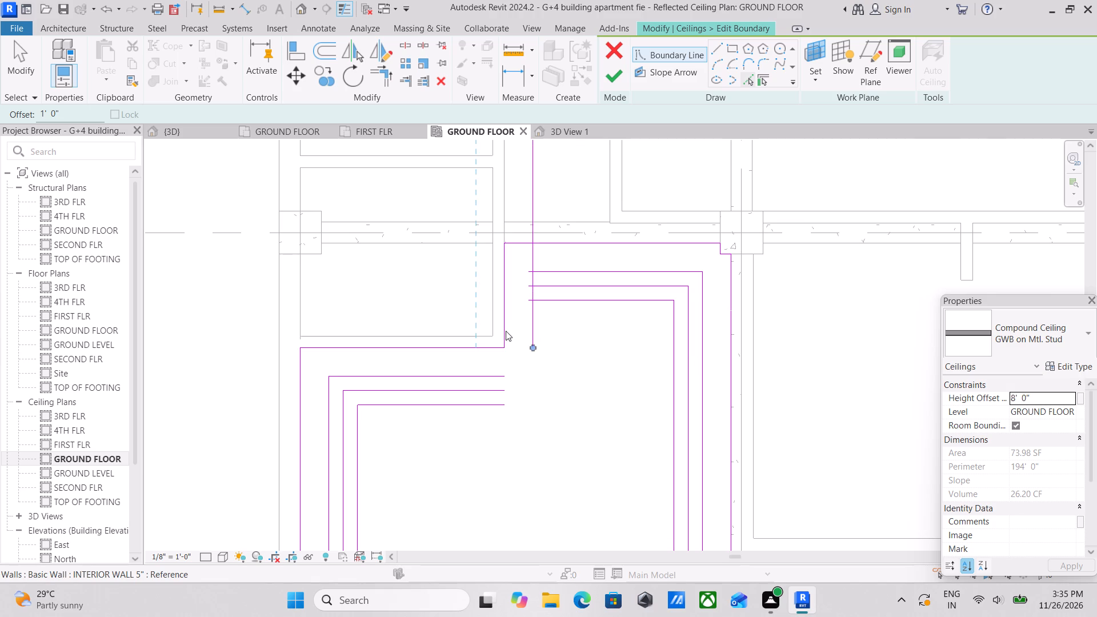
middle_drag(506, 331, 507, 426)
key(Escape)
key(Escape)
scroll(523, 382, down, 3)
key(Escape)
key(Escape)
key(Escape)
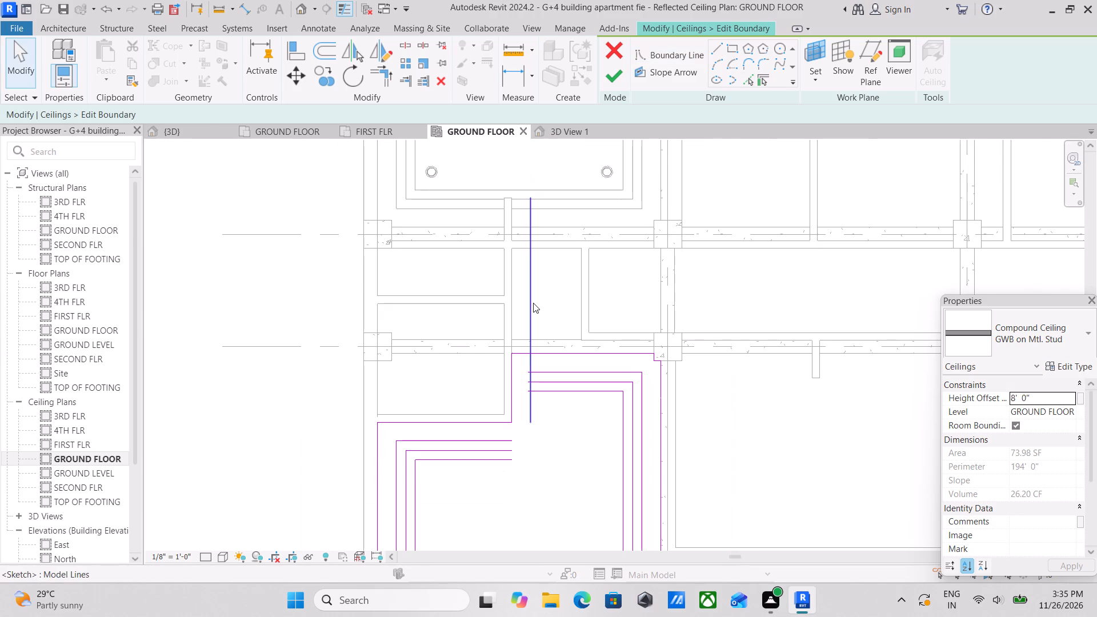
key(Escape)
key(Escape)
key(Escape)
key(Escape)
Shorten the new vertical line's upper end to about 8" below the upper outer boundary, and extend its lower end slightly past the notch corner.
click(533, 303)
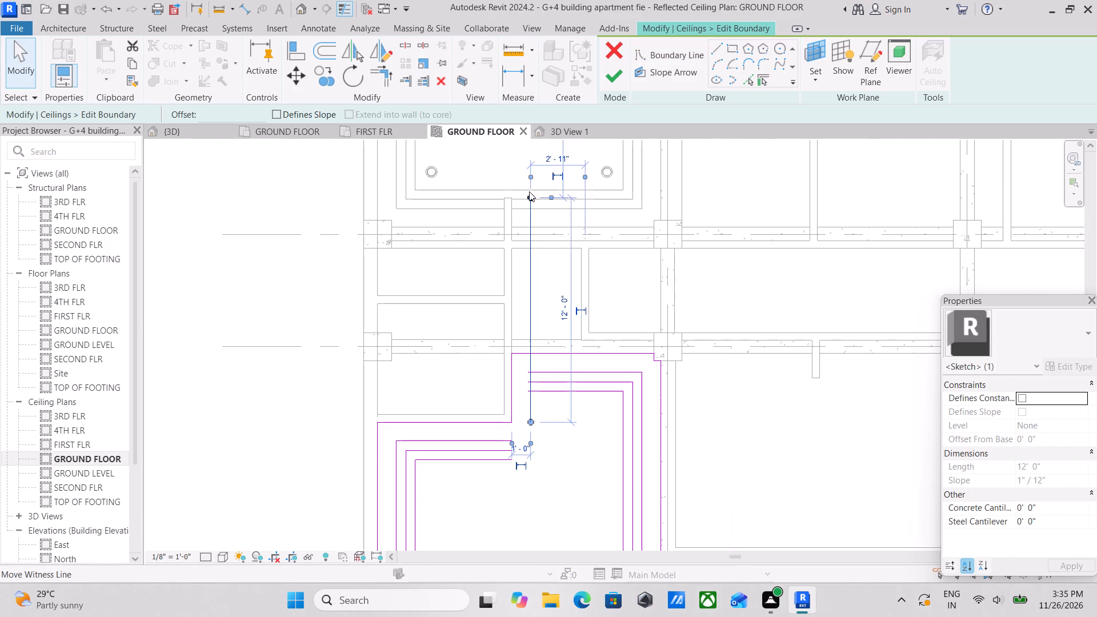
drag(531, 197, 529, 351)
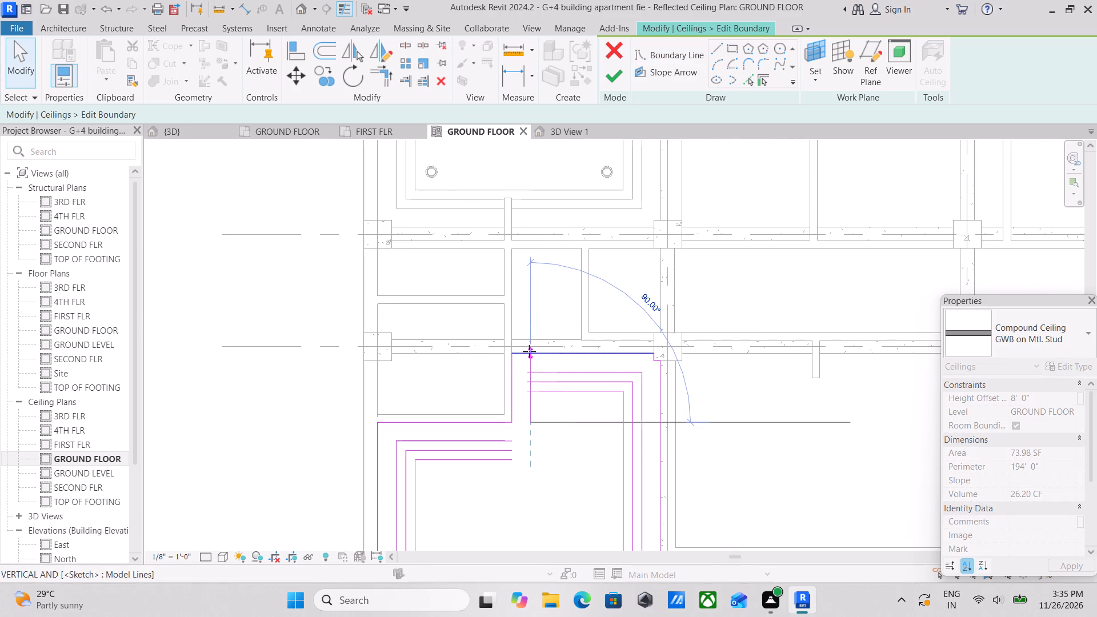
drag(529, 351, 529, 364)
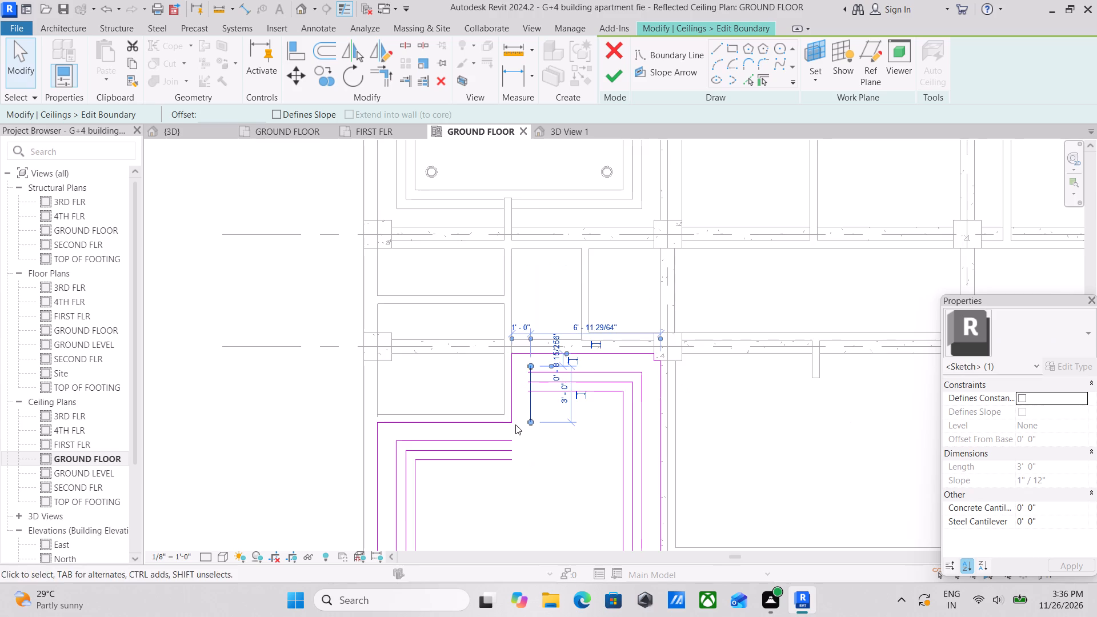
scroll(515, 424, up, 2)
scroll(543, 364, up, 1)
middle_drag(542, 361, 458, 266)
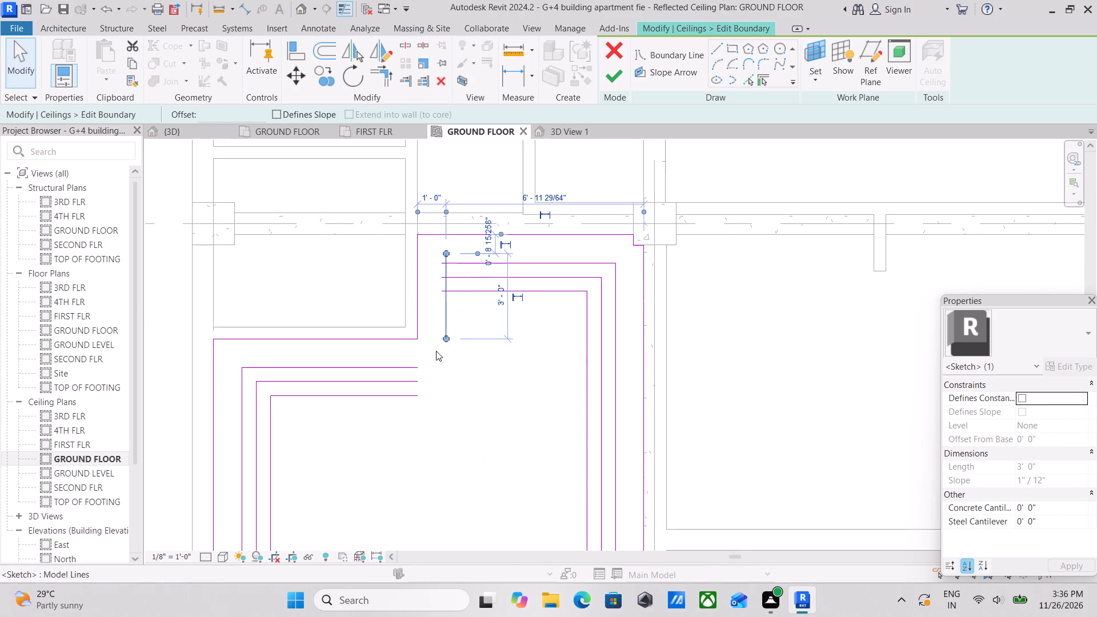
drag(443, 340, 443, 364)
scroll(347, 364, up, 2)
key(Escape)
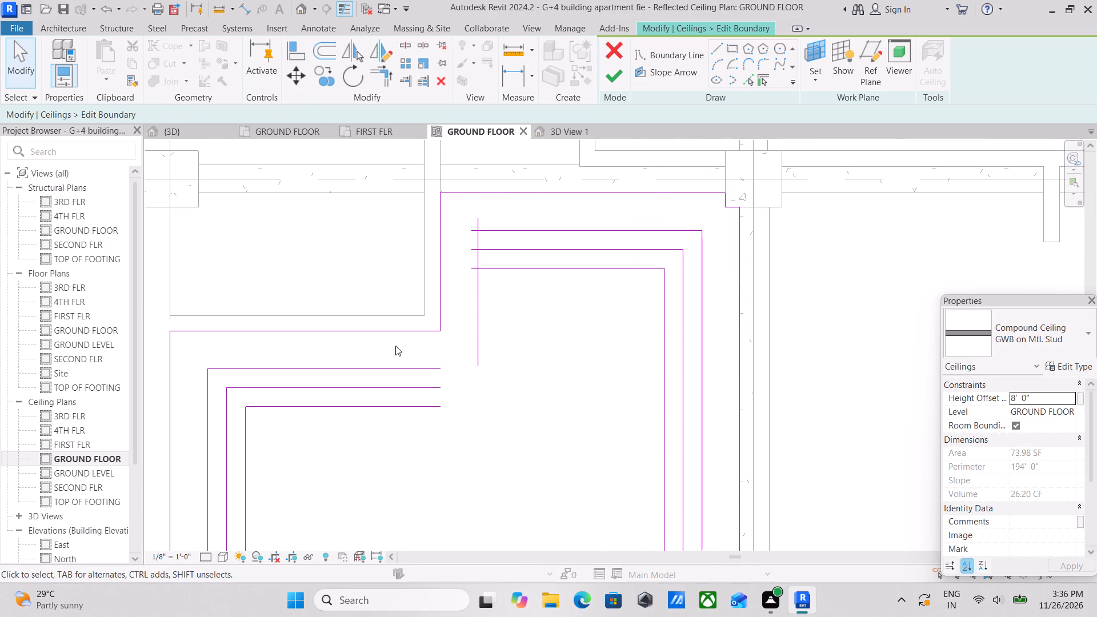
Trim the outermost lower horizontal loop line and the new vertical line to a corner below the notch.
text(TR)
click(423, 367)
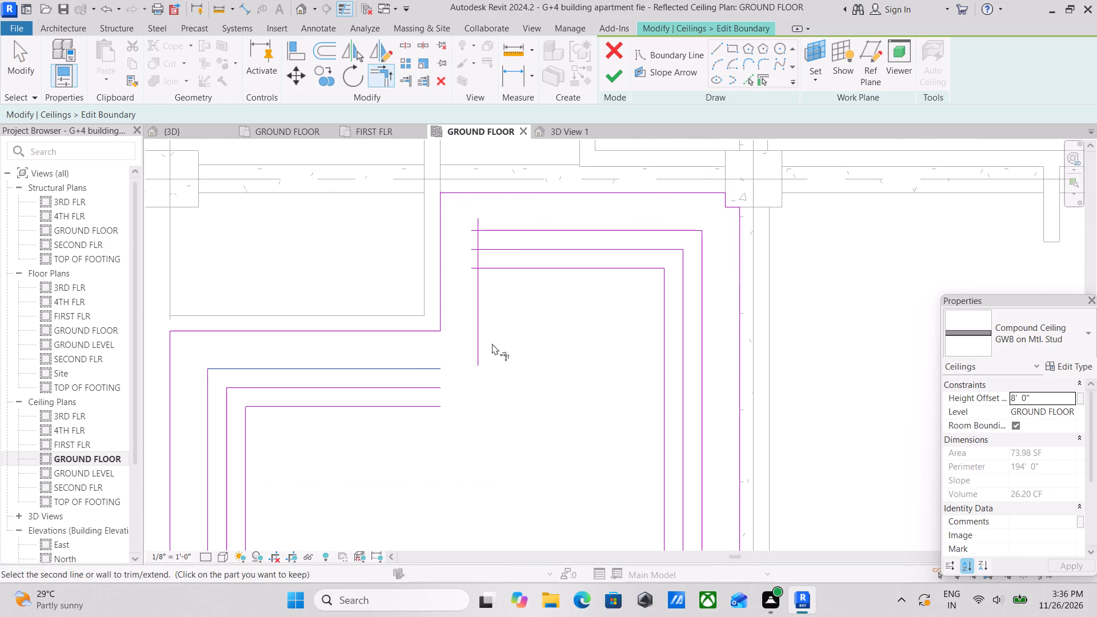
click(477, 342)
middle_drag(481, 328, 466, 379)
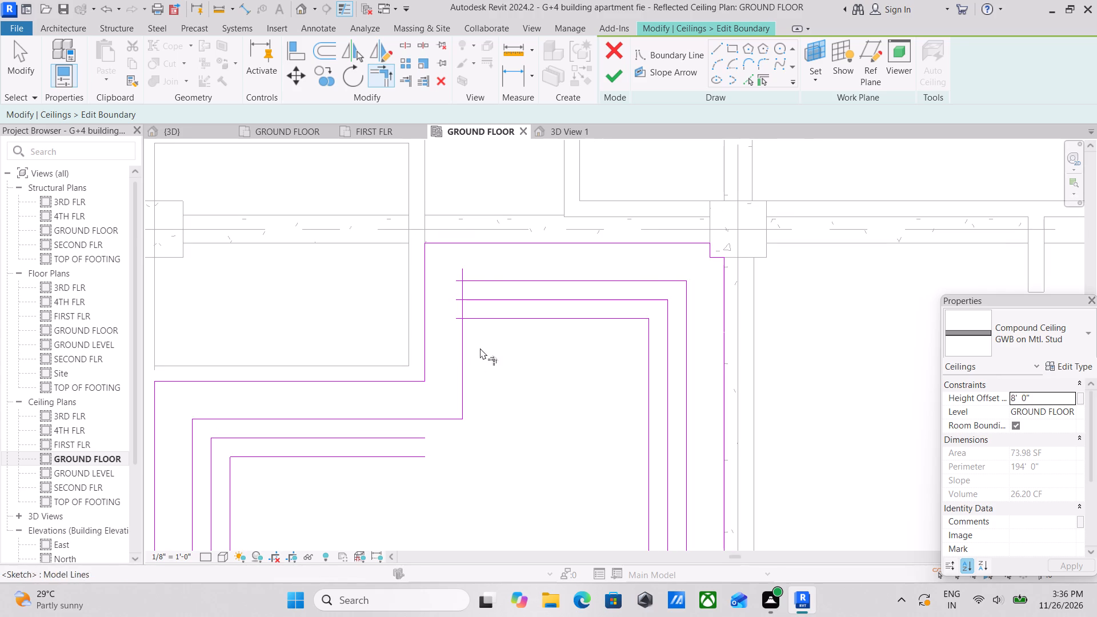
key(Escape)
key(Escape)
scroll(477, 274, up, 3)
key(Escape)
Add two more vertical boundary lines with Pick Lines, each offset 6" further into the room from the previous one.
middle_drag(454, 382, 461, 276)
middle_drag(445, 380, 483, 347)
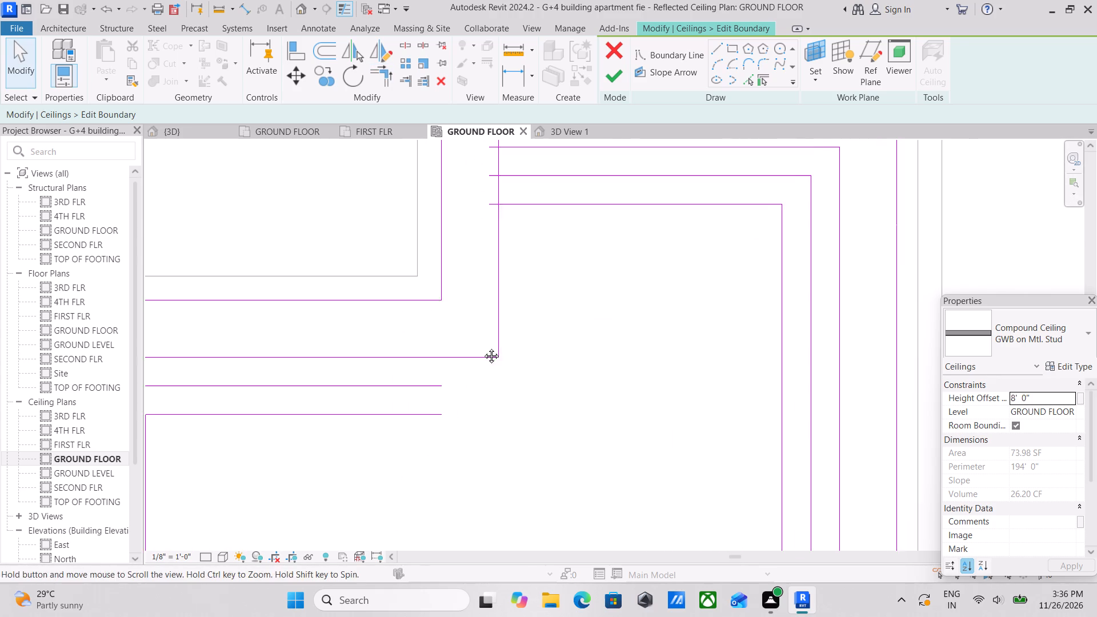
middle_drag(483, 347, 483, 347)
scroll(494, 261, down, 1)
middle_drag(494, 261, 486, 273)
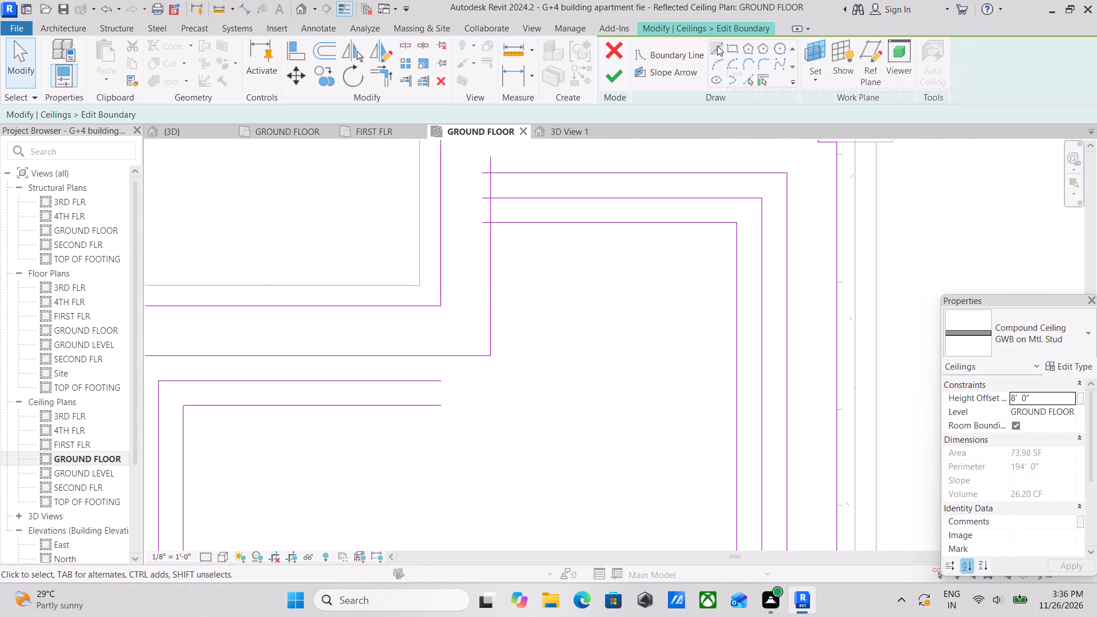
click(751, 75)
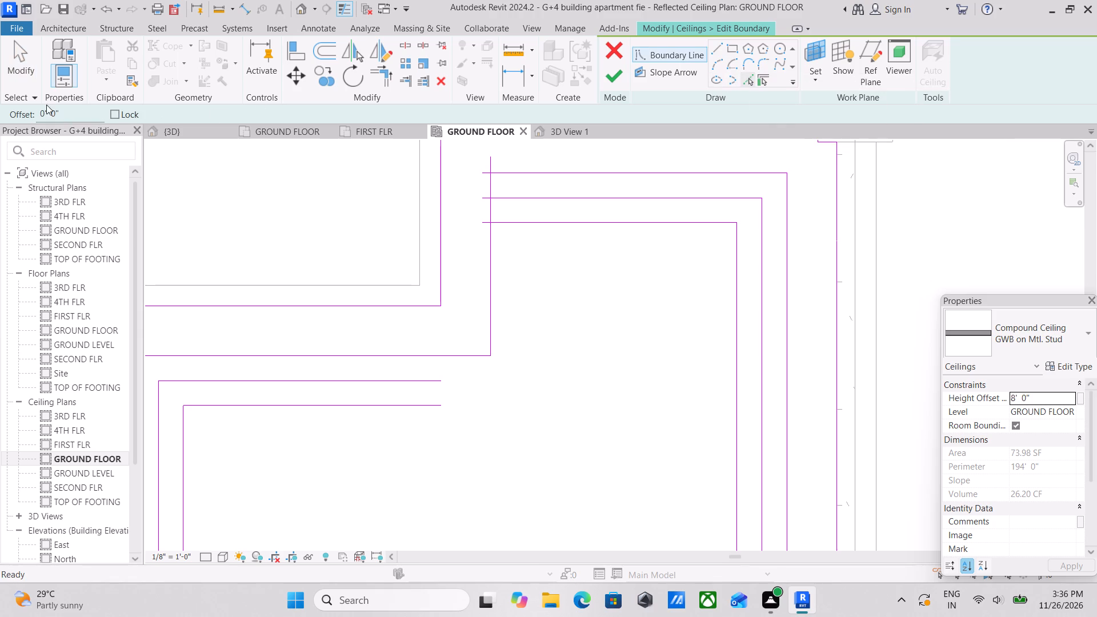
drag(70, 117, 18, 119)
key(6)
key(shift+quotedbl)
key(Return)
click(492, 302)
click(517, 319)
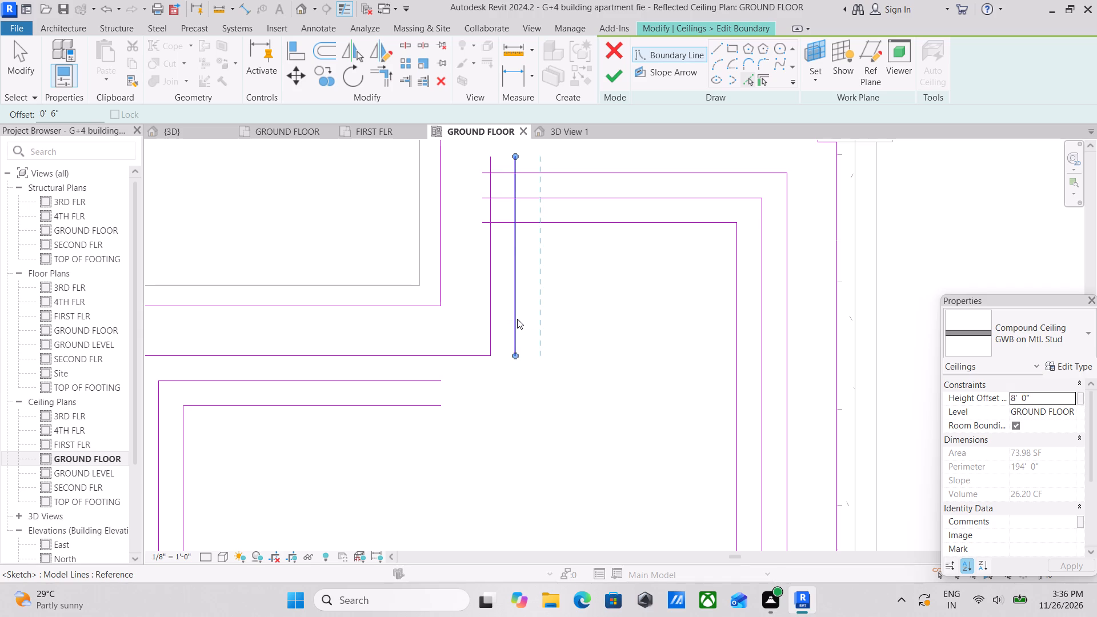
scroll(517, 319, down, 2)
key(Escape)
key(Escape)
key(Escape)
key(Escape)
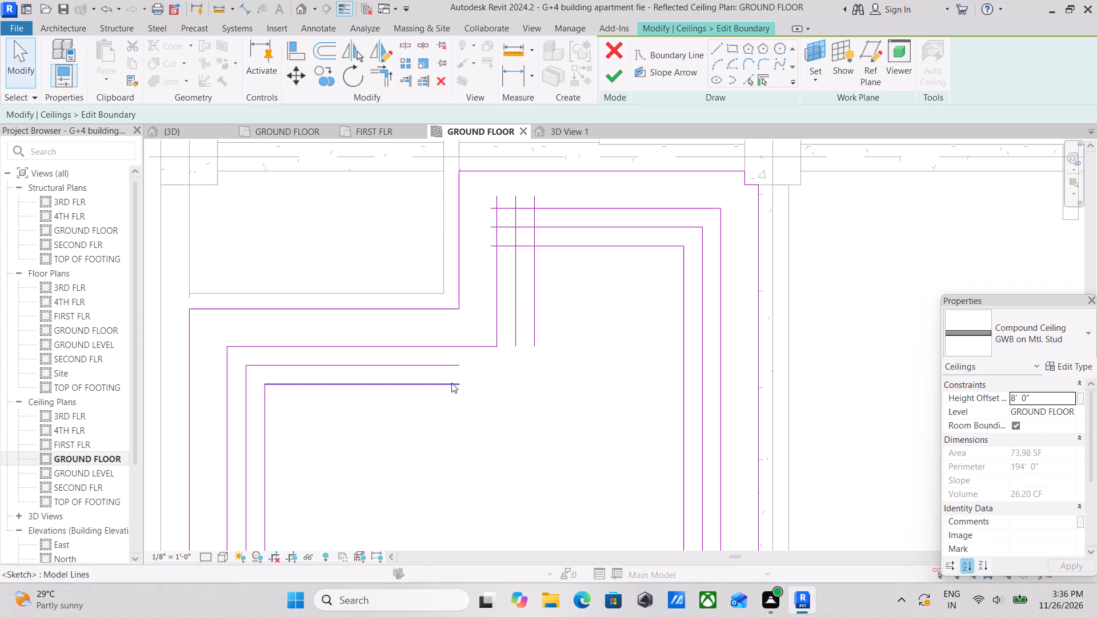
key(Escape)
Trim the middle and innermost vertical lines to corners with their matching lower horizontal lines near the notch.
middle_drag(452, 383, 508, 406)
scroll(570, 411, up, 1)
text(TR)
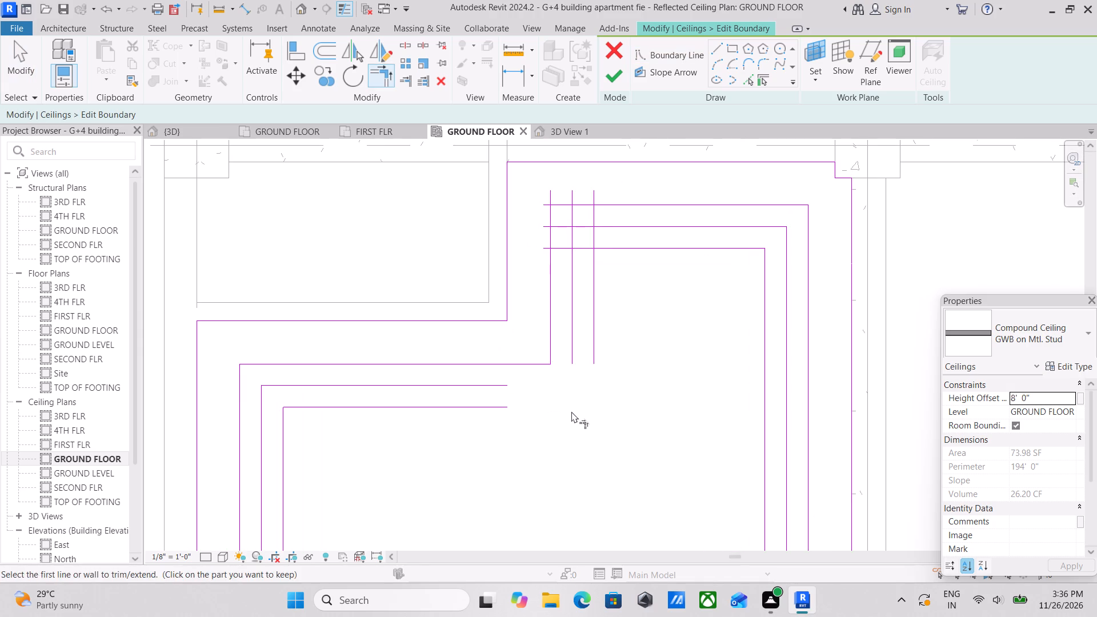
click(570, 342)
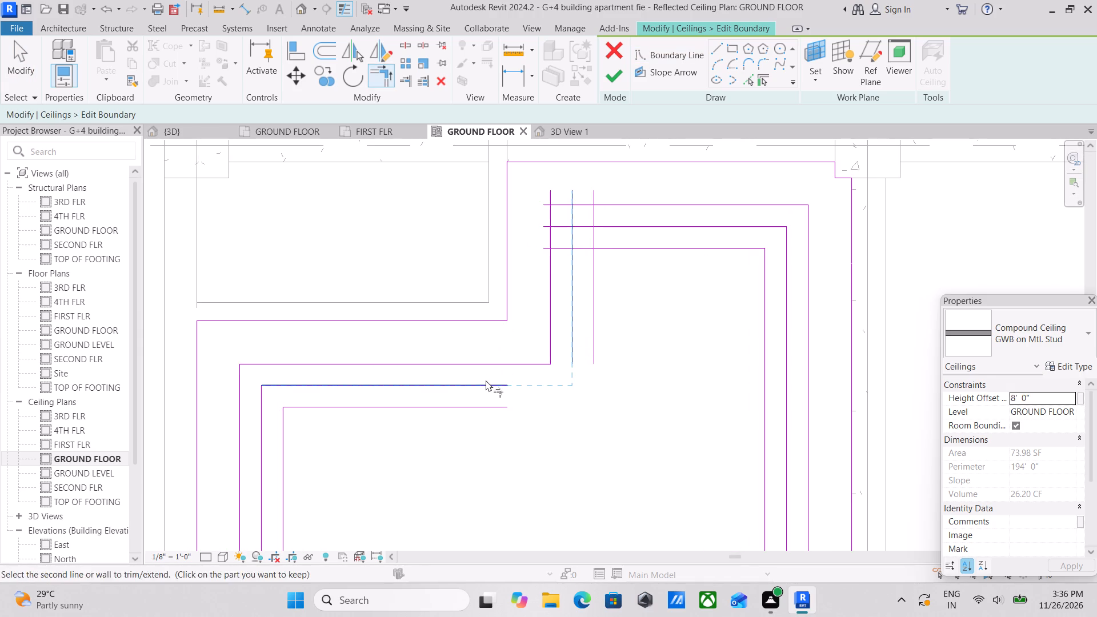
click(486, 380)
click(493, 408)
click(594, 342)
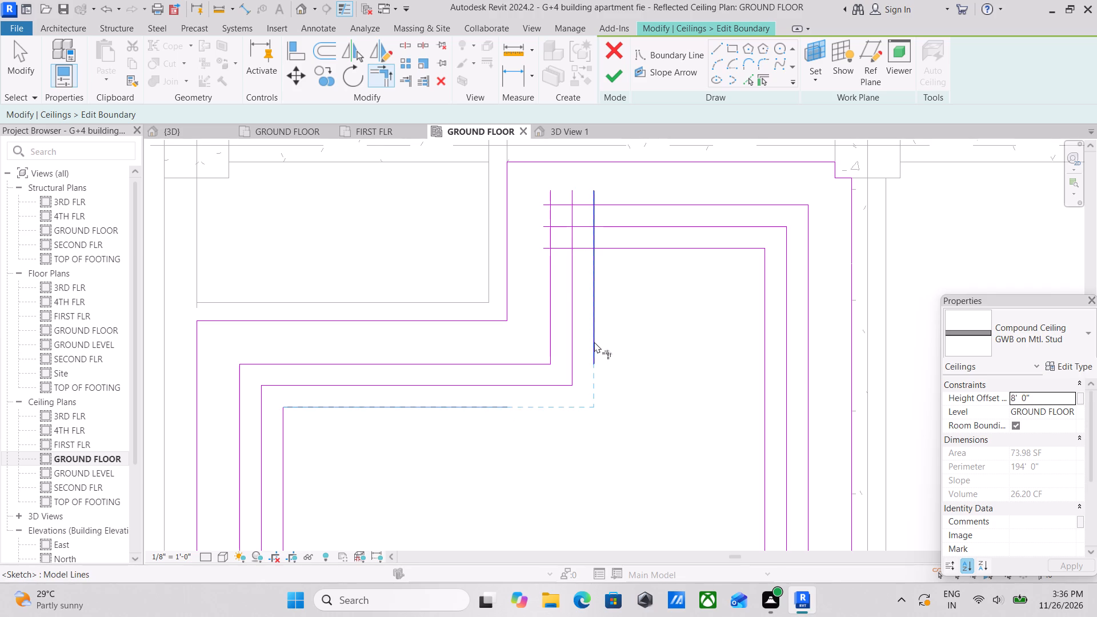
middle_drag(621, 330, 631, 411)
middle_drag(635, 307, 659, 389)
key(Escape)
key(Escape)
scroll(666, 452, up, 2)
key(Escape)
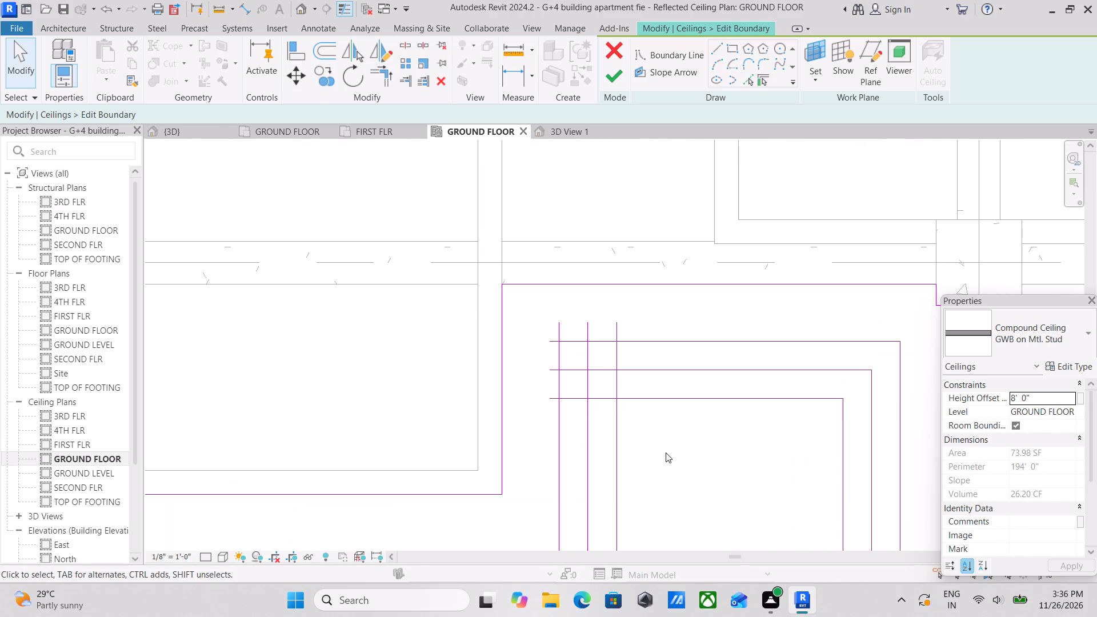
Trim the innermost and middle vertical lines to corners with their matching upper horizontal lines.
text(TR)
click(611, 416)
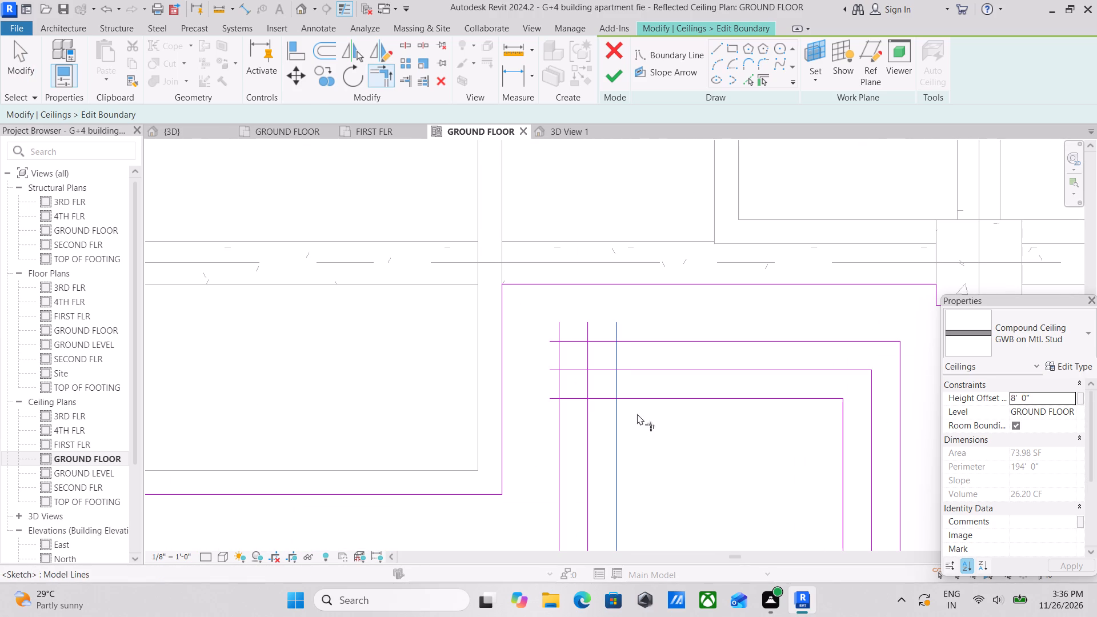
click(674, 399)
click(584, 407)
click(612, 364)
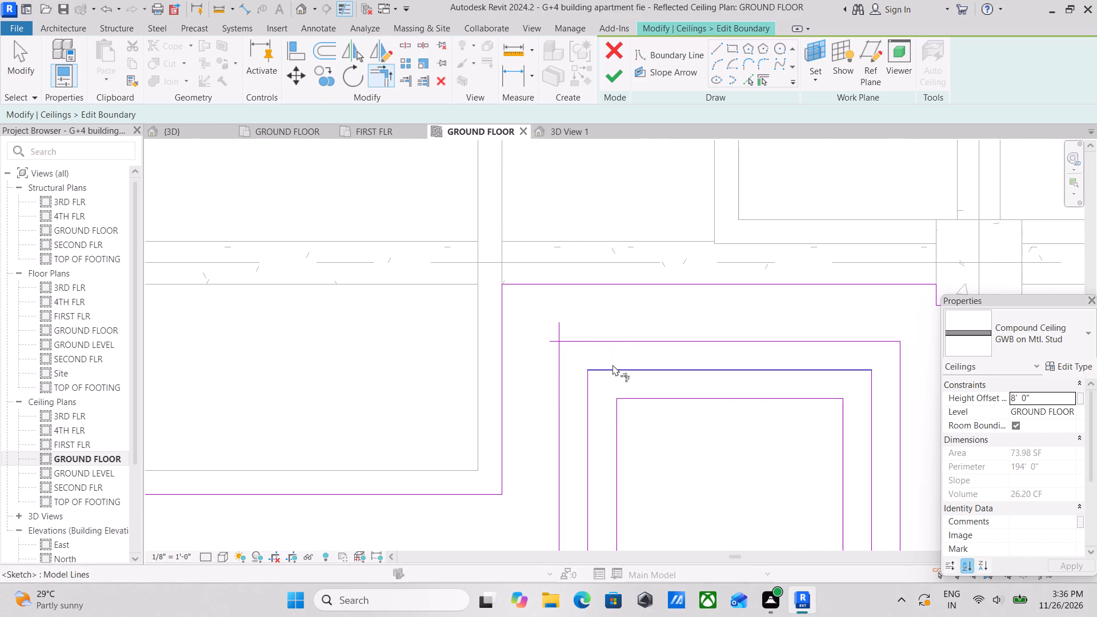